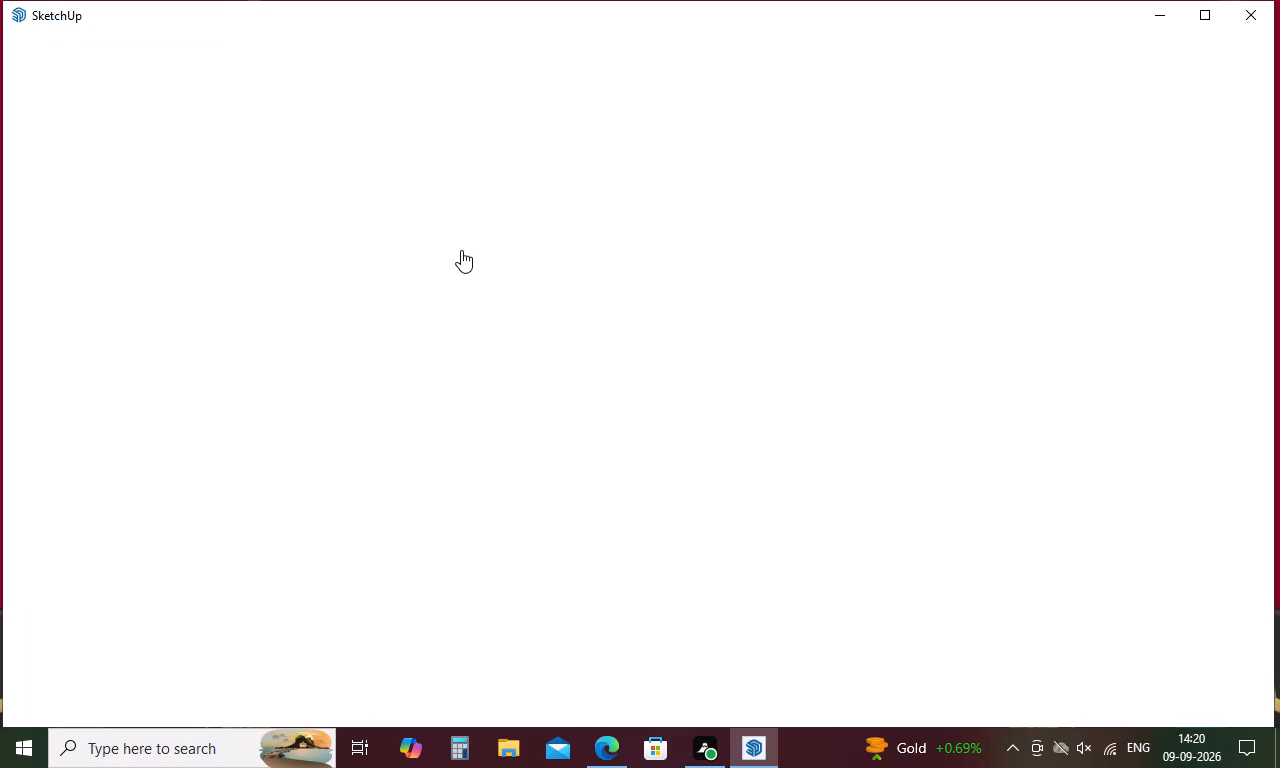
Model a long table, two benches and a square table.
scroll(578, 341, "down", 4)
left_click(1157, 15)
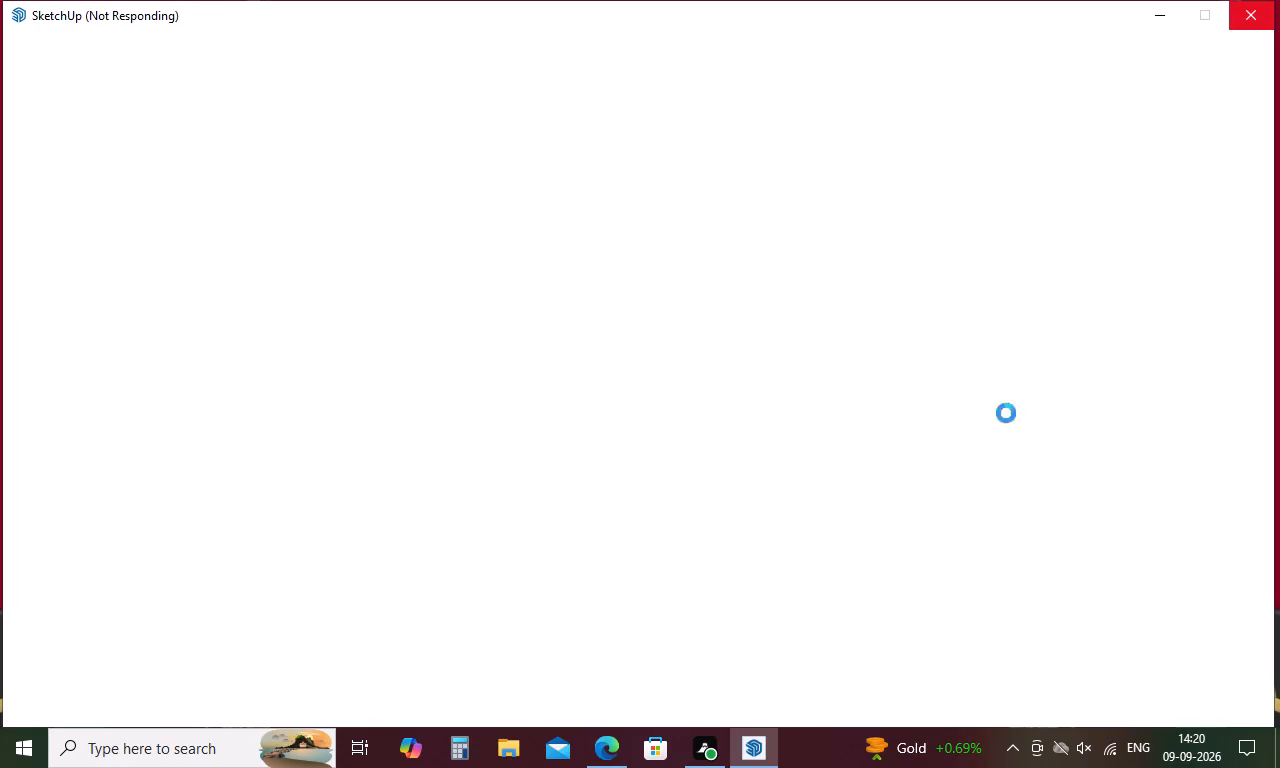
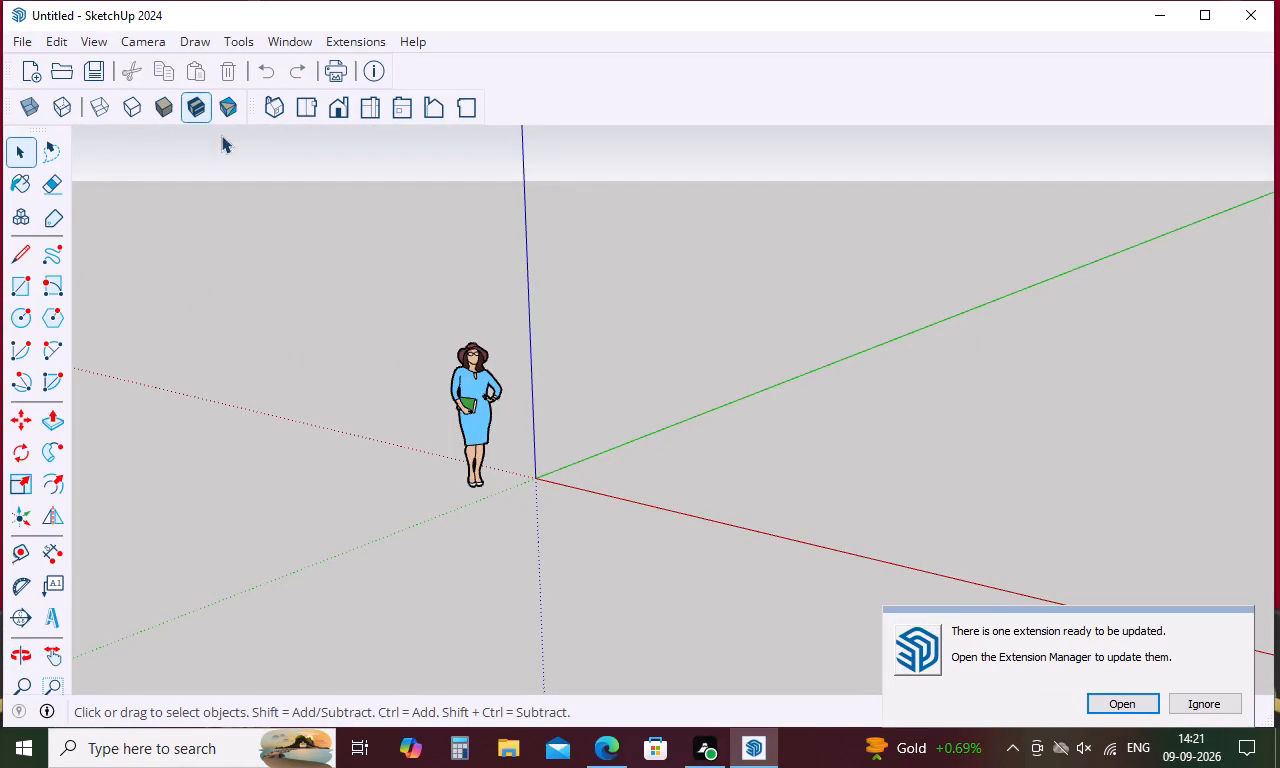
Dismiss the extension update notice by ignoring the pending update.
left_click(27, 37)
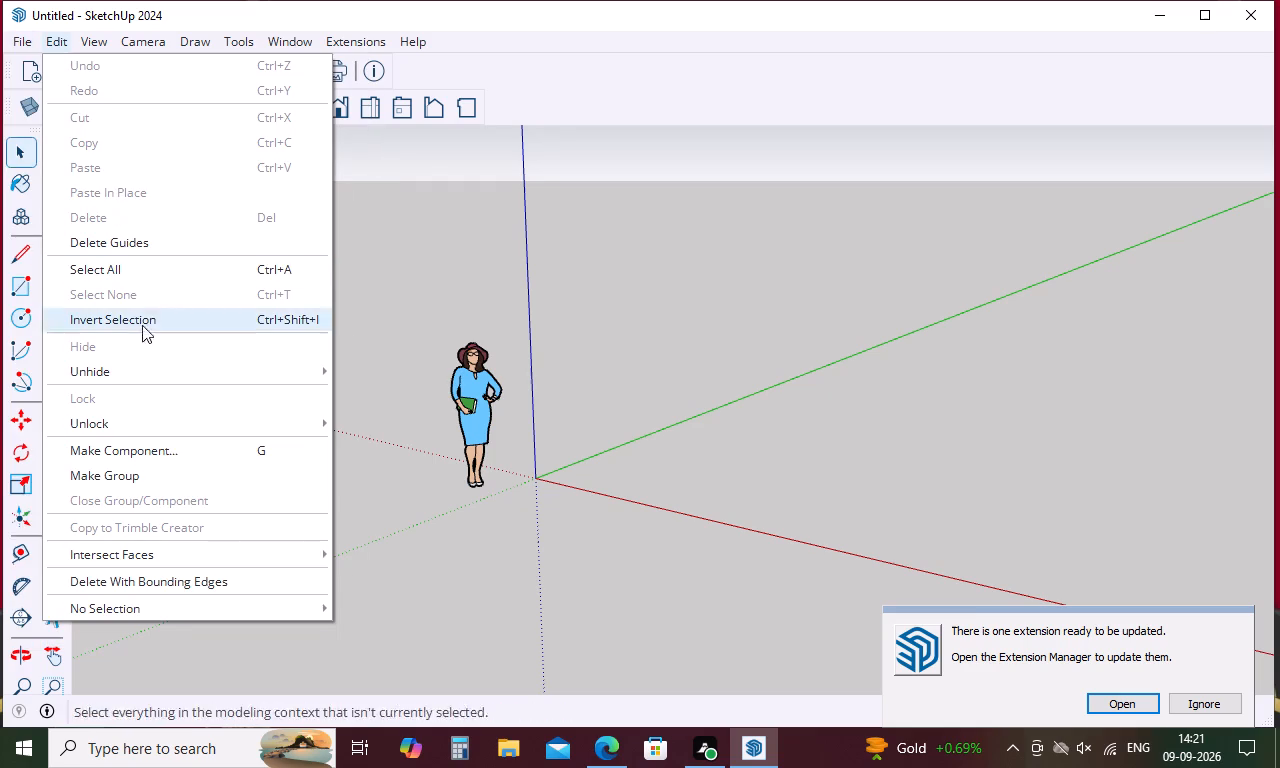
left_click(484, 297)
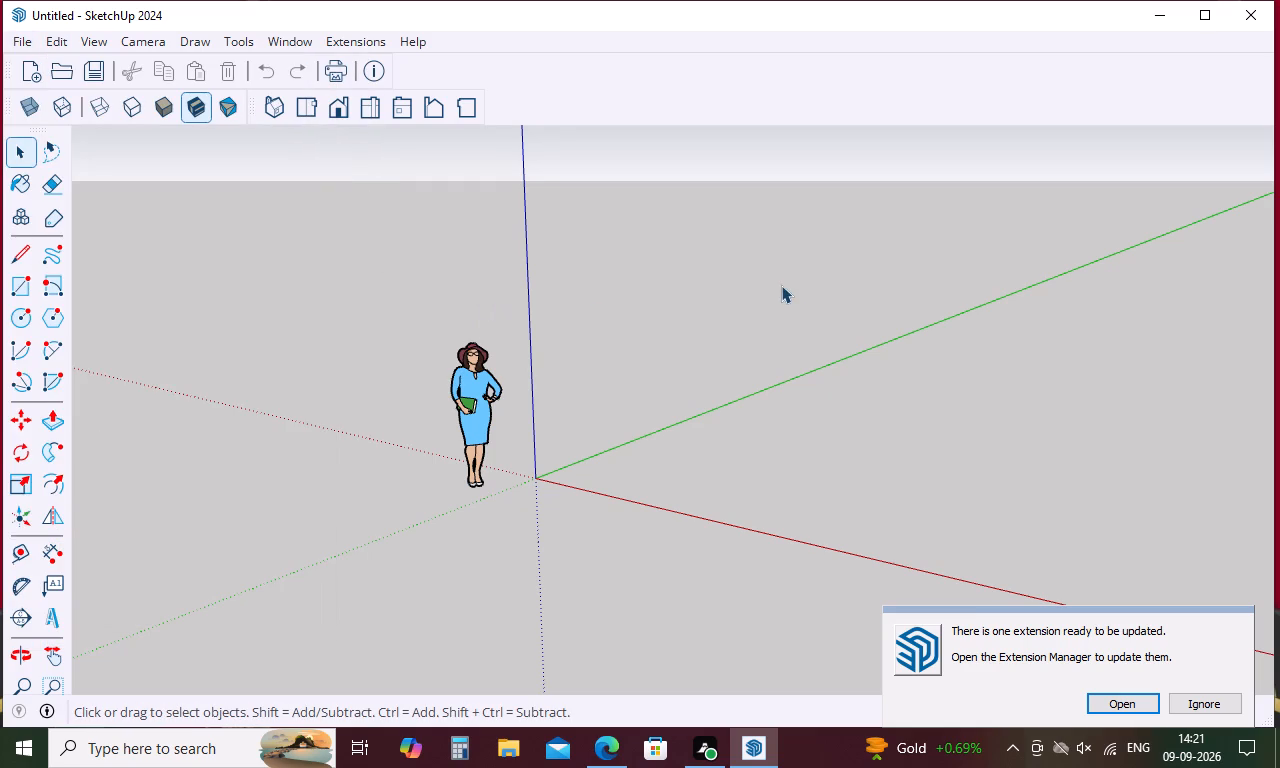
left_click(1221, 707)
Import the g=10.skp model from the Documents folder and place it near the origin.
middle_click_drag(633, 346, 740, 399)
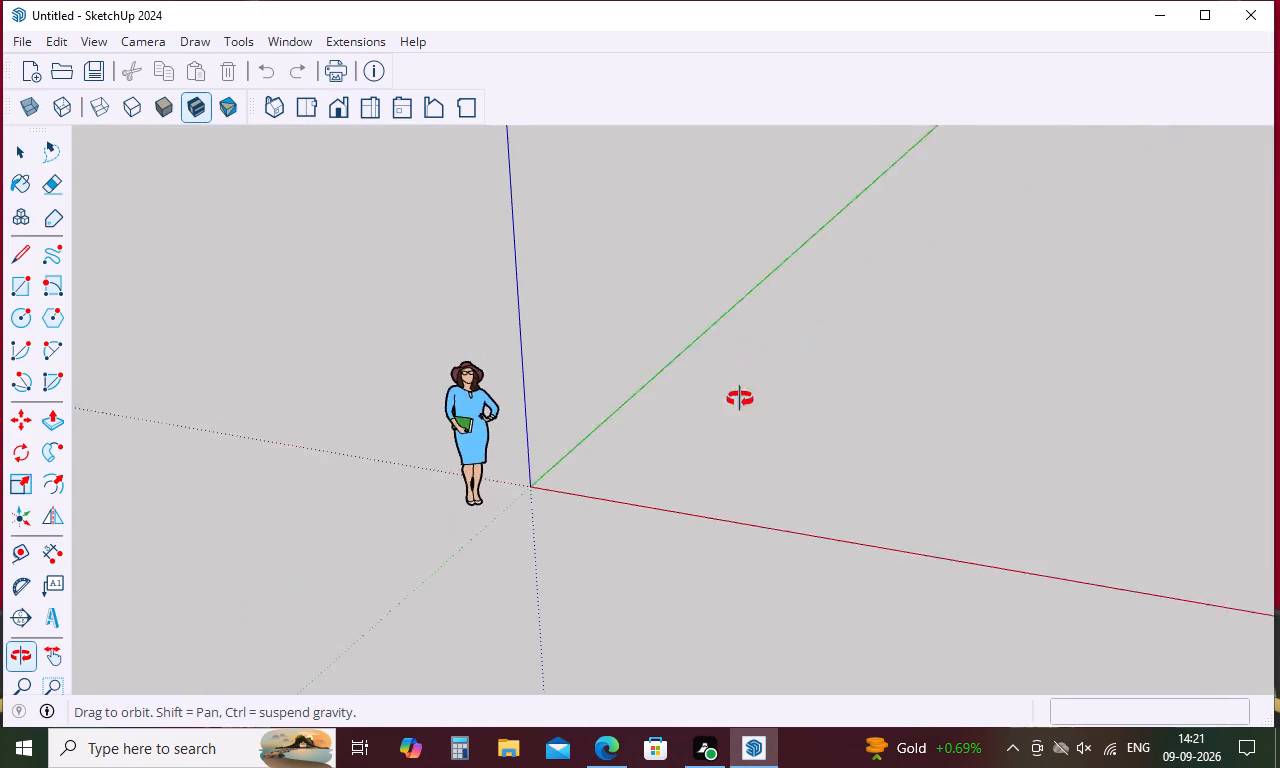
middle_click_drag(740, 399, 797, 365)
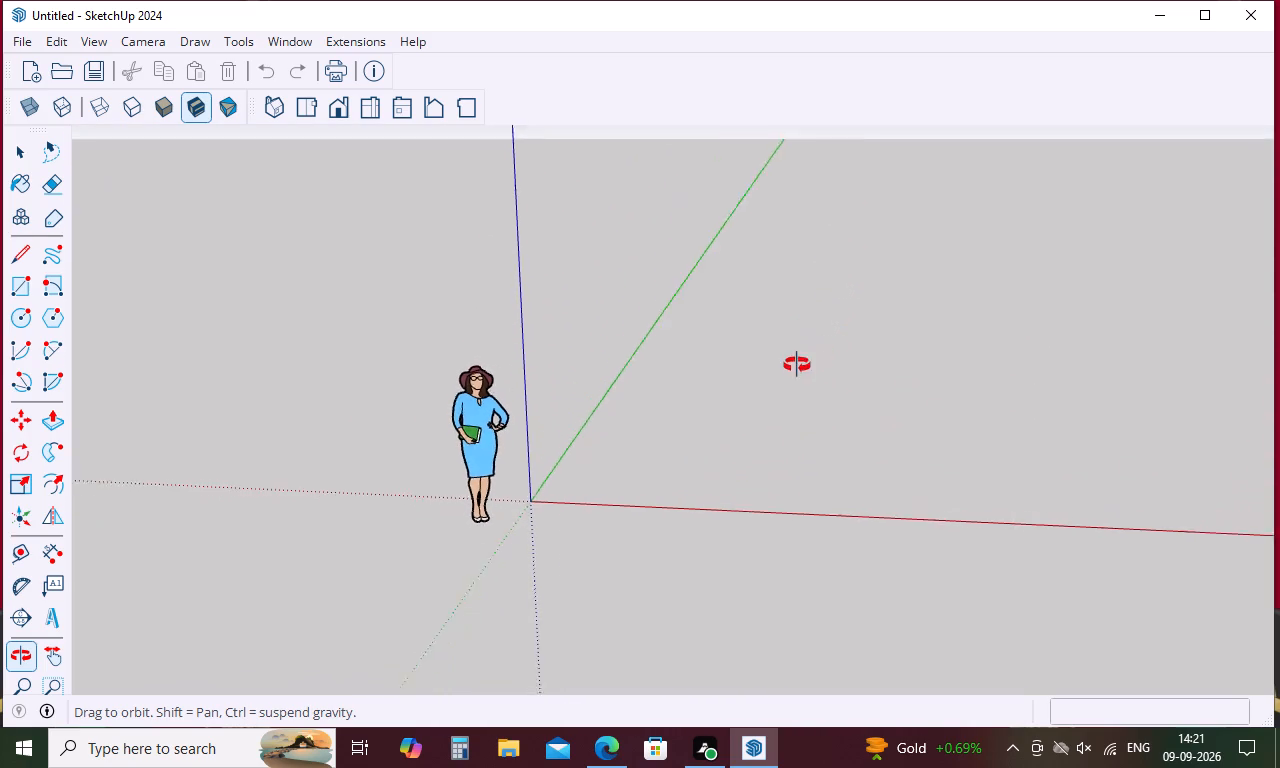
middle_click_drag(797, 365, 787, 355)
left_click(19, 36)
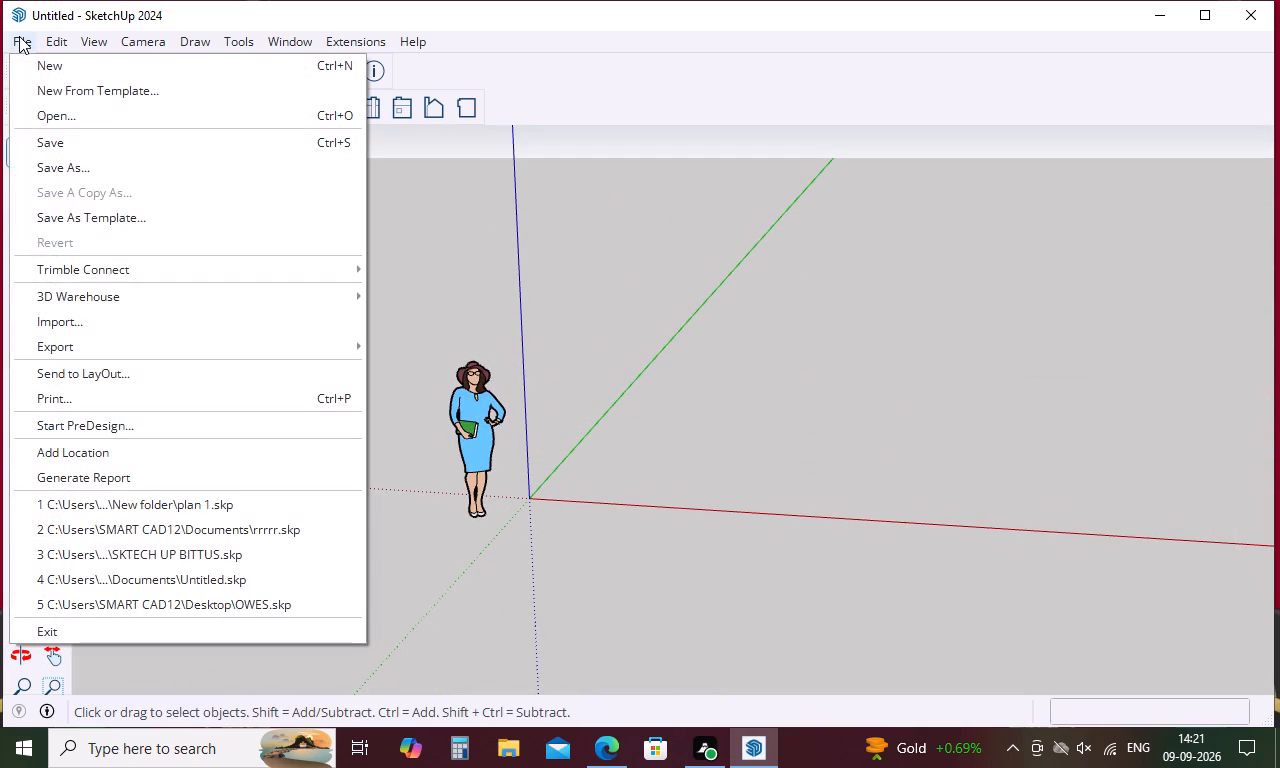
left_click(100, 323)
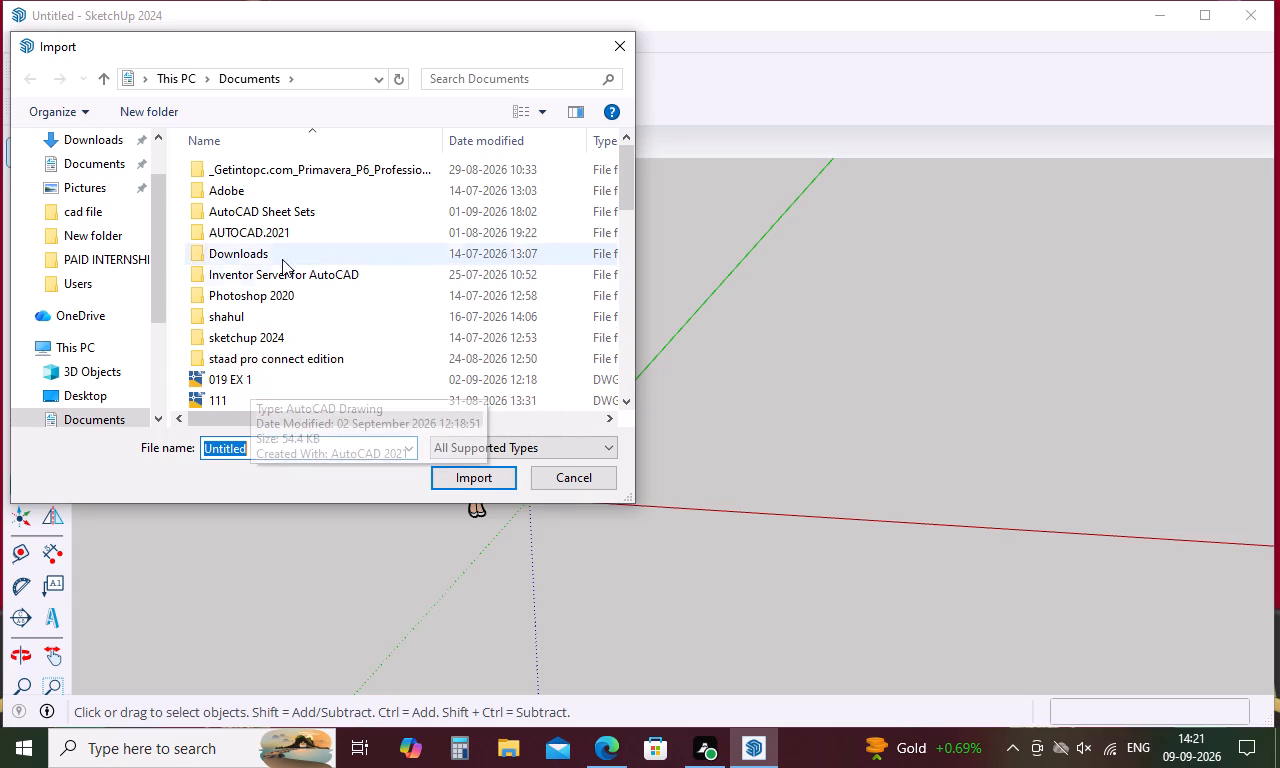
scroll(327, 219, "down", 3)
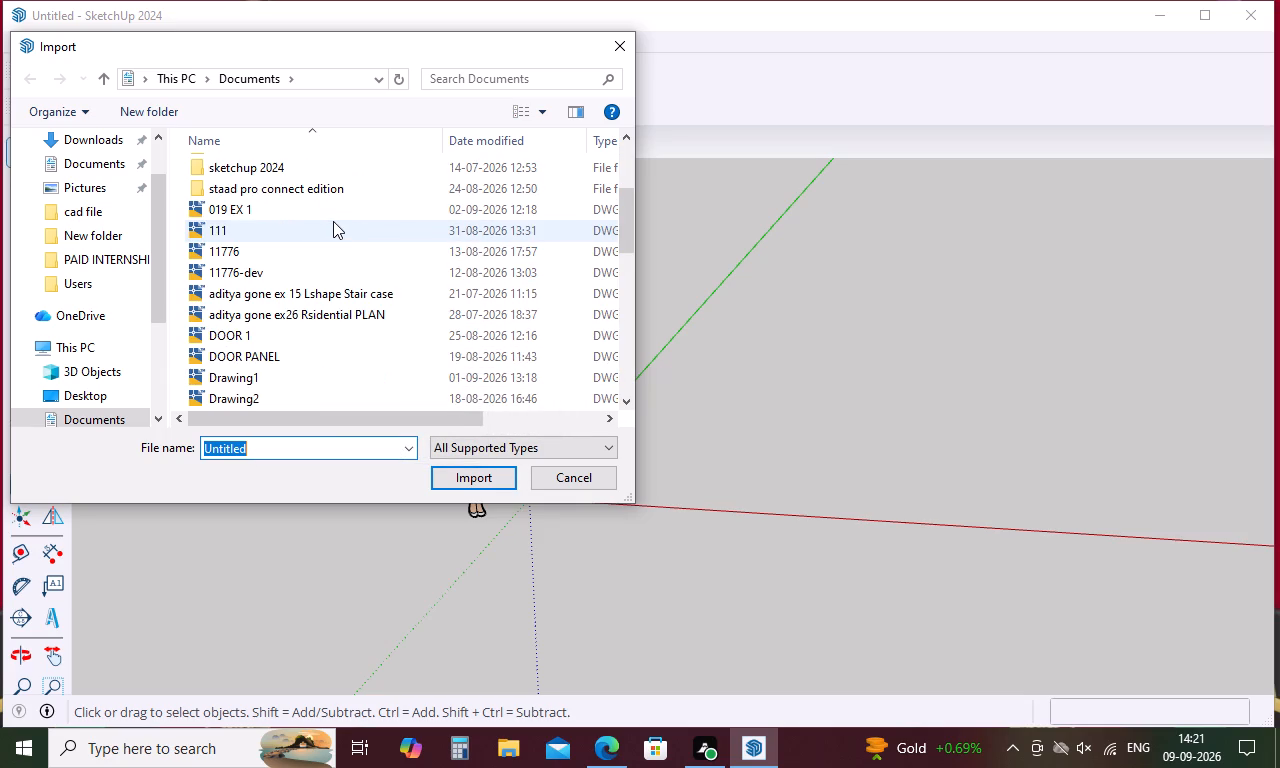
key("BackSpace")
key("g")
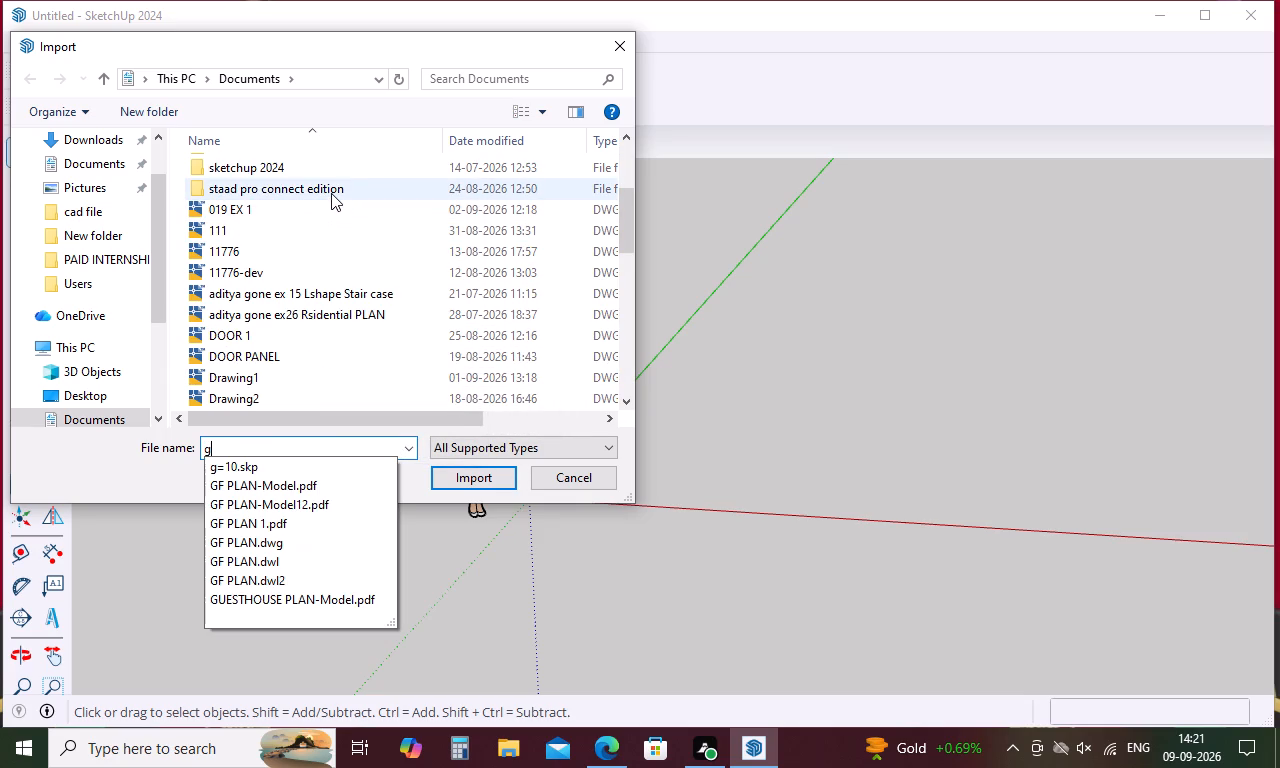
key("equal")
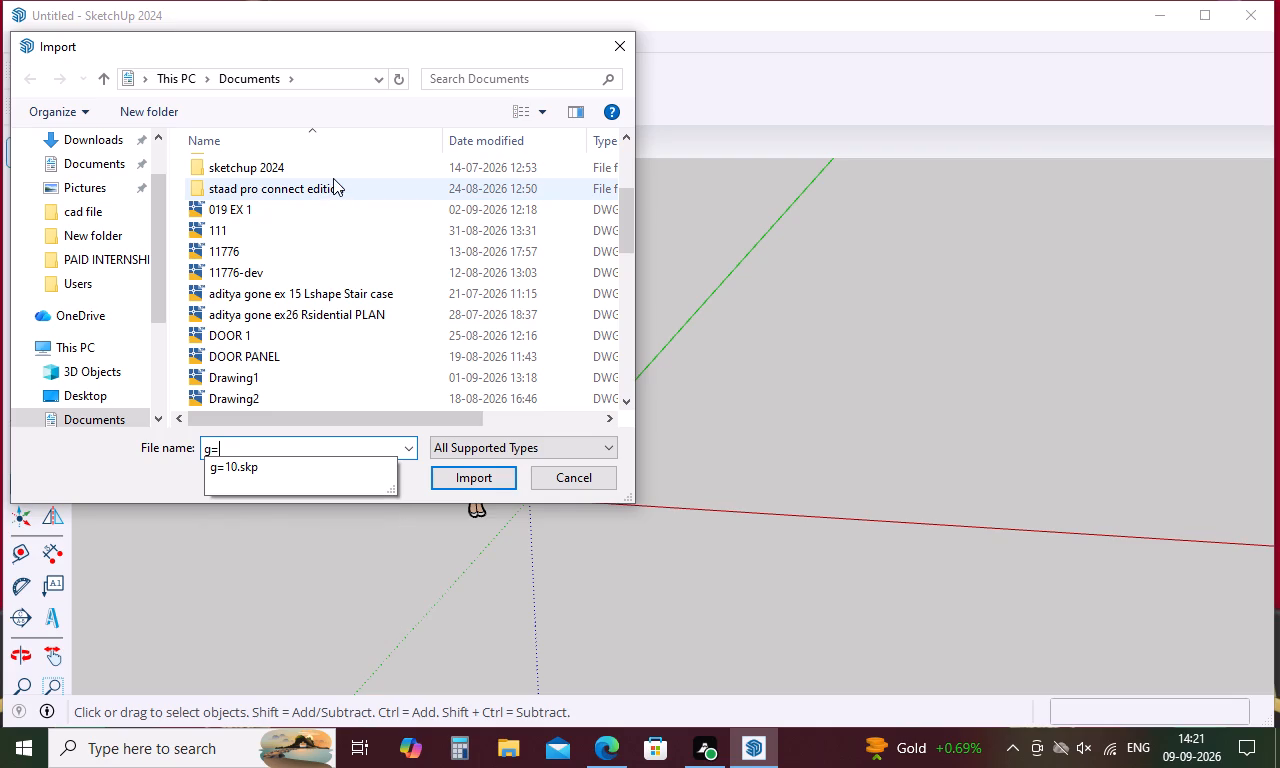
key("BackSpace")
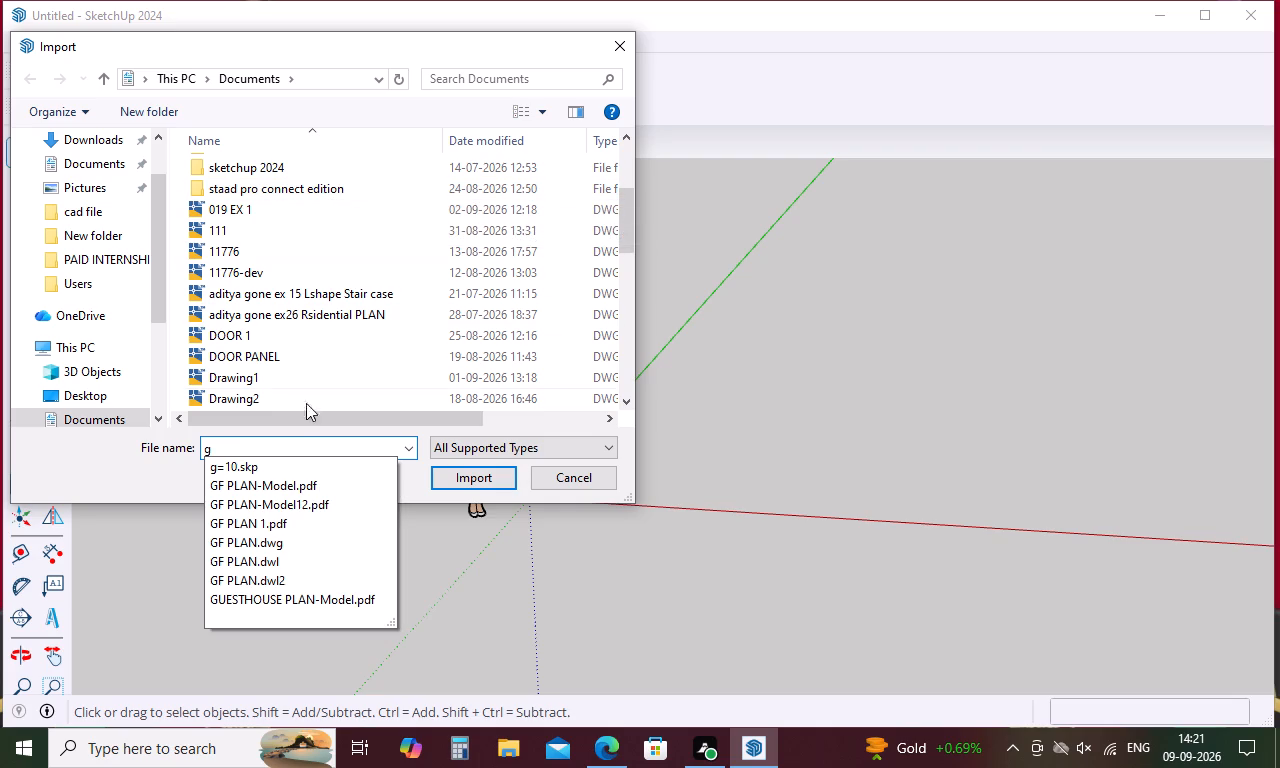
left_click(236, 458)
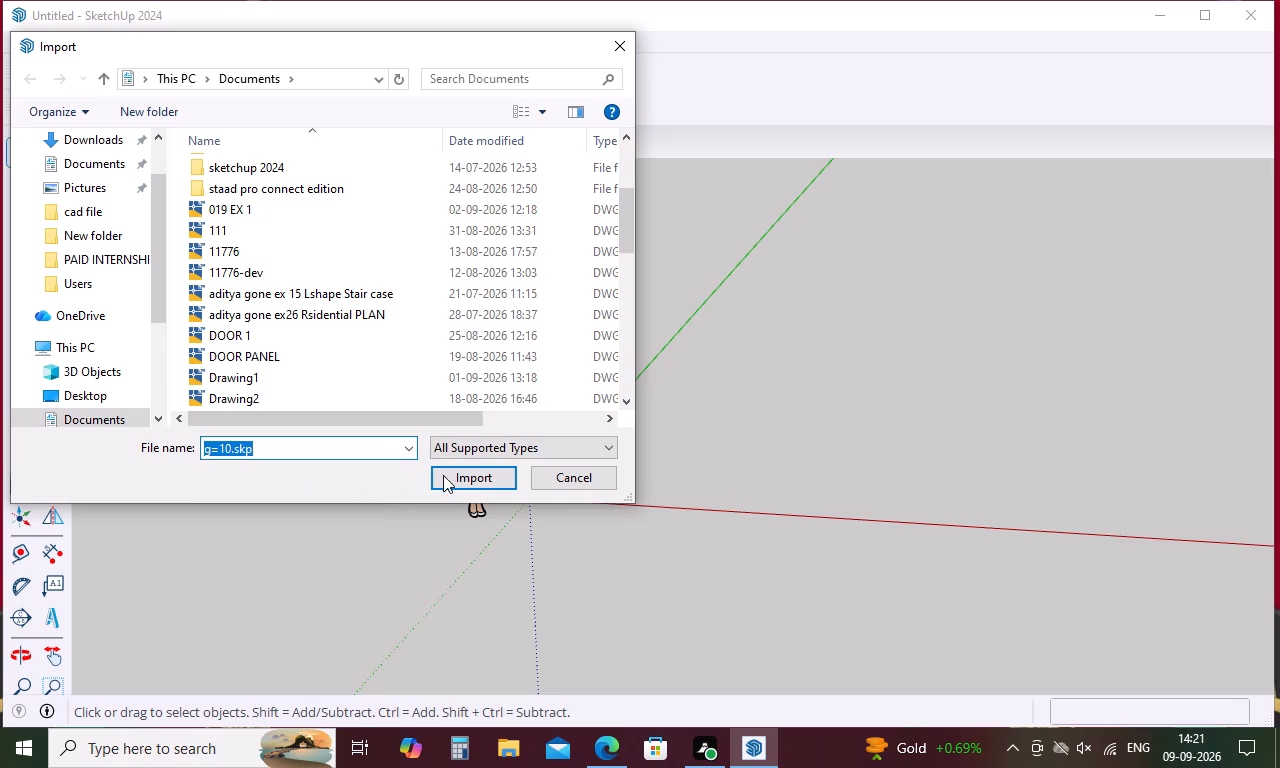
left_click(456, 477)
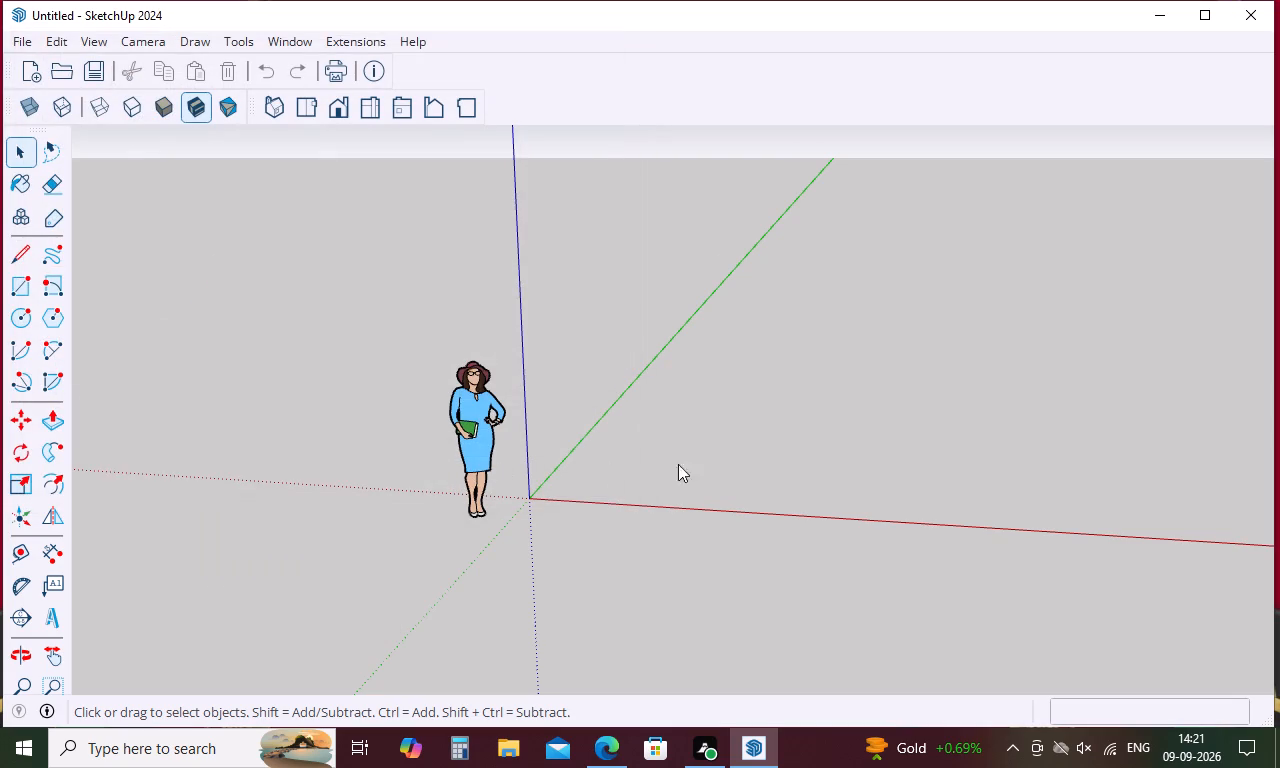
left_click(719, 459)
Deselect the imported building and examine its overall form, balconies, window openings and roof from several sides.
scroll(734, 431, "down", 3)
middle_click_drag(741, 436, 878, 460)
scroll(857, 423, "down", 12)
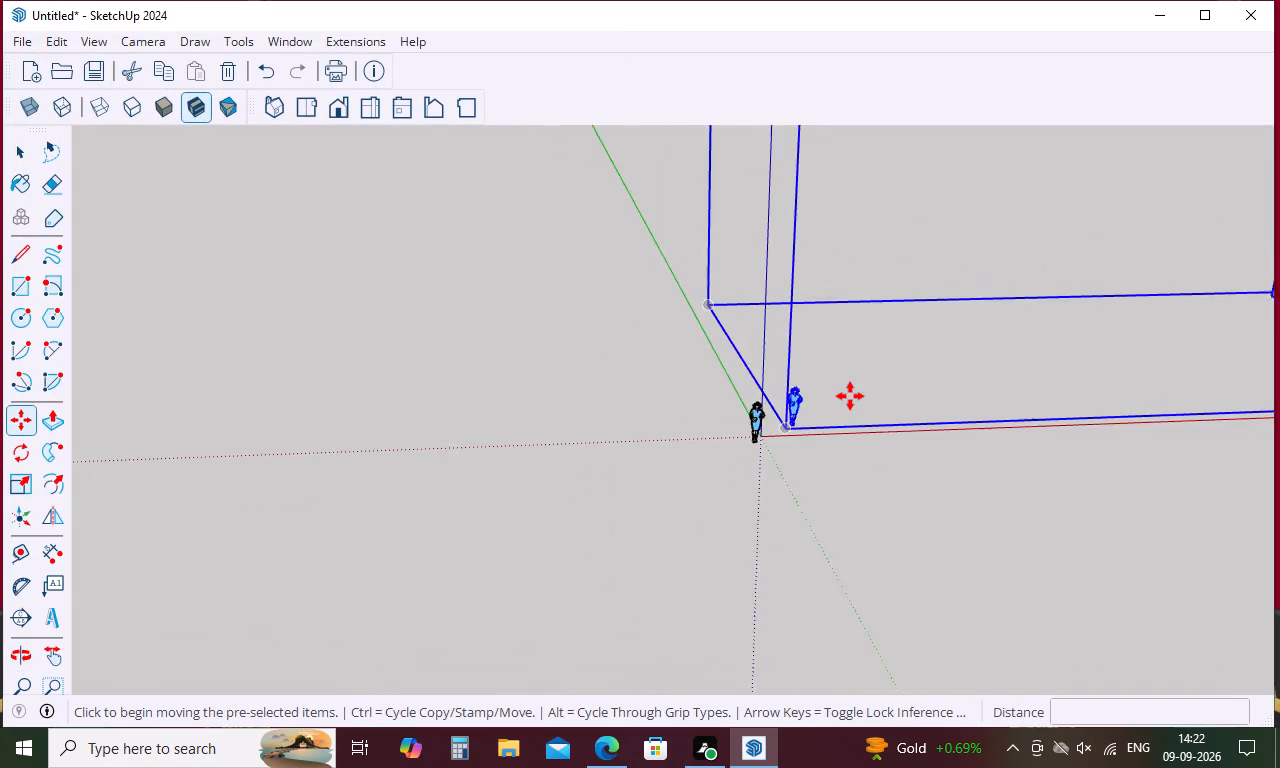
scroll(850, 396, "down", 18)
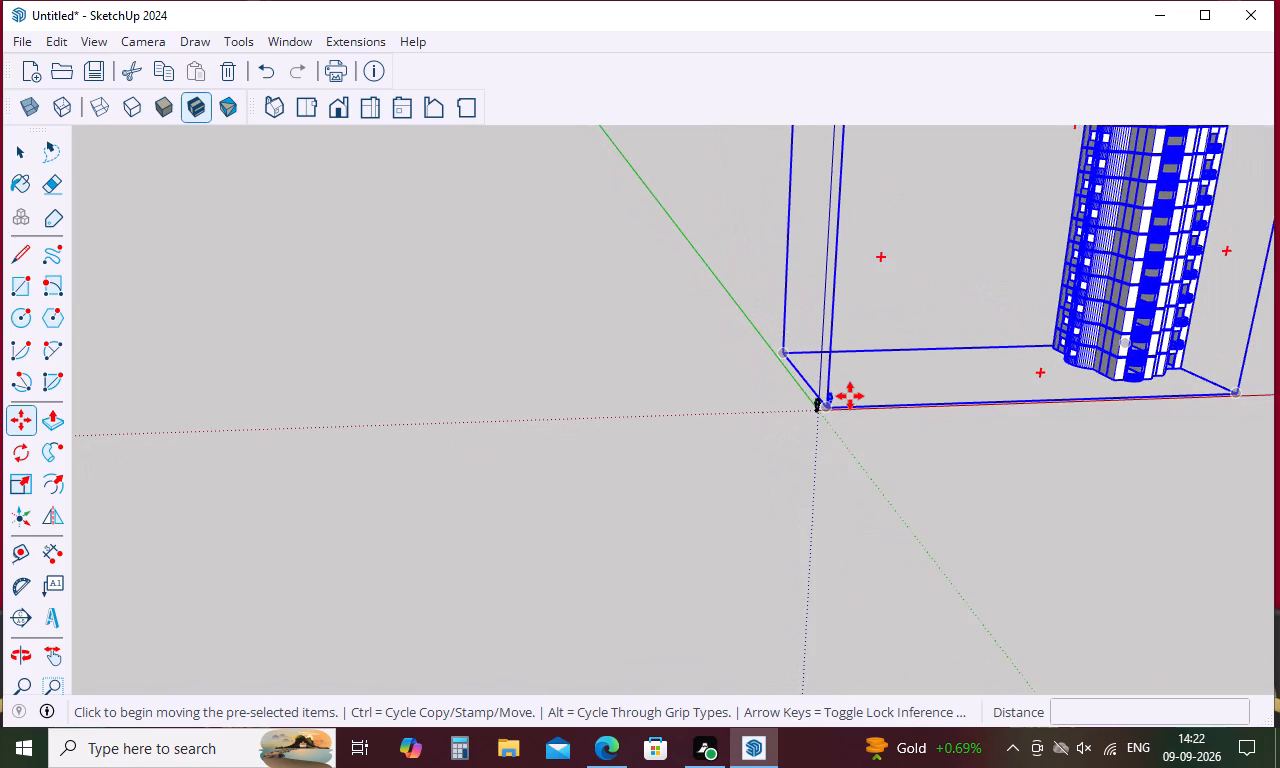
scroll(850, 396, "down", 8)
scroll(1139, 153, "up", 4)
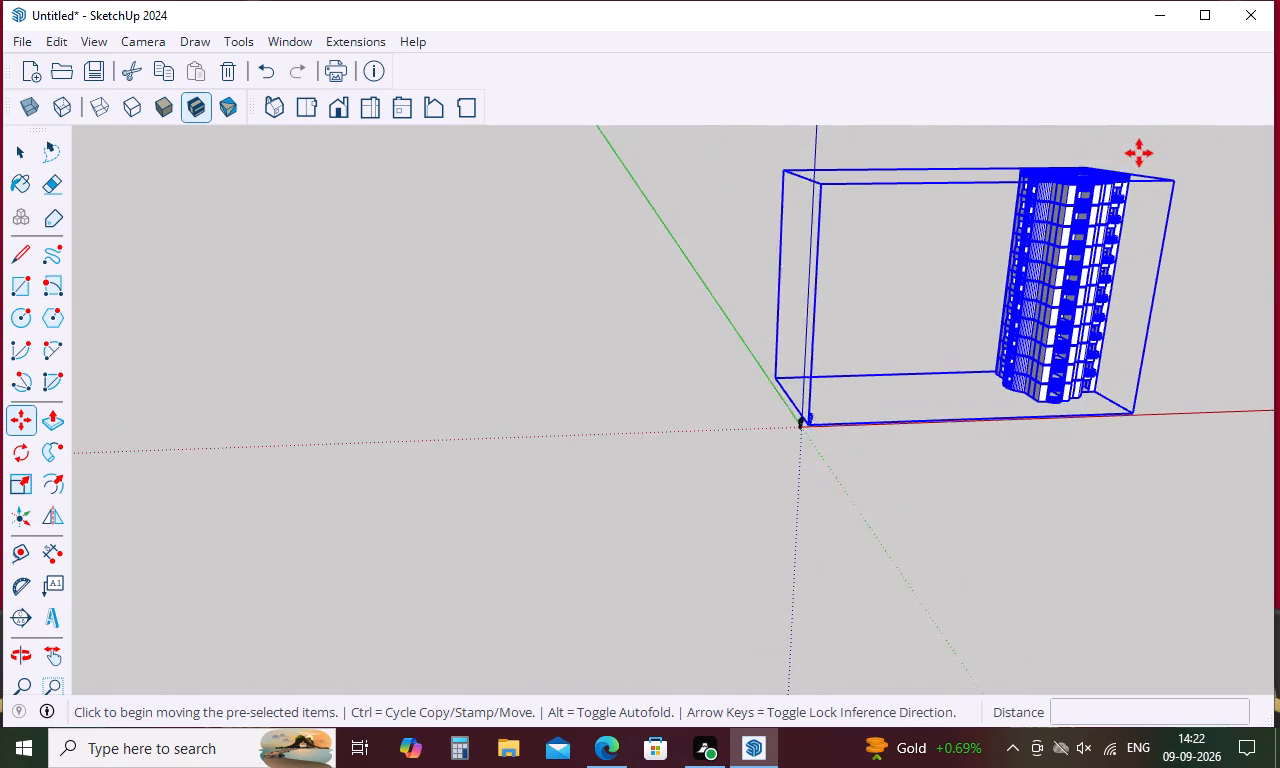
scroll(1143, 184, "up", 9)
key("space")
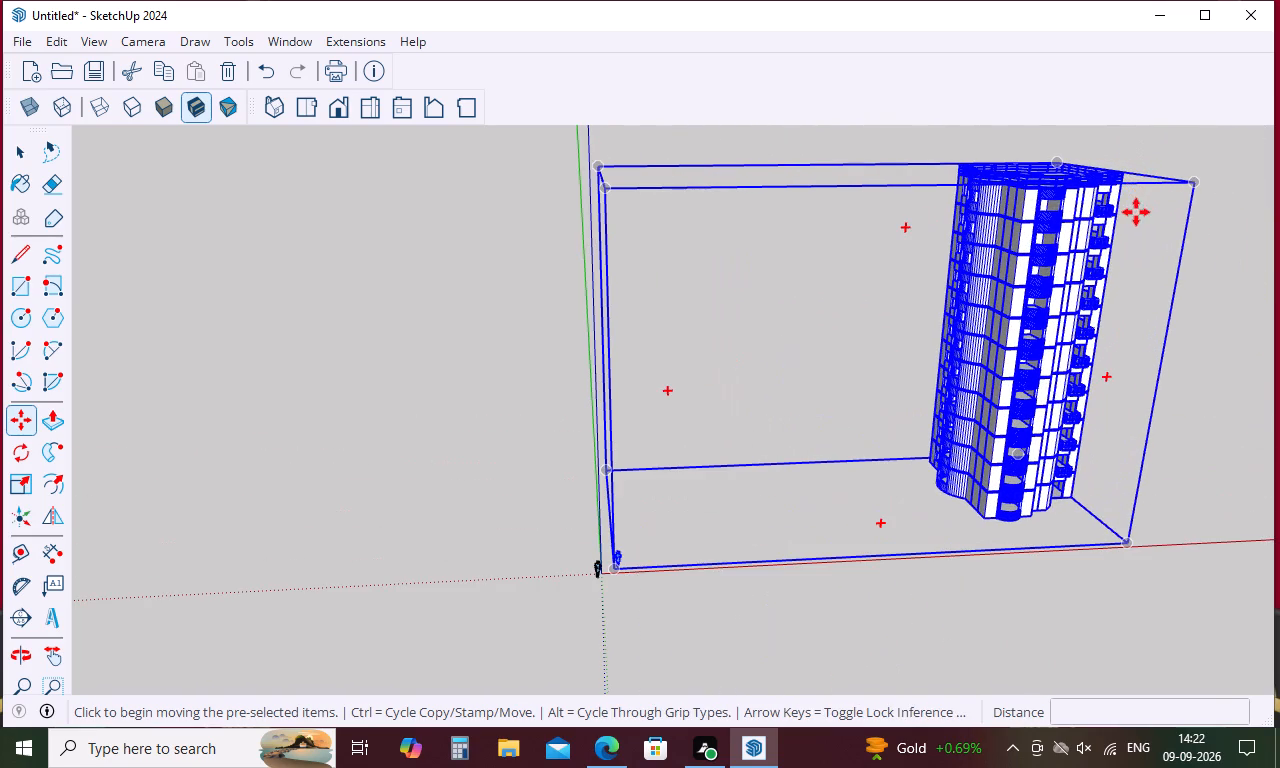
left_click(762, 486)
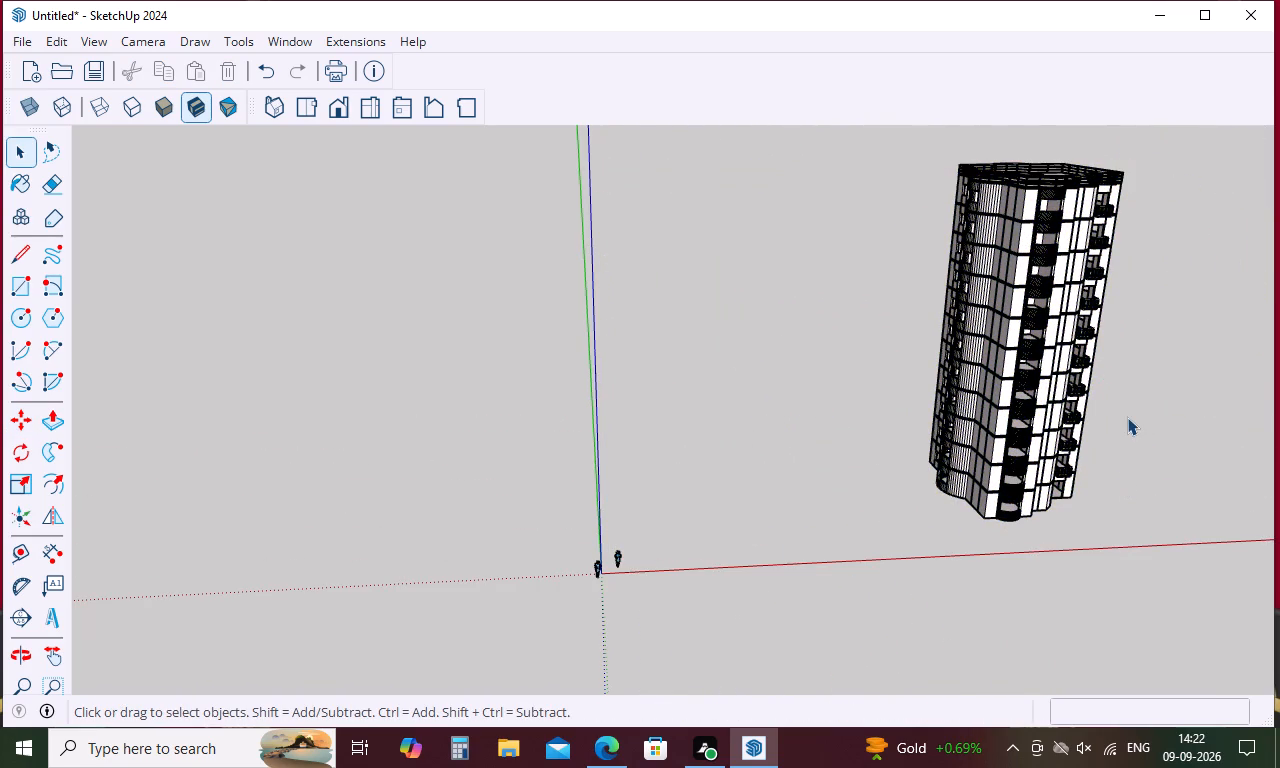
scroll(1127, 414, "down", 4)
scroll(1127, 414, "up", 7)
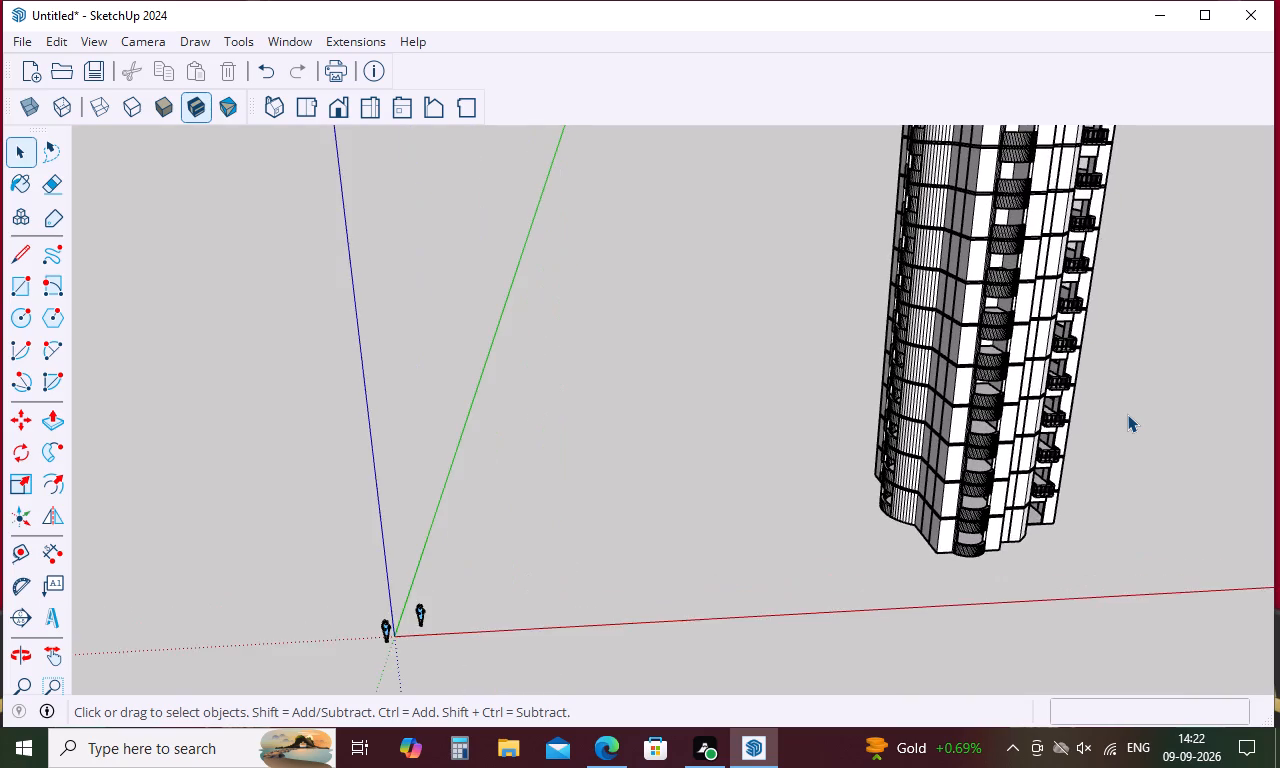
scroll(1127, 414, "up", 9)
middle_click_drag(1127, 414, 1126, 413)
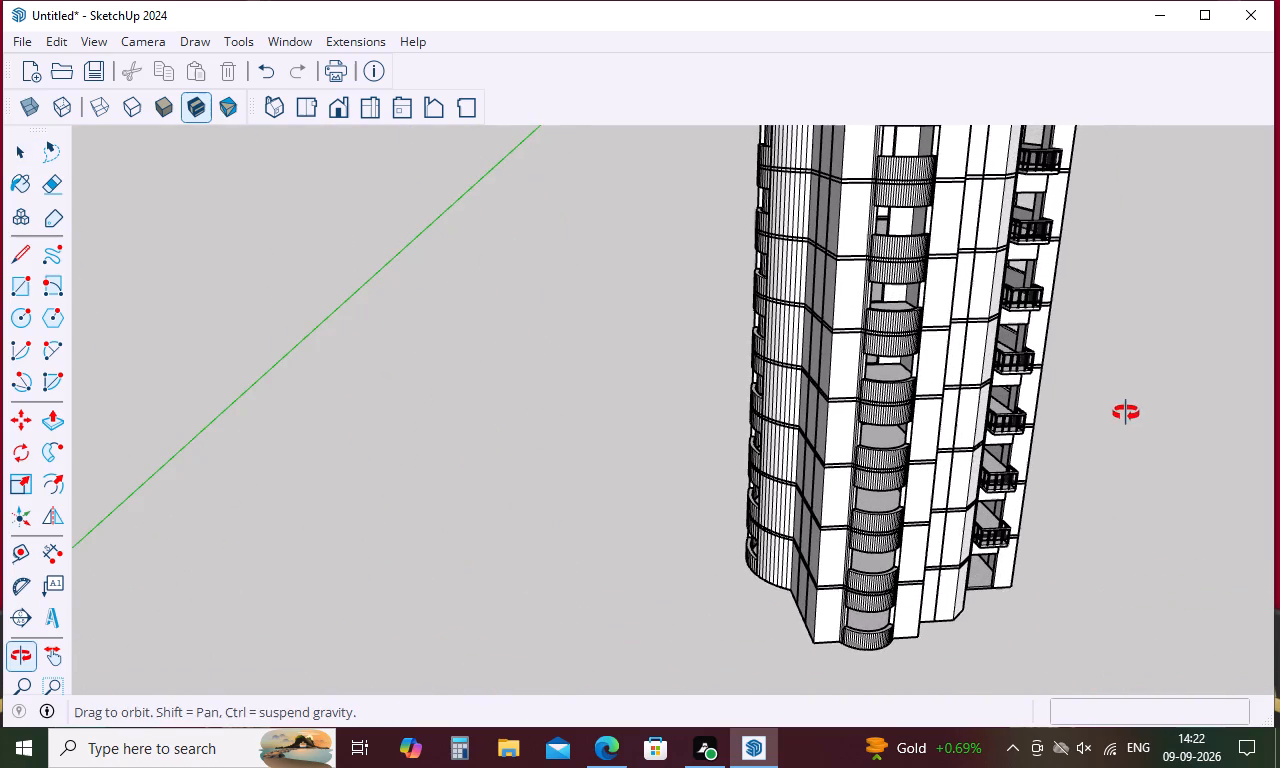
middle_click_drag(1126, 413, 967, 490)
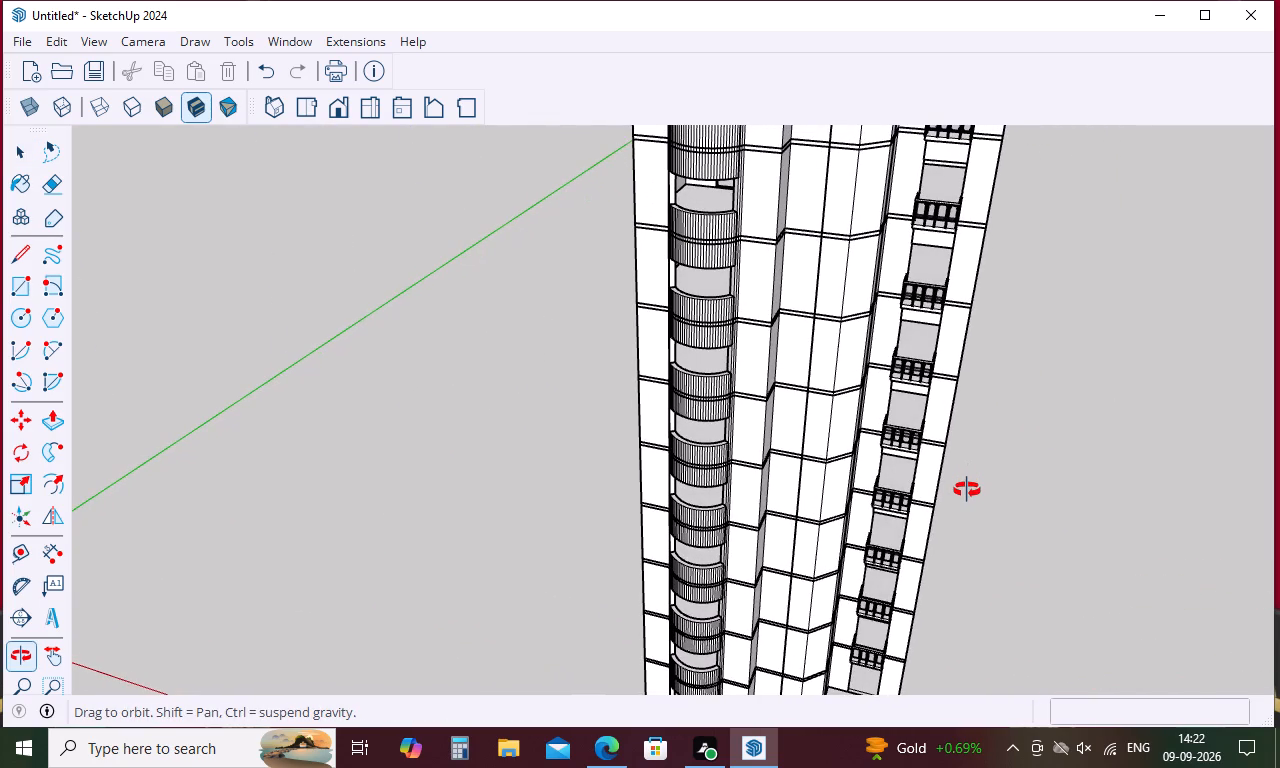
middle_click_drag(967, 490, 971, 542)
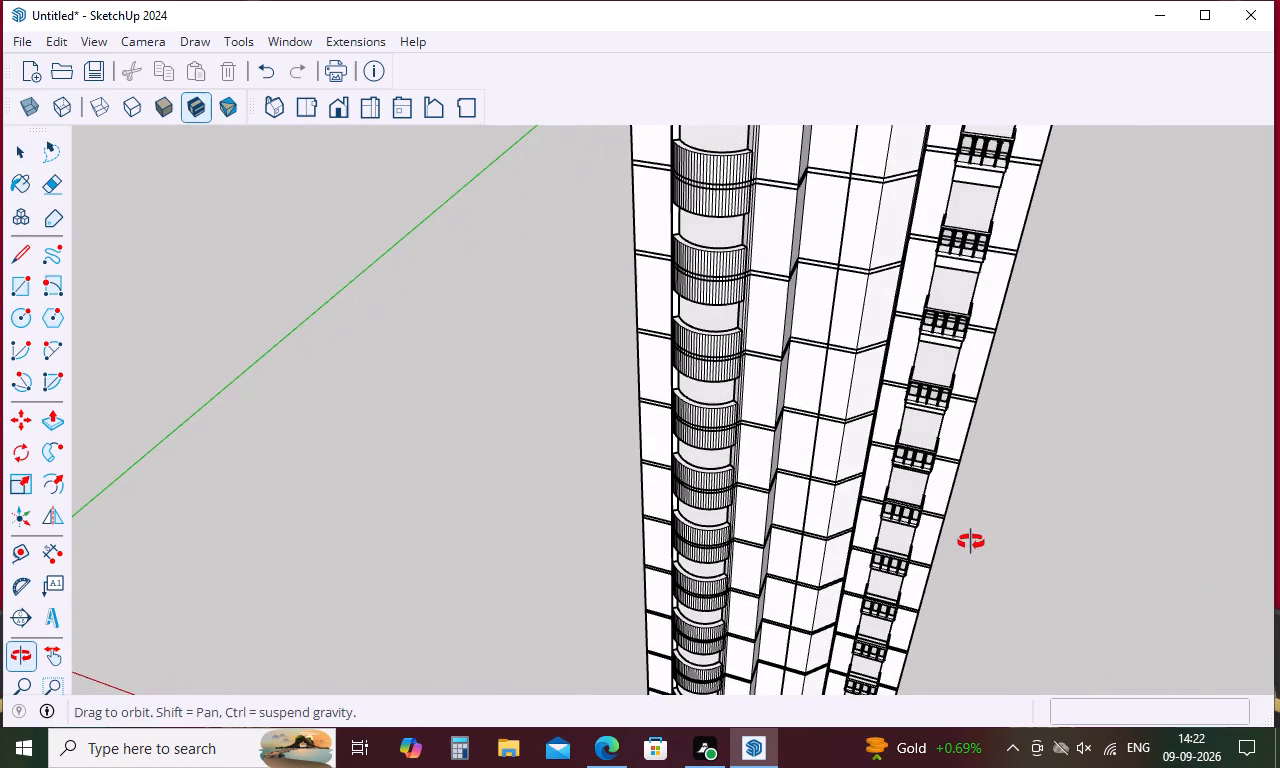
middle_click_drag(971, 542, 972, 515)
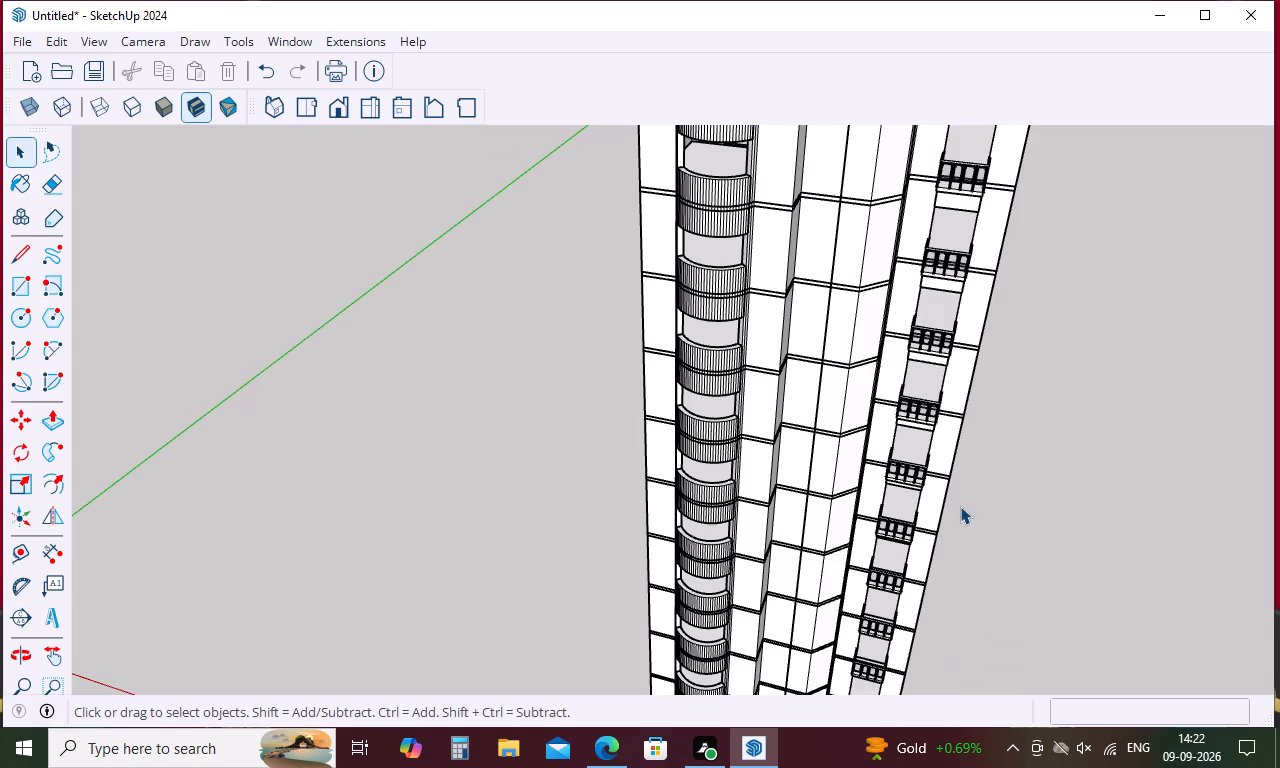
scroll(803, 429, "down", 6)
middle_click_drag(802, 429, 824, 384)
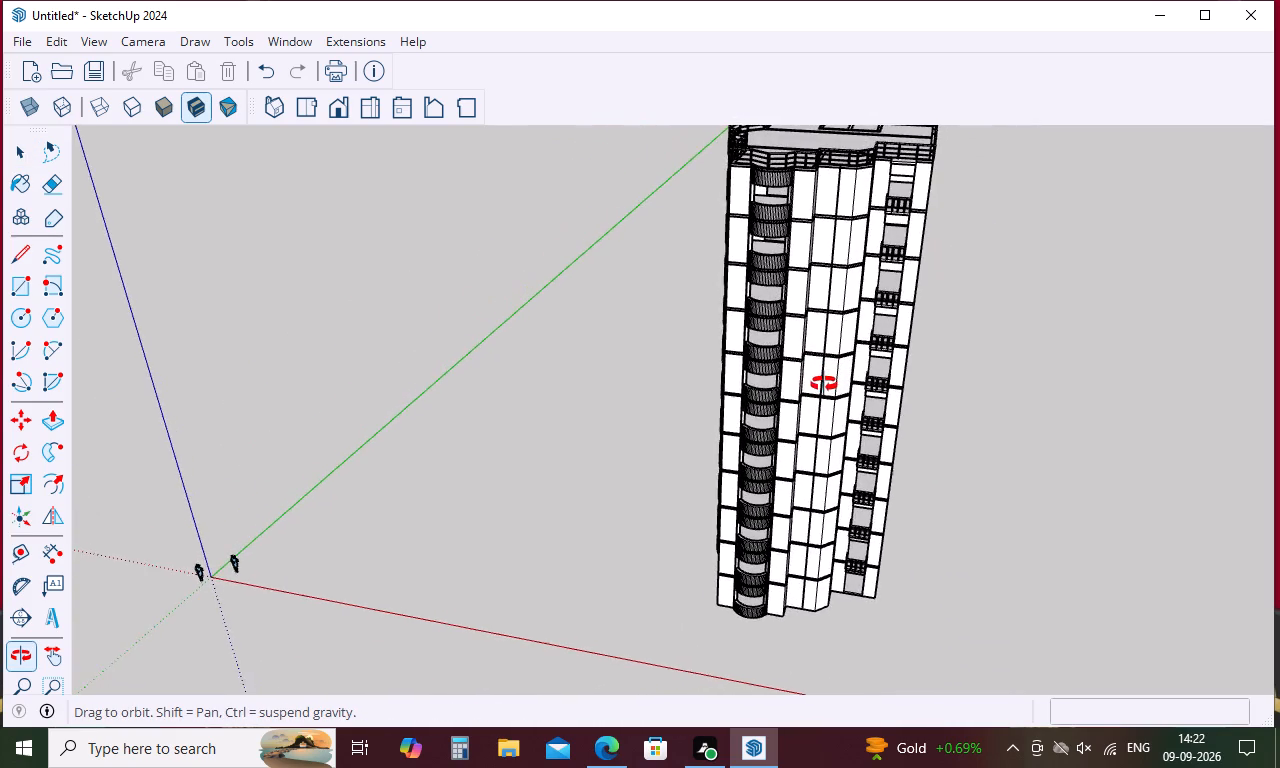
middle_click_drag(824, 384, 556, 391)
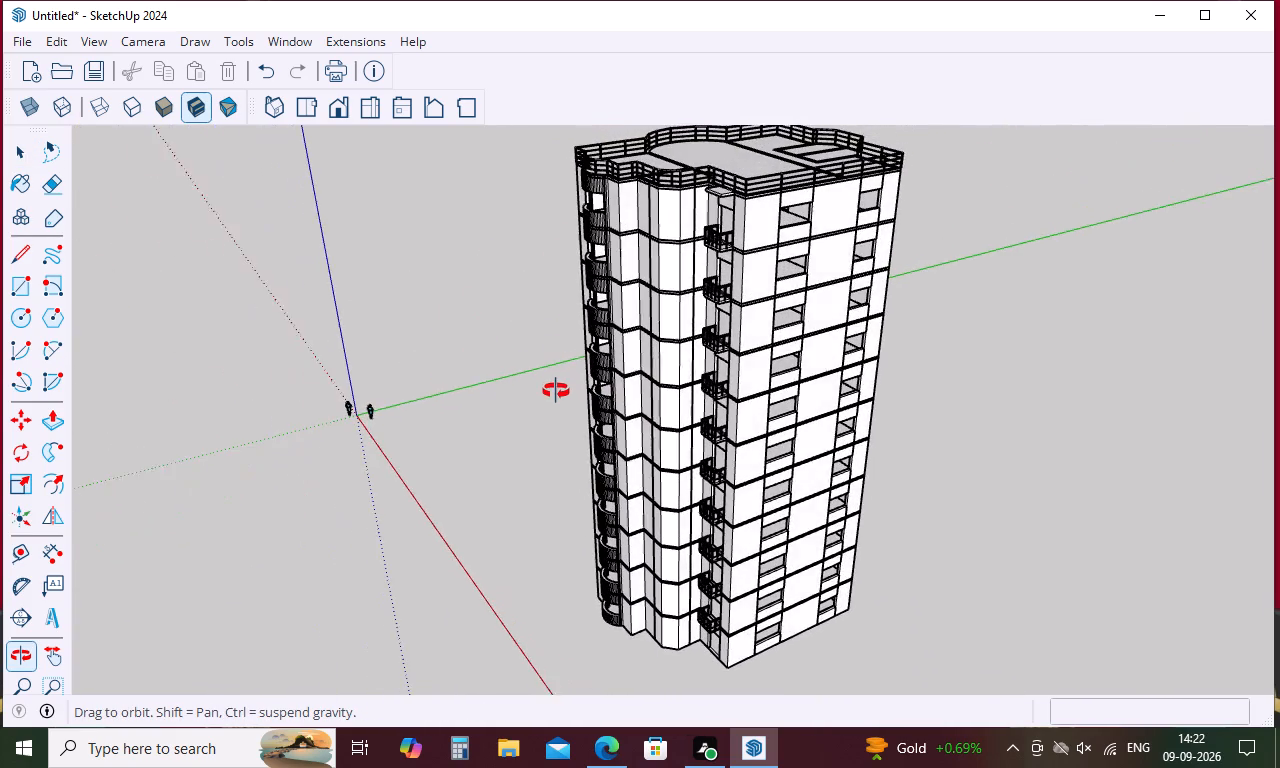
middle_click_drag(556, 391, 486, 268)
scroll(730, 240, "up", 3)
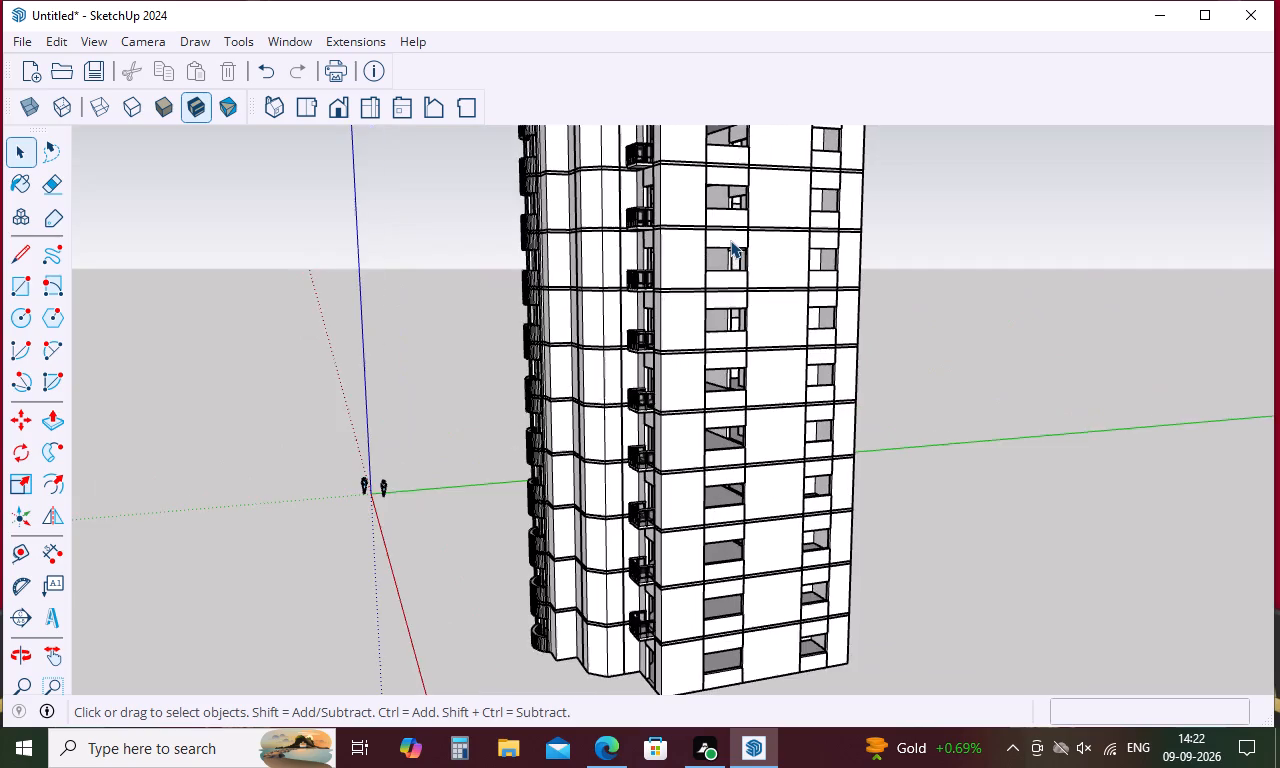
scroll(730, 240, "up", 9)
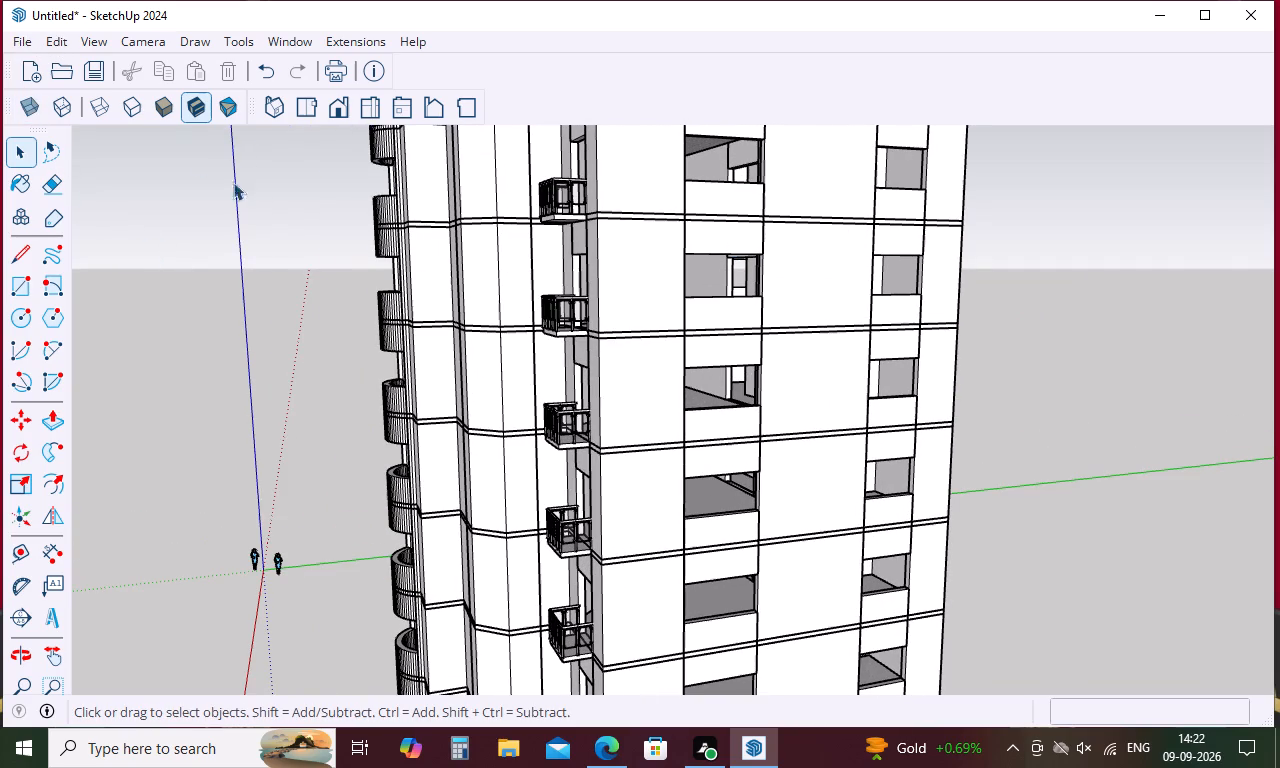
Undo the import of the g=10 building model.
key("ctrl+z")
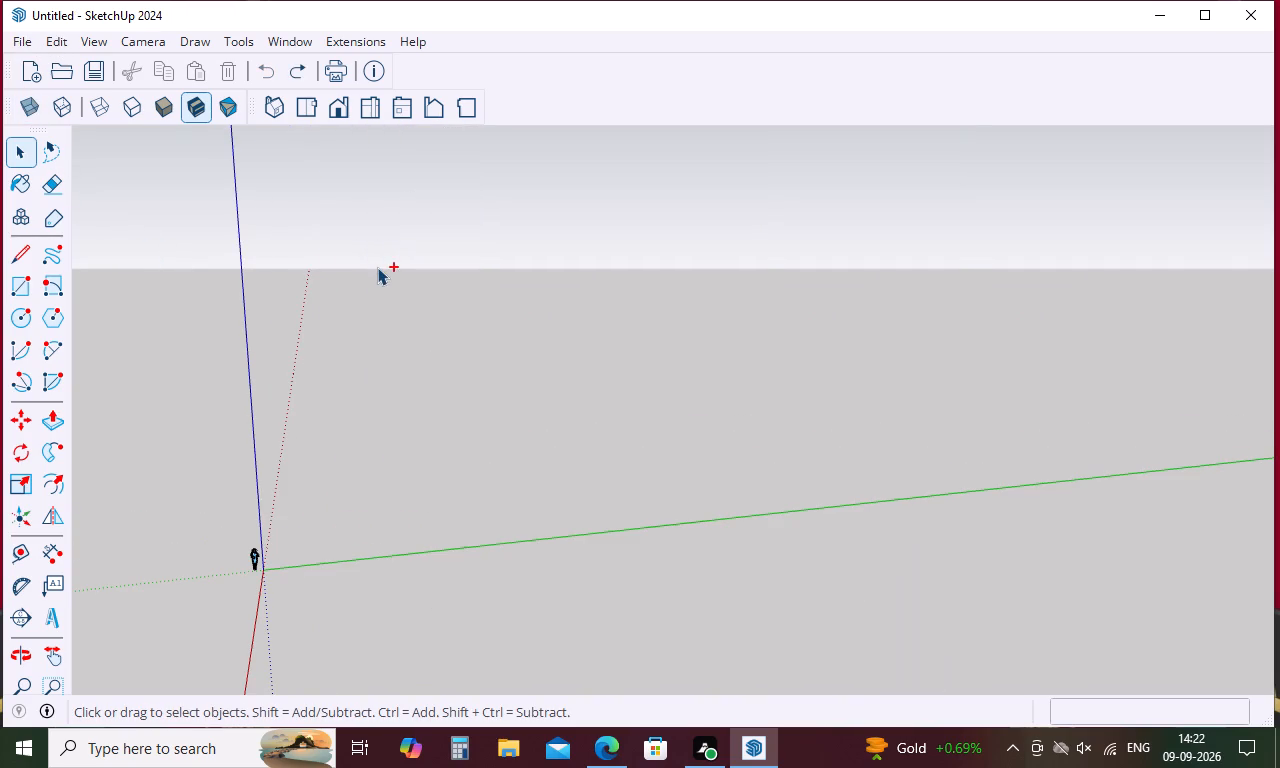
Start a file import and check the sketchup 2024 folder for a usable model, returning to the Documents folder.
left_click(20, 41)
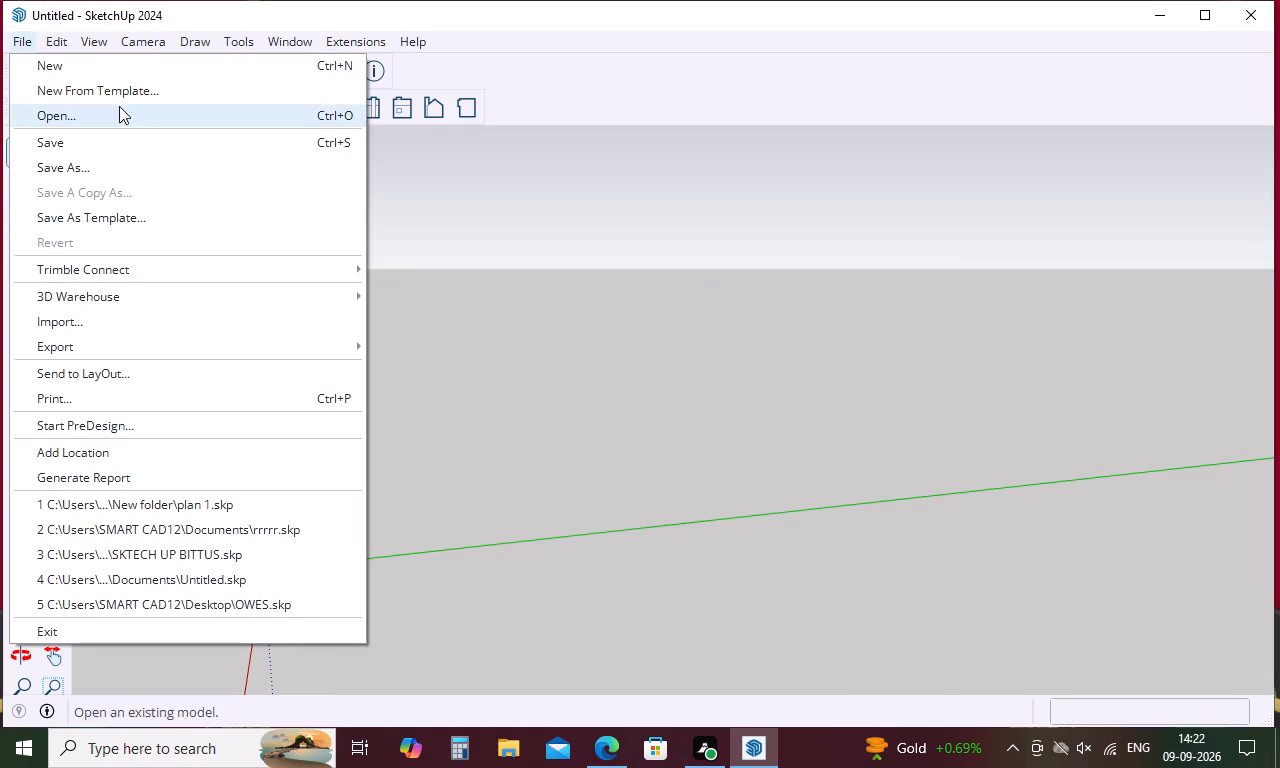
left_click(101, 319)
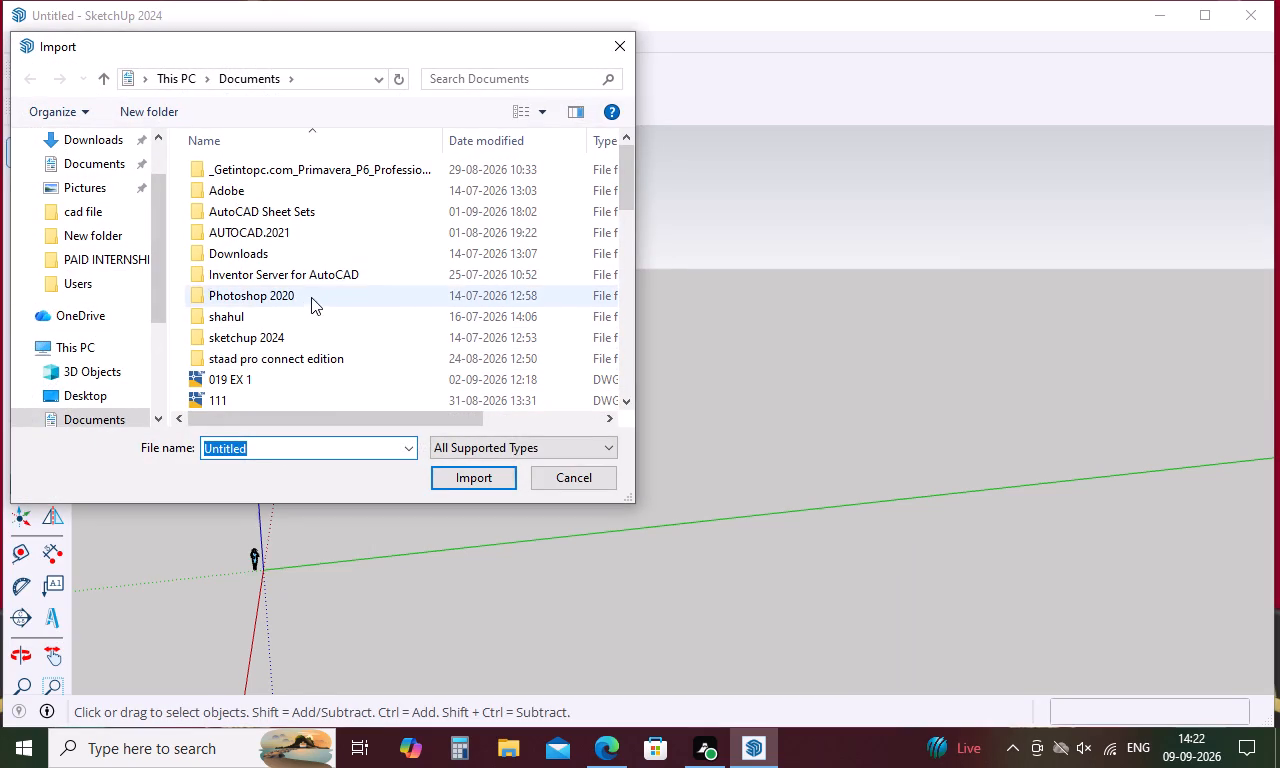
double_click(251, 334)
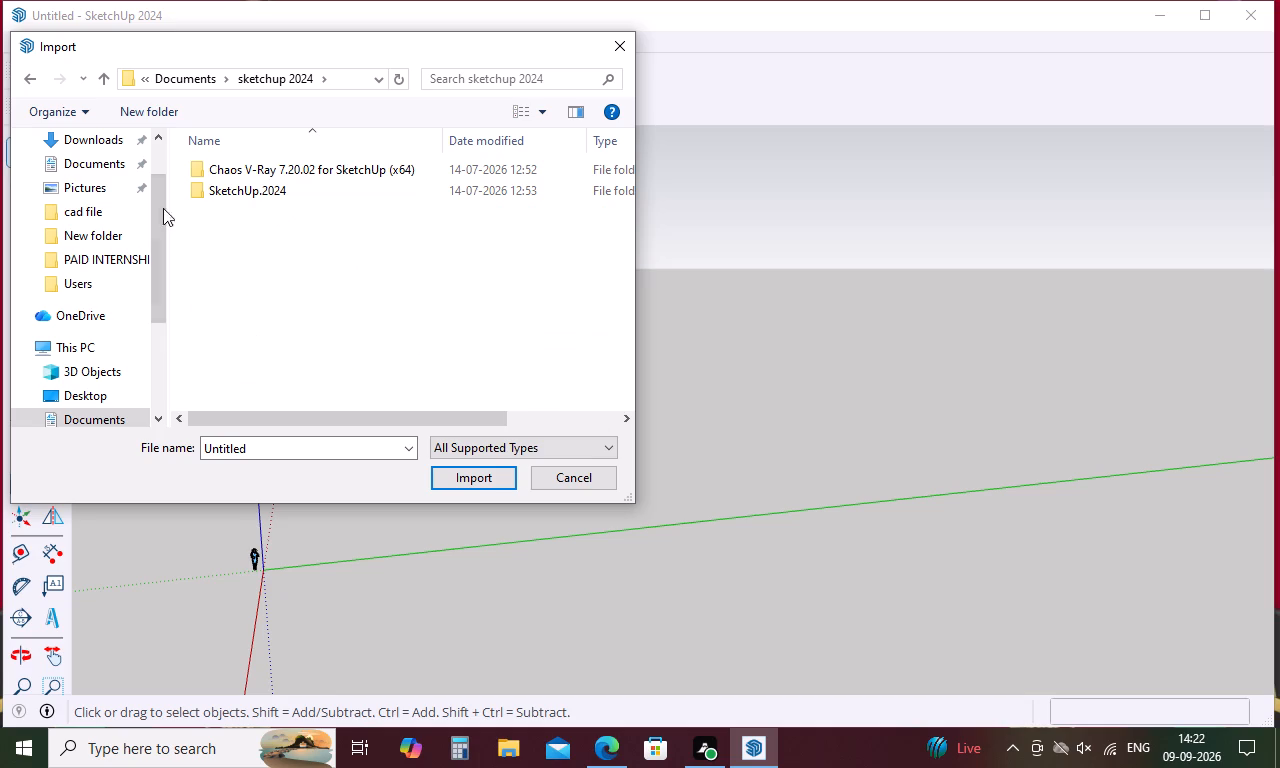
left_click(178, 416)
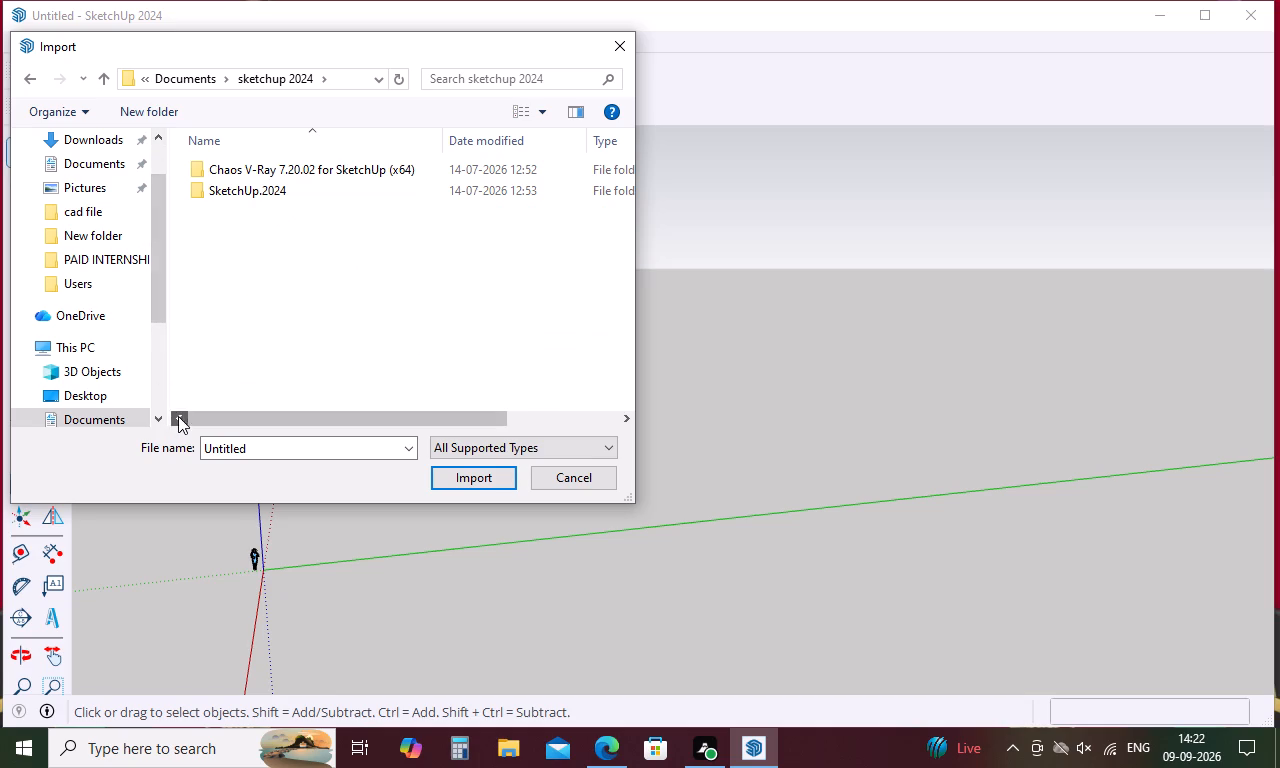
double_click(178, 412)
left_click(108, 171)
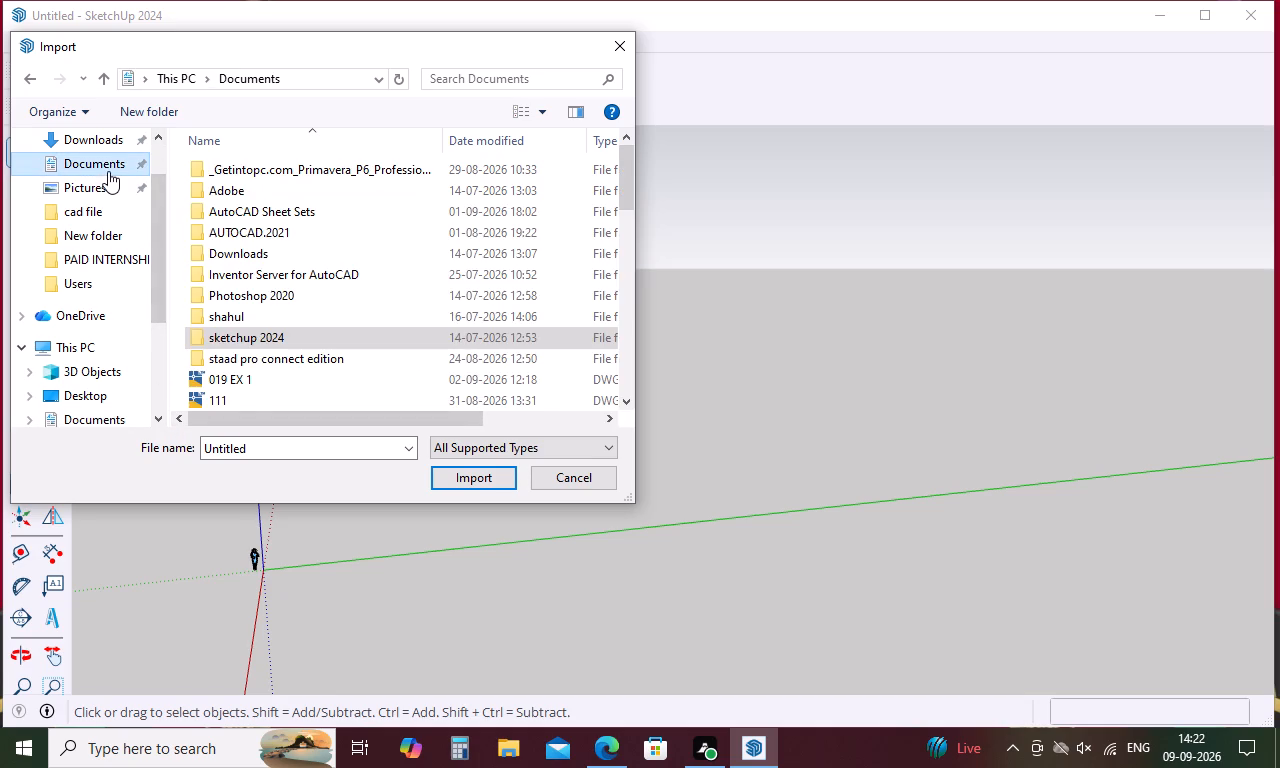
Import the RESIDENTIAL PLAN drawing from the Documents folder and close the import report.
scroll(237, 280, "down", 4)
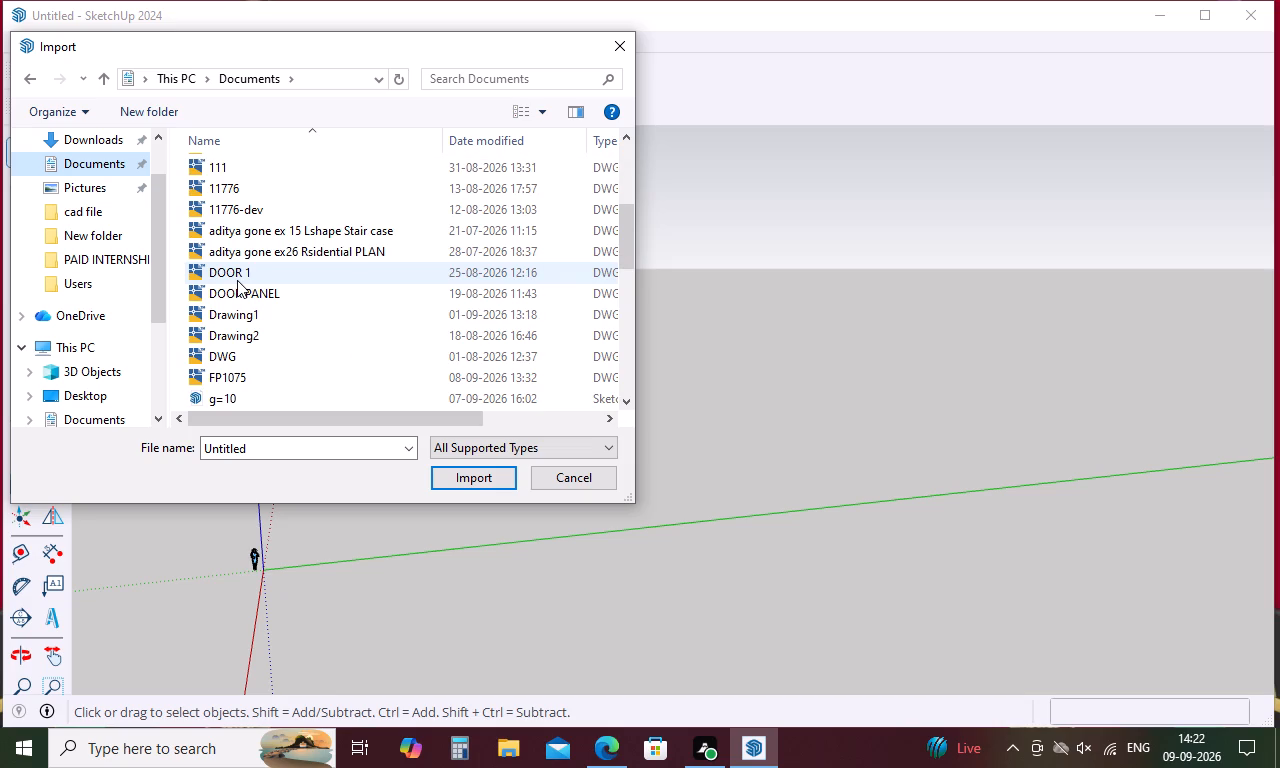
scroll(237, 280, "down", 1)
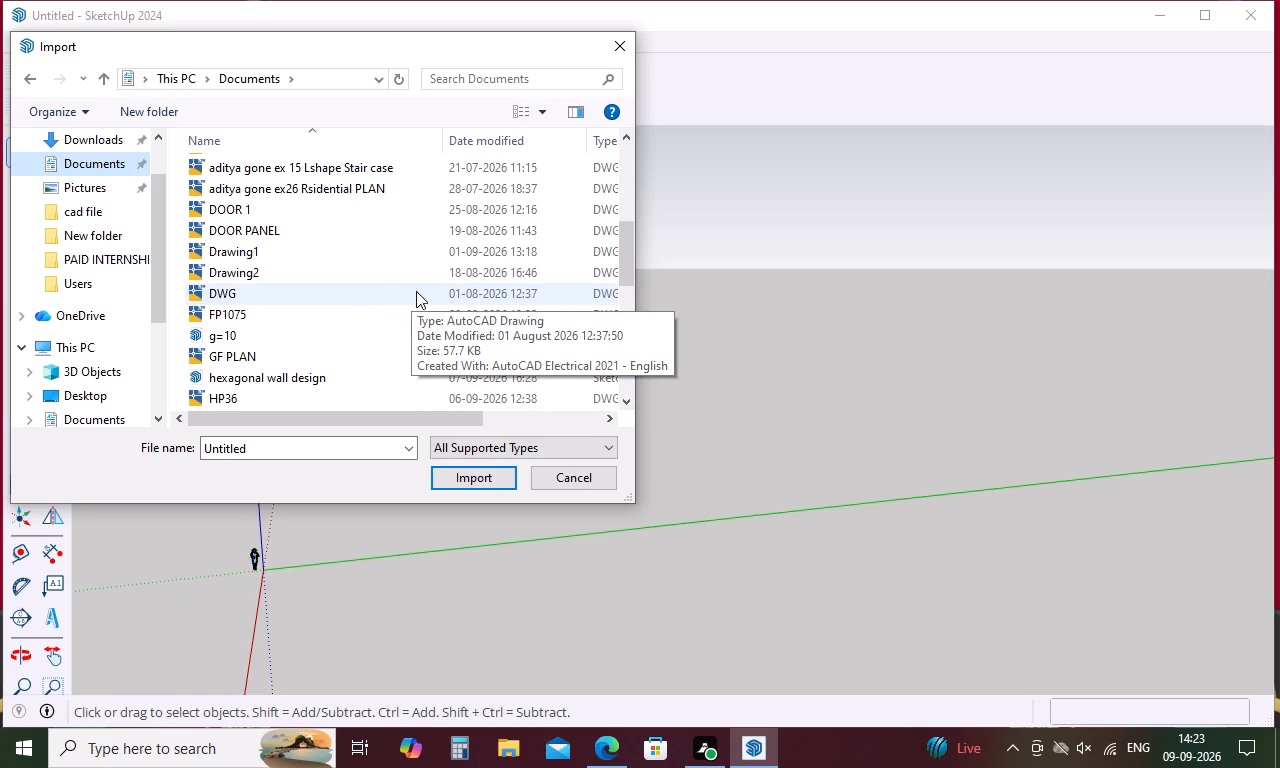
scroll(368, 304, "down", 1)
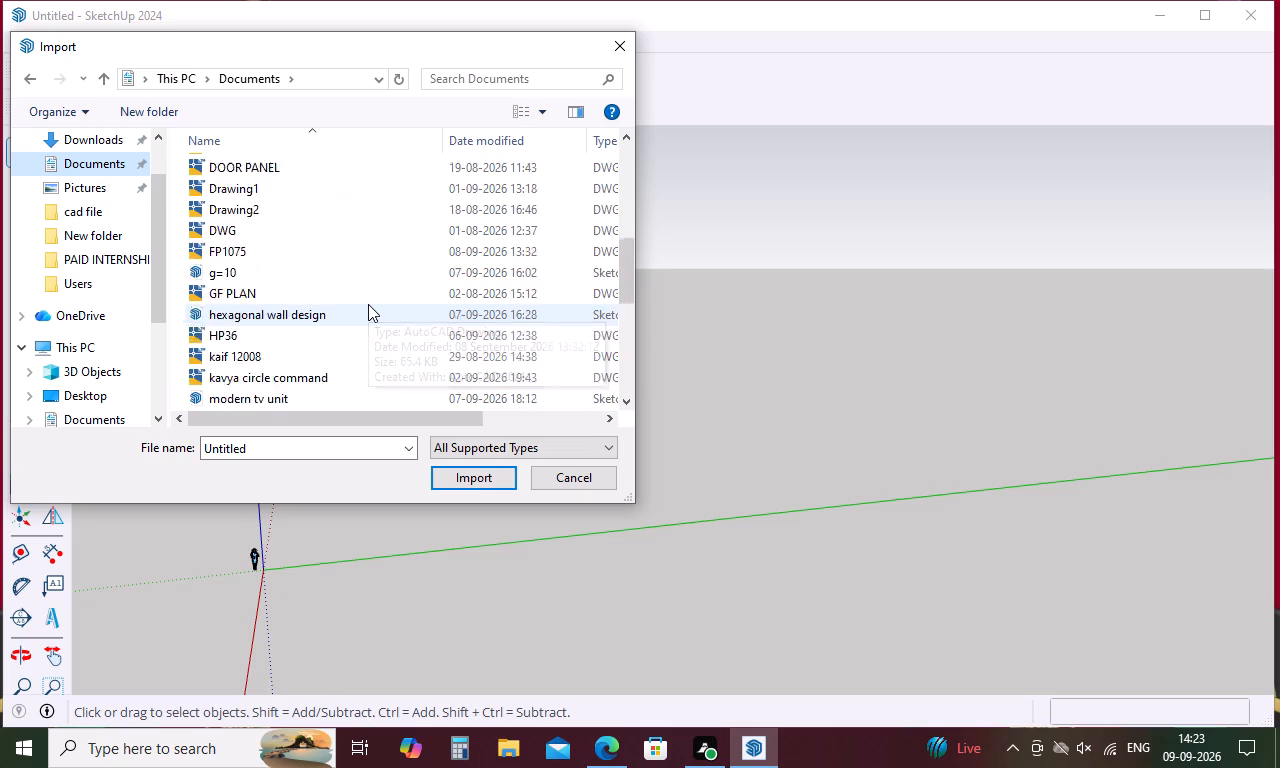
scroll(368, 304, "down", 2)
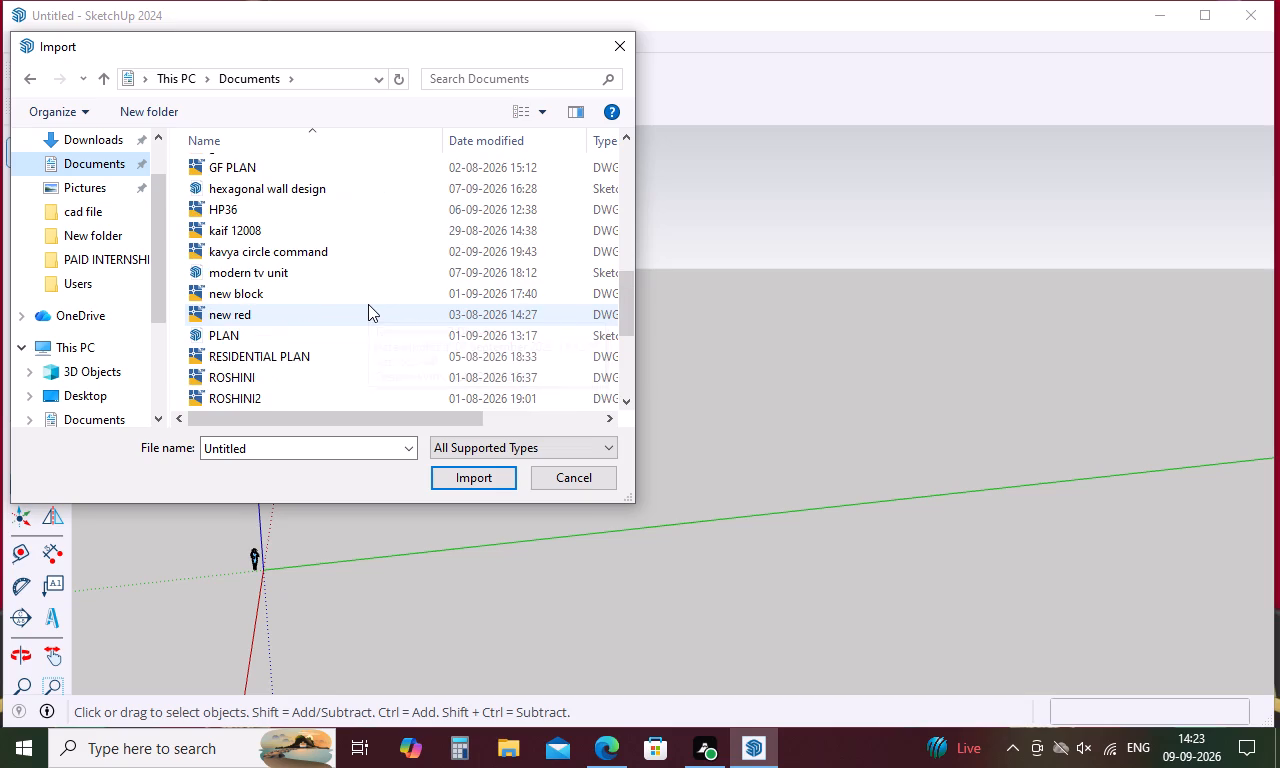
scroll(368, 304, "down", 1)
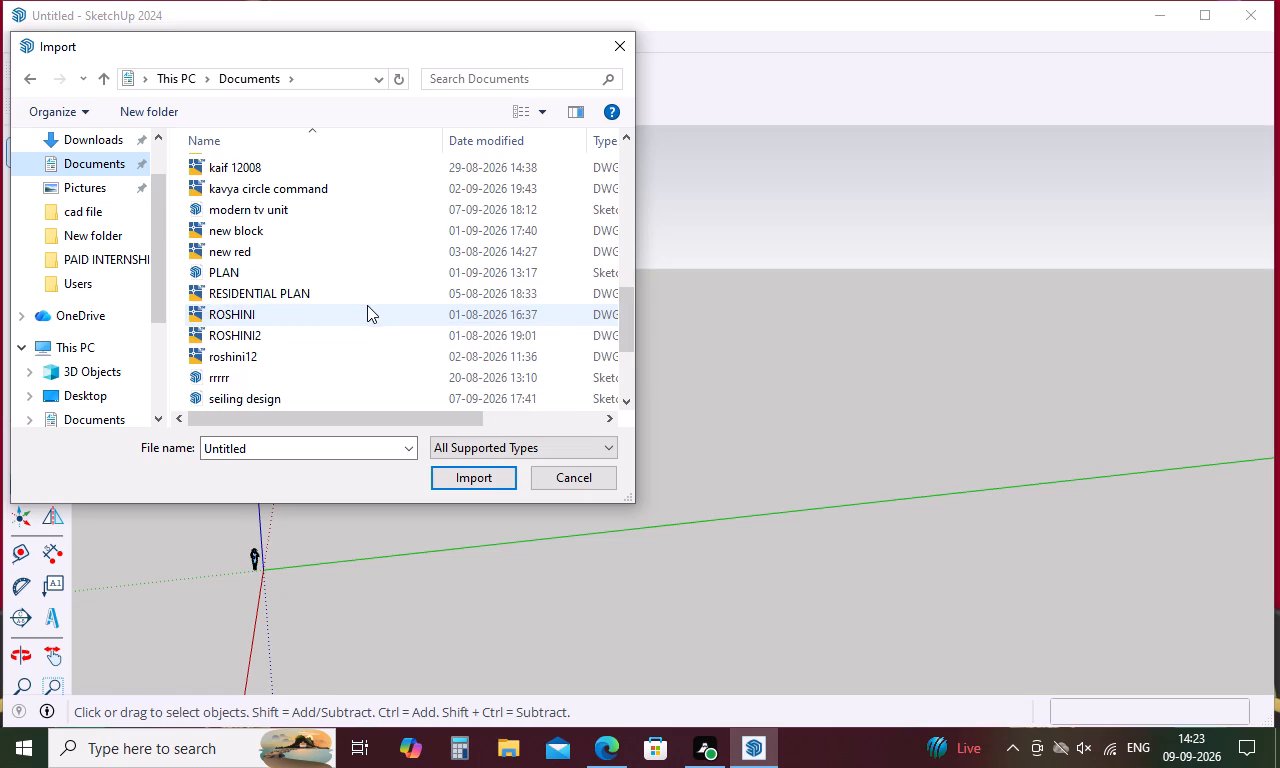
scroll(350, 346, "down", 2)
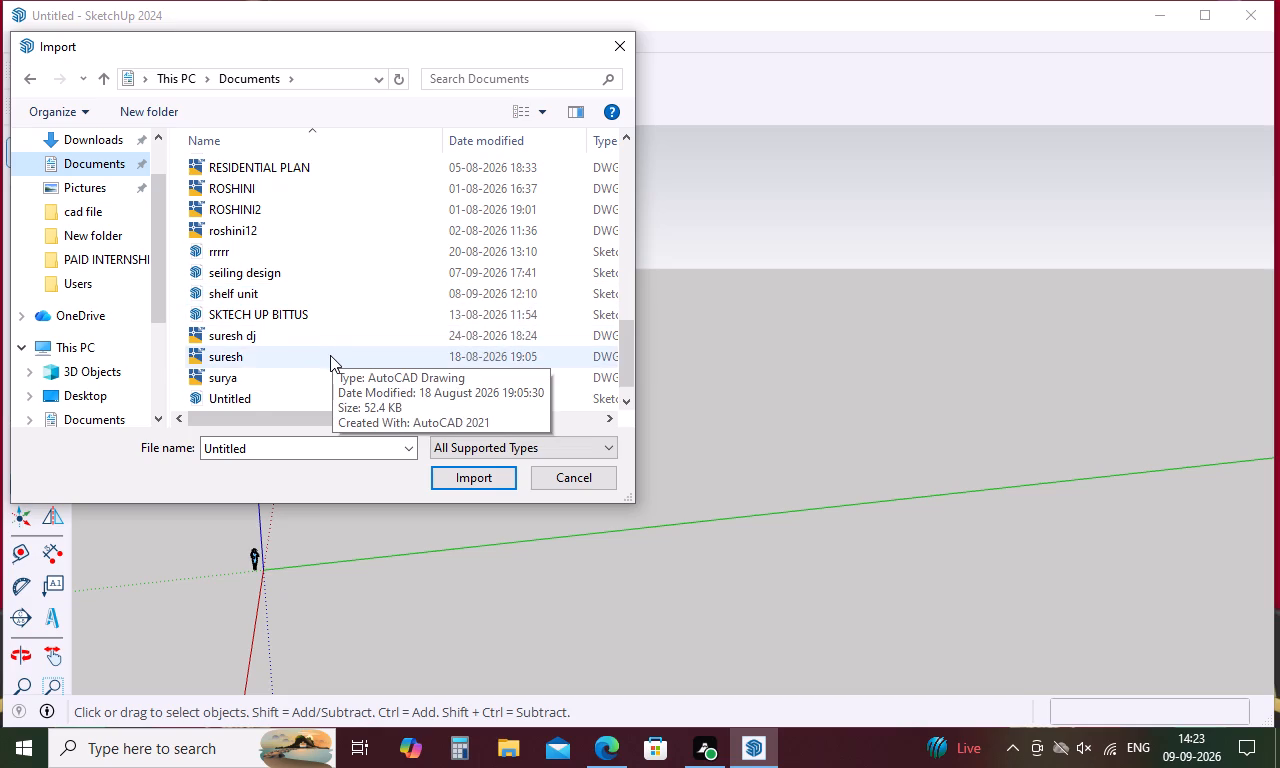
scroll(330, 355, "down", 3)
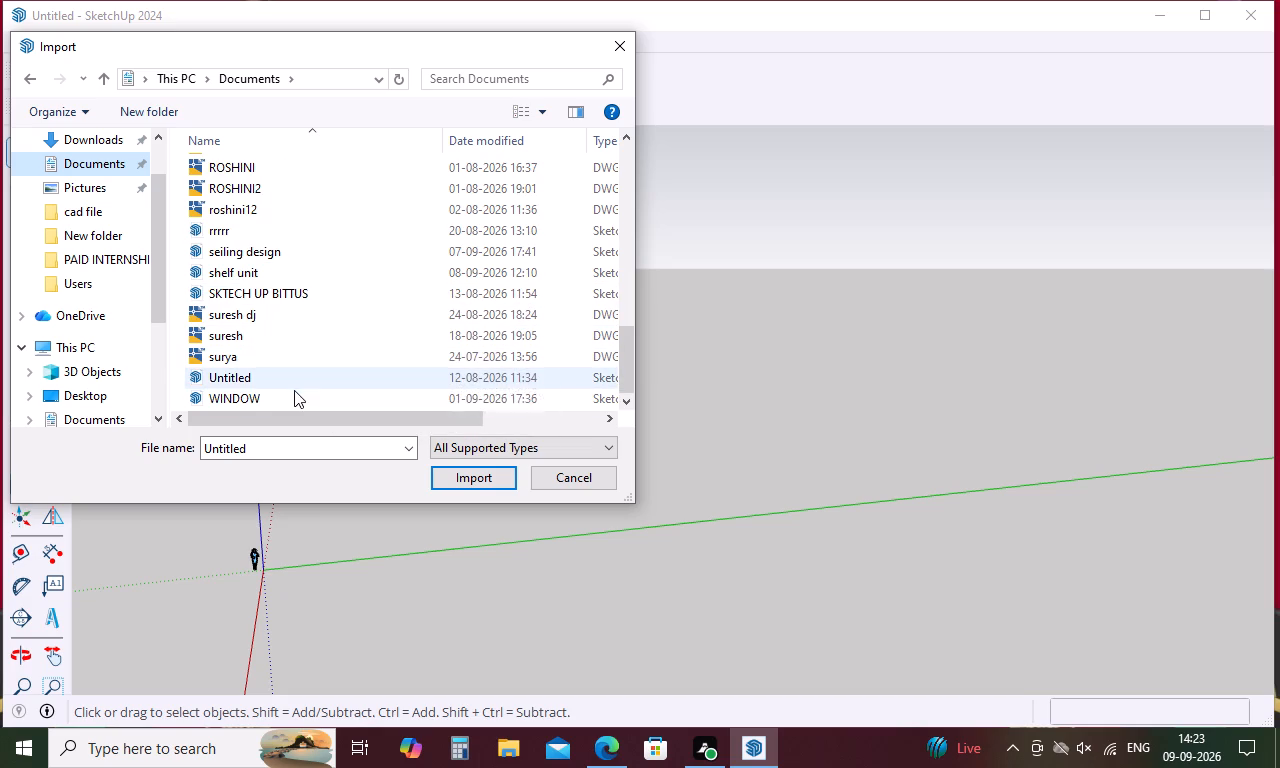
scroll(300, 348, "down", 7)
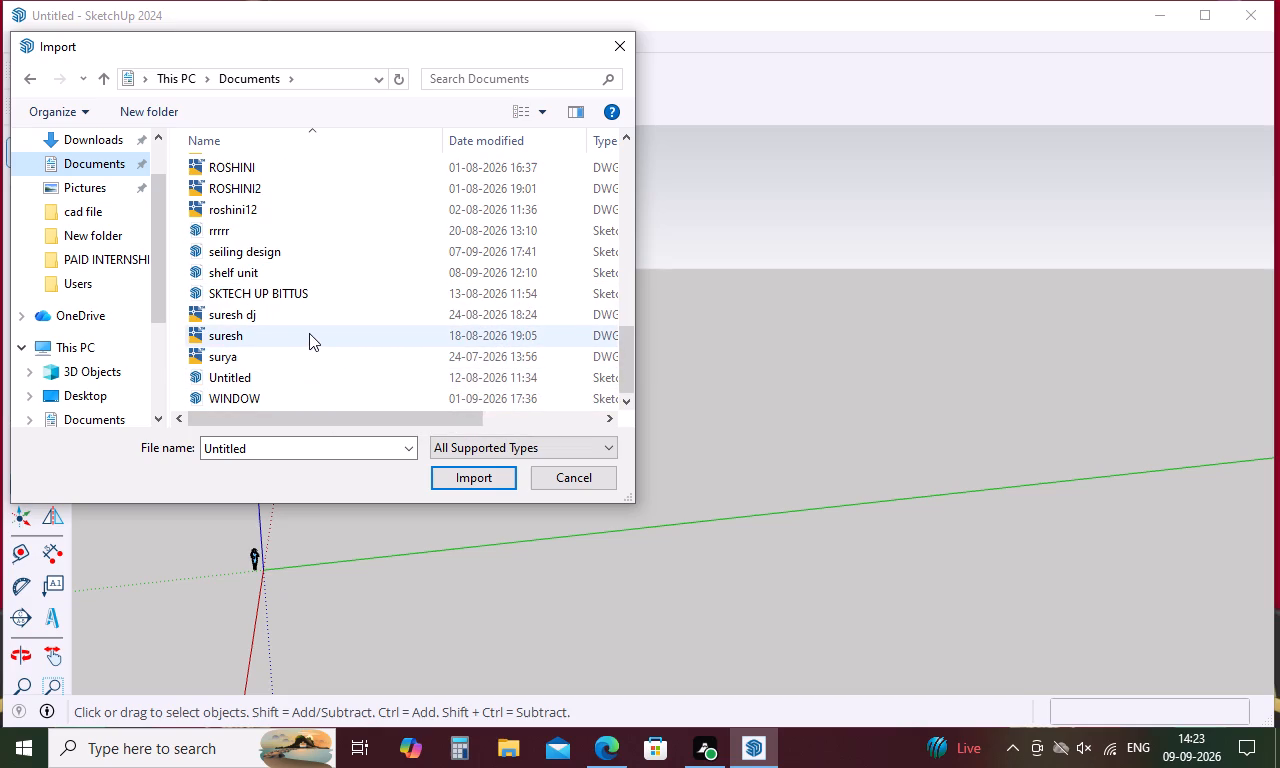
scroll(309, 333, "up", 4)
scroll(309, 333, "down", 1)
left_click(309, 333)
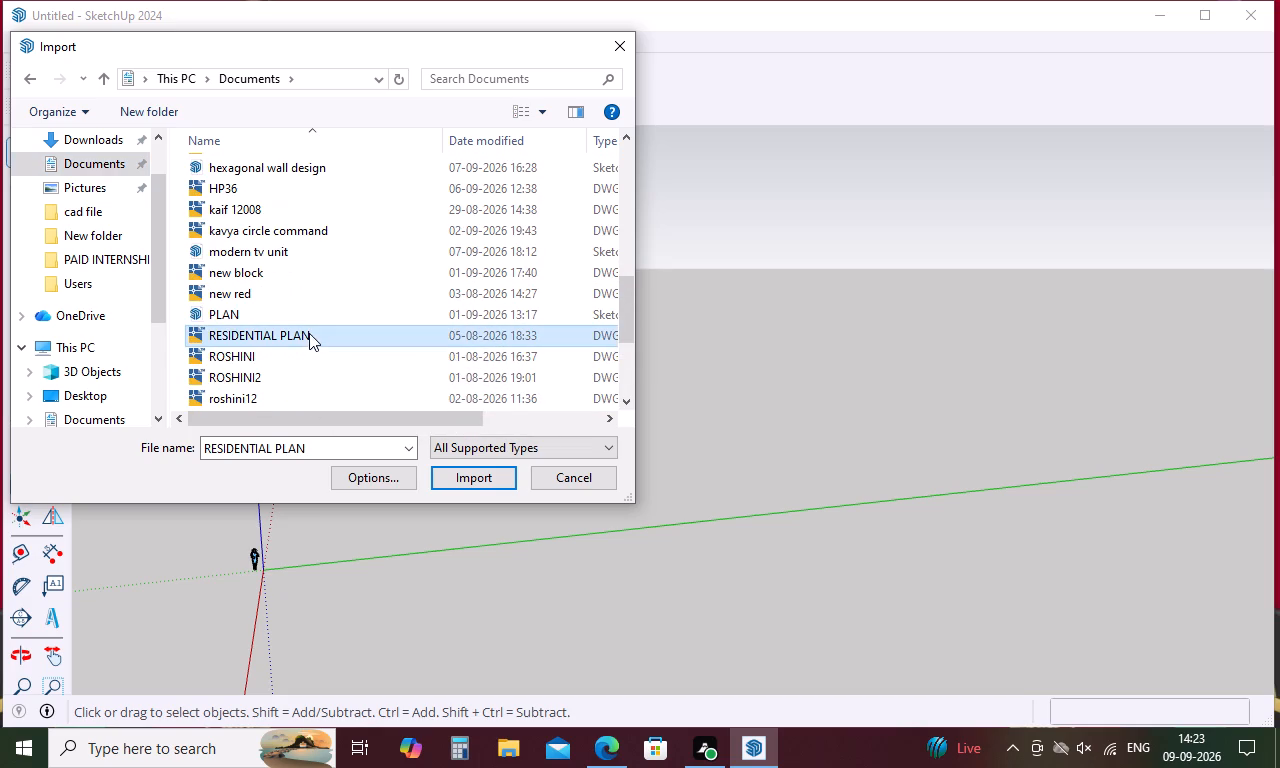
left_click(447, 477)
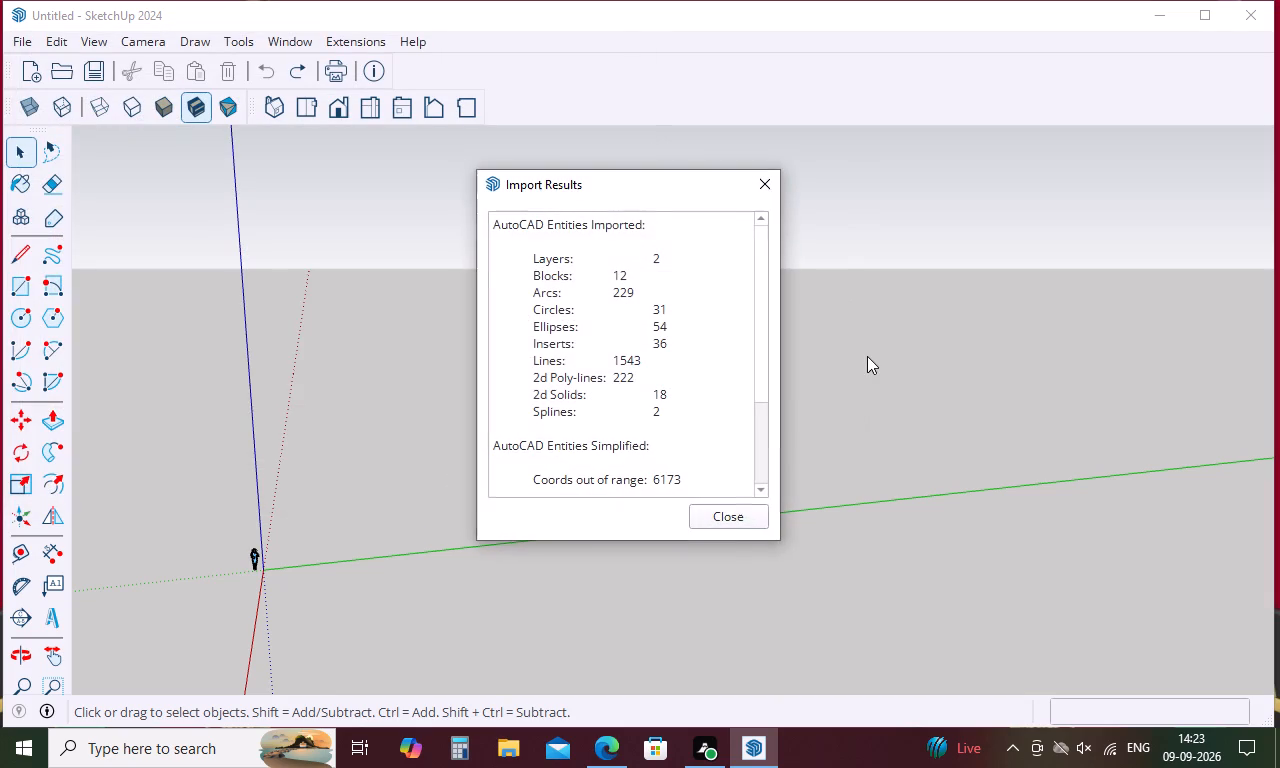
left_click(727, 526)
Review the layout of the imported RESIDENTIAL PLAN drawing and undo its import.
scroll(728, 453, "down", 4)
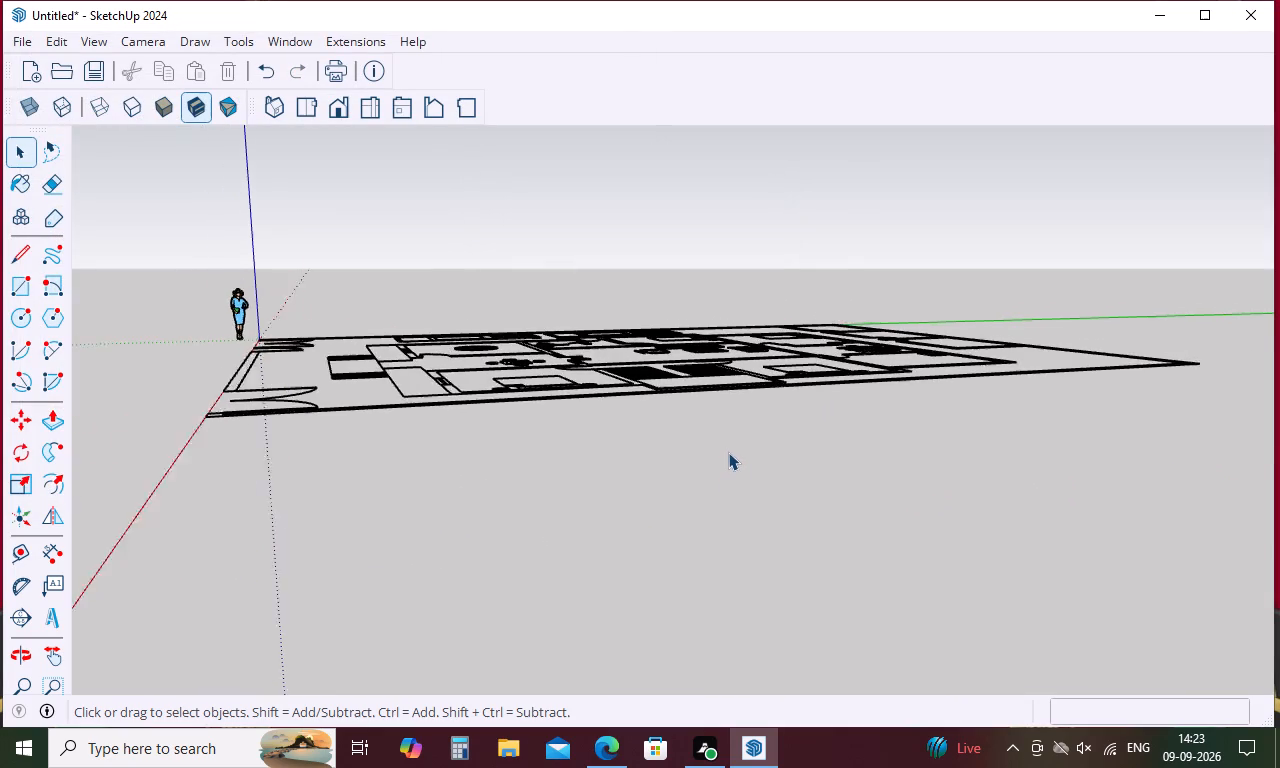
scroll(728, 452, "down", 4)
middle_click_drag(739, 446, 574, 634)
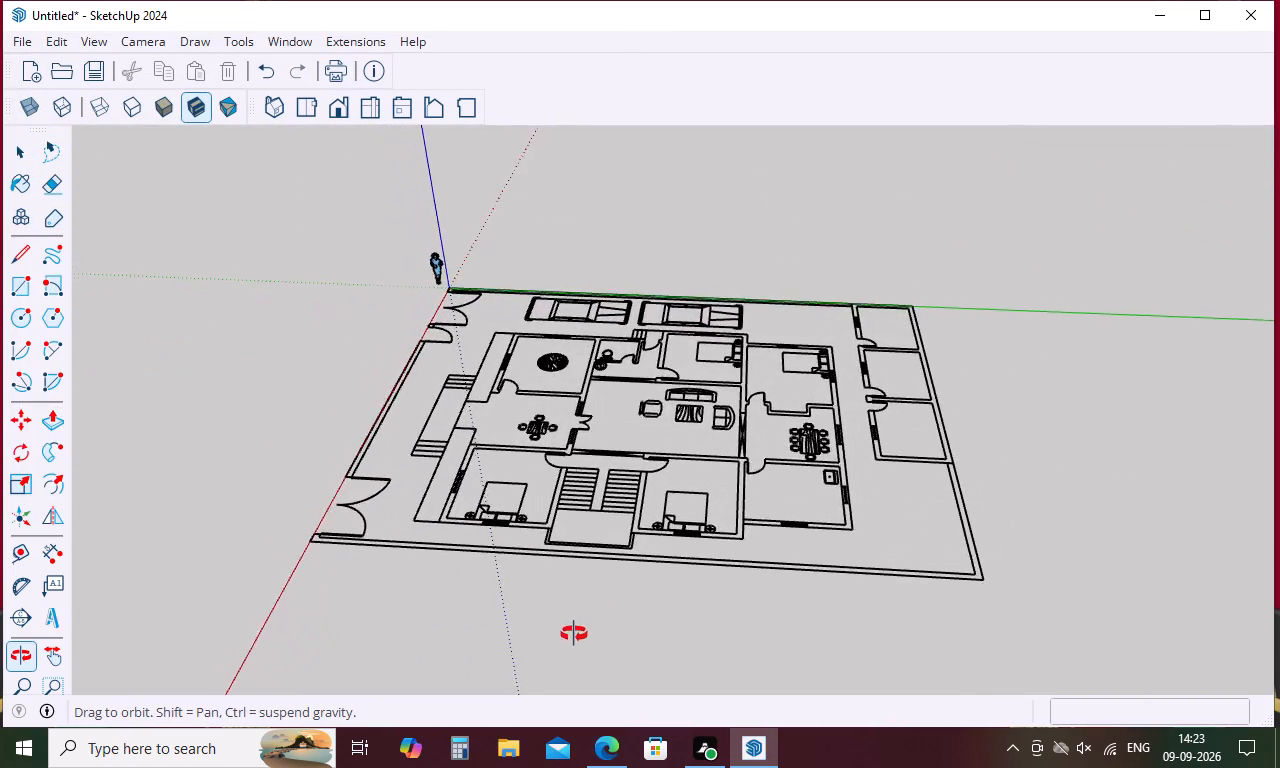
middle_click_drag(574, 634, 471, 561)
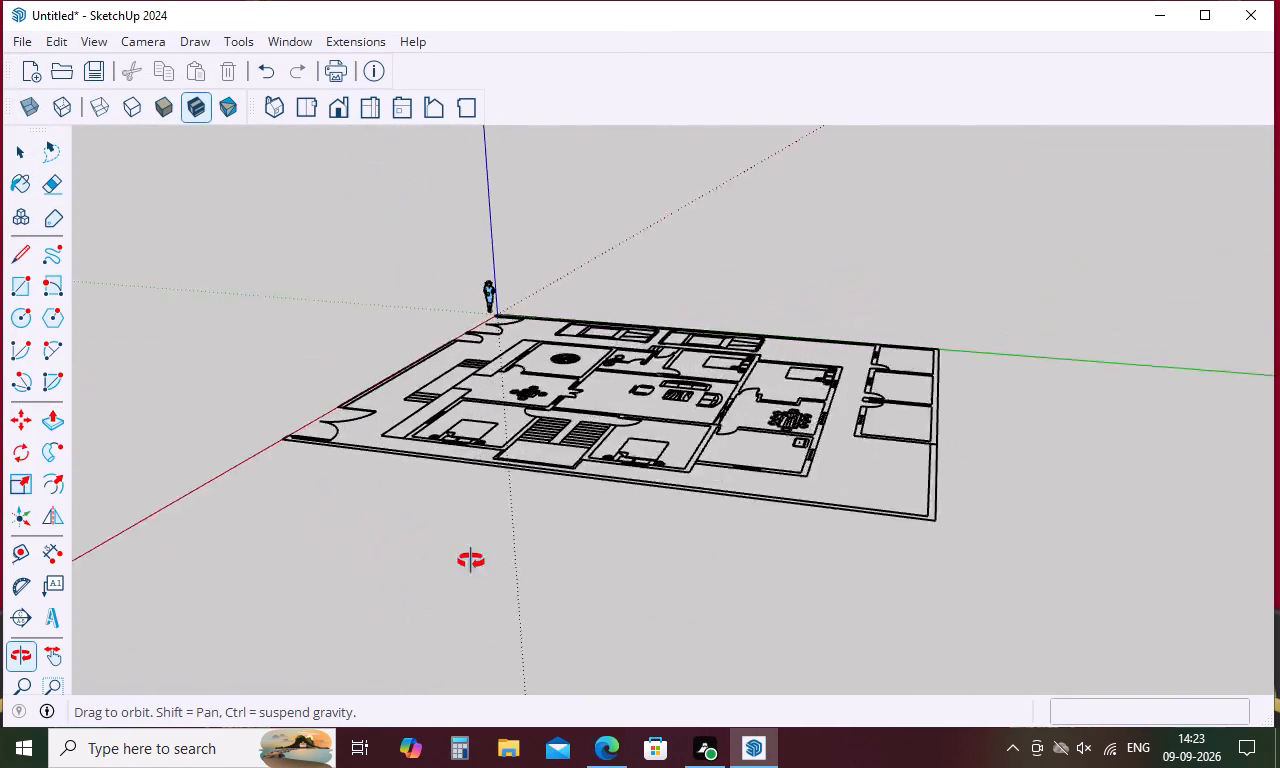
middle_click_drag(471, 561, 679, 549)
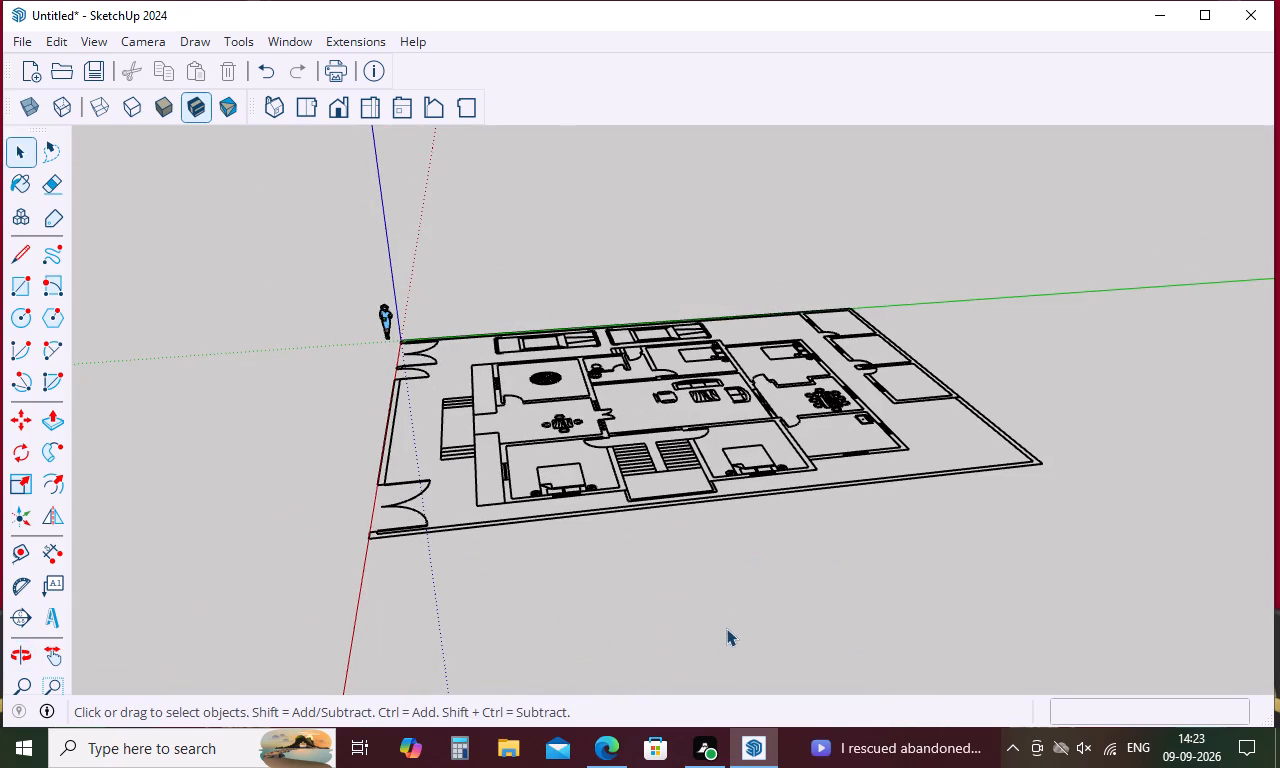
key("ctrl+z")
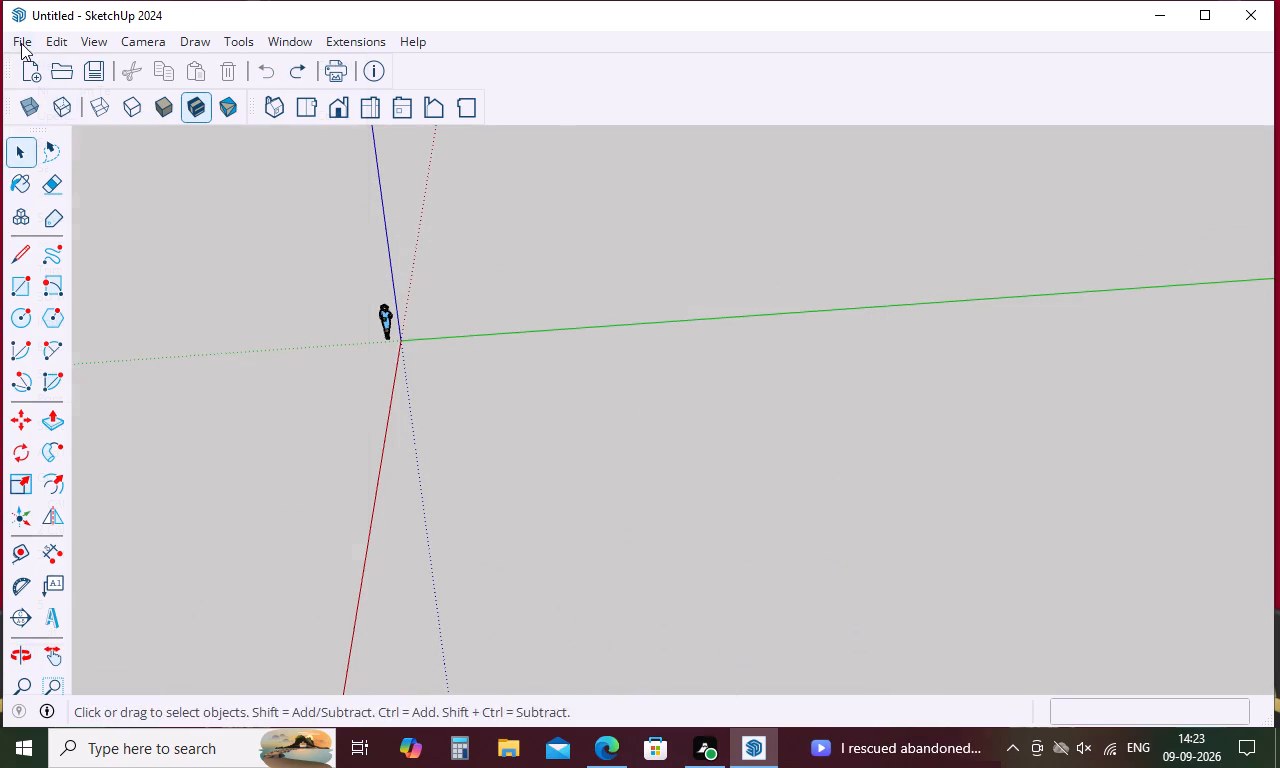
Import the ROSHINI2 drawing from the Documents folder and close the import report.
left_click(21, 43)
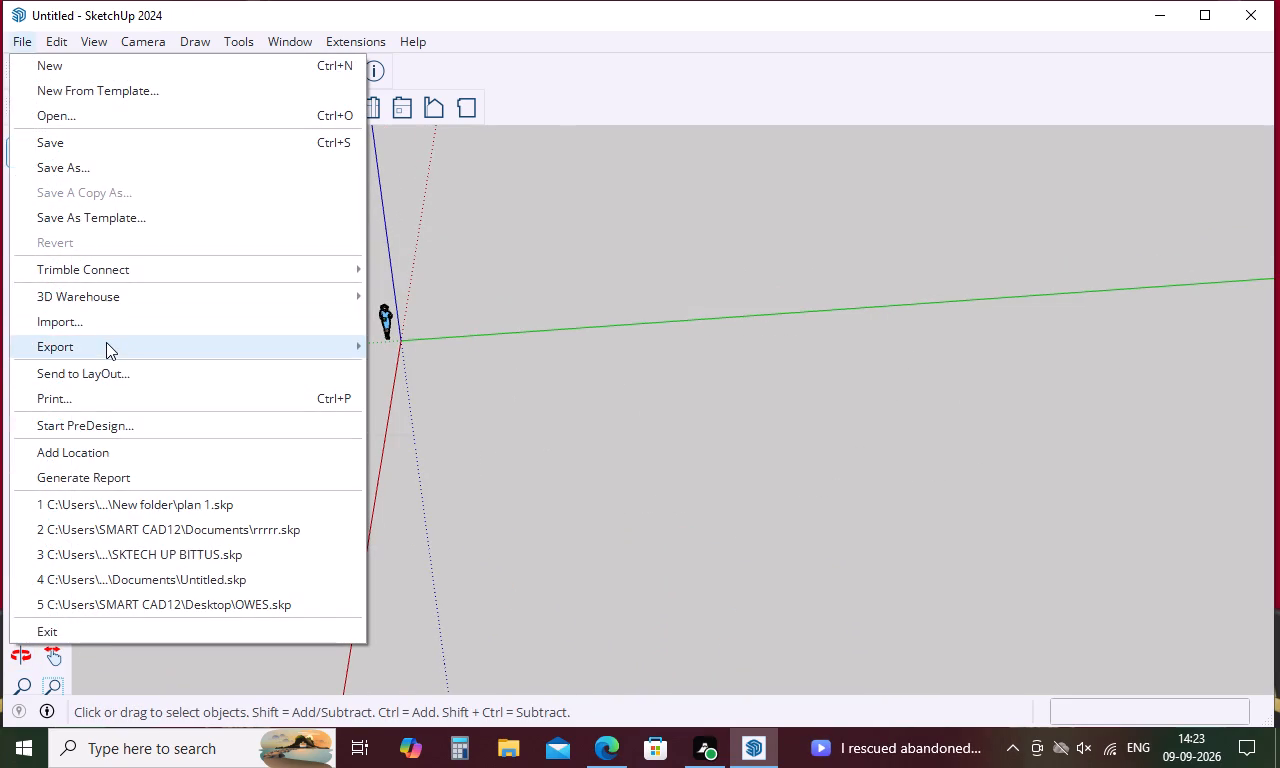
left_click(117, 328)
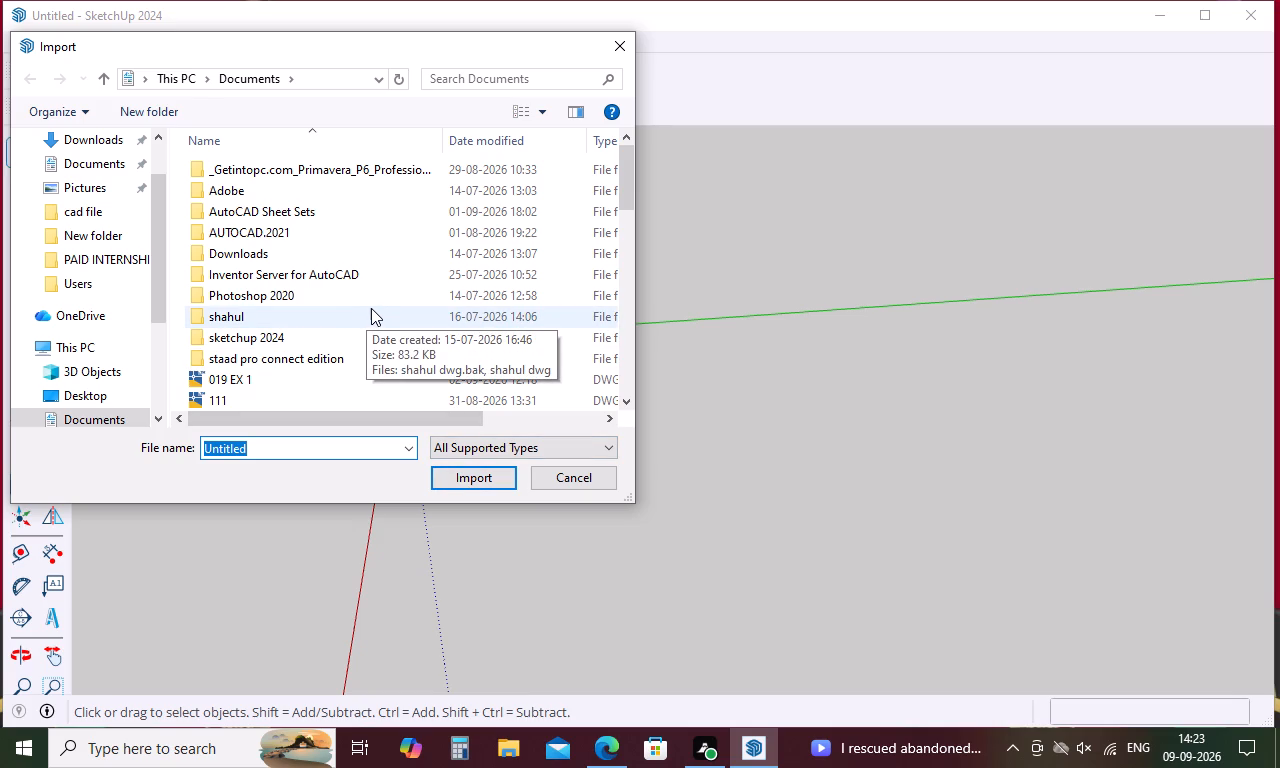
scroll(371, 308, "up", 3)
scroll(372, 306, "down", 8)
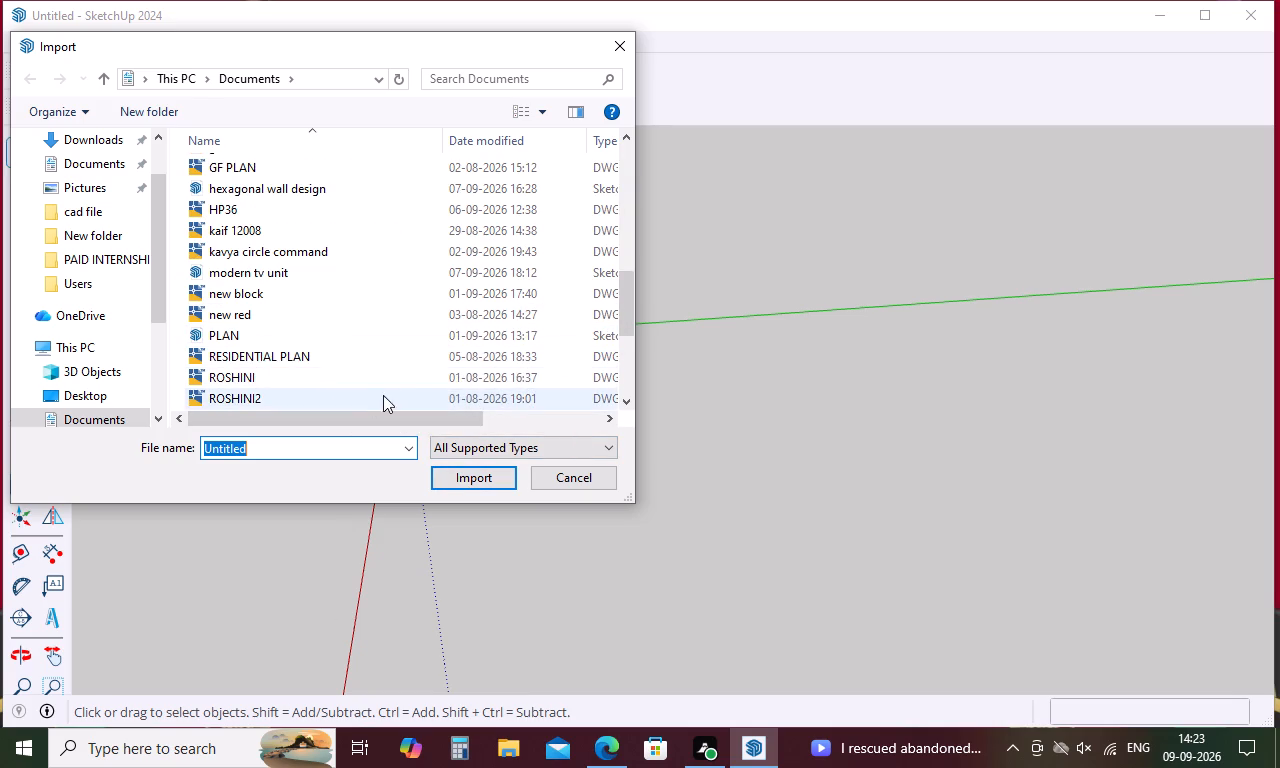
scroll(449, 354, "up", 1)
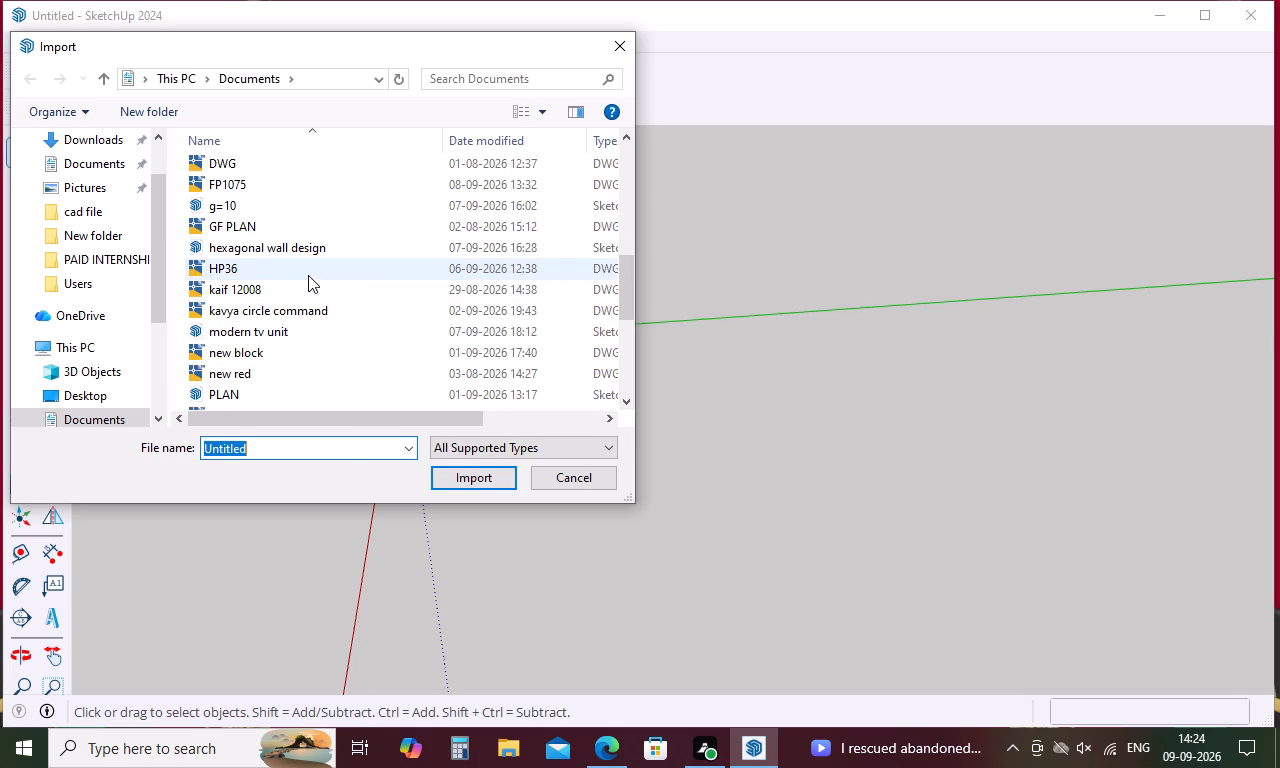
left_click(264, 265)
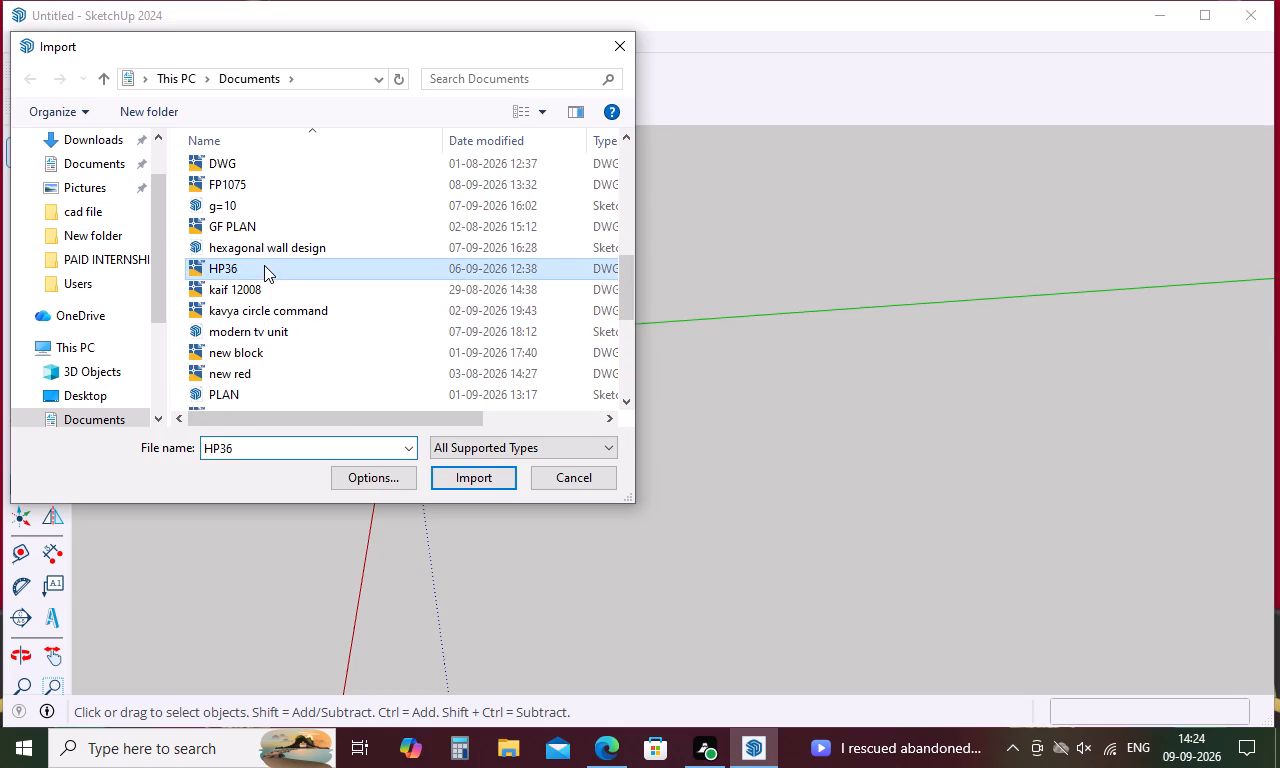
left_click(307, 329)
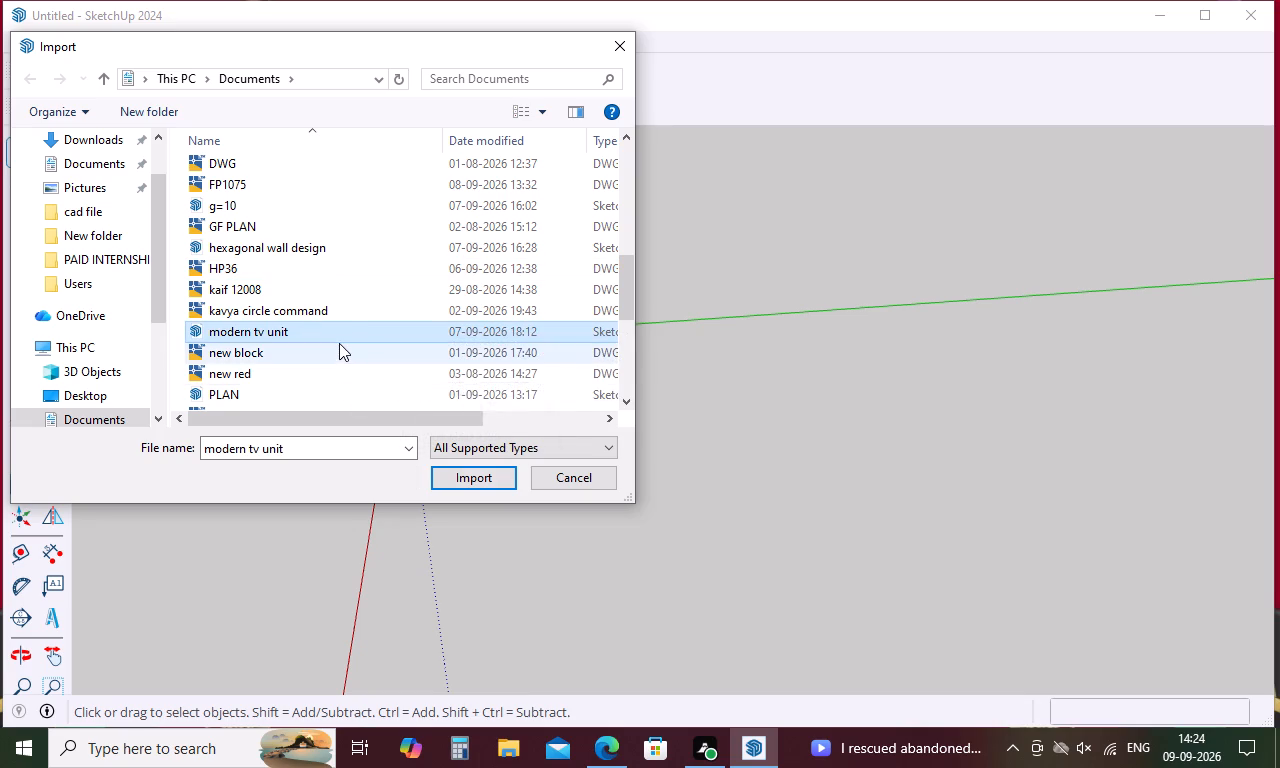
scroll(339, 343, "down", 3)
left_click(335, 275)
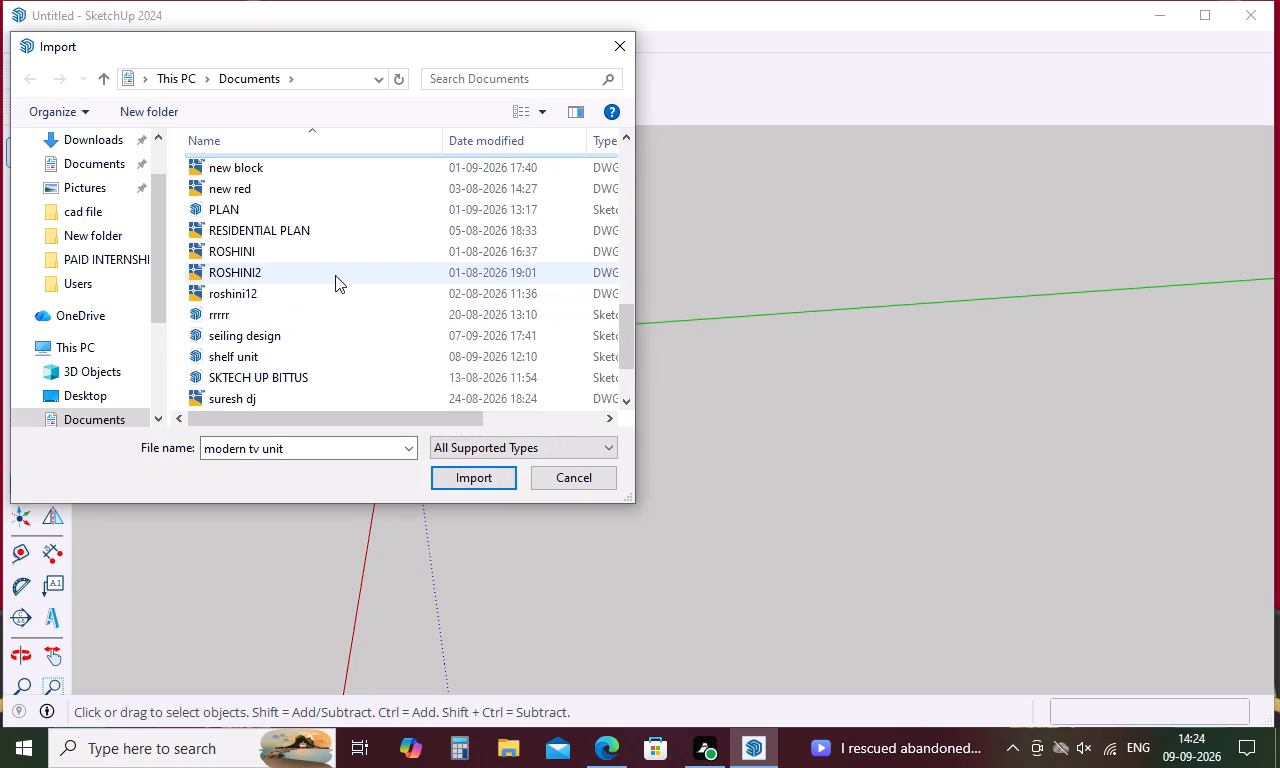
left_click(456, 470)
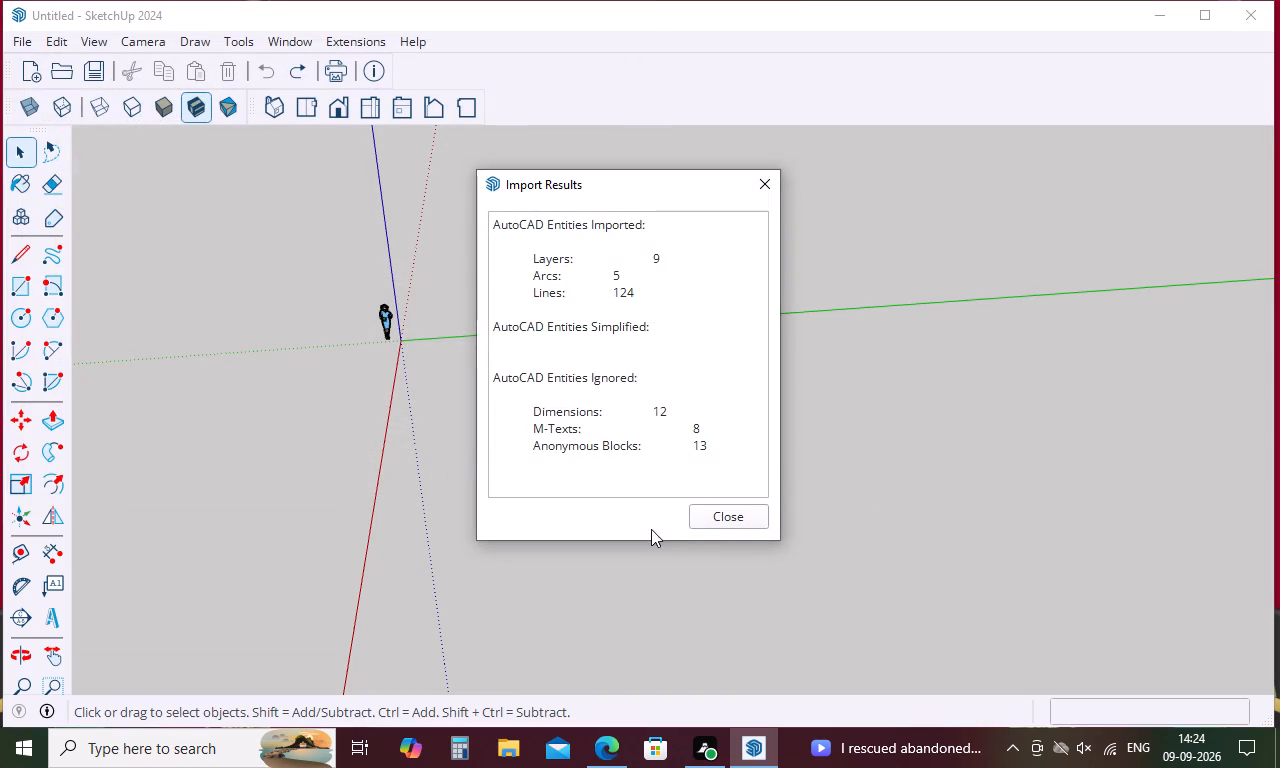
left_click(698, 523)
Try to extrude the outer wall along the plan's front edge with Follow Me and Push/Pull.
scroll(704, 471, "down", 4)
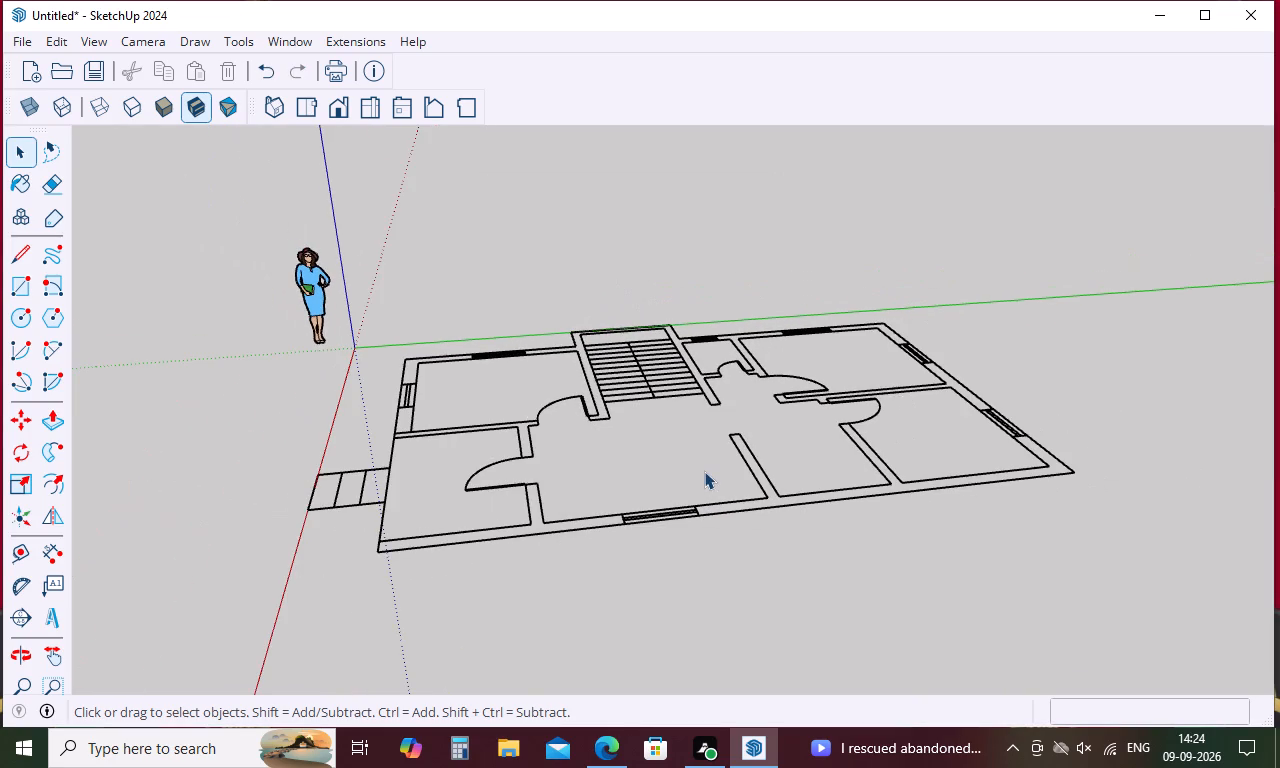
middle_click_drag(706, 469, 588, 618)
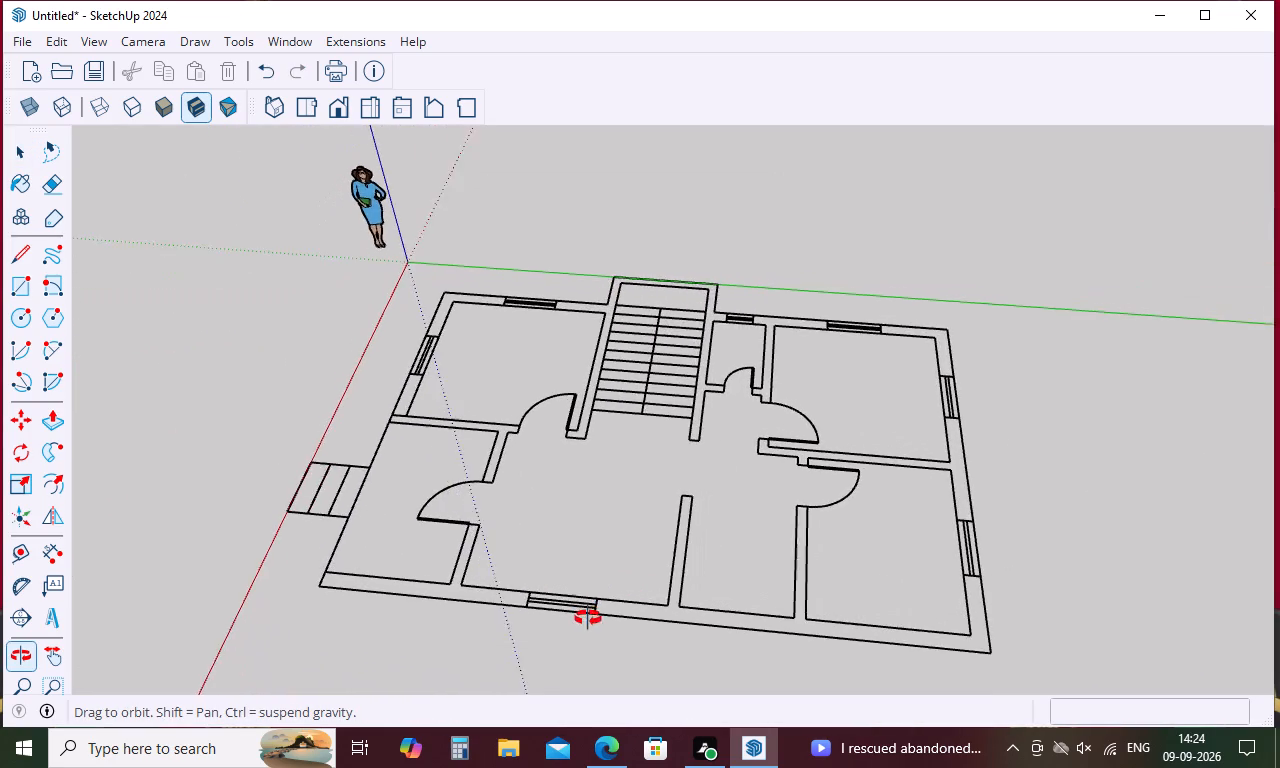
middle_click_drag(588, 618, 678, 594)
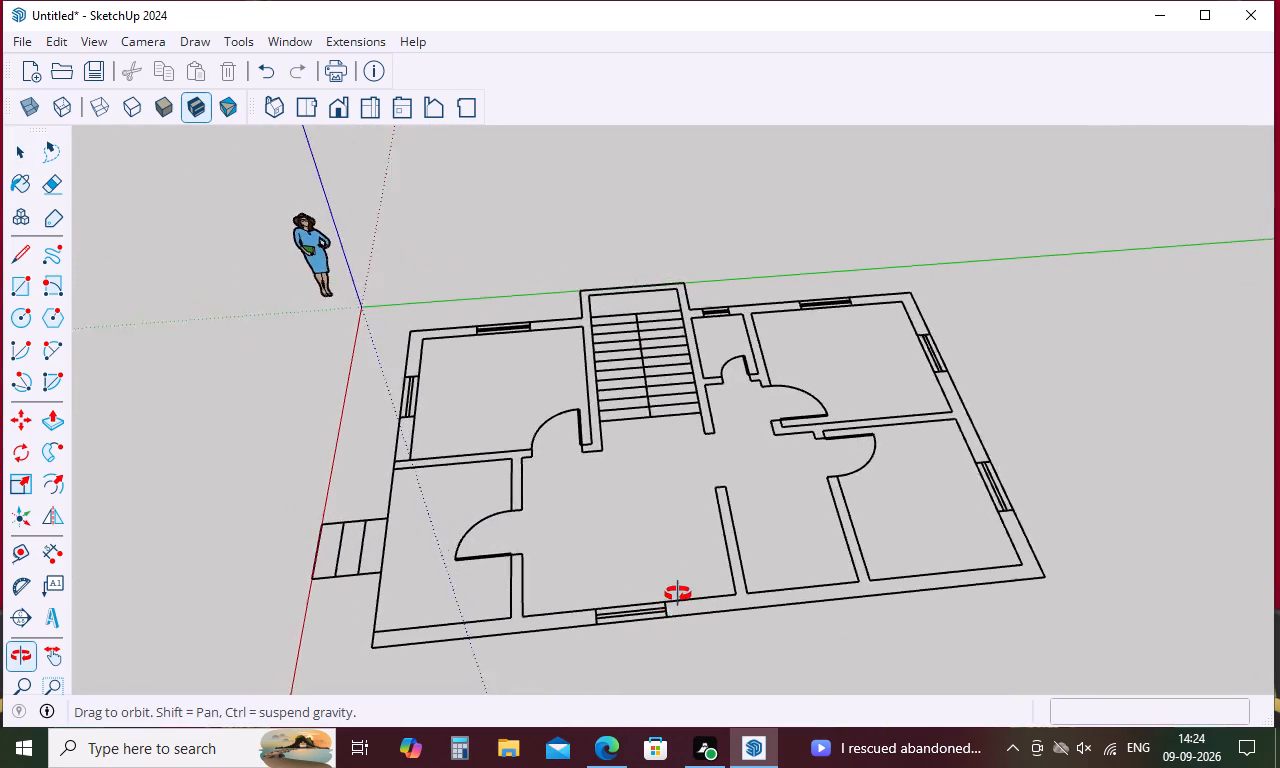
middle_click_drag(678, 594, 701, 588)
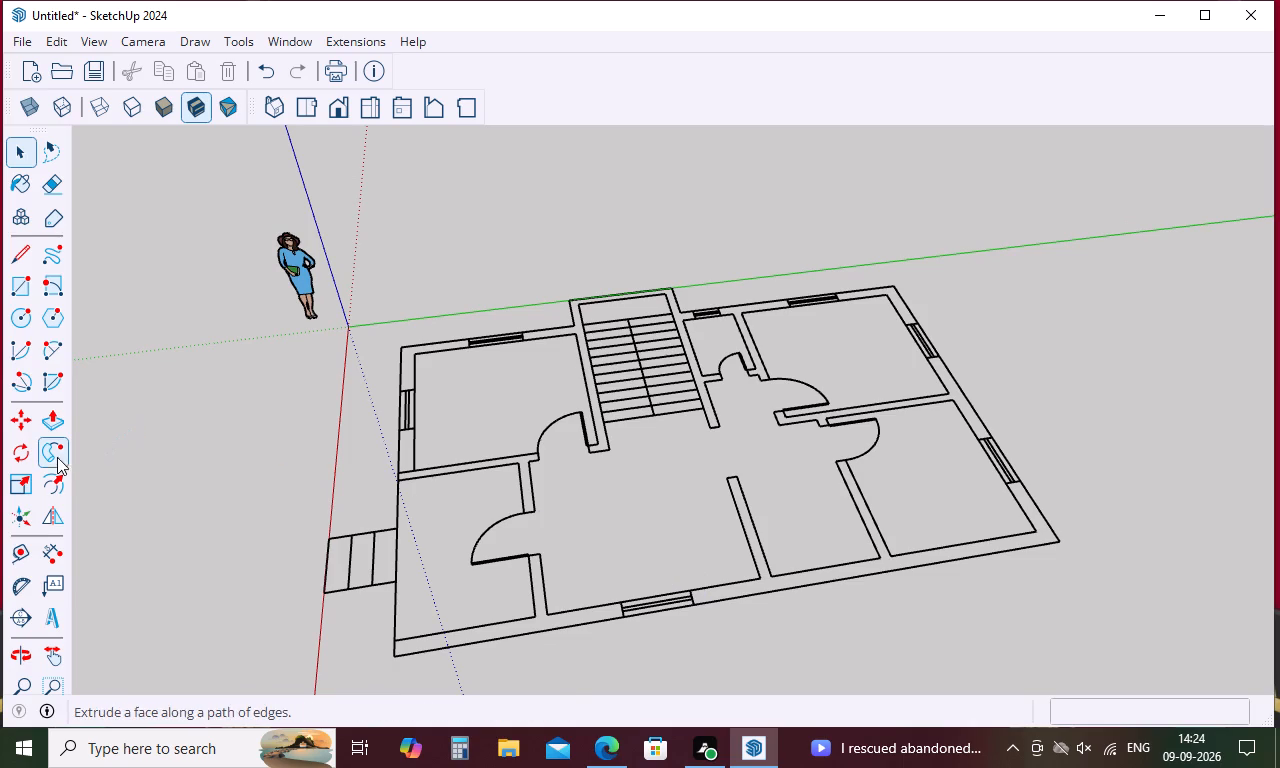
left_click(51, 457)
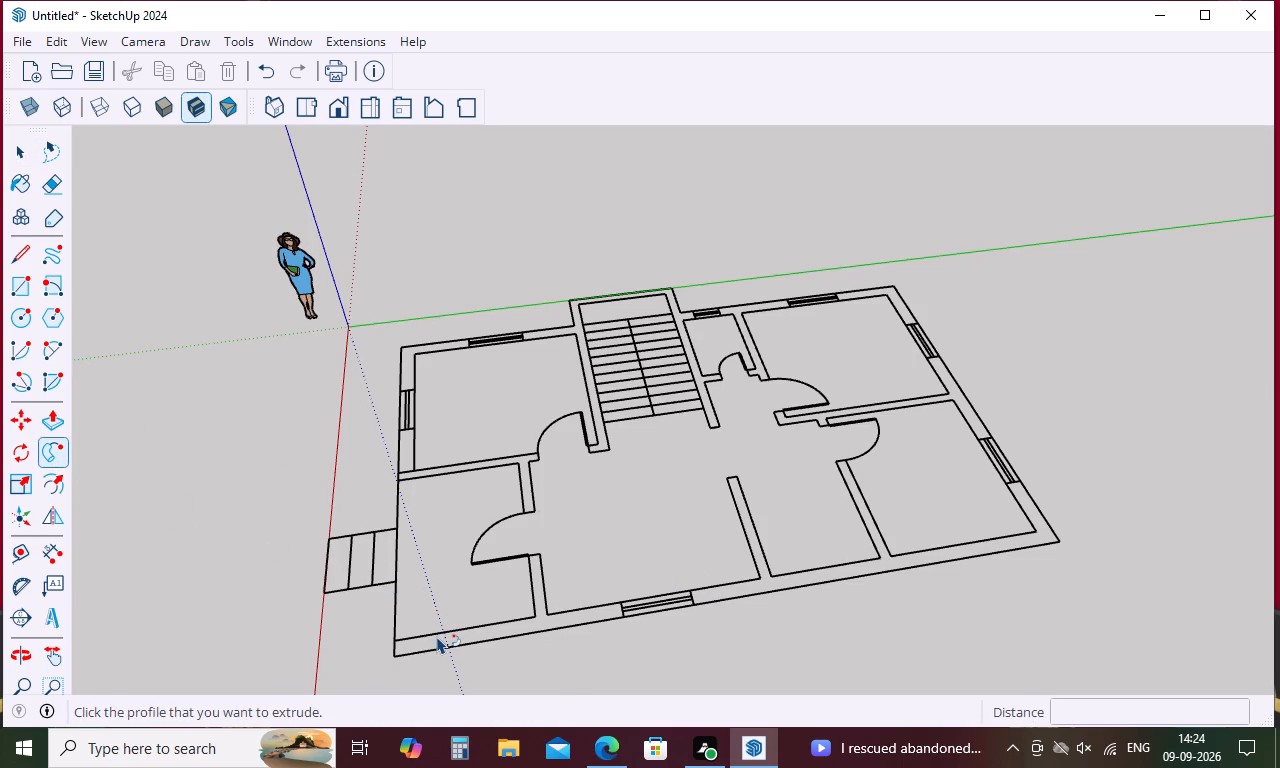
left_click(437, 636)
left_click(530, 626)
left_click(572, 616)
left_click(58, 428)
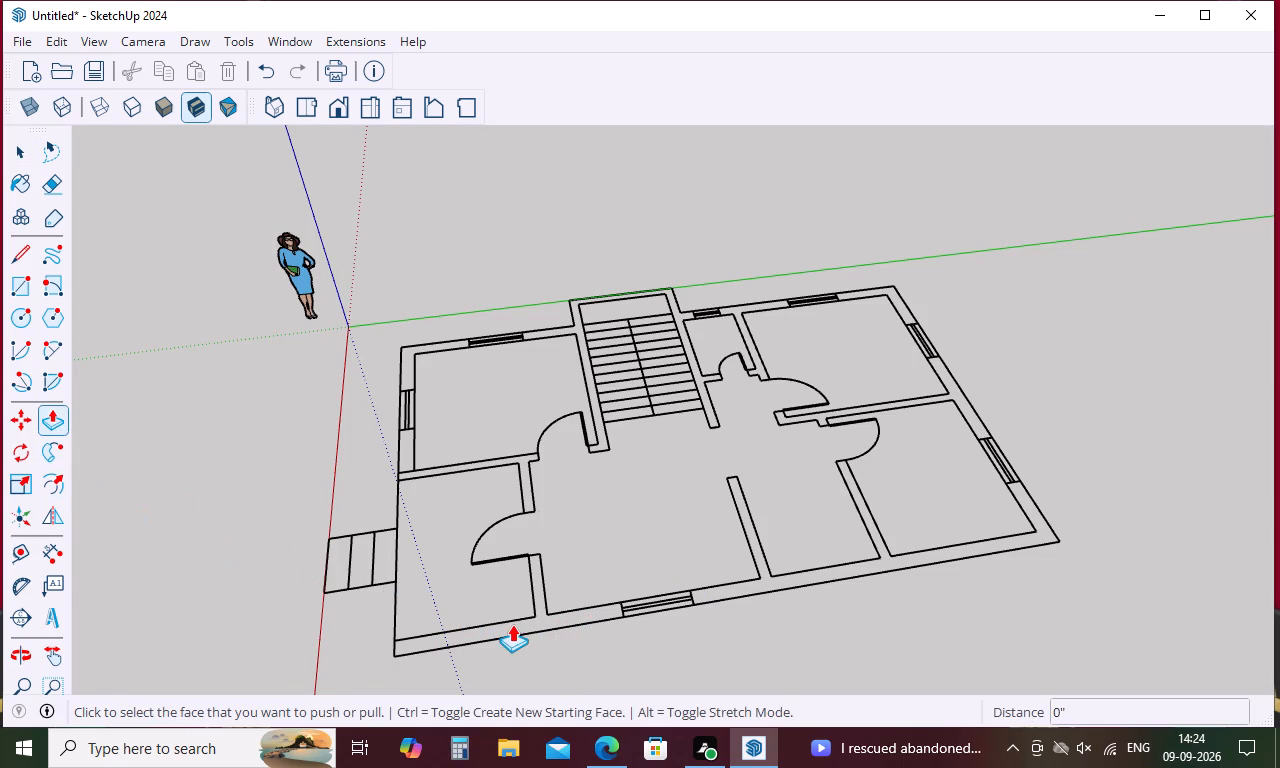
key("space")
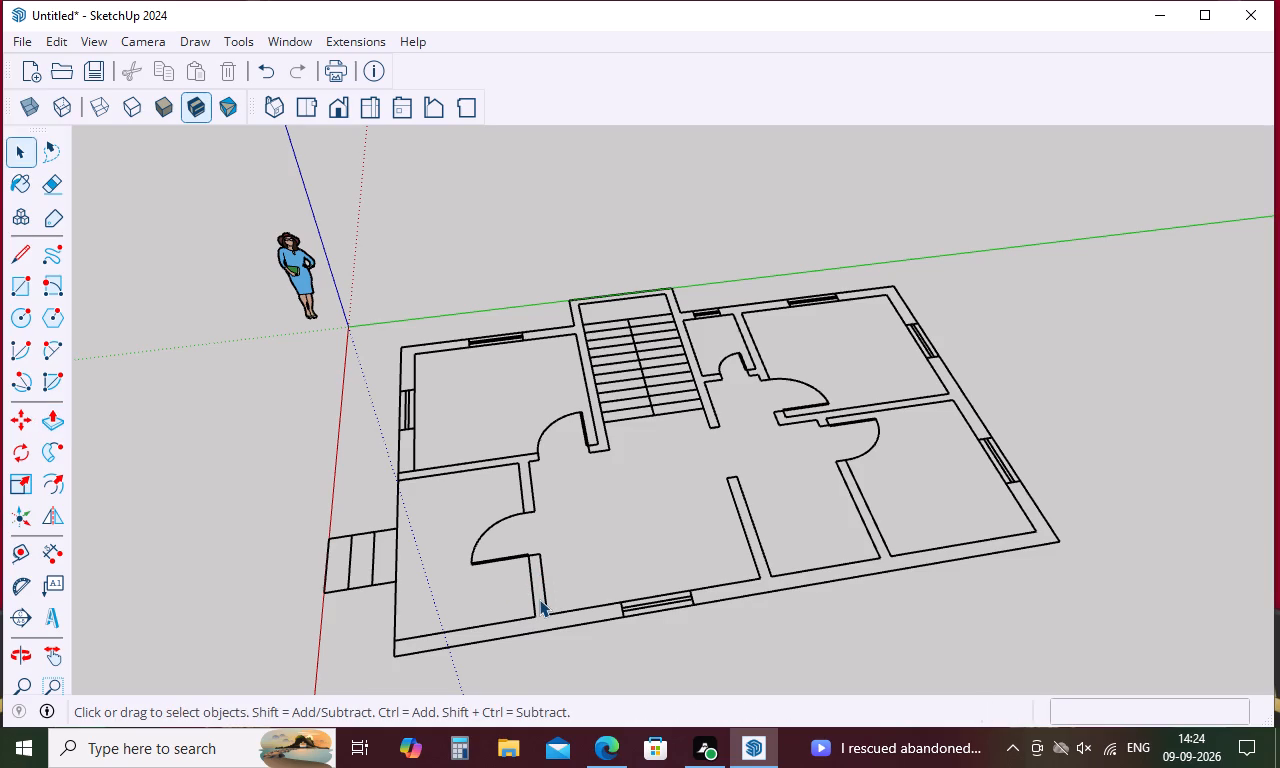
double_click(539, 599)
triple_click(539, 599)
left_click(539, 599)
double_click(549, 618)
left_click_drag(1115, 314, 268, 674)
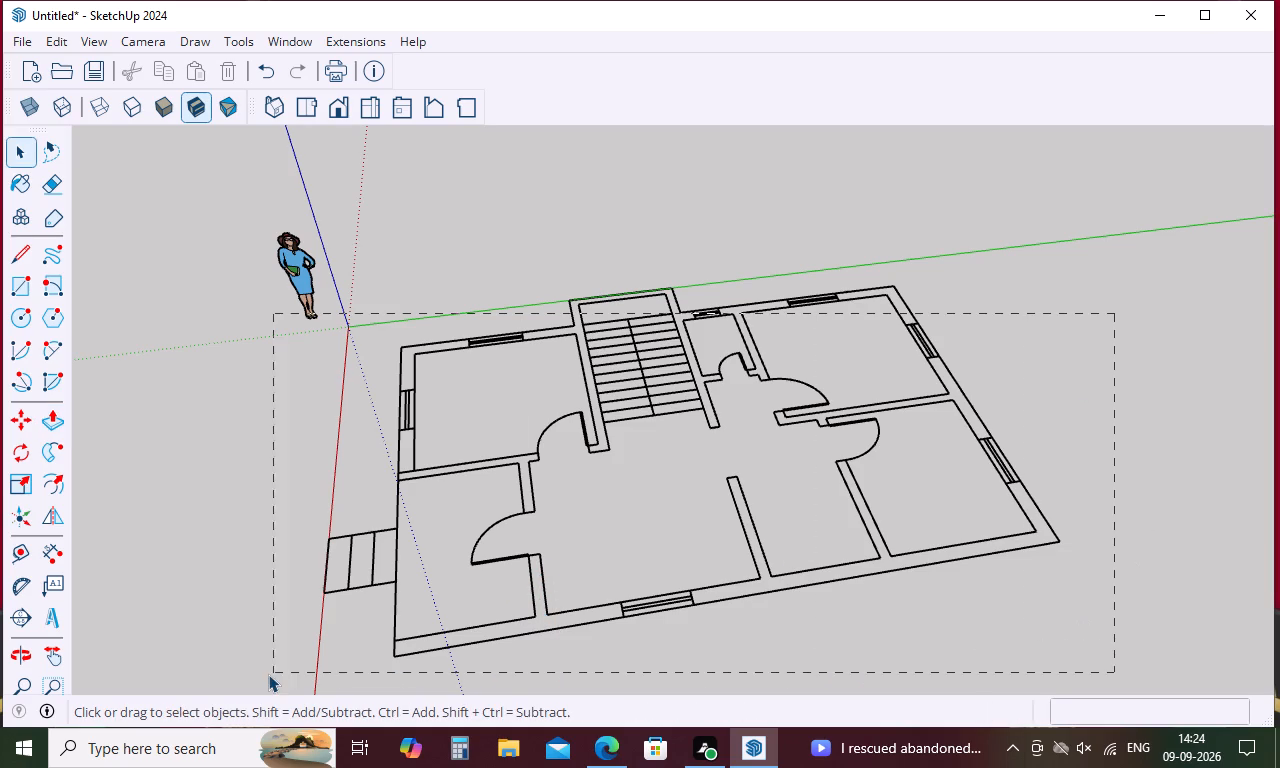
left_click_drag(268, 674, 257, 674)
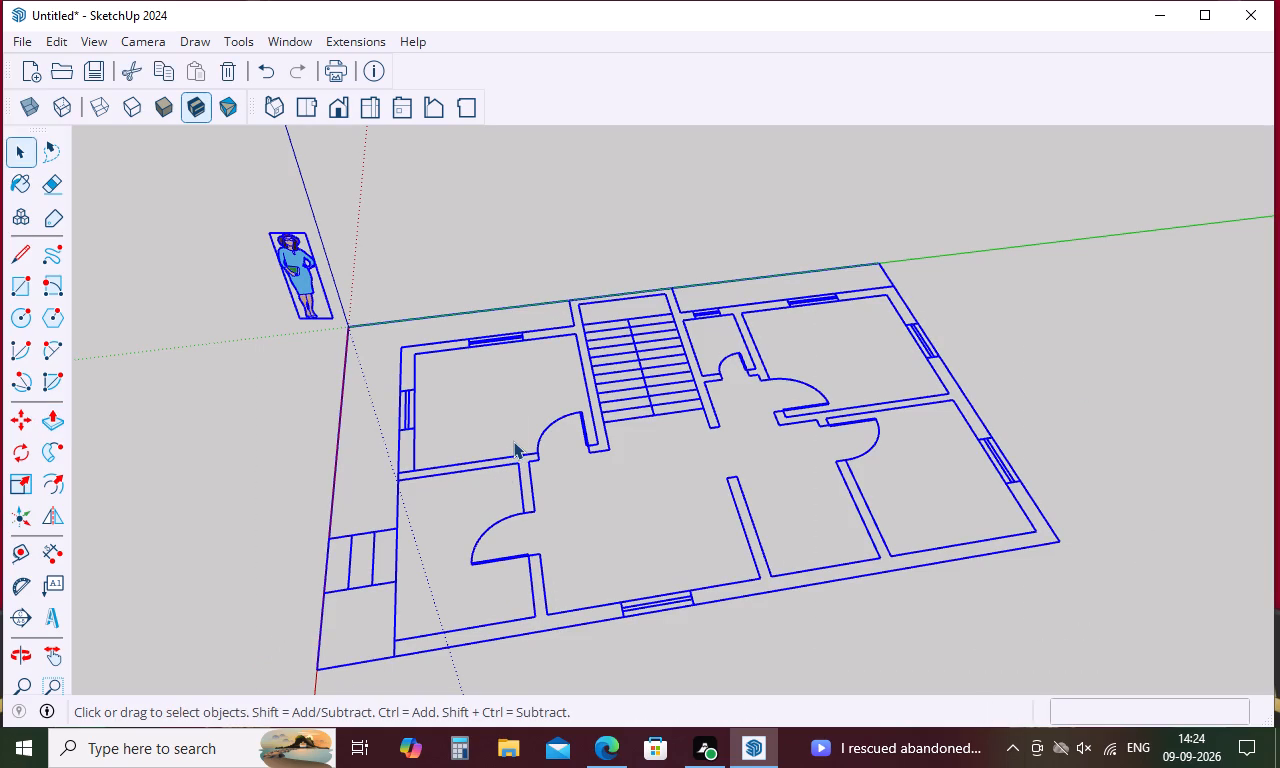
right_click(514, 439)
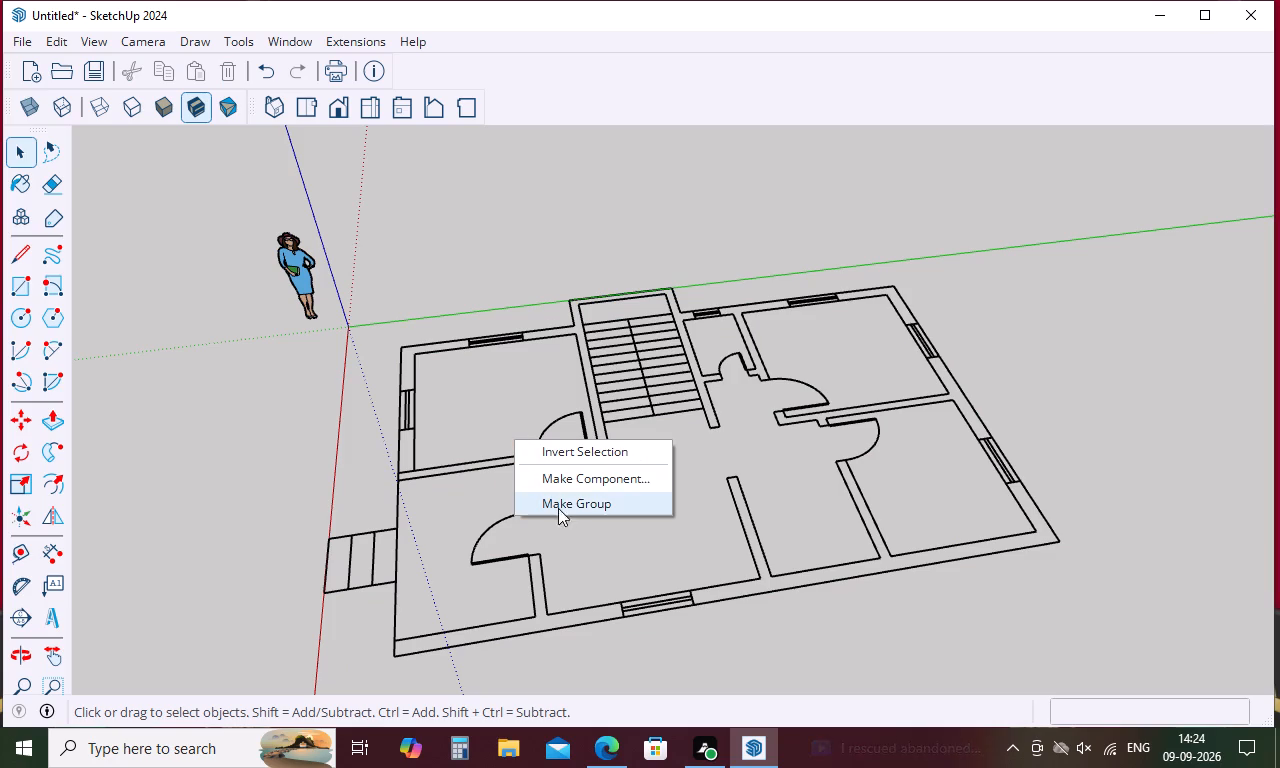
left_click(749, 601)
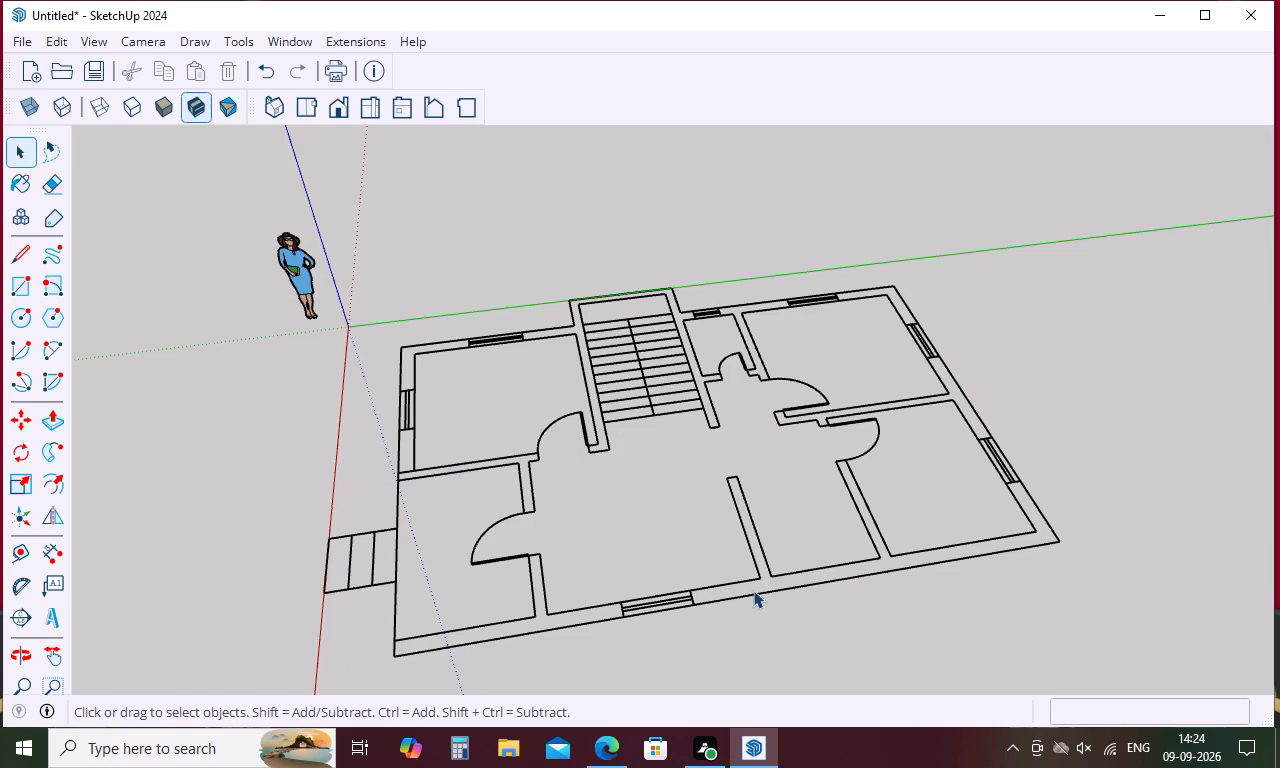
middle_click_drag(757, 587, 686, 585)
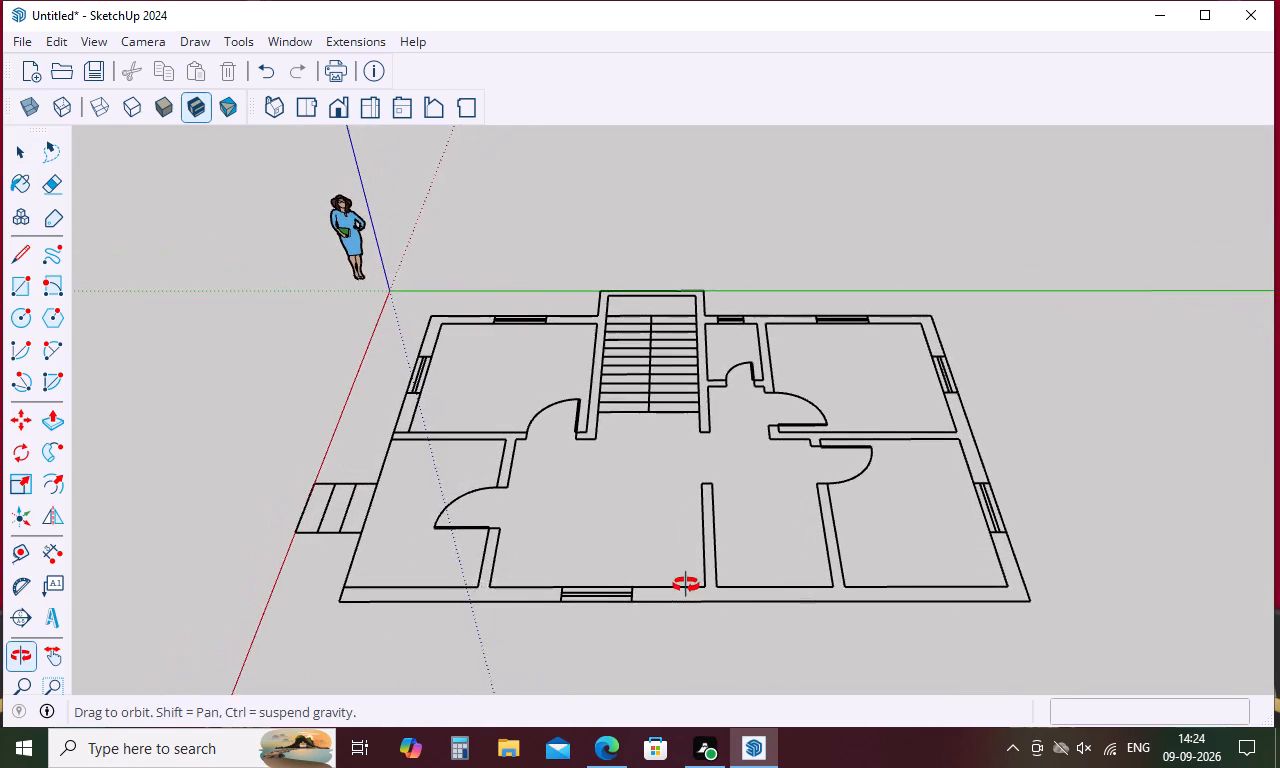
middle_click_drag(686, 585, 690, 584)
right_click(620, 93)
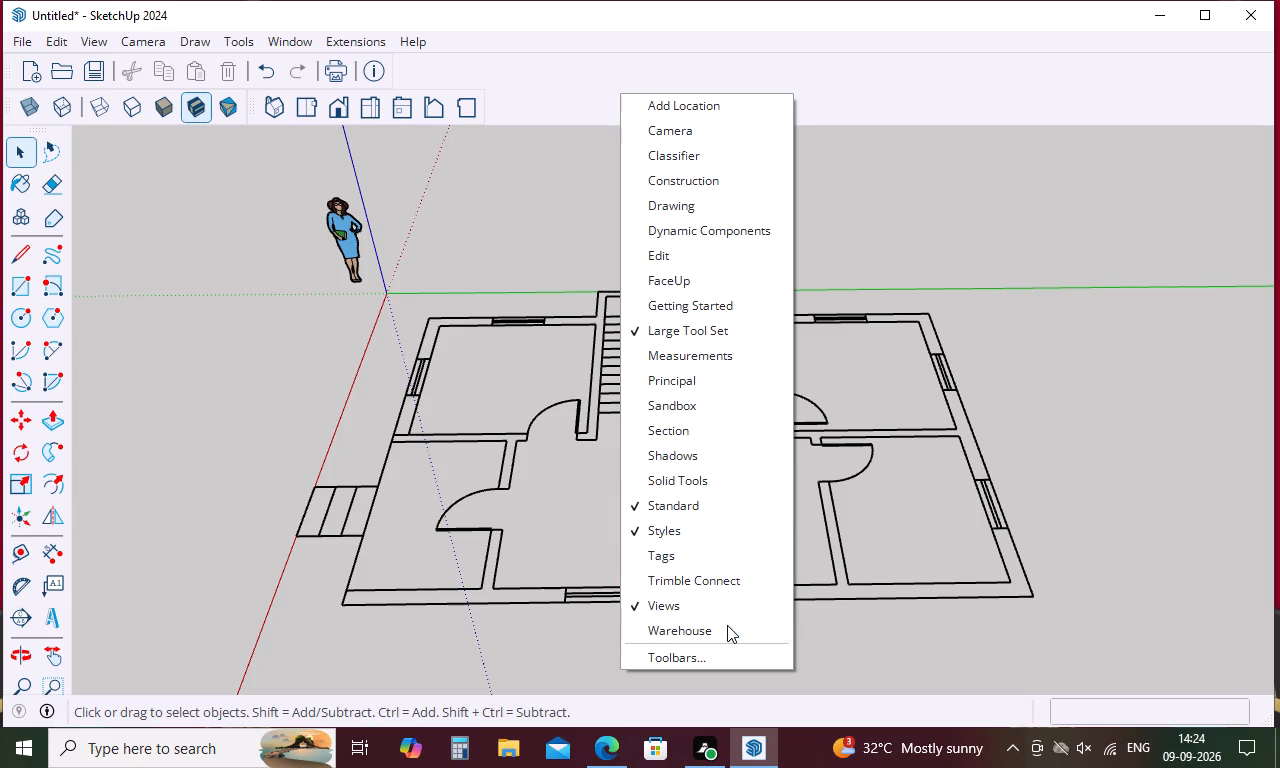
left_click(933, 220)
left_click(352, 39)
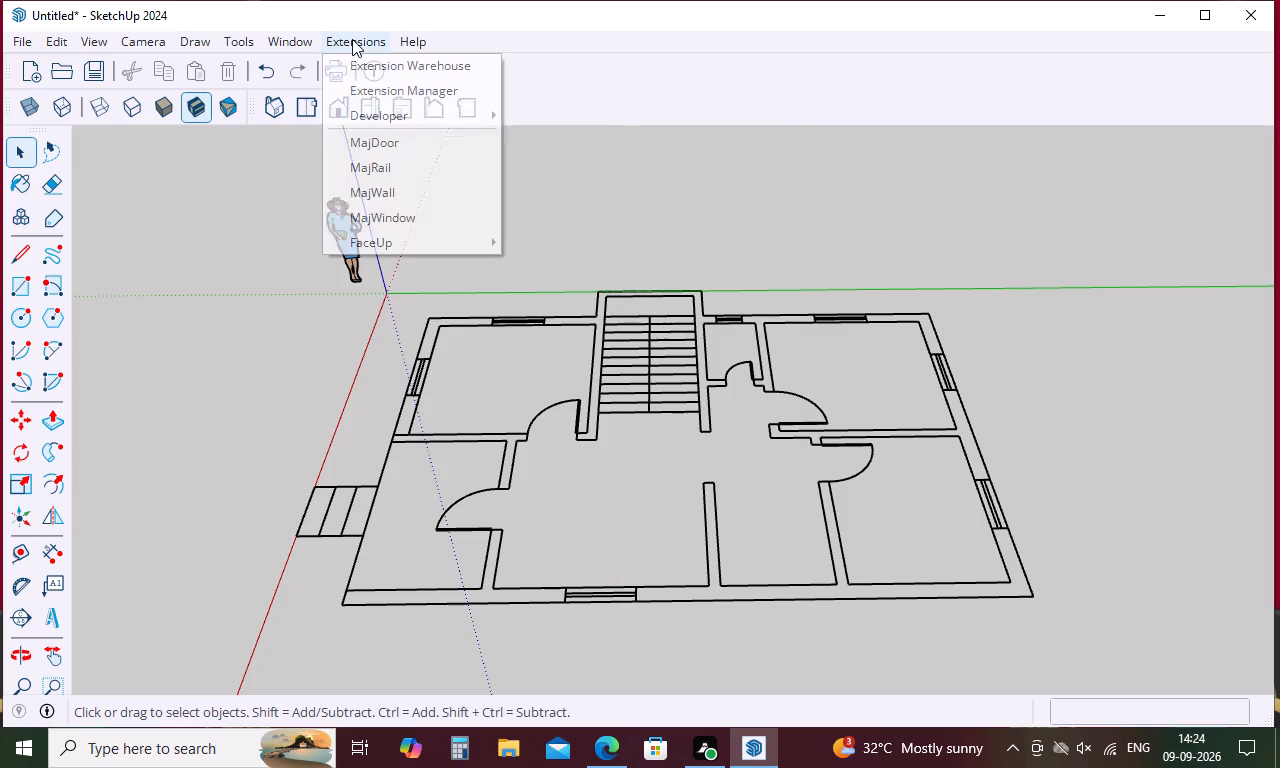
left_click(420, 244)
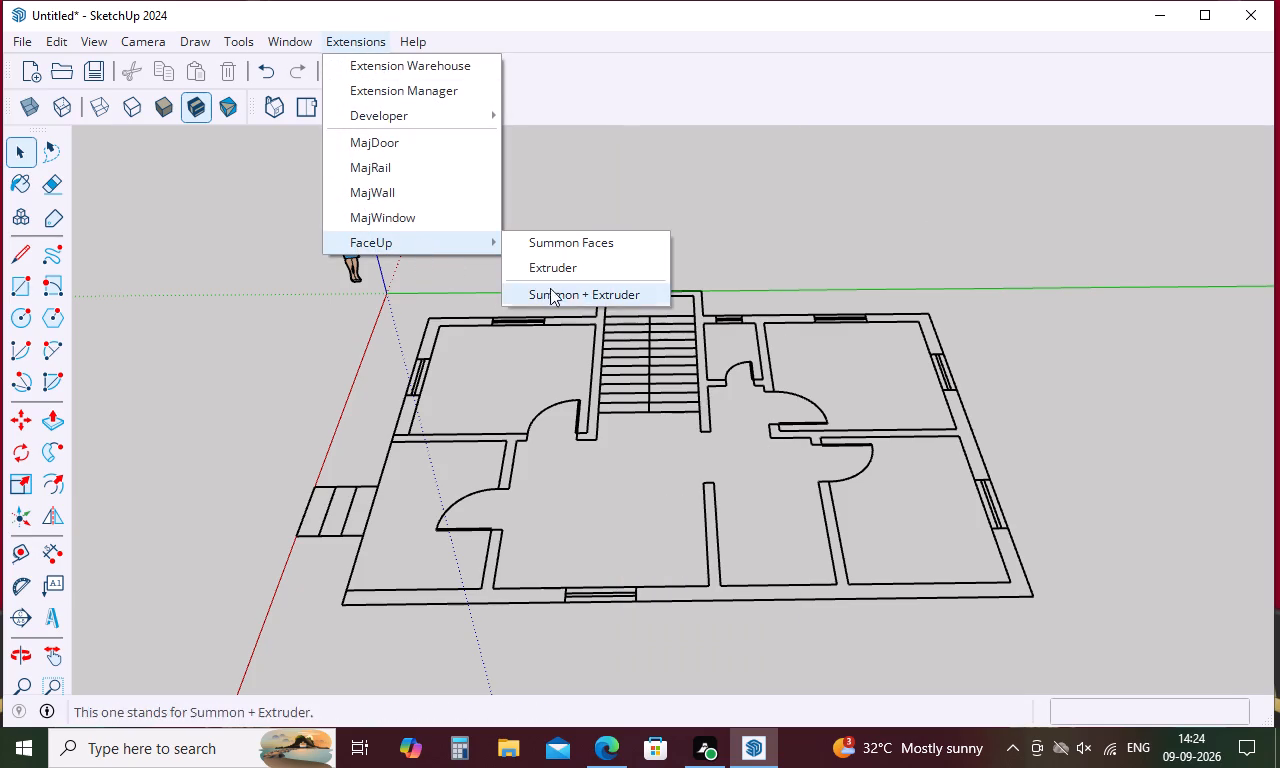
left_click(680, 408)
Open the imported ROSHINI2 plan for editing, select all its linework and generate faces with FaceUp's Summon Faces.
left_click_drag(1110, 244, 1099, 628)
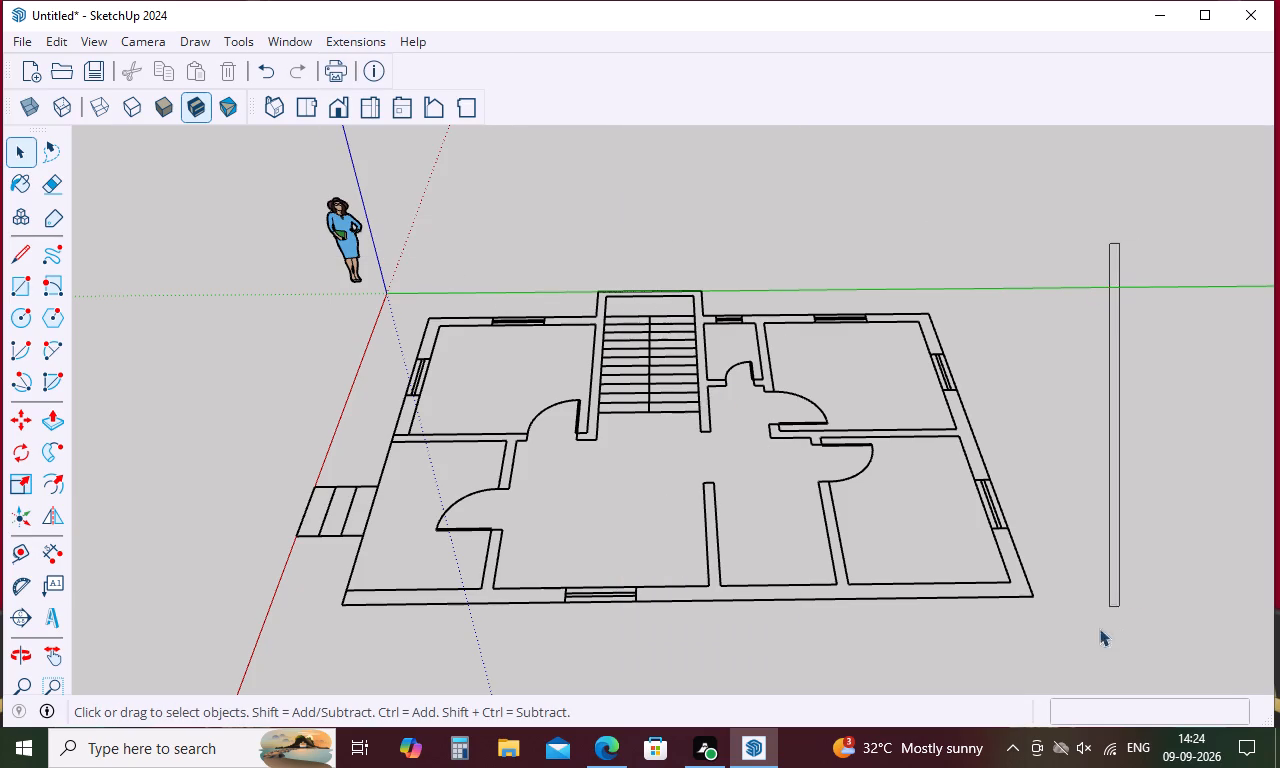
left_click_drag(1099, 628, 224, 643)
left_click(332, 589)
double_click(335, 595)
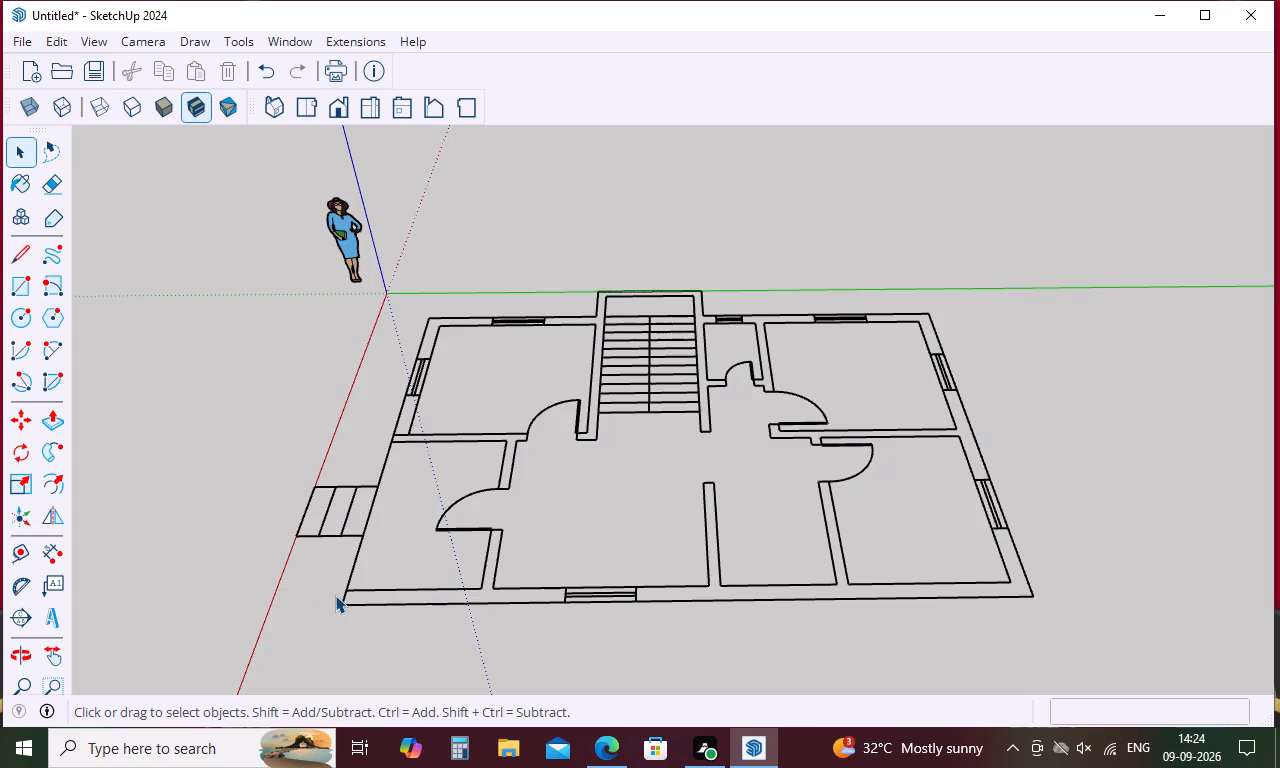
double_click(344, 595)
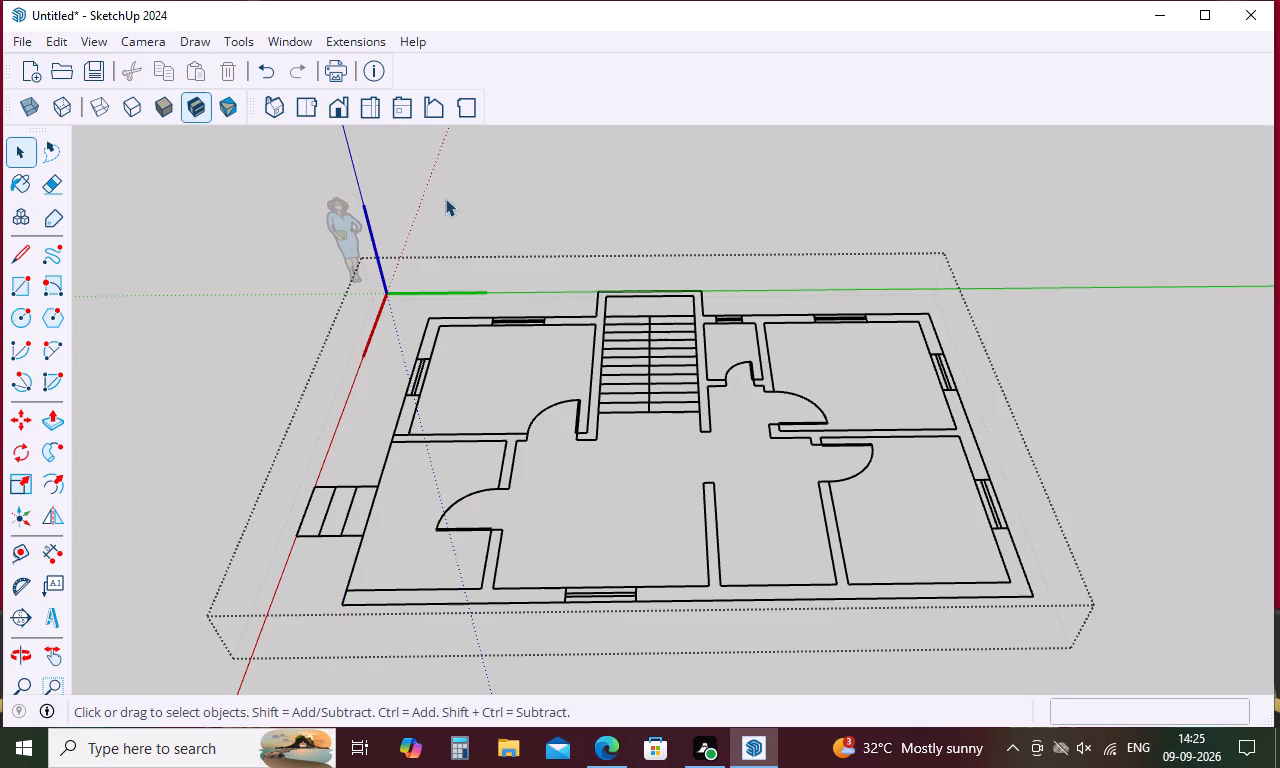
left_click_drag(1127, 245, 146, 713)
scroll(403, 325, "down", 4)
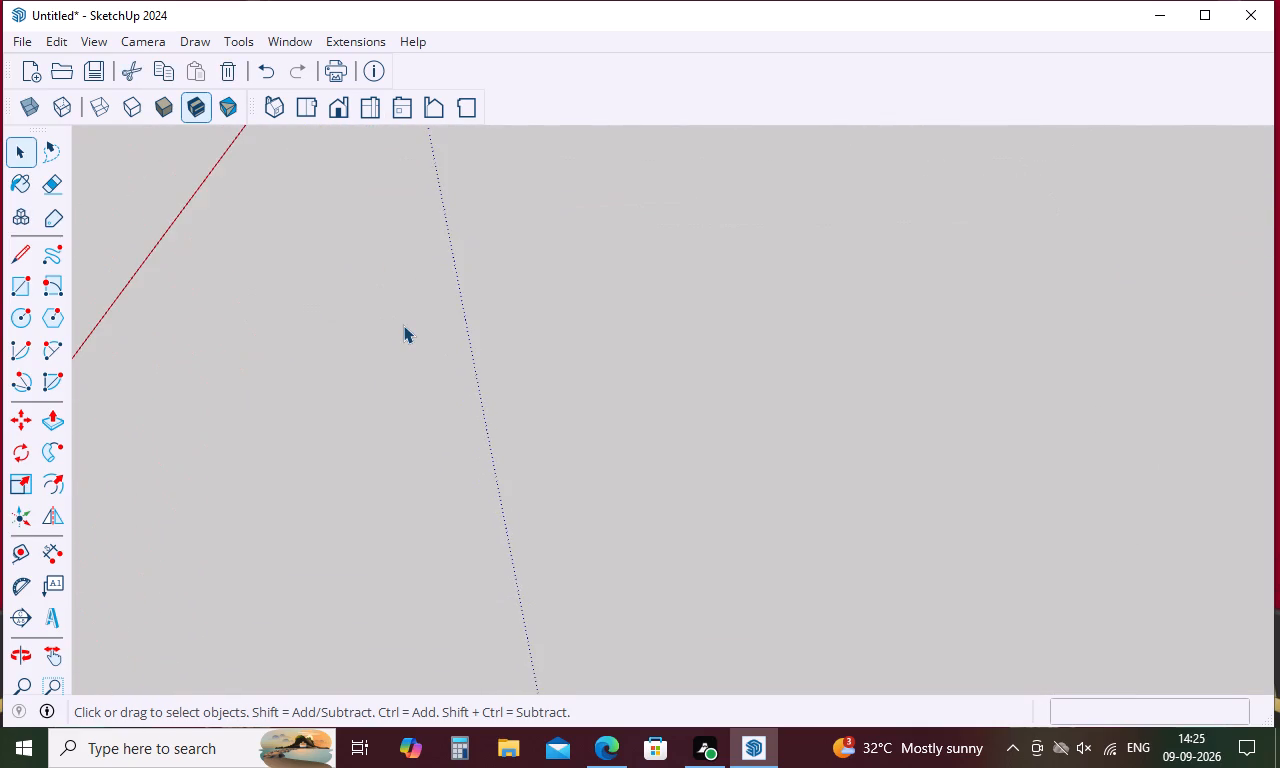
scroll(403, 325, "down", 17)
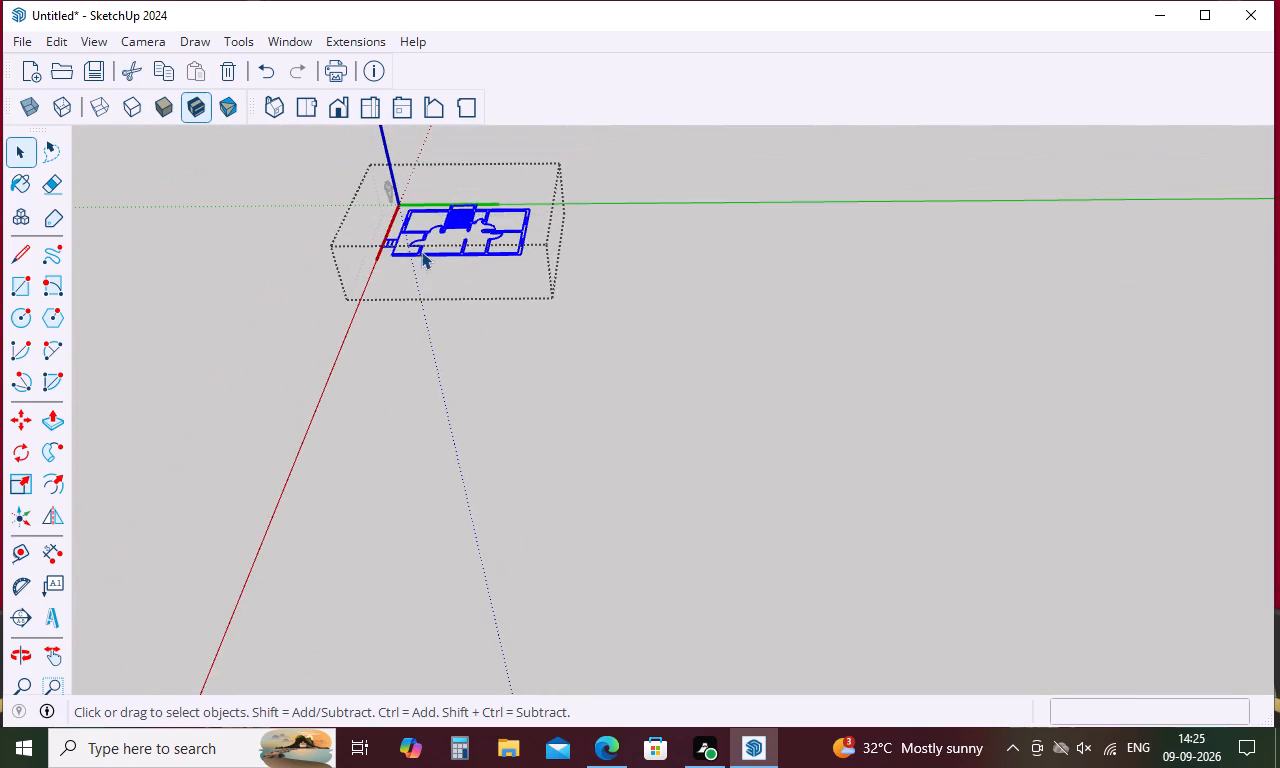
scroll(415, 184, "up", 13)
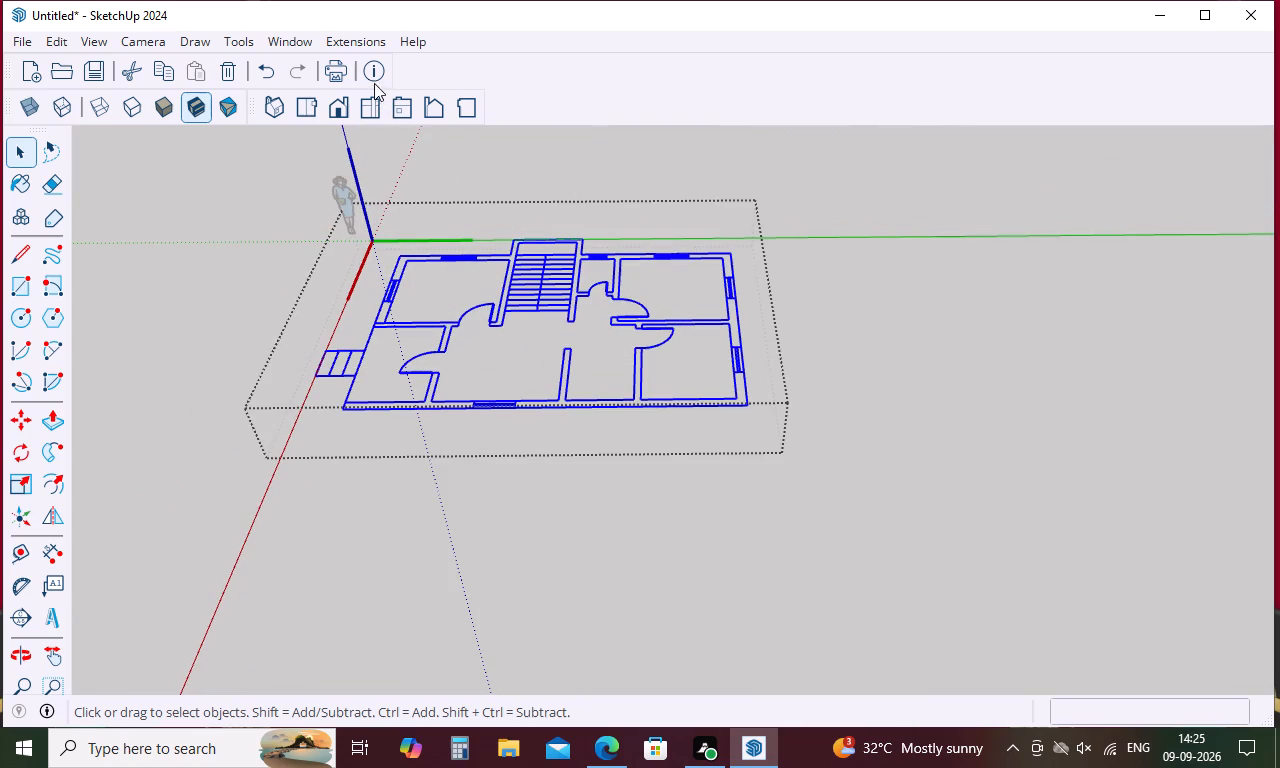
left_click(366, 38)
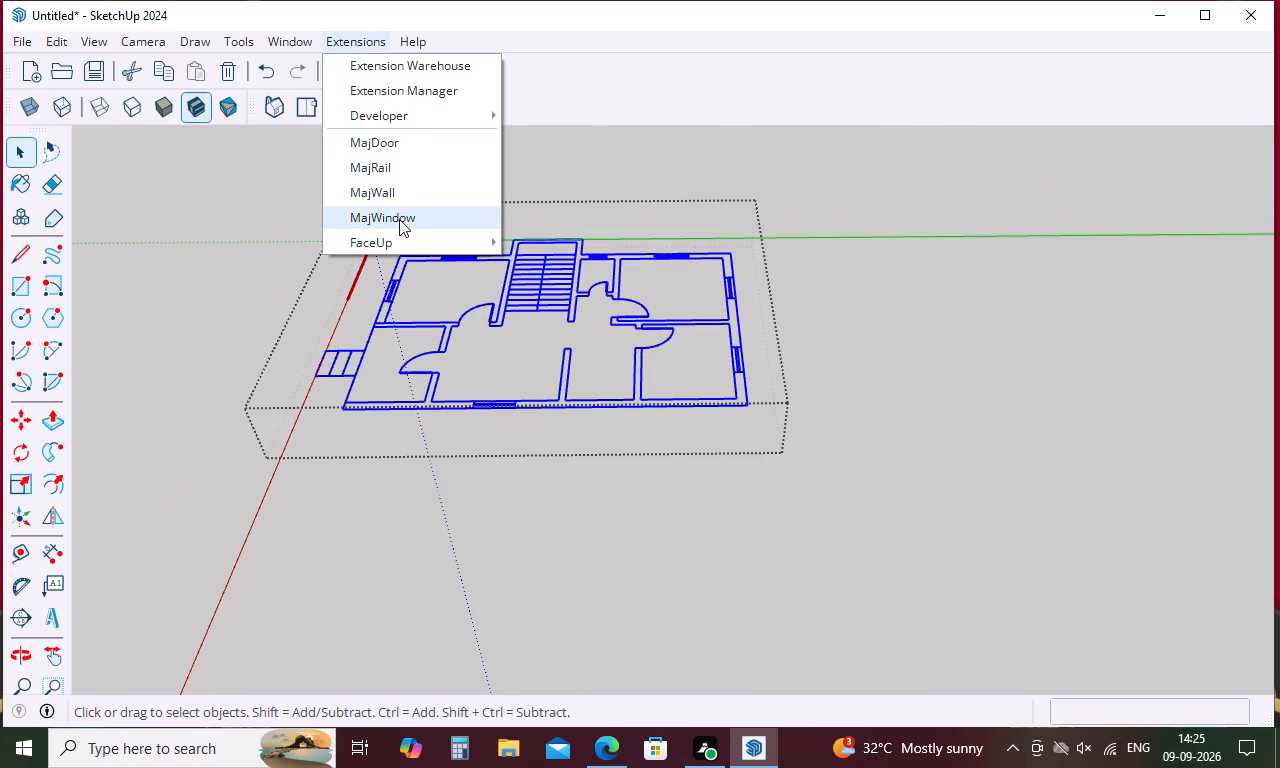
left_click(383, 244)
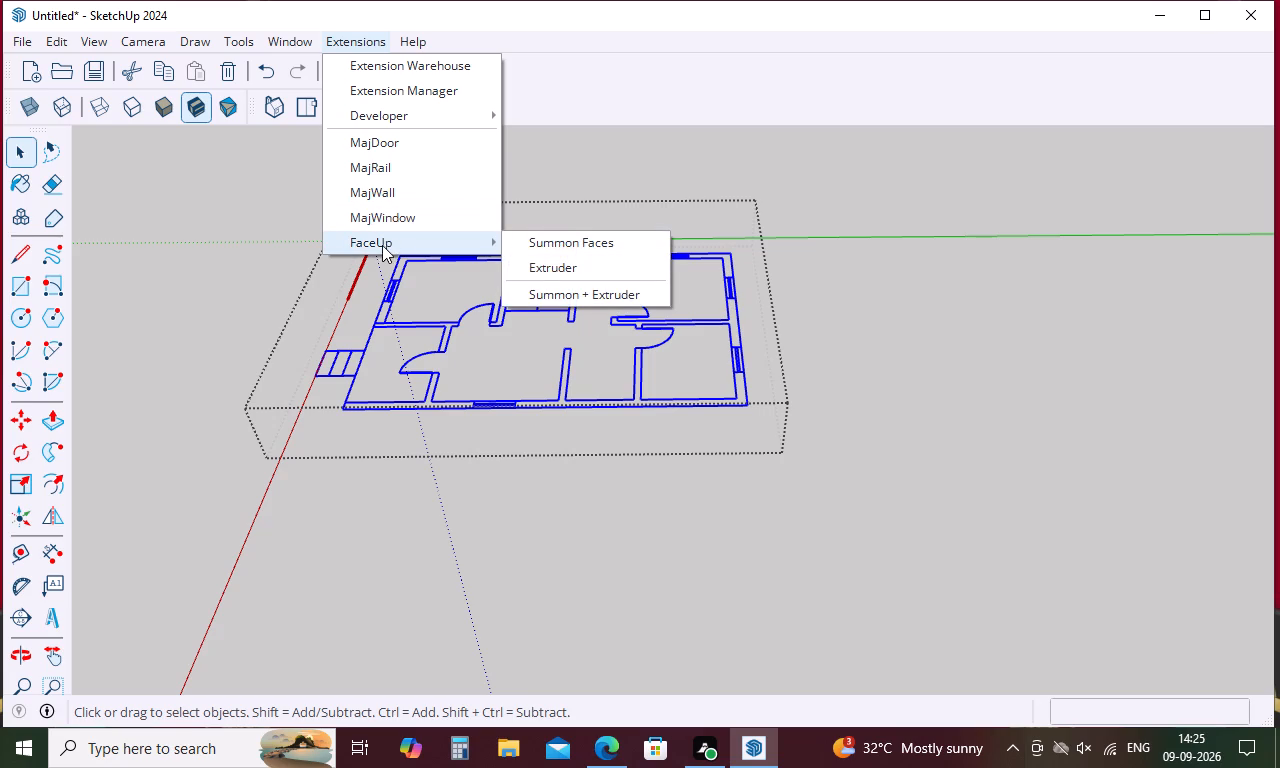
left_click(581, 247)
left_click(874, 404)
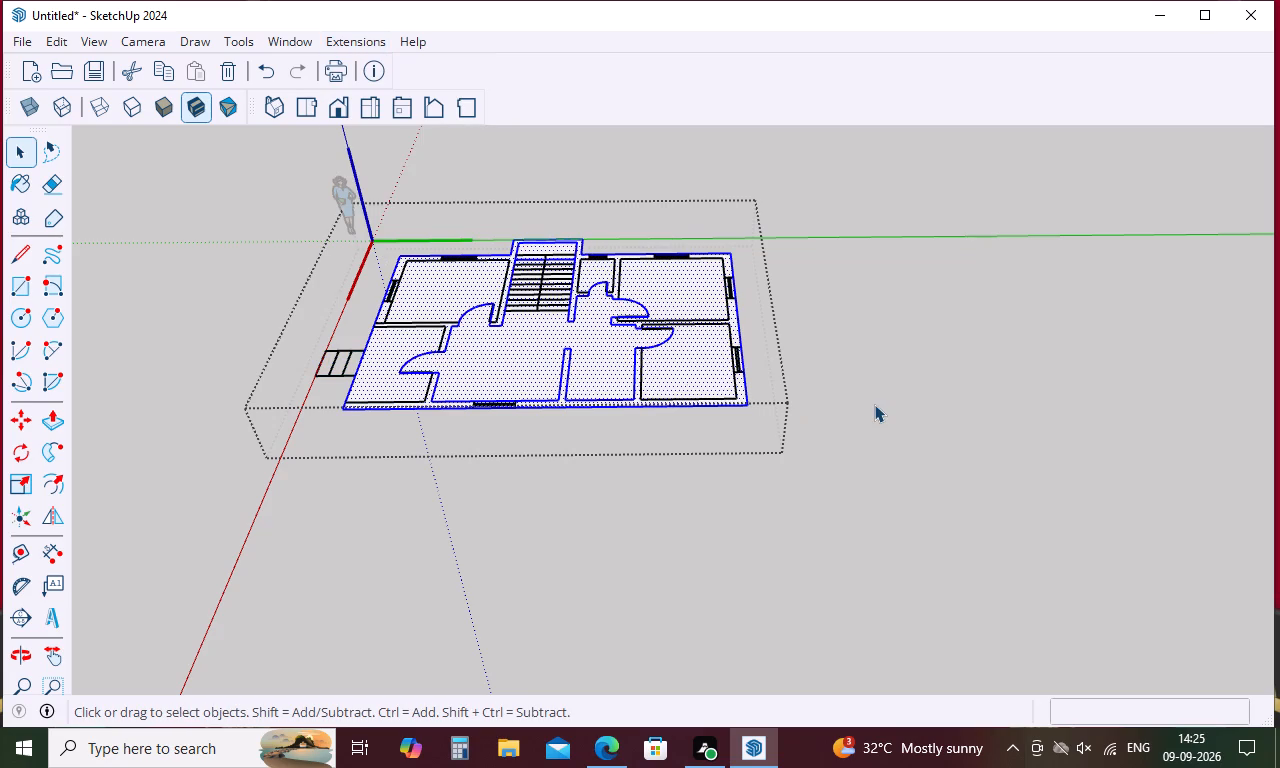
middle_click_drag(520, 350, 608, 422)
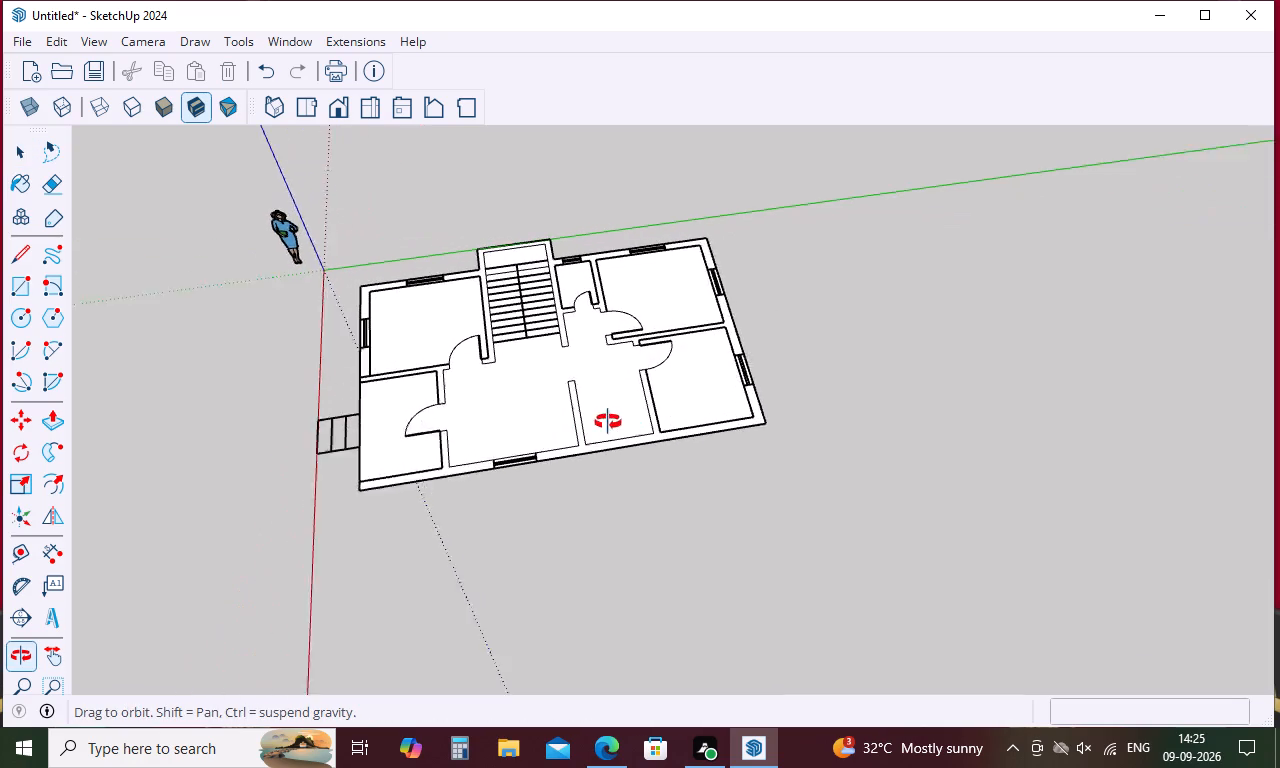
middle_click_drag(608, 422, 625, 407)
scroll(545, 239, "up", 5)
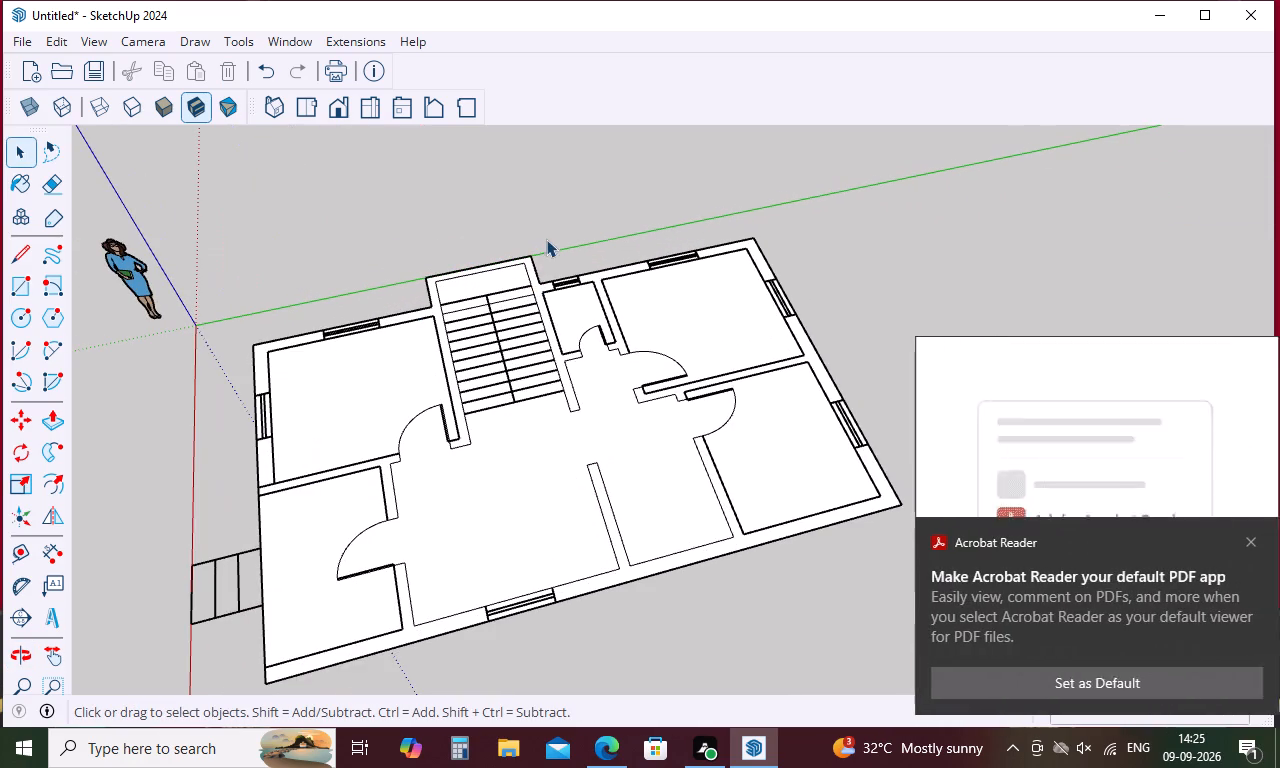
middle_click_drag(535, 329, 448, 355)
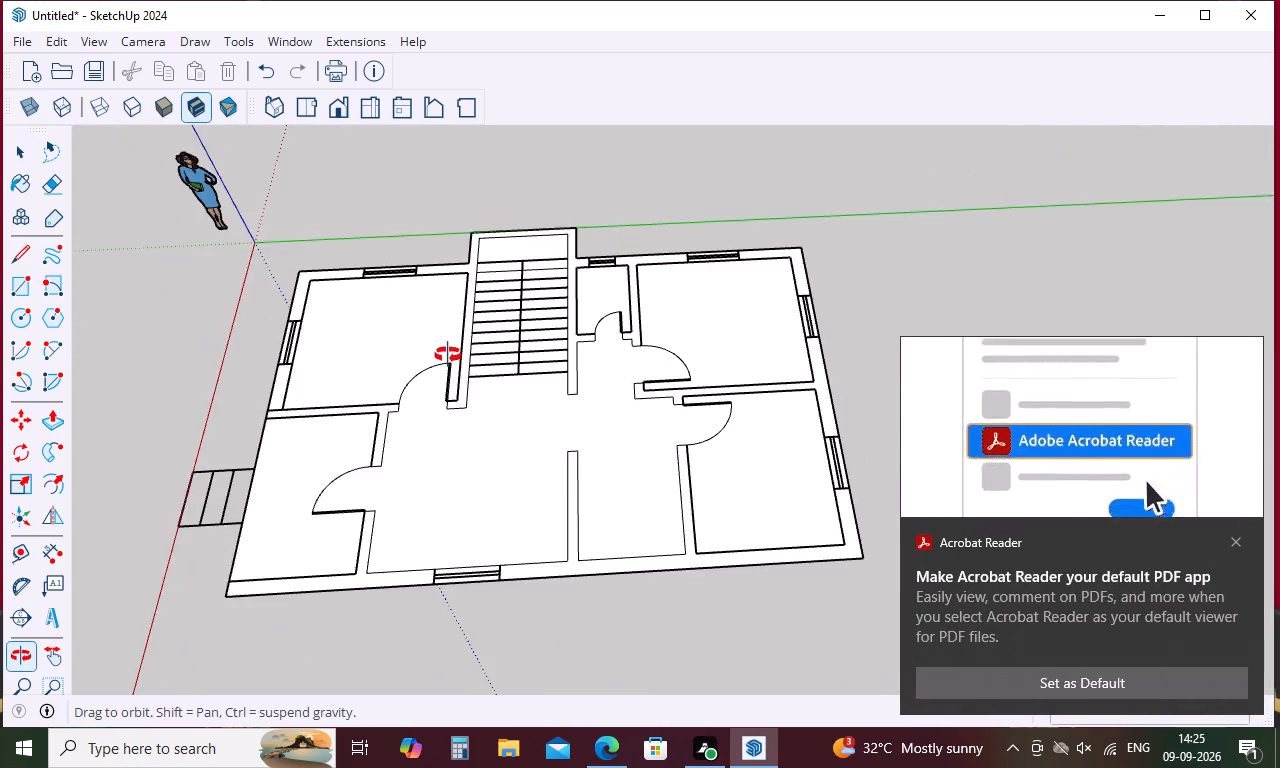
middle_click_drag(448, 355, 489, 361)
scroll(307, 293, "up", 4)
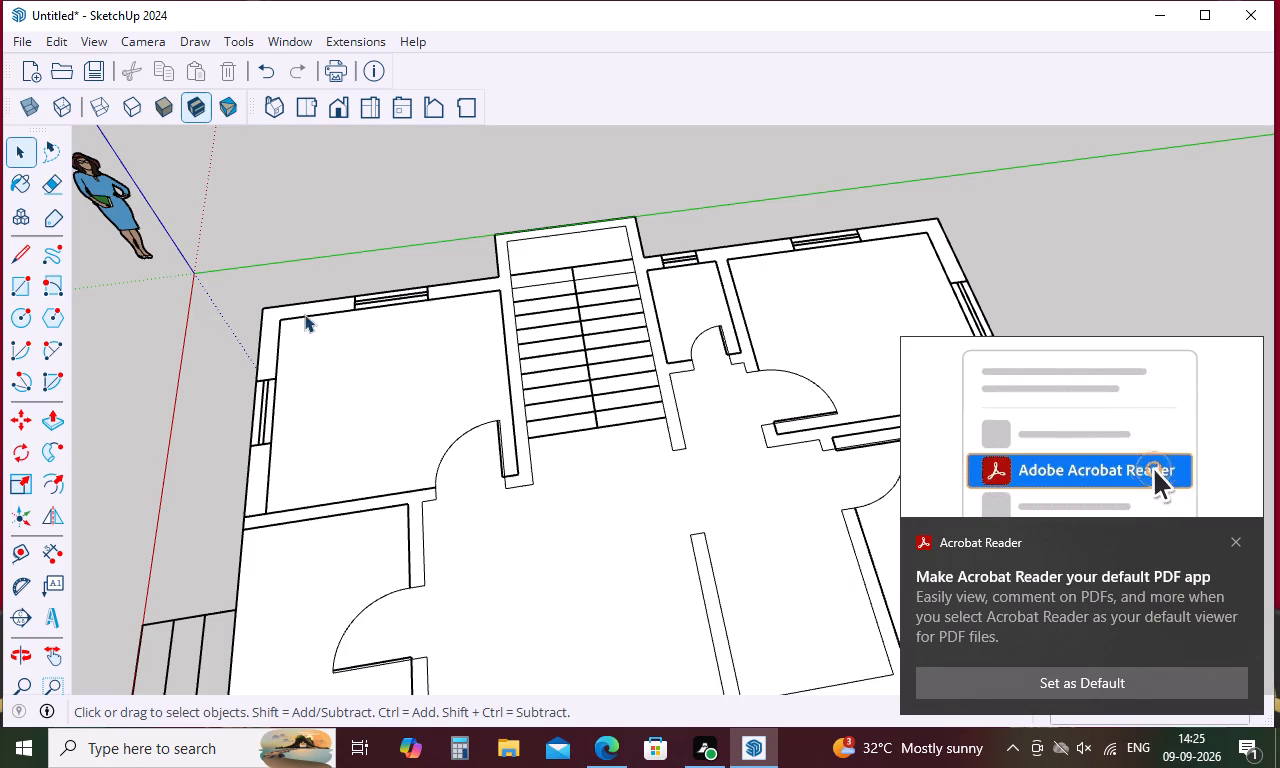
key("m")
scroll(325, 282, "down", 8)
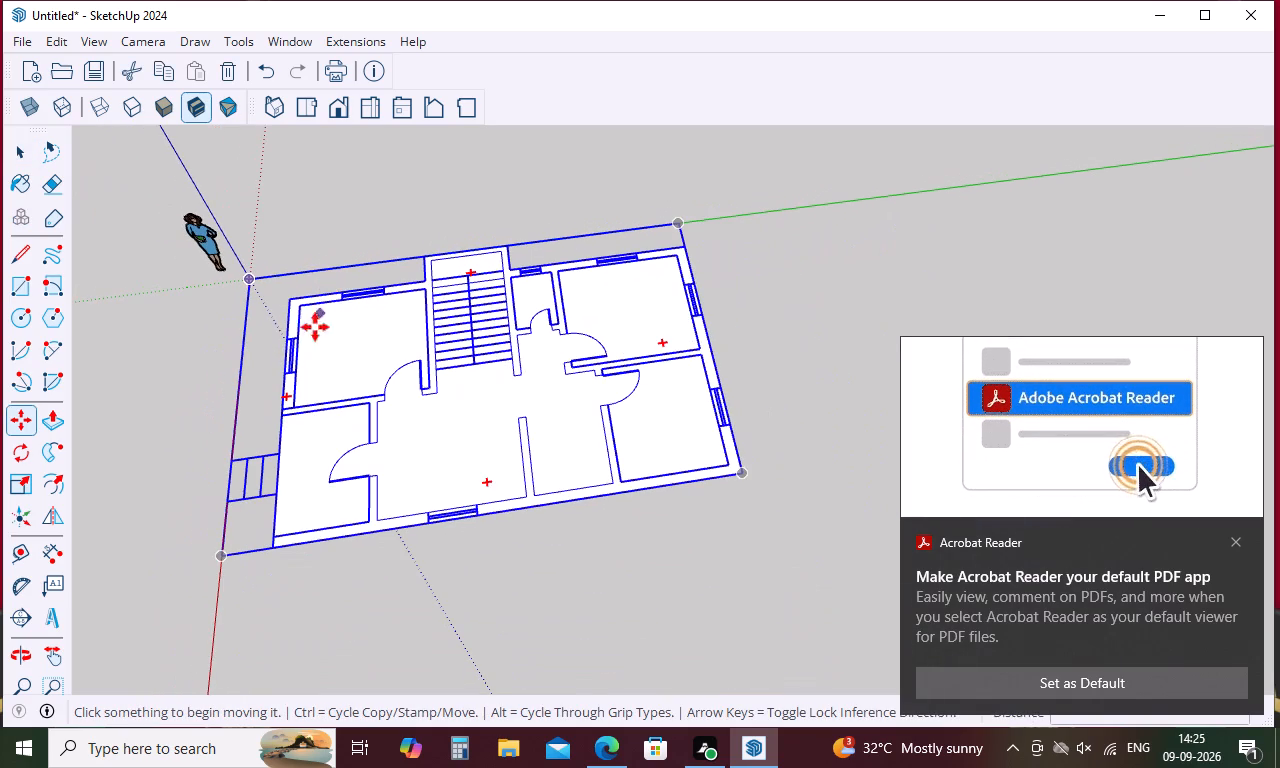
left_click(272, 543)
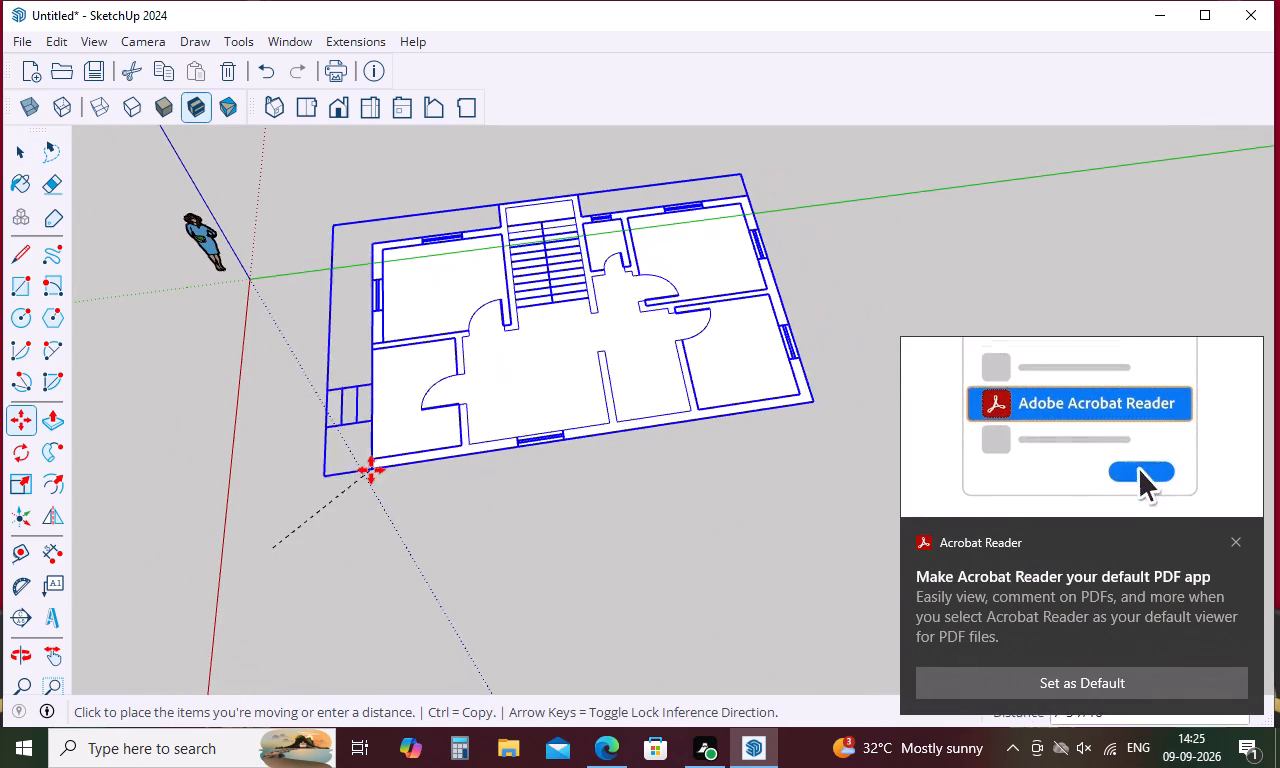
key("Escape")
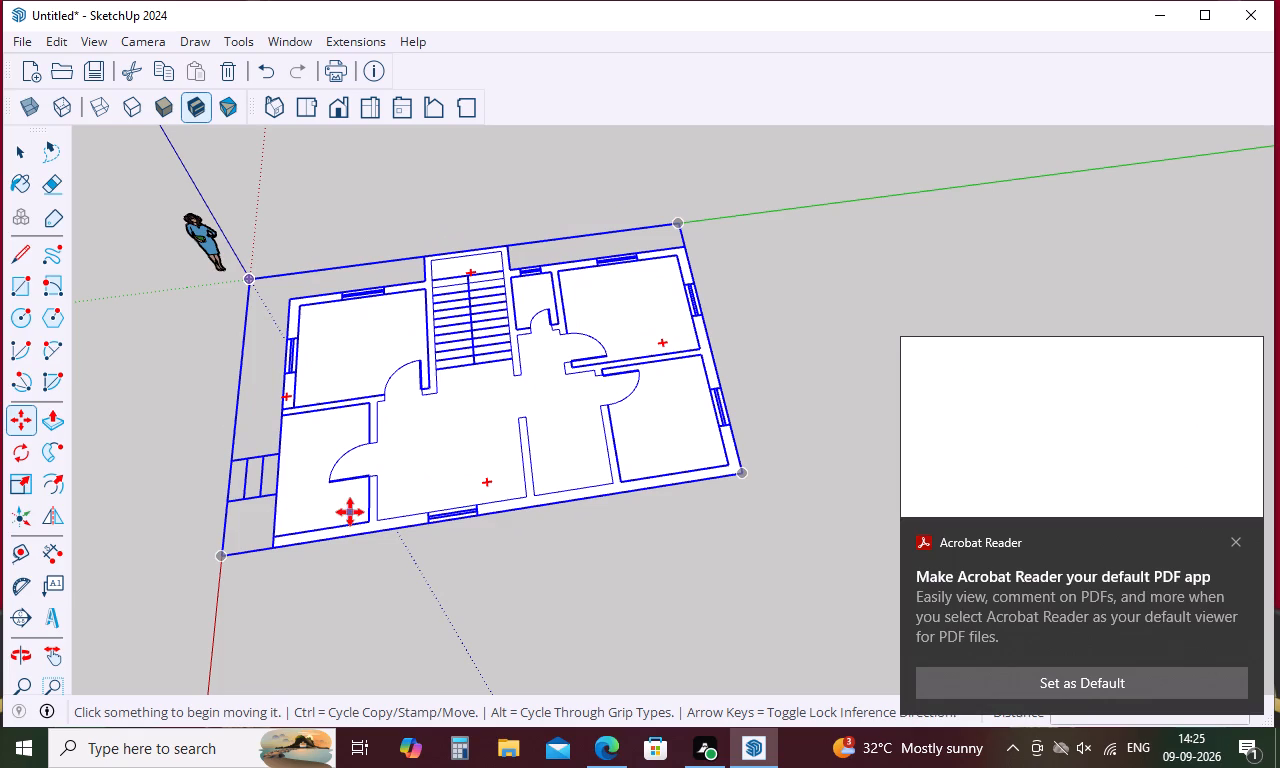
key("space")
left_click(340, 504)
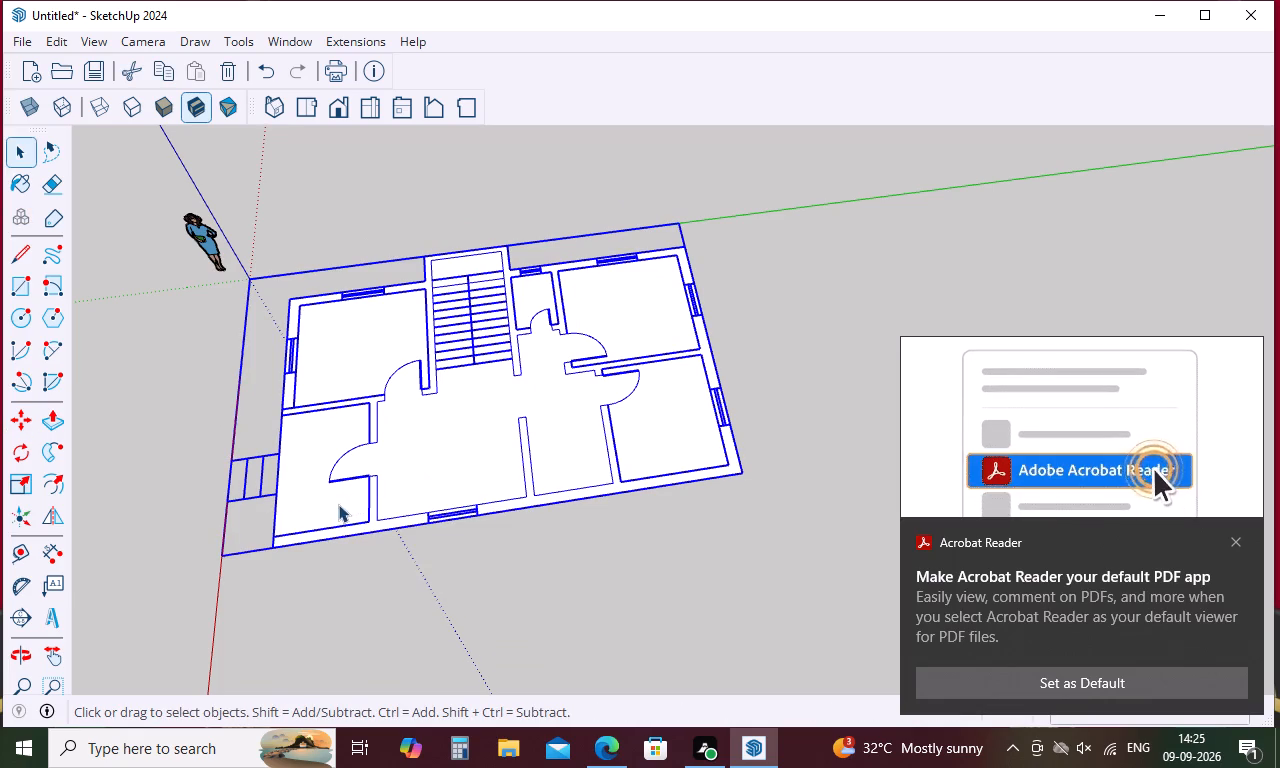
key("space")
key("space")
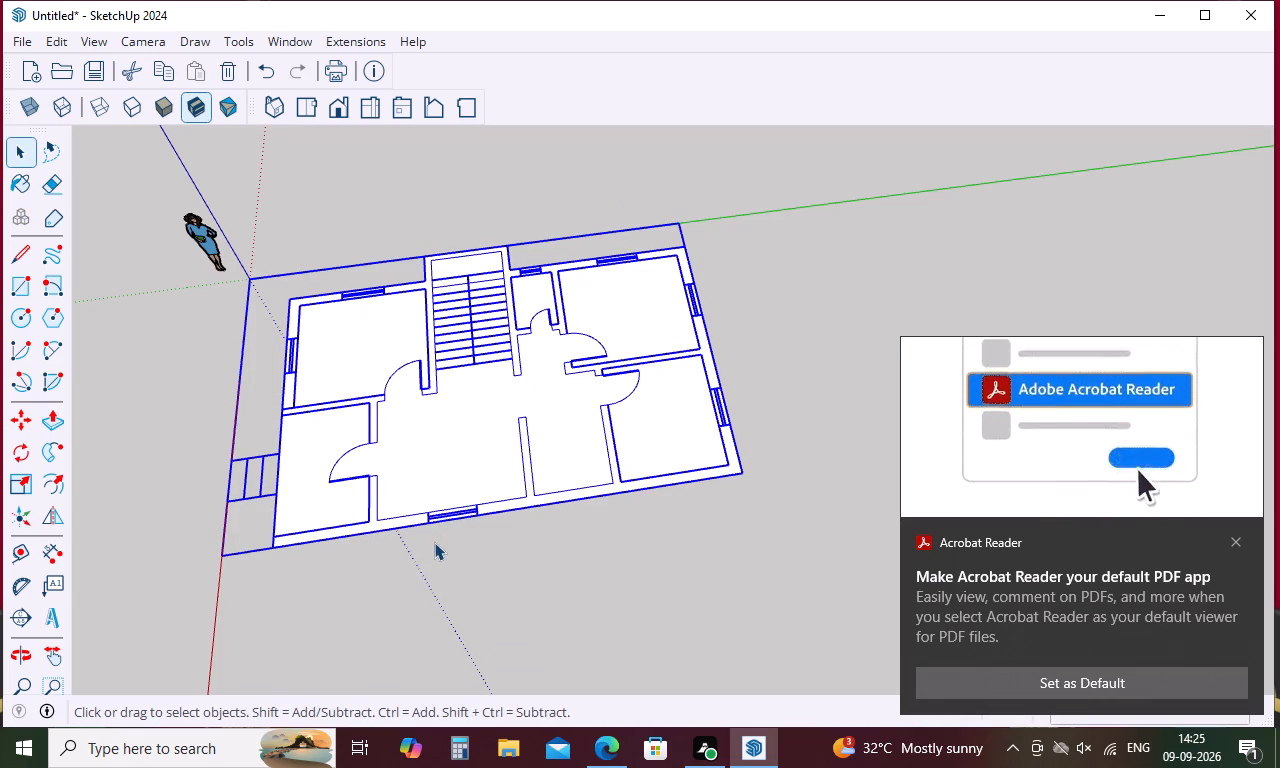
Reopen the floor plan group and pick its room and hall faces to check which areas the generated faces cover.
key("Escape")
left_click(493, 588)
double_click(487, 570)
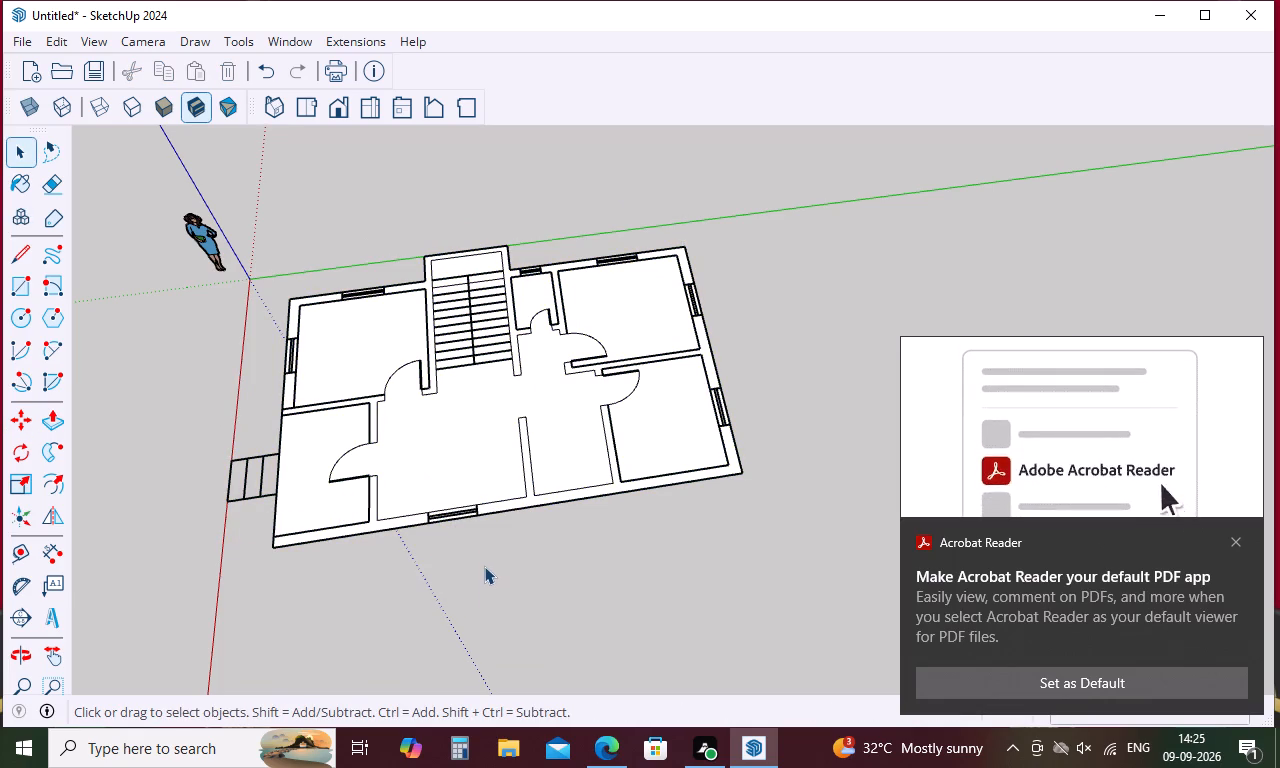
double_click(483, 527)
double_click(491, 495)
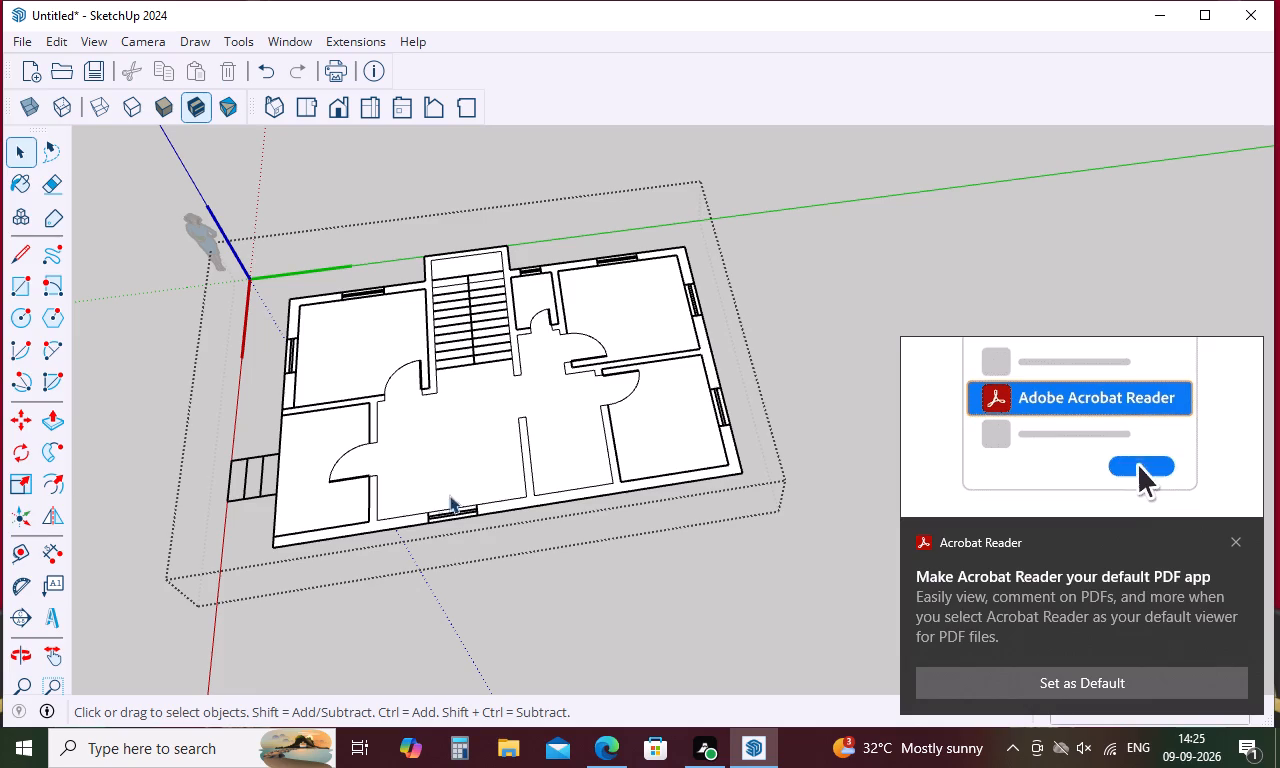
left_click(299, 475)
left_click(442, 478)
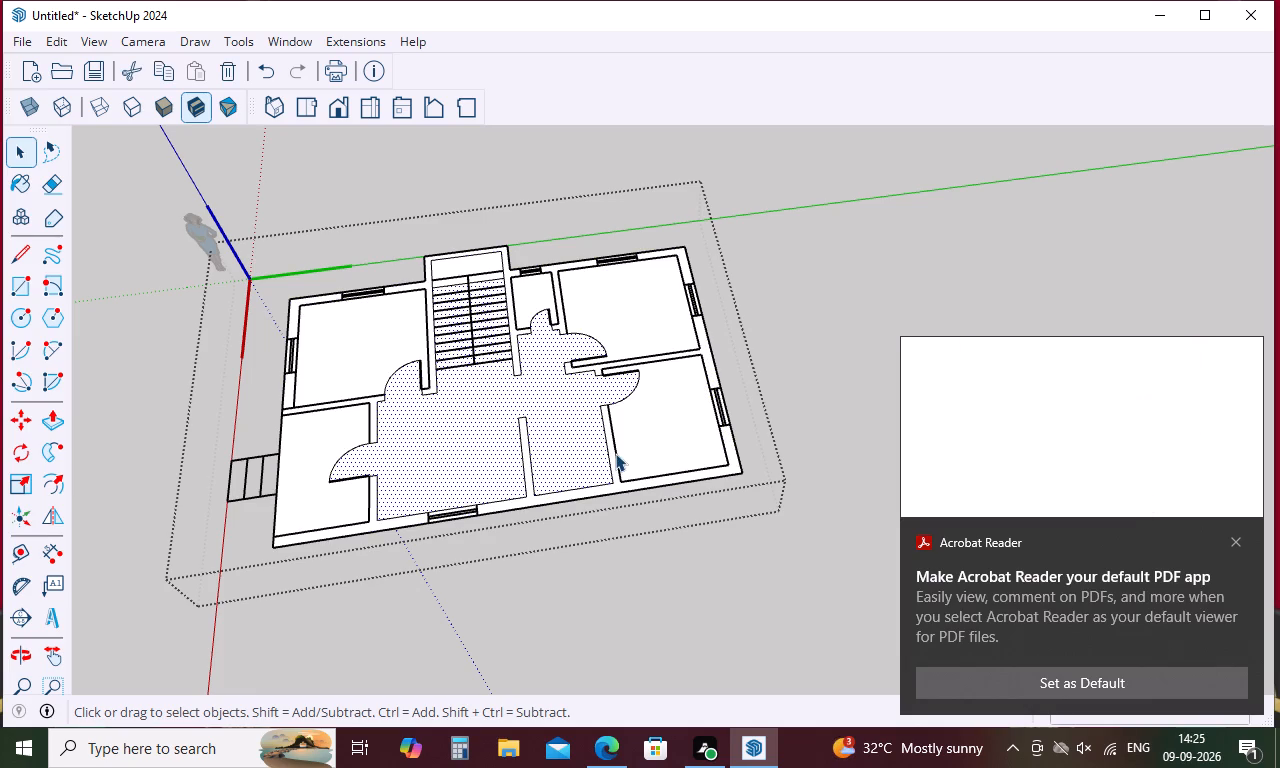
left_click(635, 435, "shift")
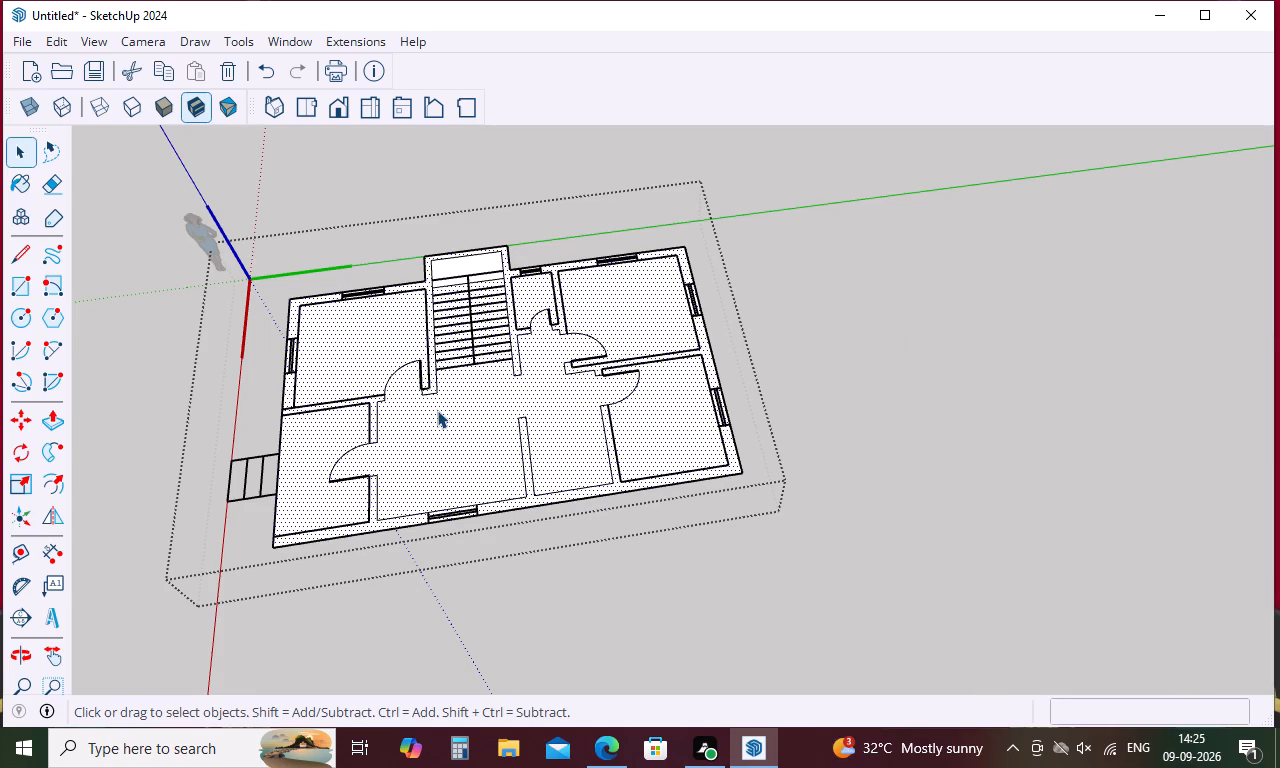
key("space")
left_click(772, 514)
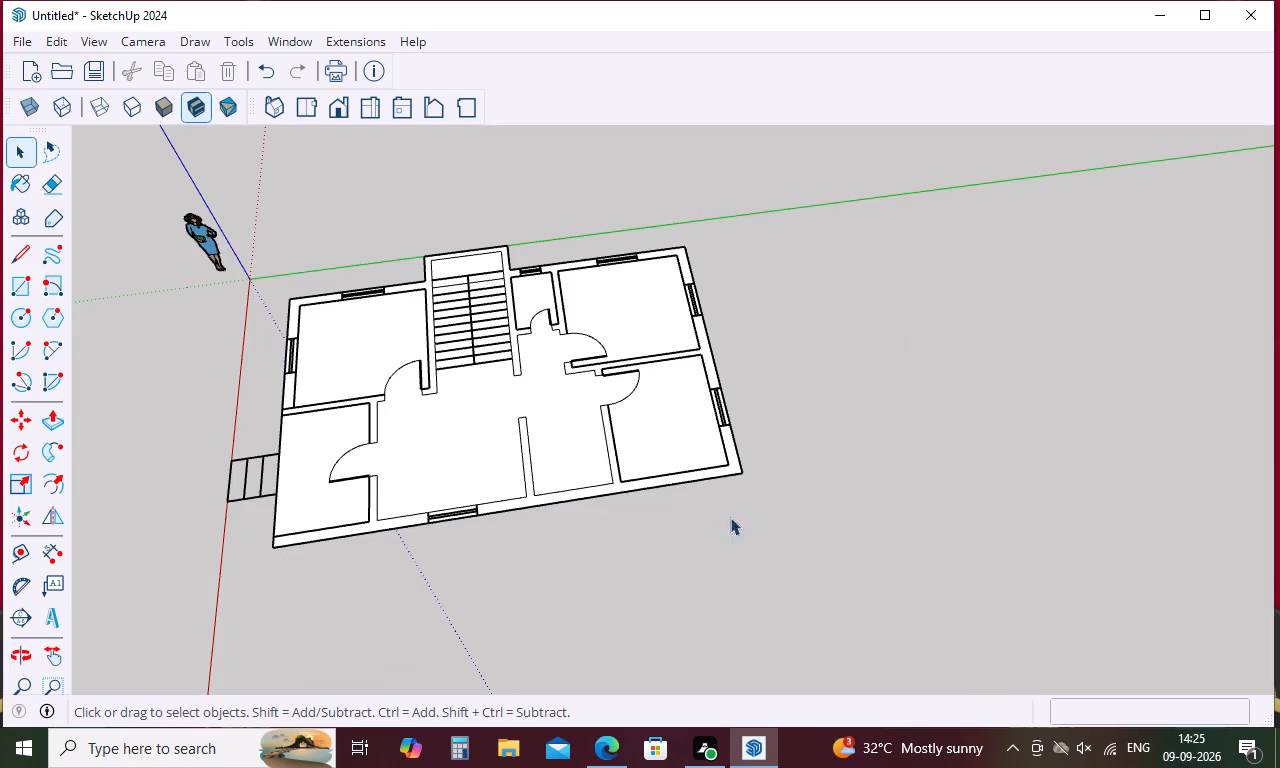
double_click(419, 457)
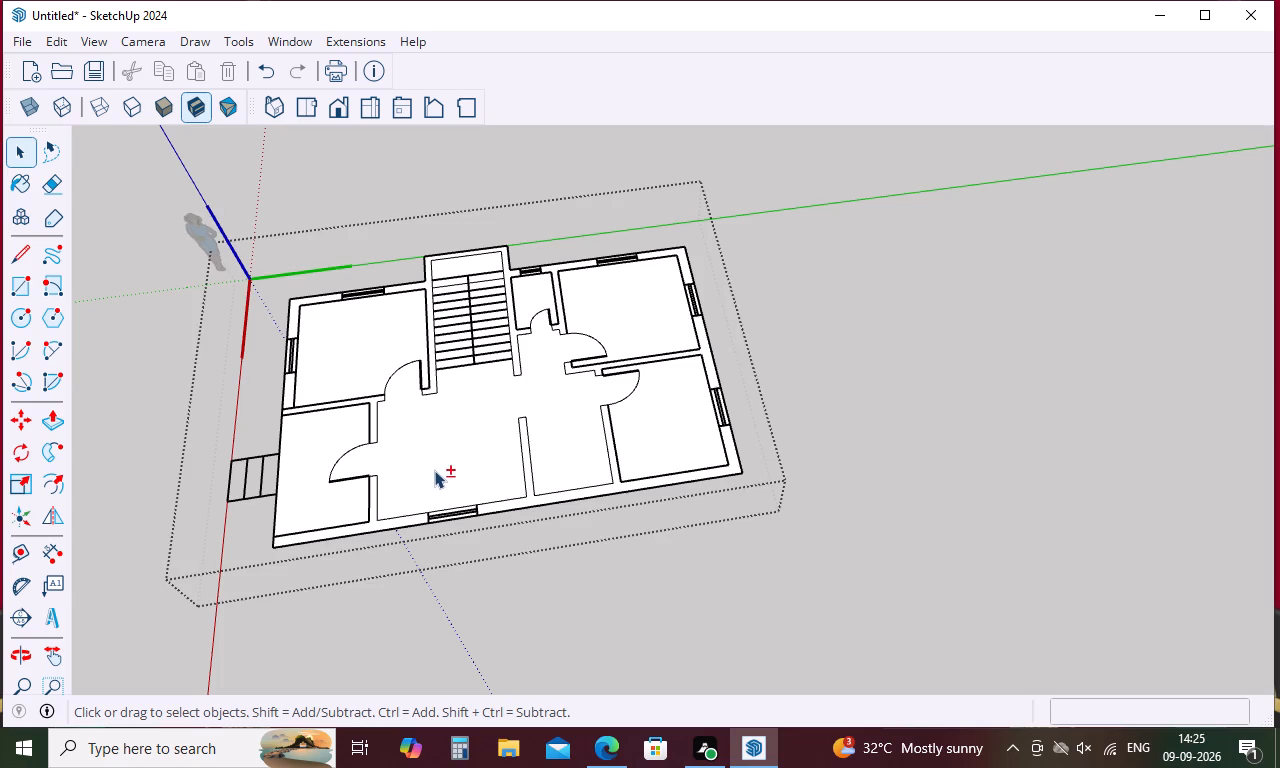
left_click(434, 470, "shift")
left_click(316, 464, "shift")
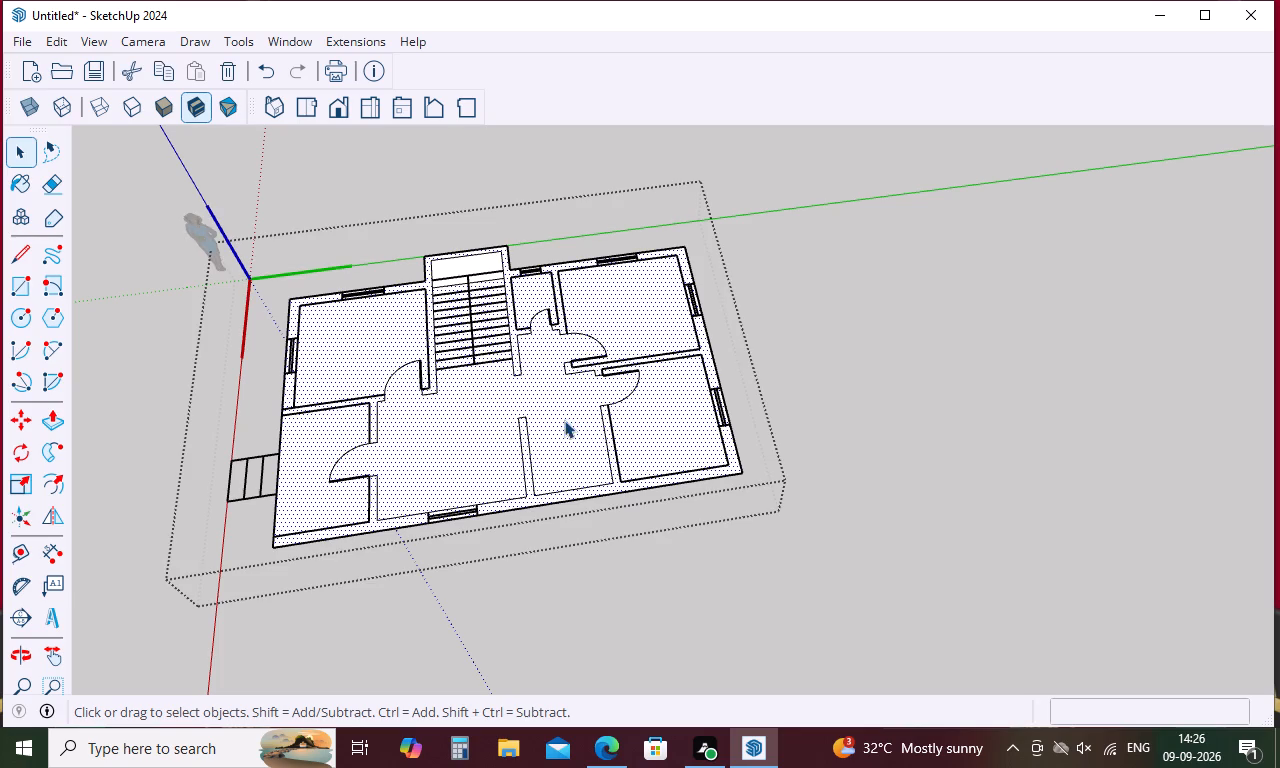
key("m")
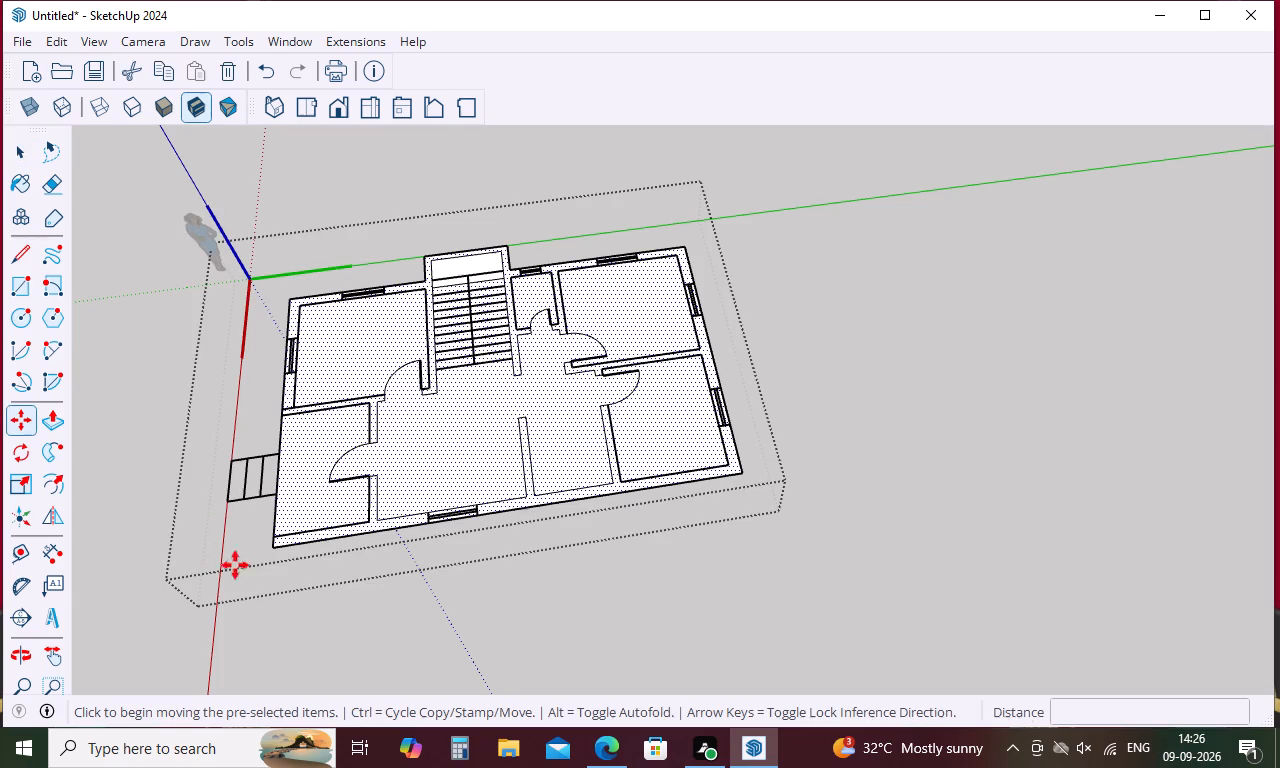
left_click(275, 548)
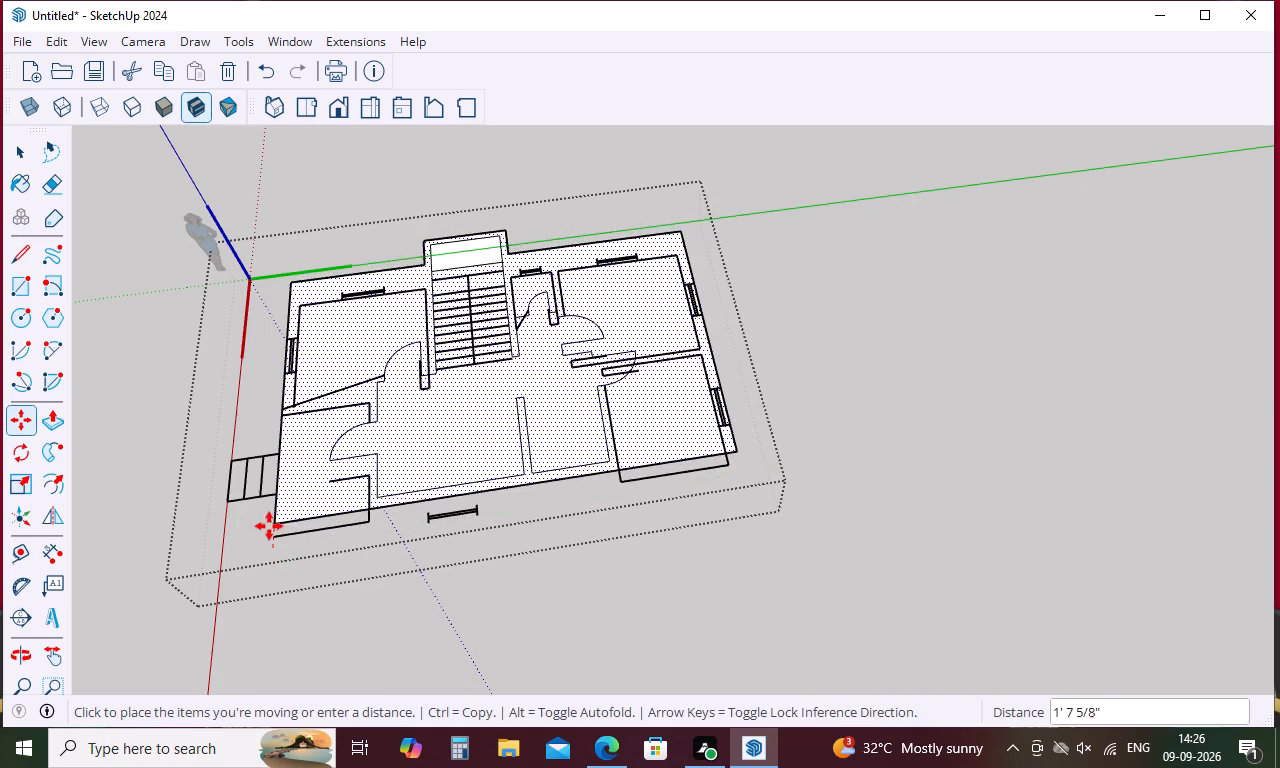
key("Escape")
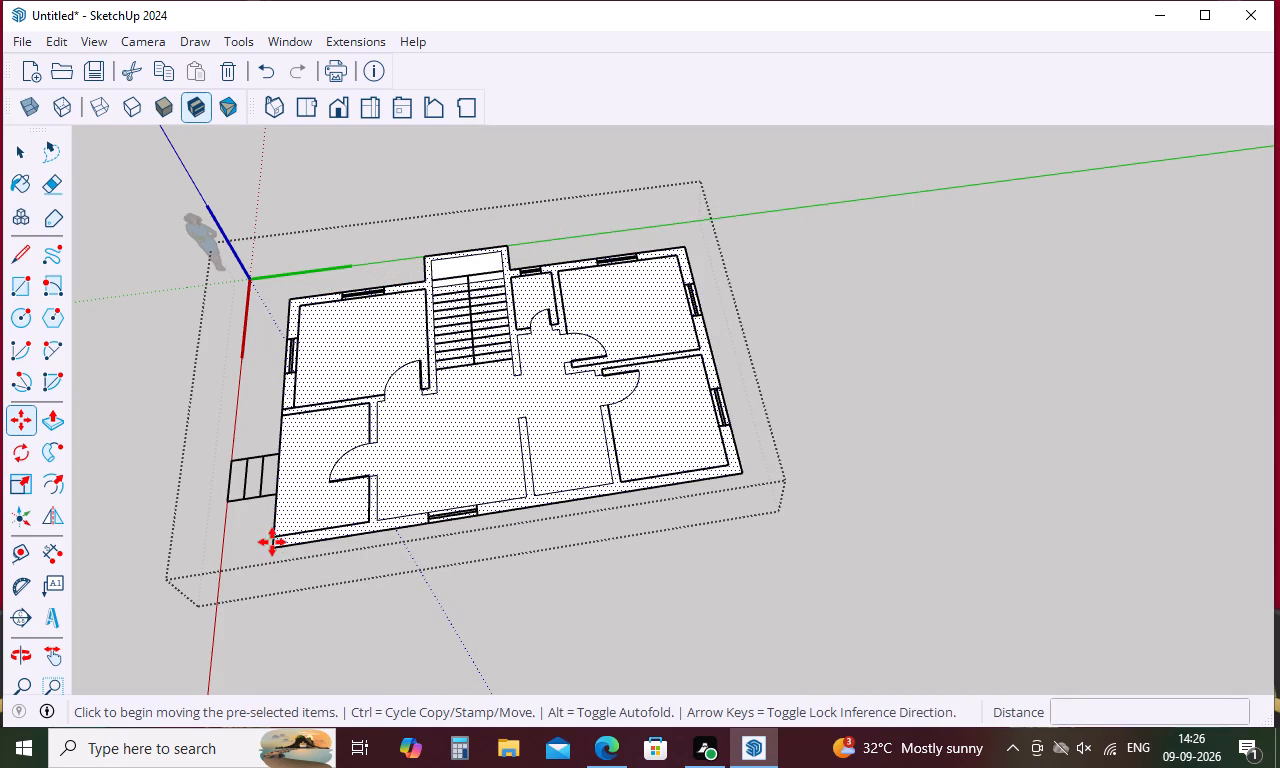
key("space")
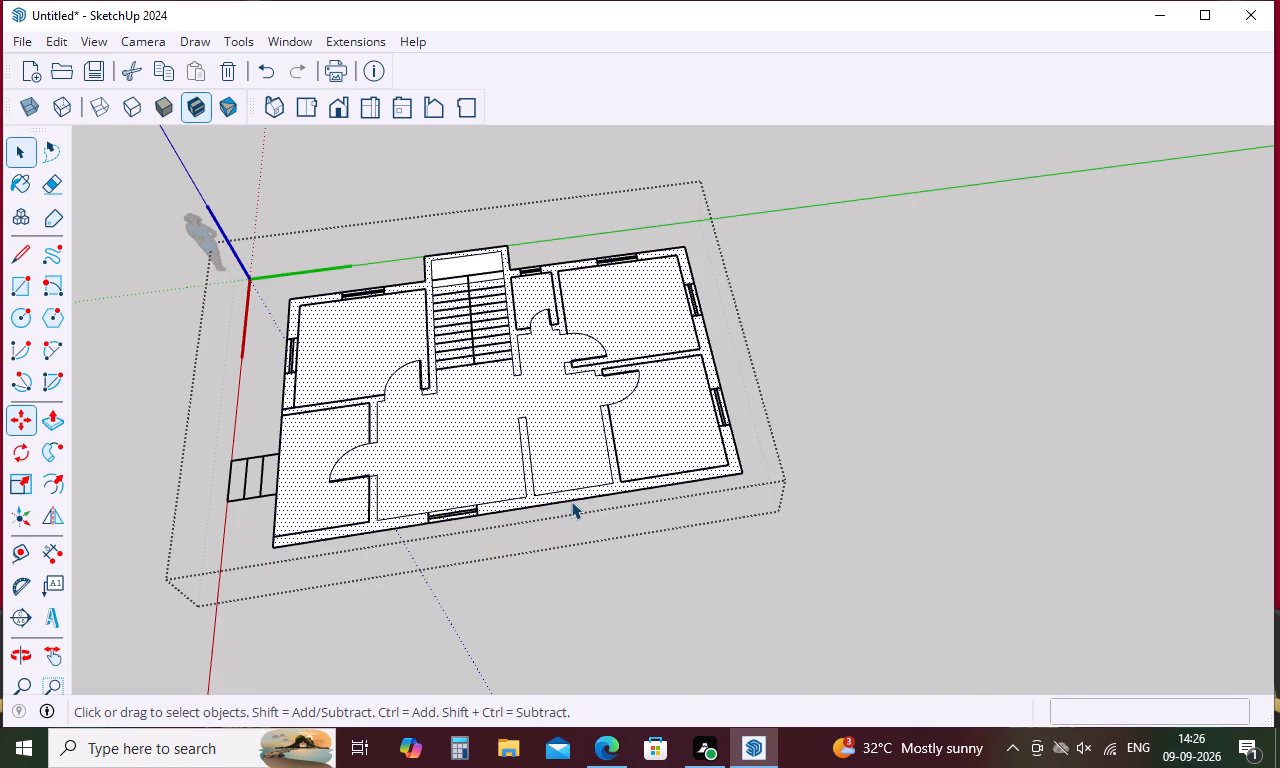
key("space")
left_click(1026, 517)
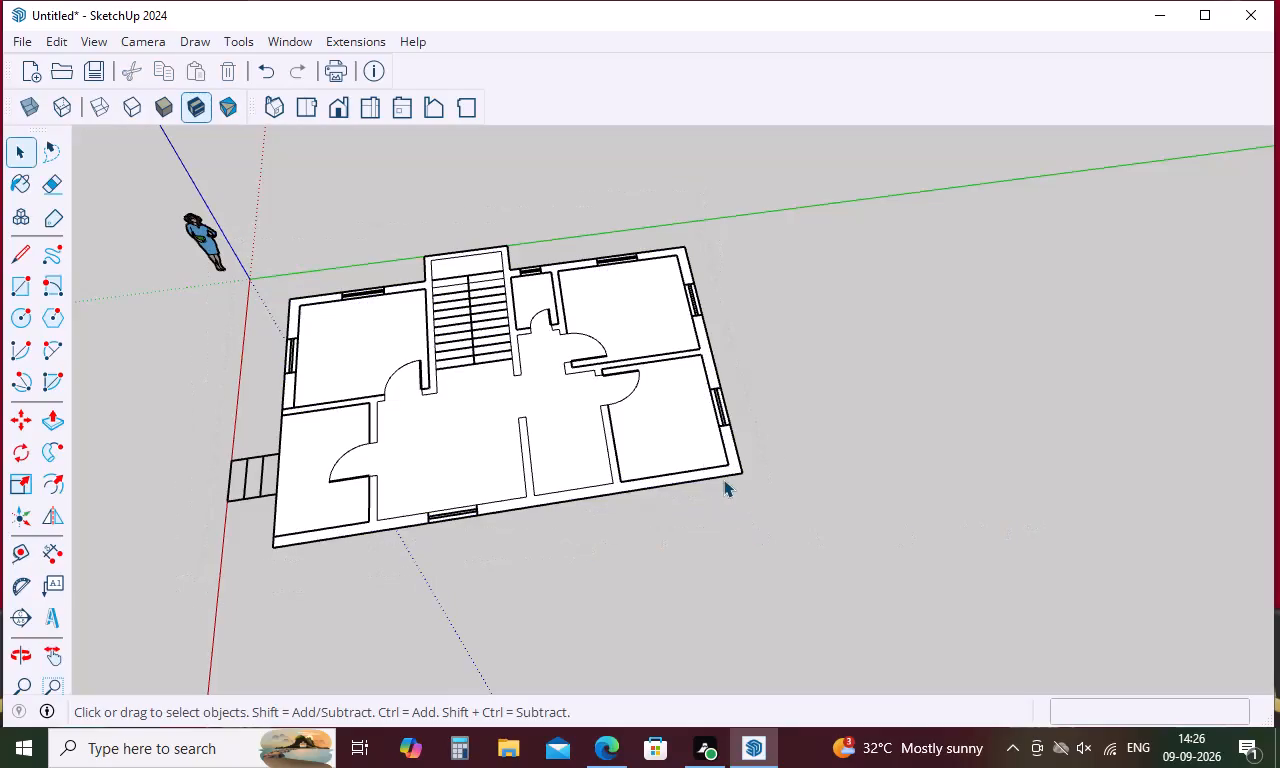
Delete the generated faces inside the plan group: the joined rooms-and-walls face, the central hall face and the staircase landing face.
left_click(660, 426)
double_click(655, 463)
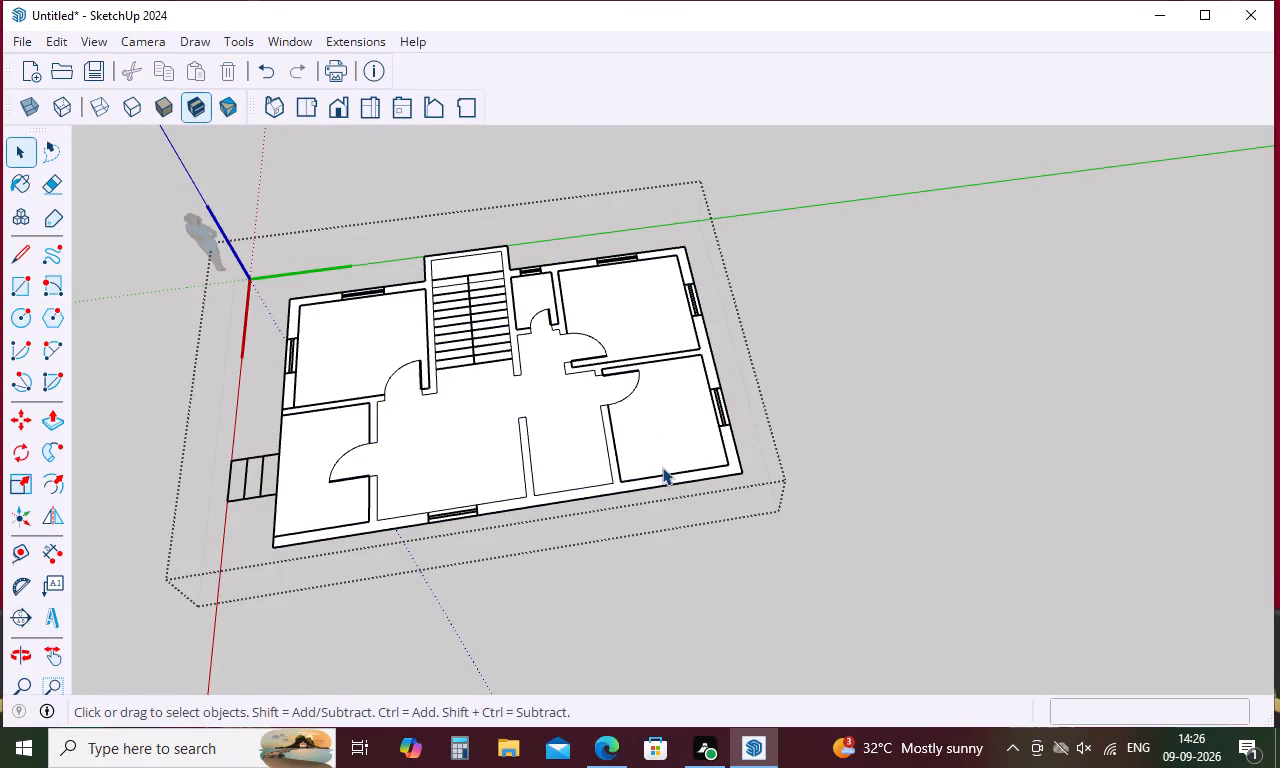
left_click(668, 452)
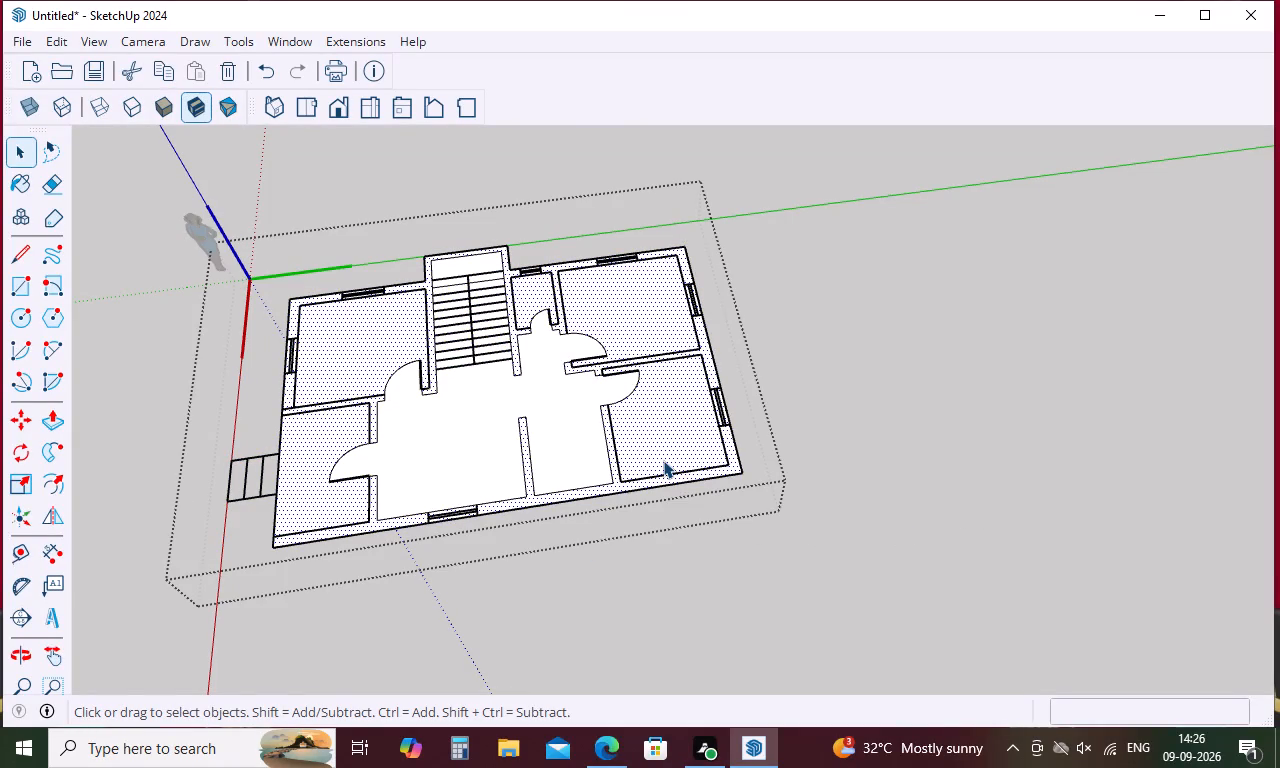
key("Delete")
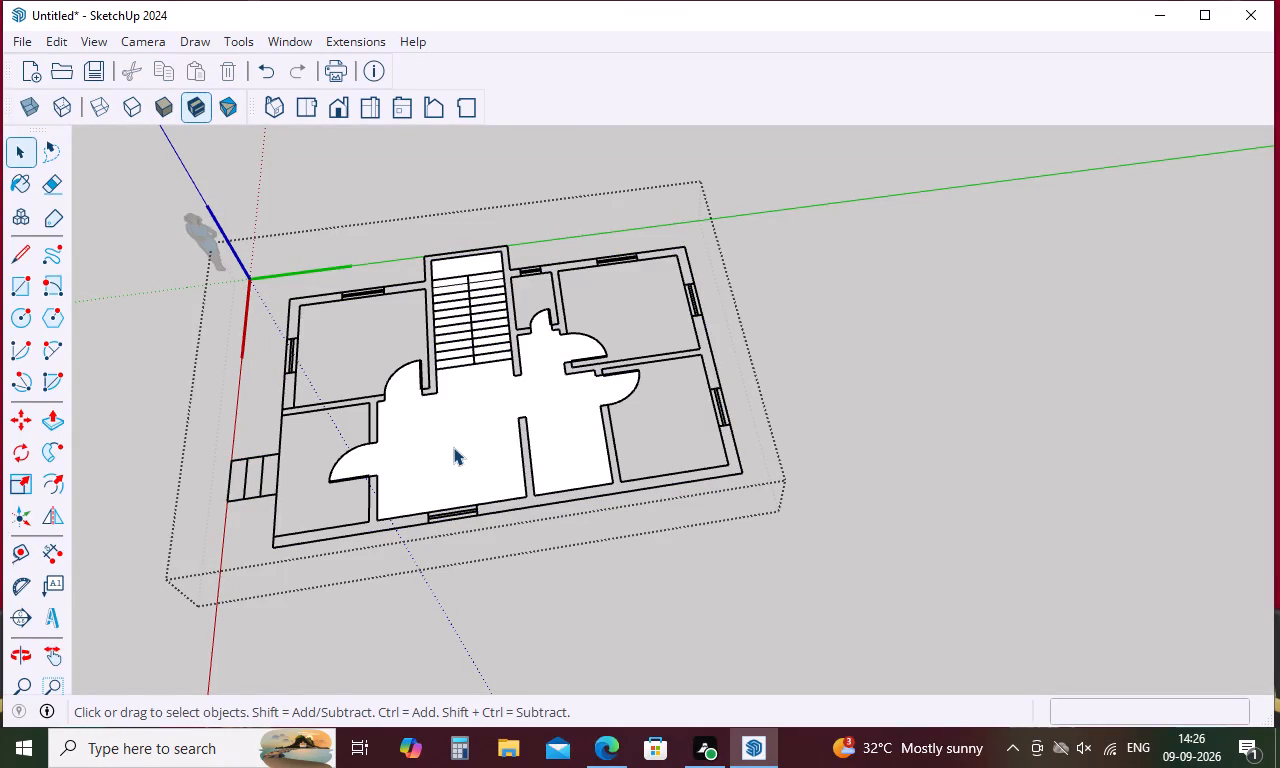
left_click(453, 447)
key("Delete")
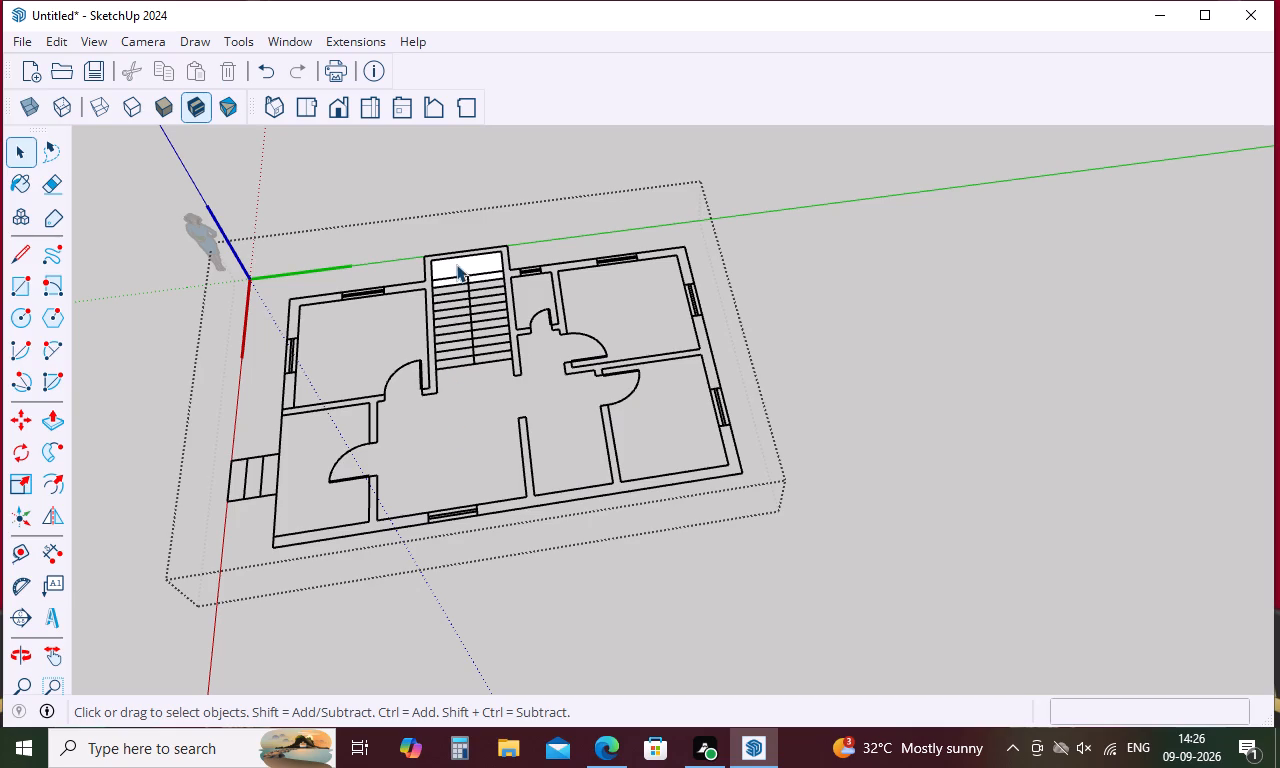
left_click(456, 264)
key("Delete")
Trace a 6" line at the wall end by the staircase and one about 7' along the corner room's inner front wall edge.
key("l")
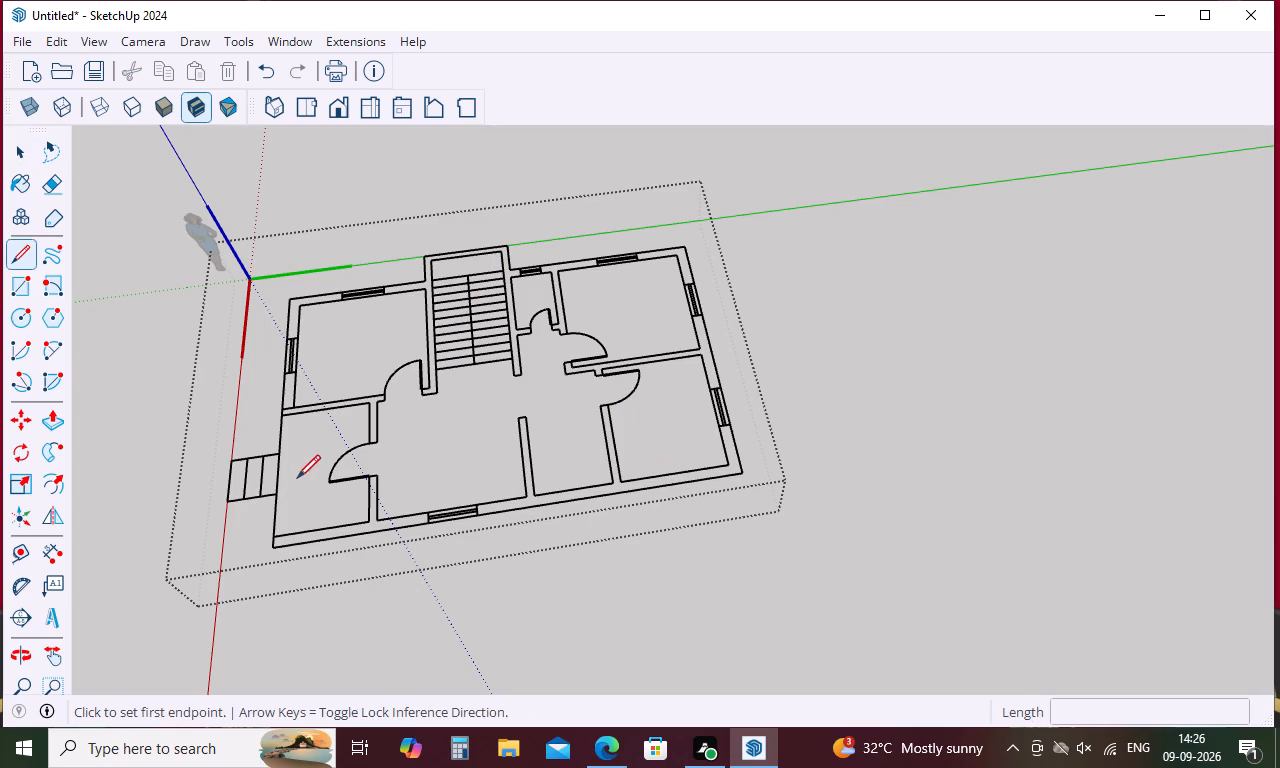
left_click(425, 389)
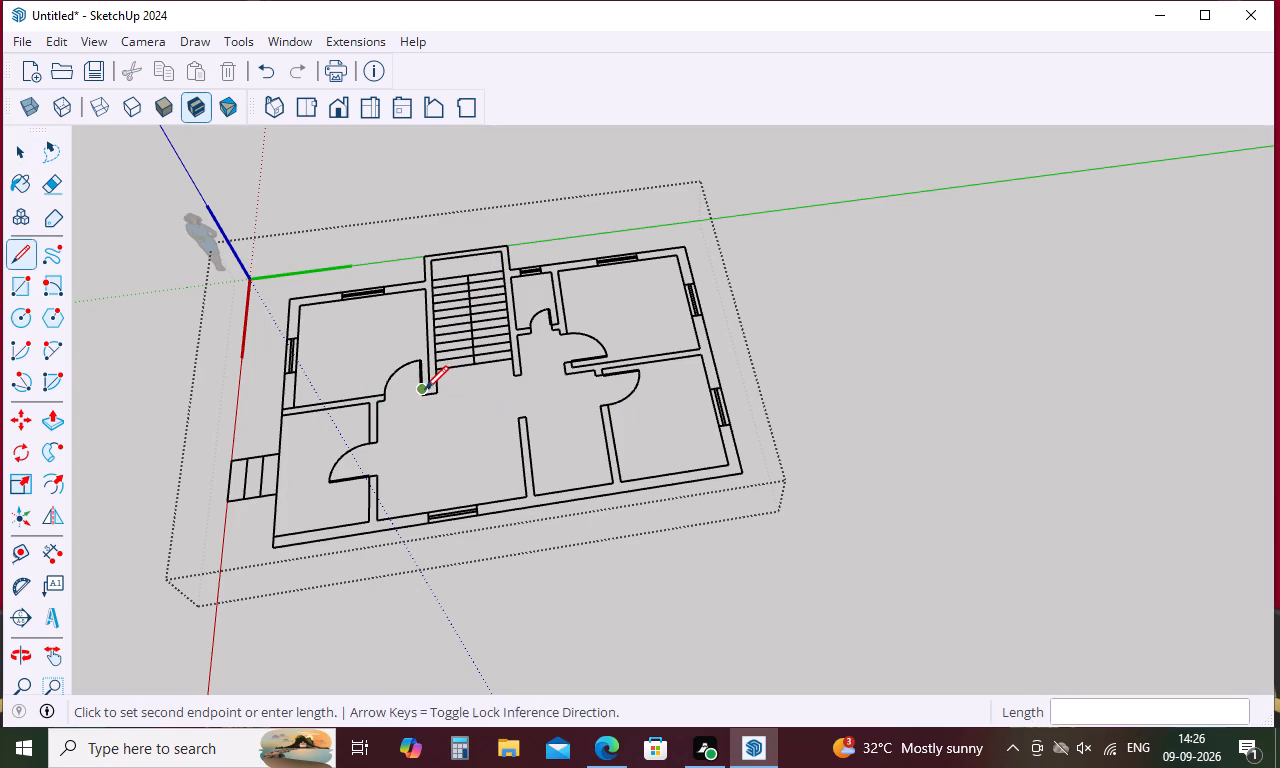
left_click(423, 399)
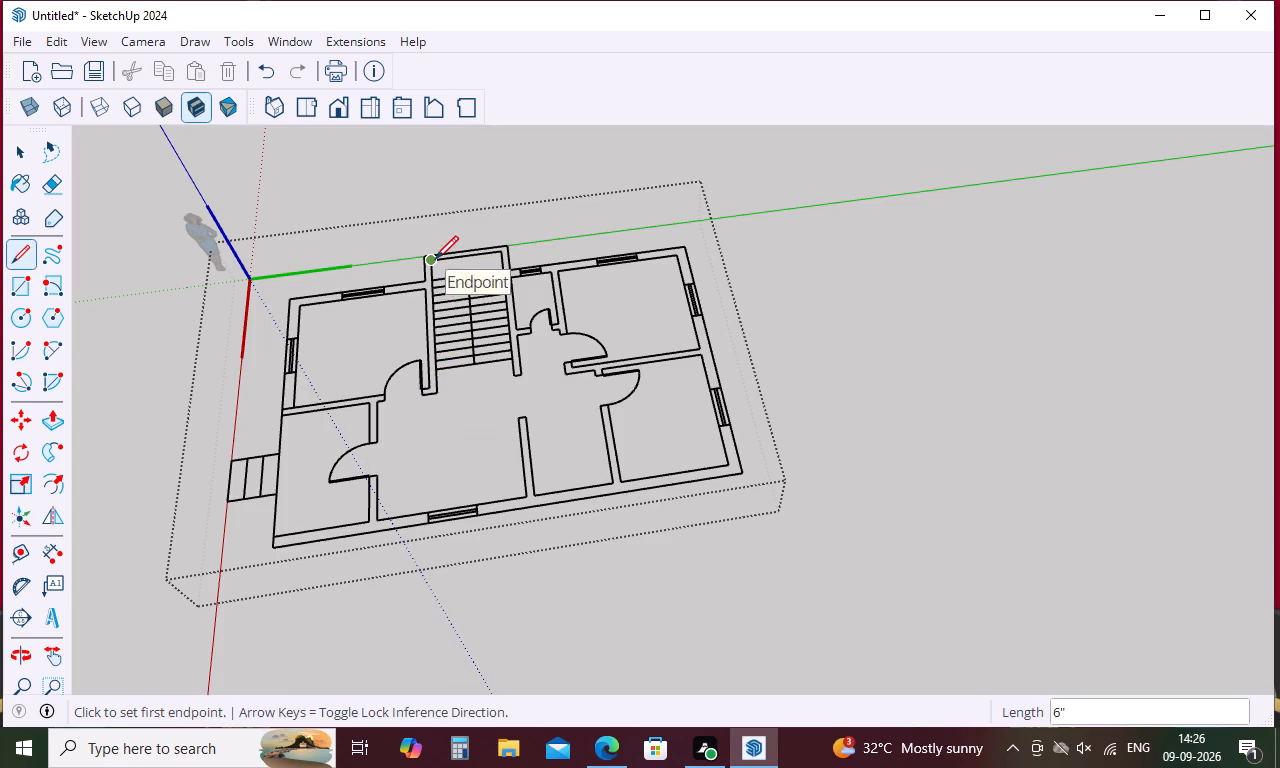
key("space")
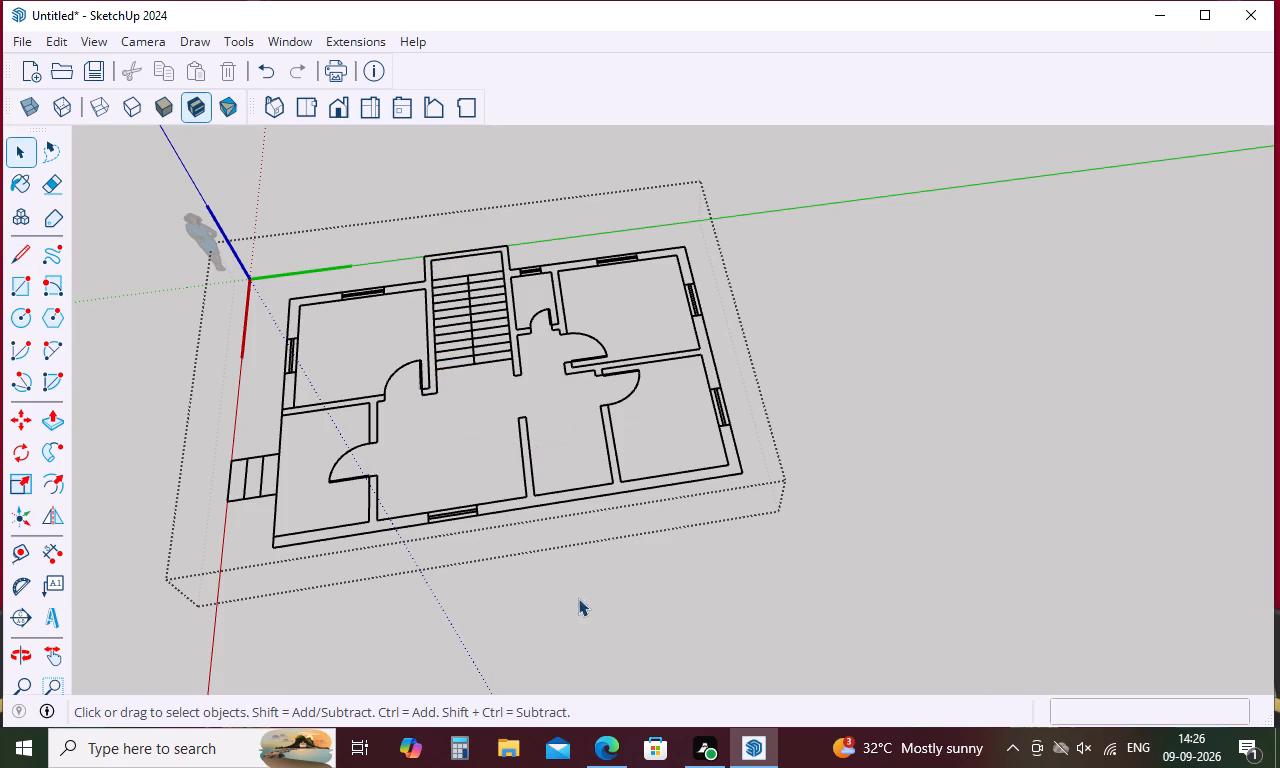
key("l")
left_click(623, 481)
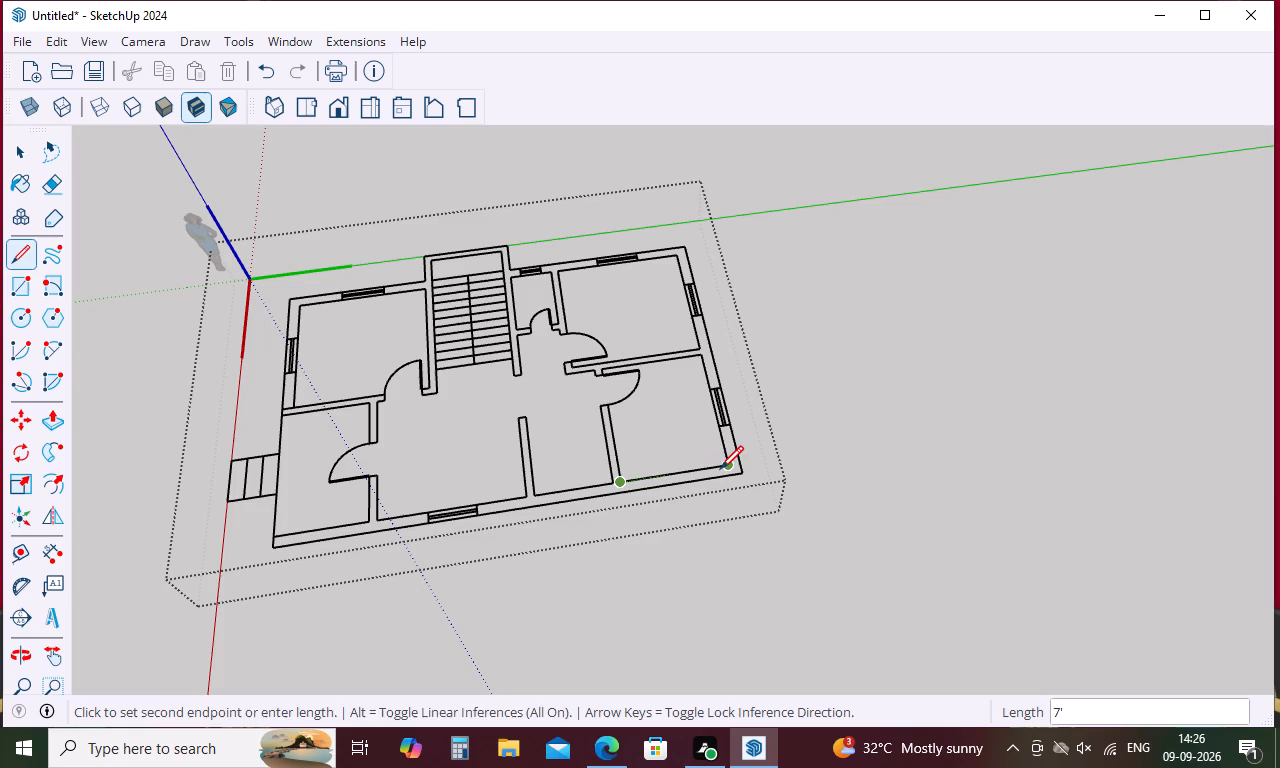
left_click(720, 469)
key("space")
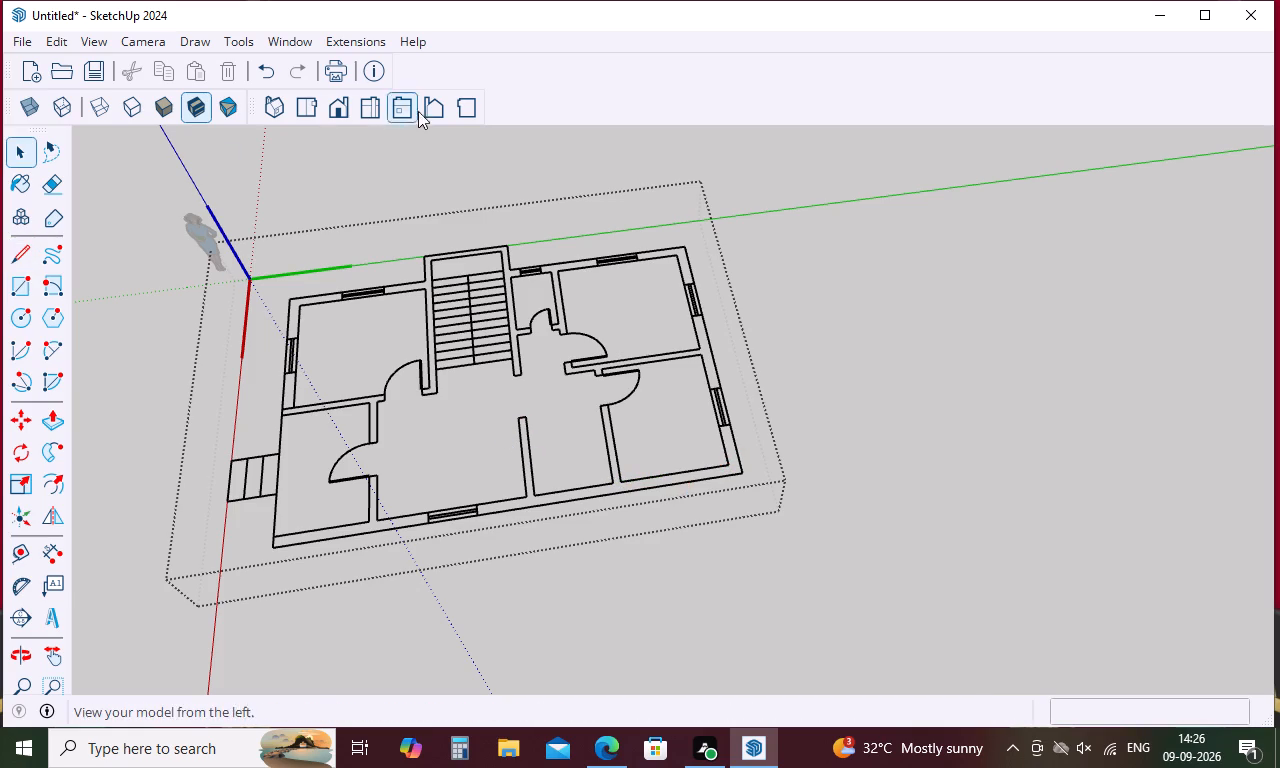
Select all of the plan's linework inside the group and generate its faces again with FaceUp's Summon Faces.
left_click(355, 41)
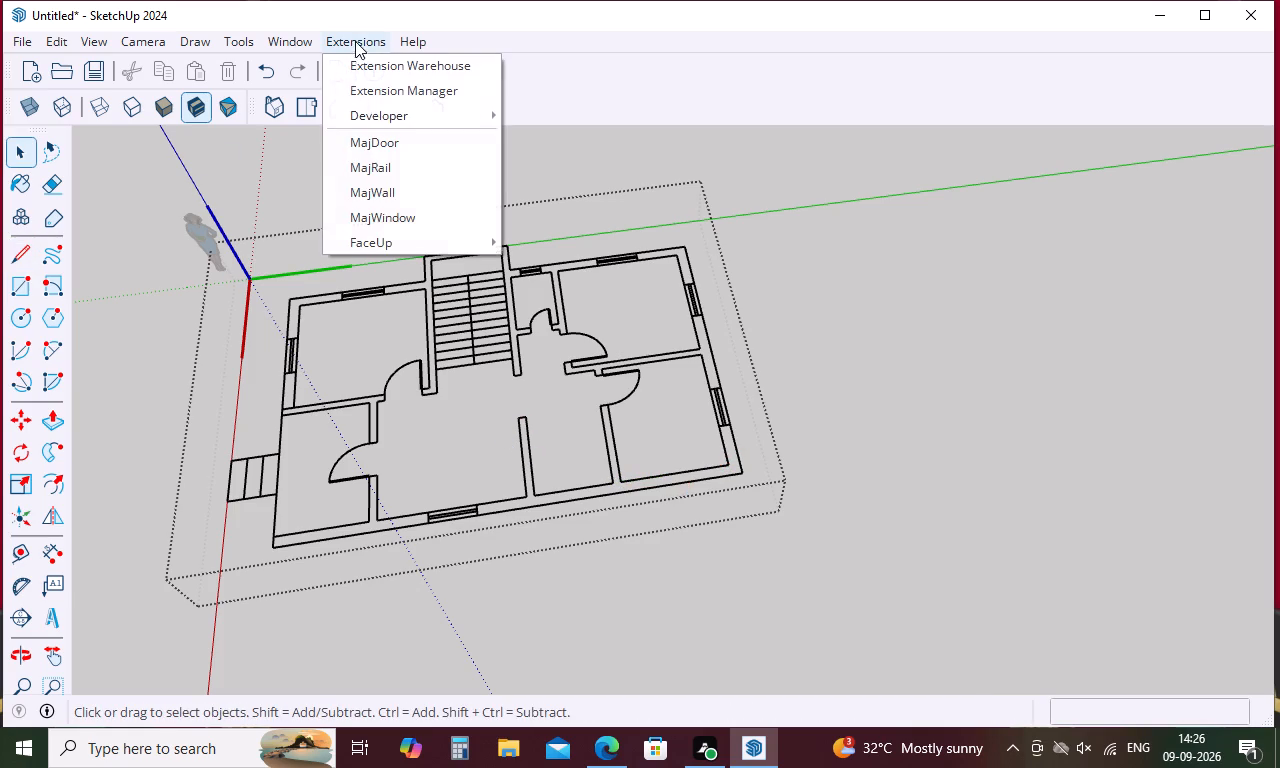
left_click(412, 240)
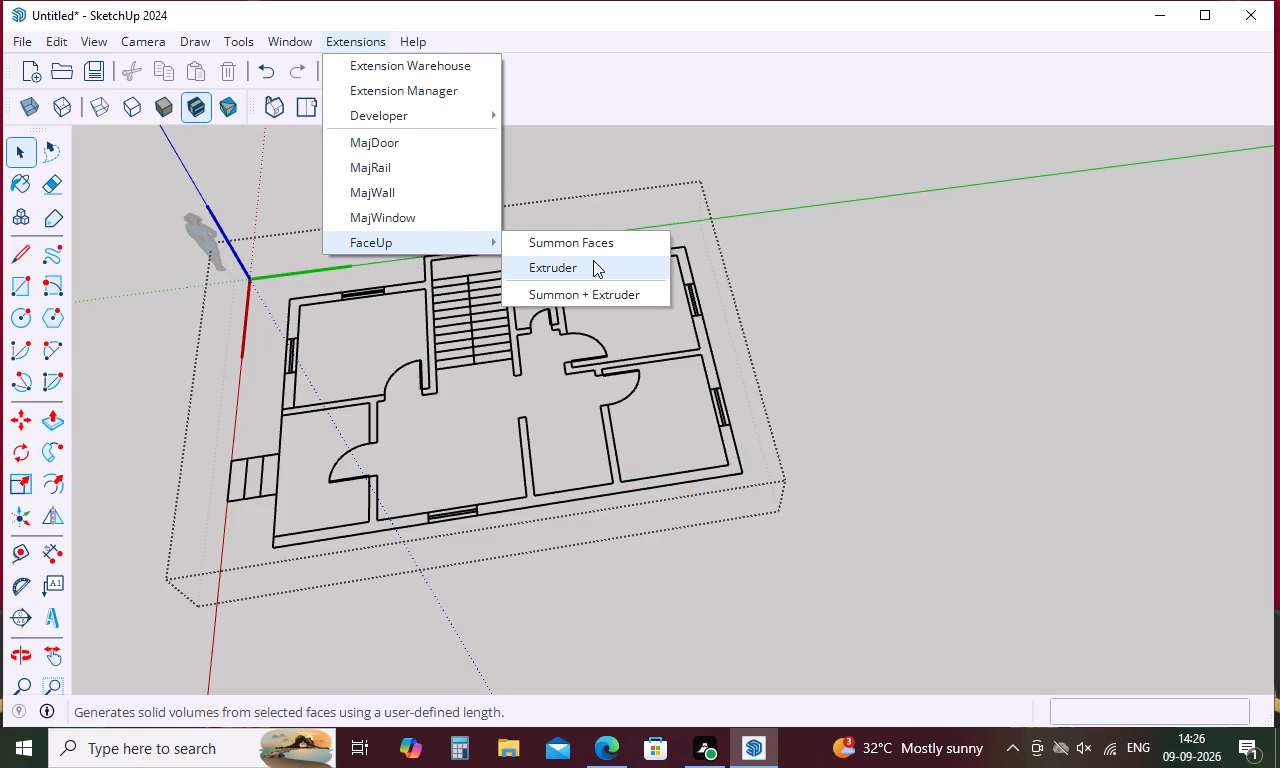
left_click(591, 245)
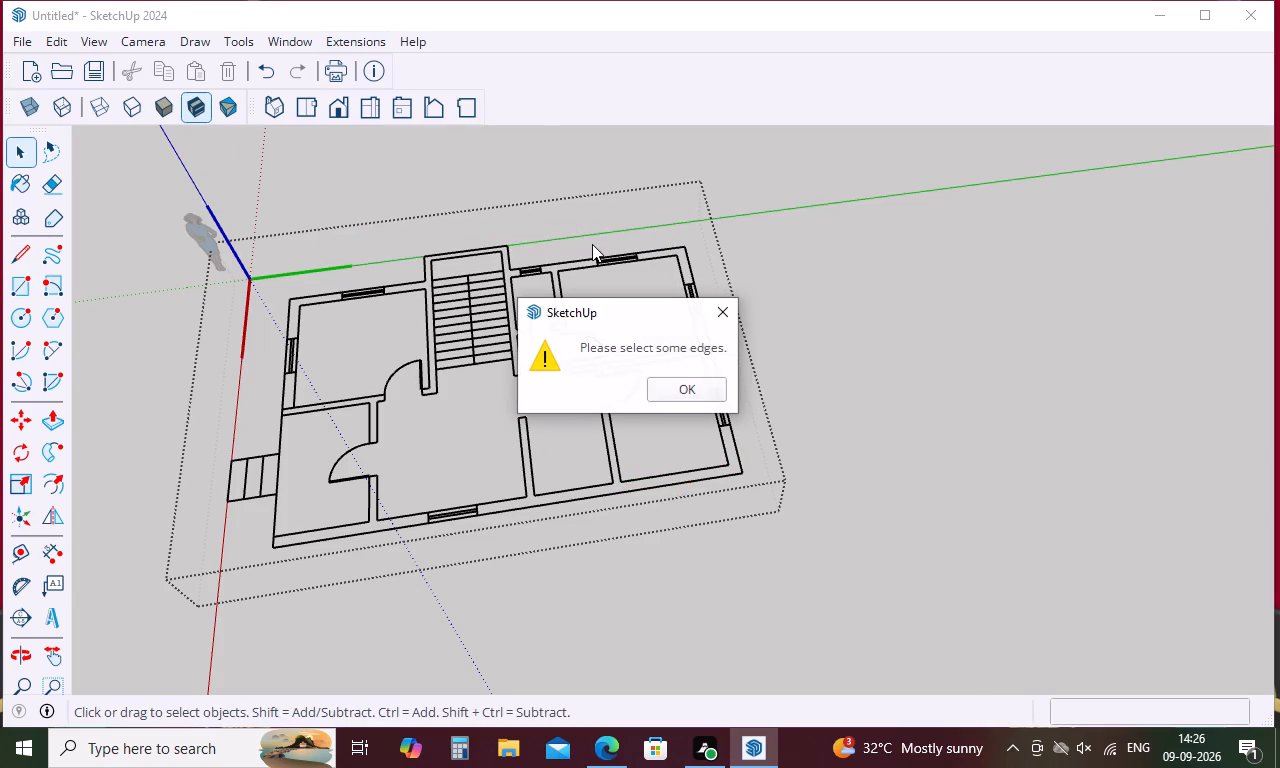
left_click(664, 384)
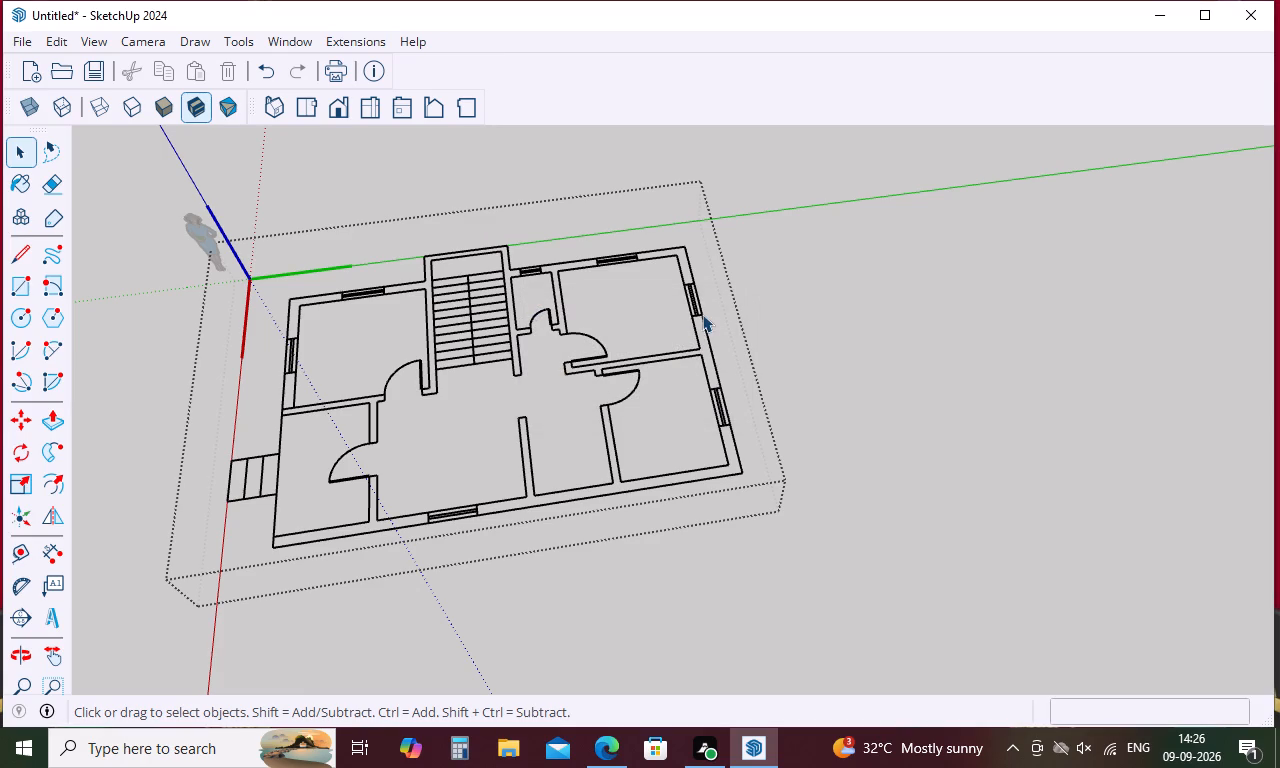
left_click_drag(694, 227, 182, 551)
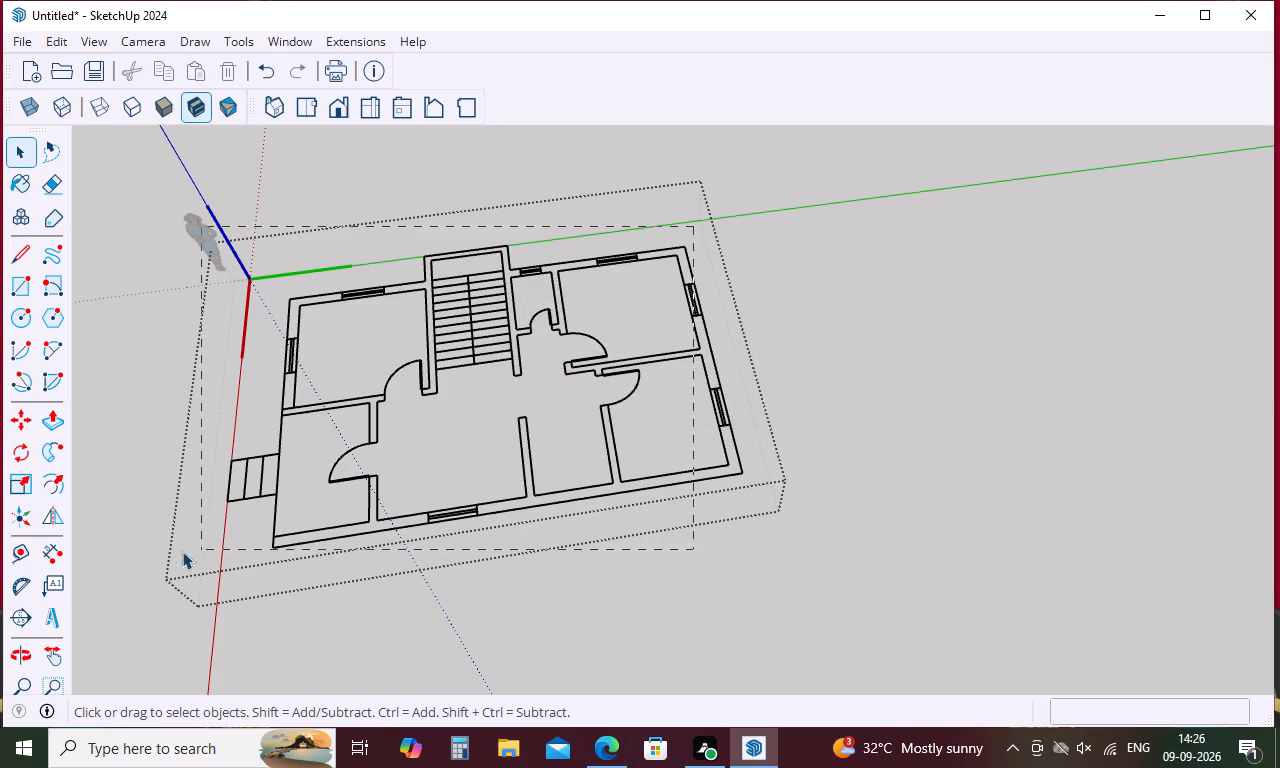
left_click_drag(182, 551, 166, 554)
left_click_drag(706, 271, 744, 453)
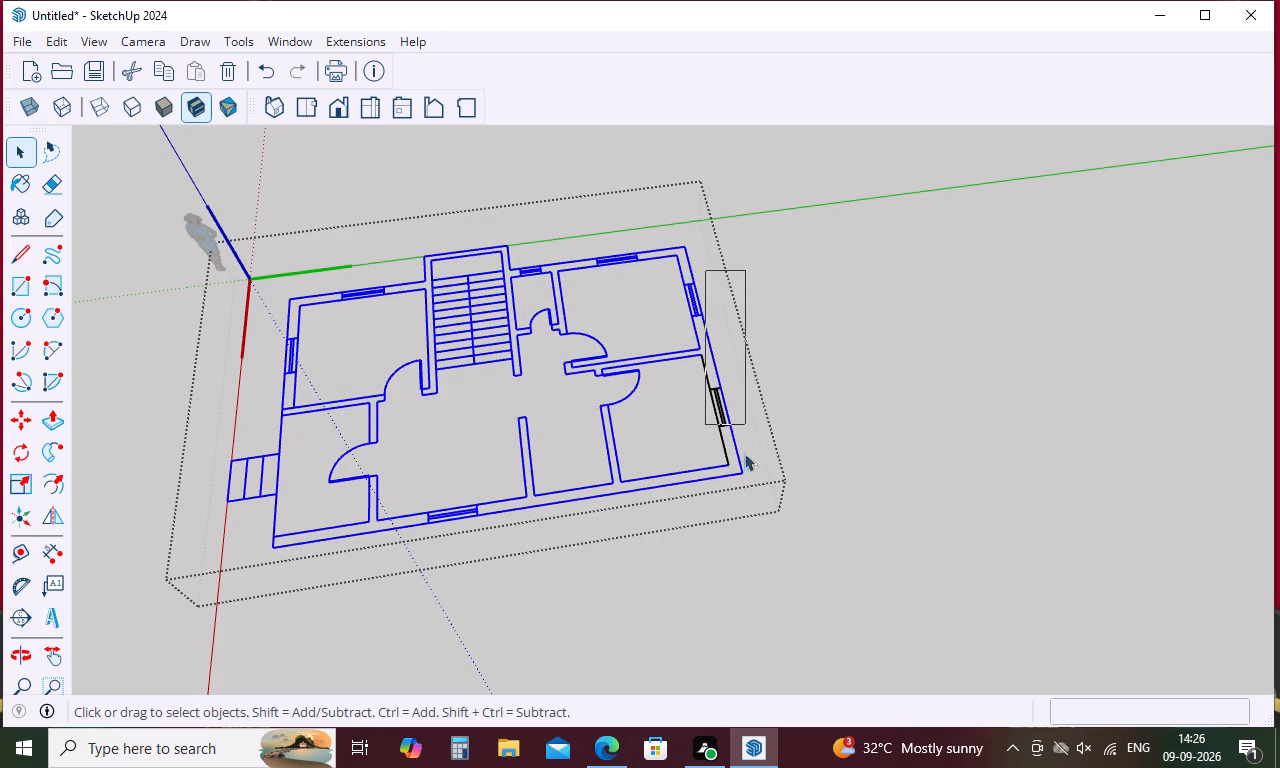
left_click_drag(744, 453, 807, 549)
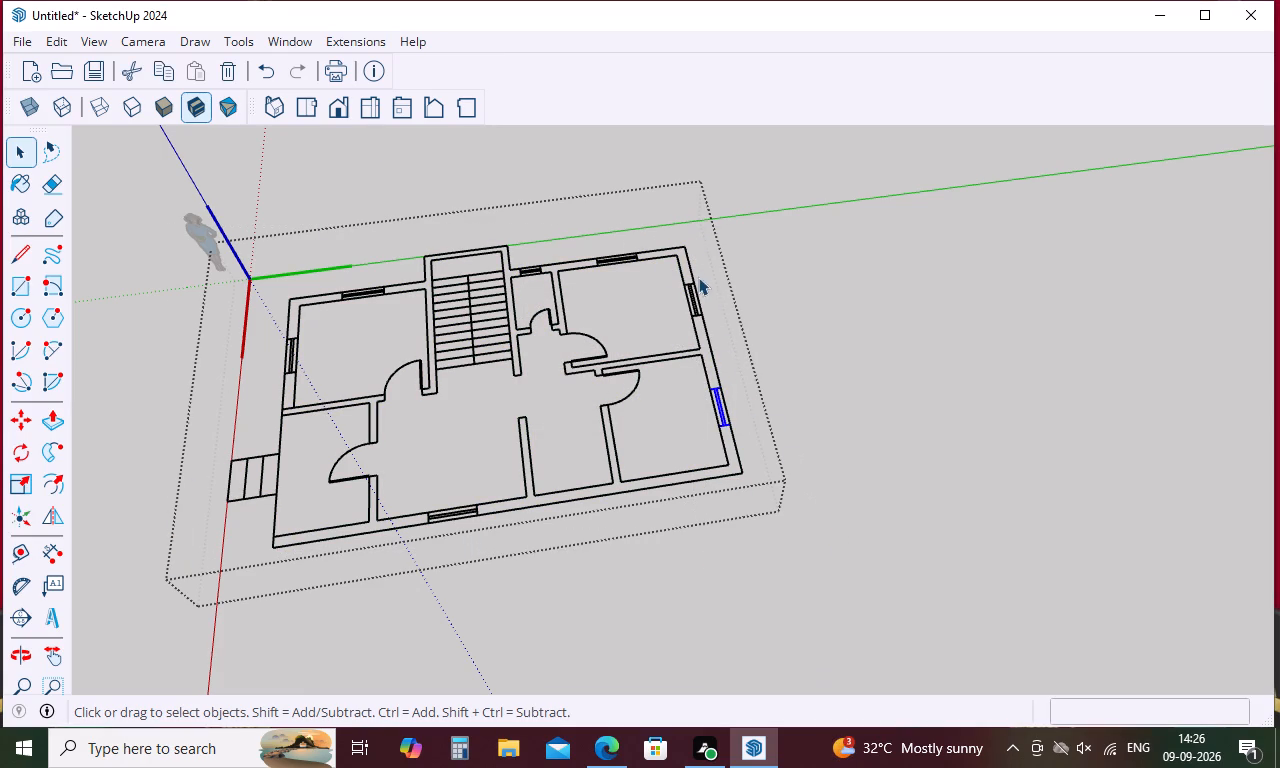
left_click_drag(696, 218, 317, 580)
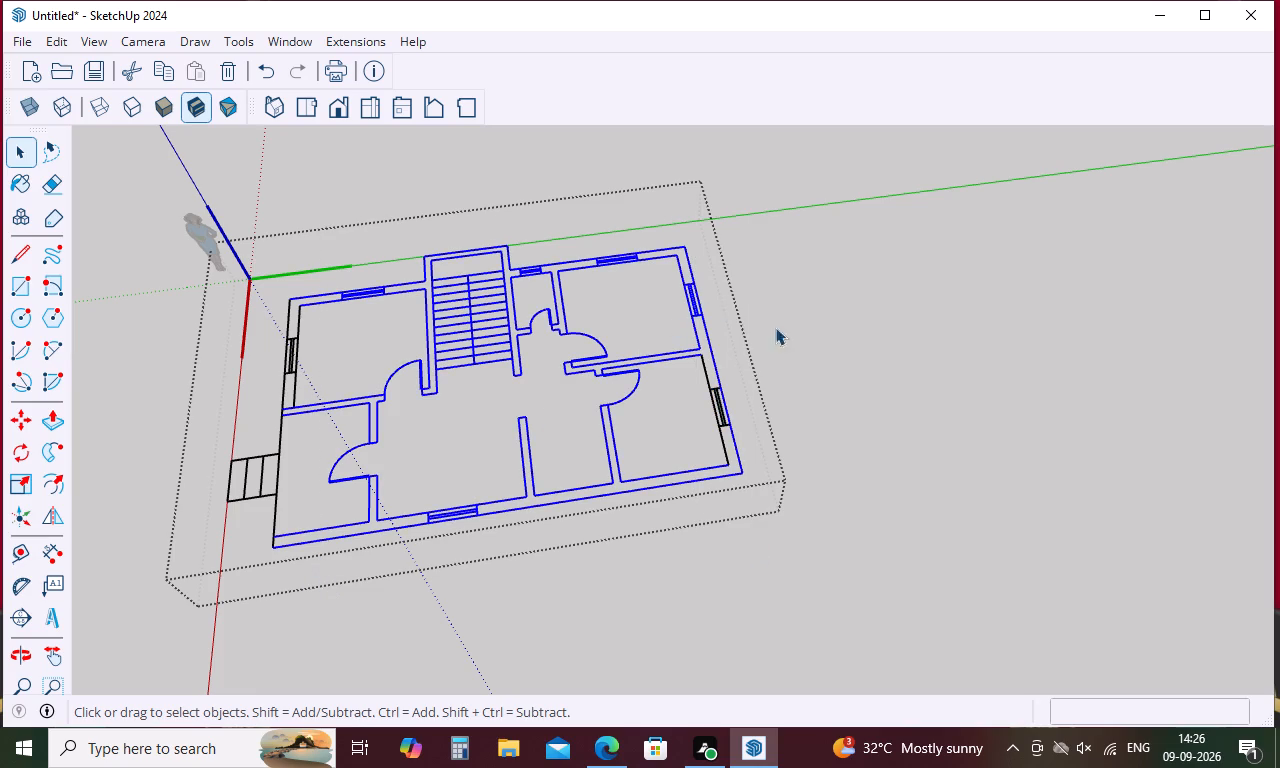
left_click_drag(834, 358, 47, 507)
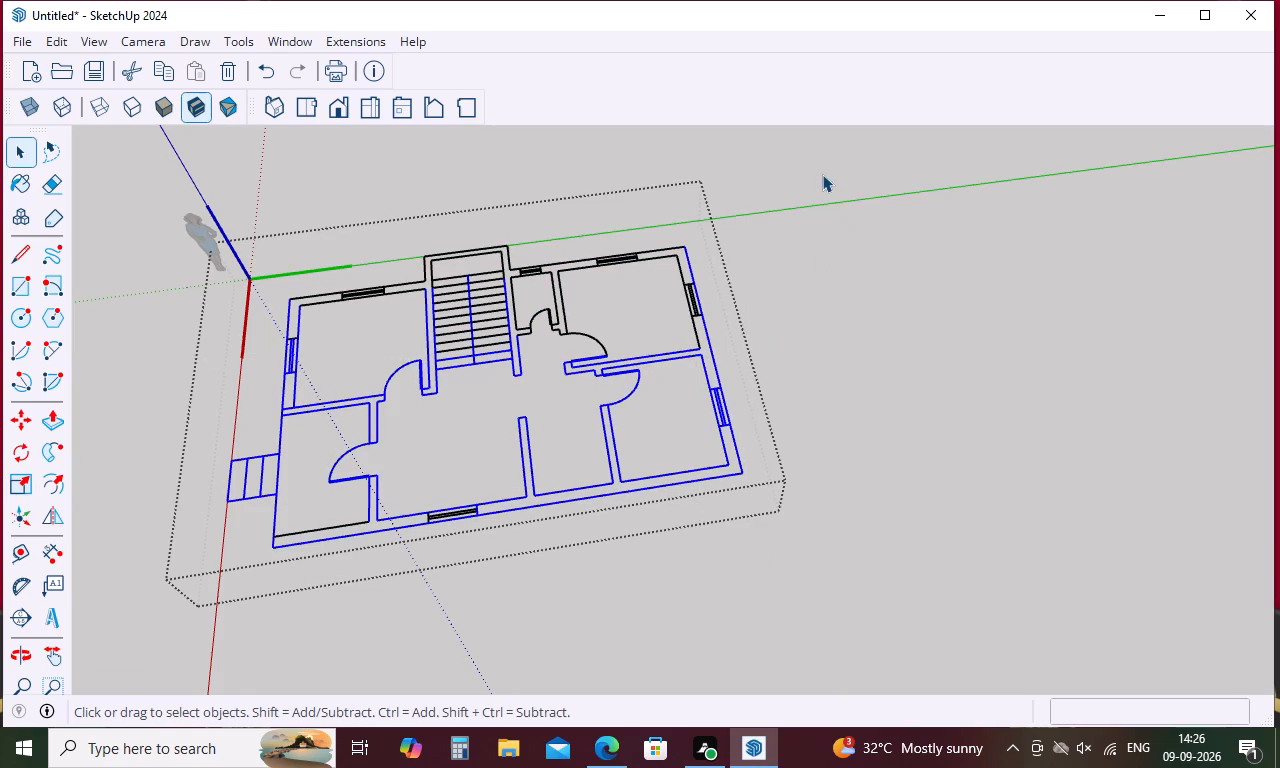
left_click_drag(822, 174, 97, 656)
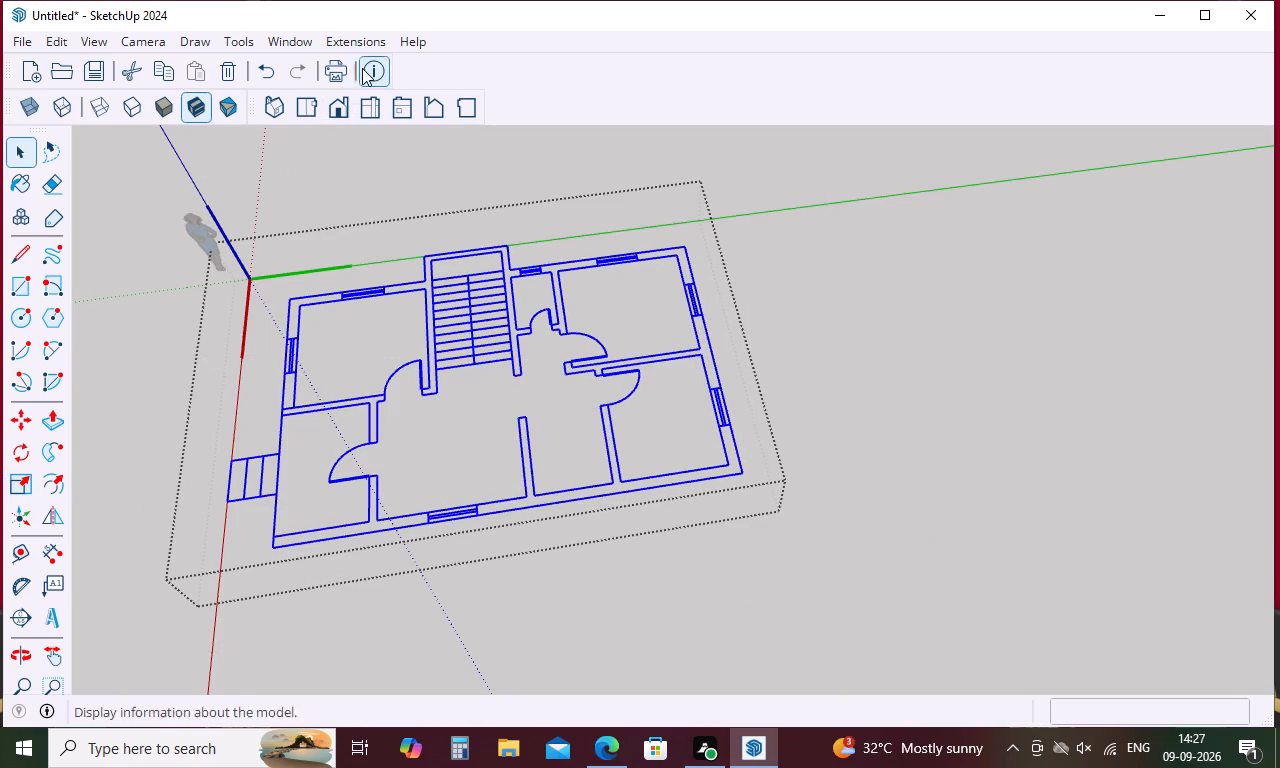
left_click(375, 47)
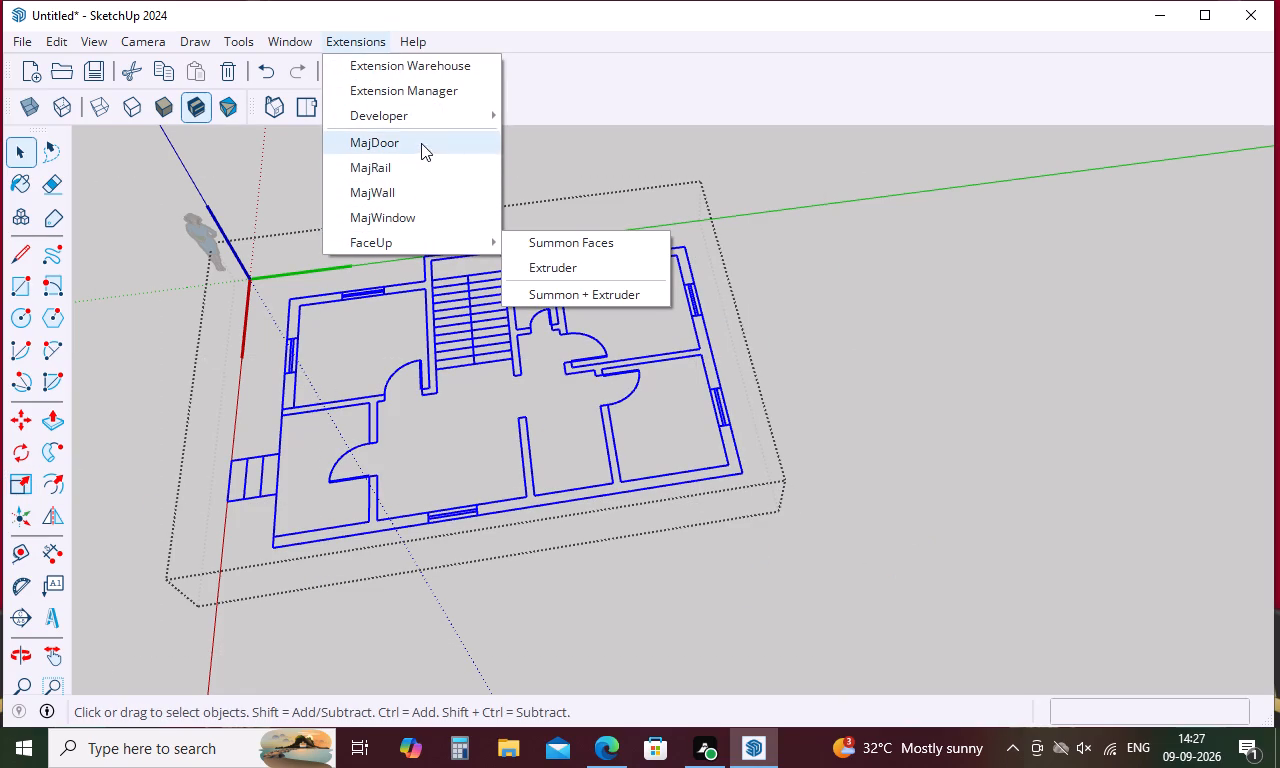
left_click(610, 249)
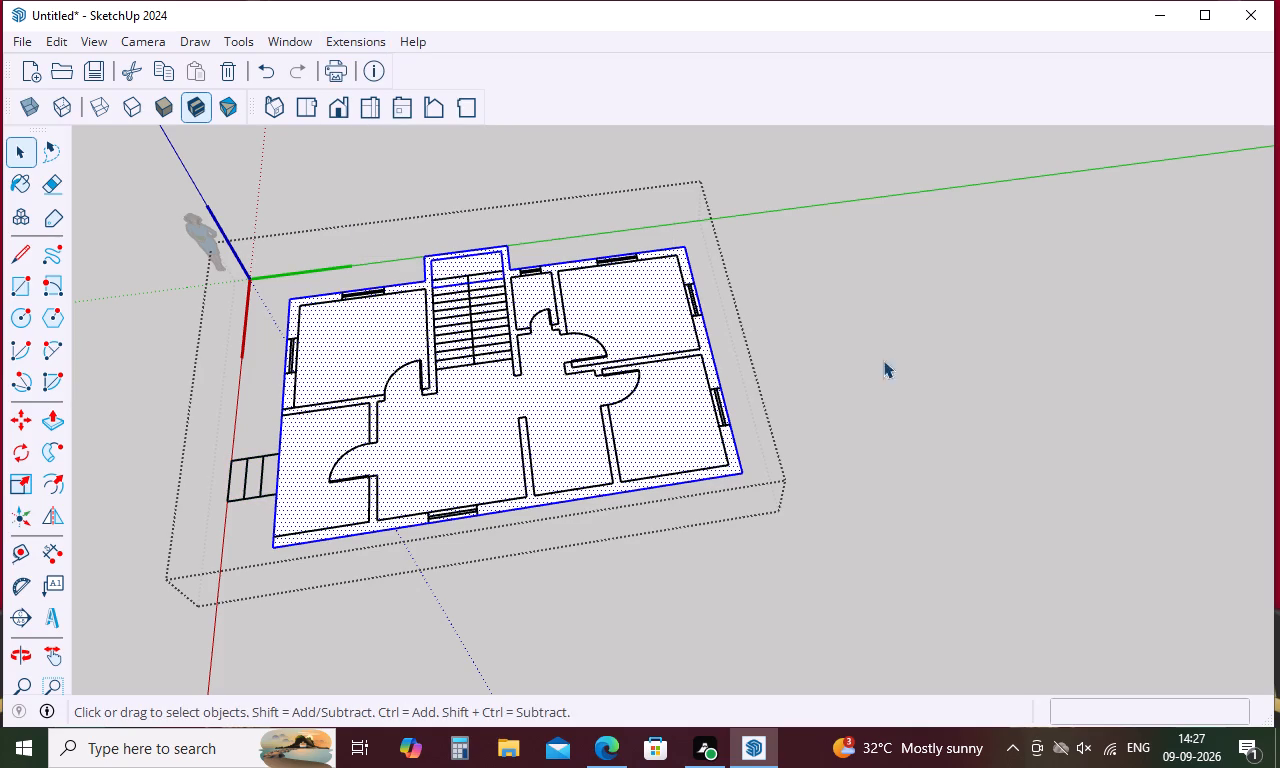
Pick the generated face and its bounding edges in the corner room to check how far the face extends across the plan.
key("space")
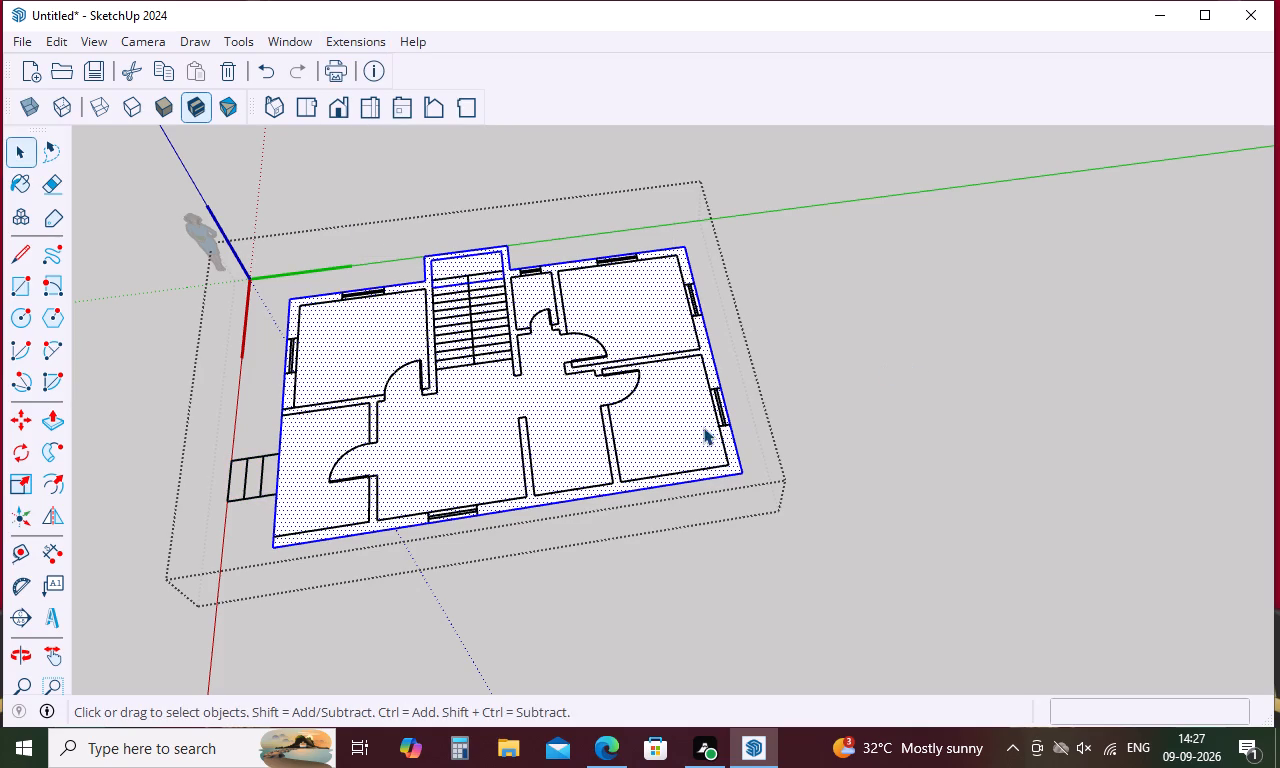
left_click(701, 429)
left_click(701, 429)
left_click(687, 430)
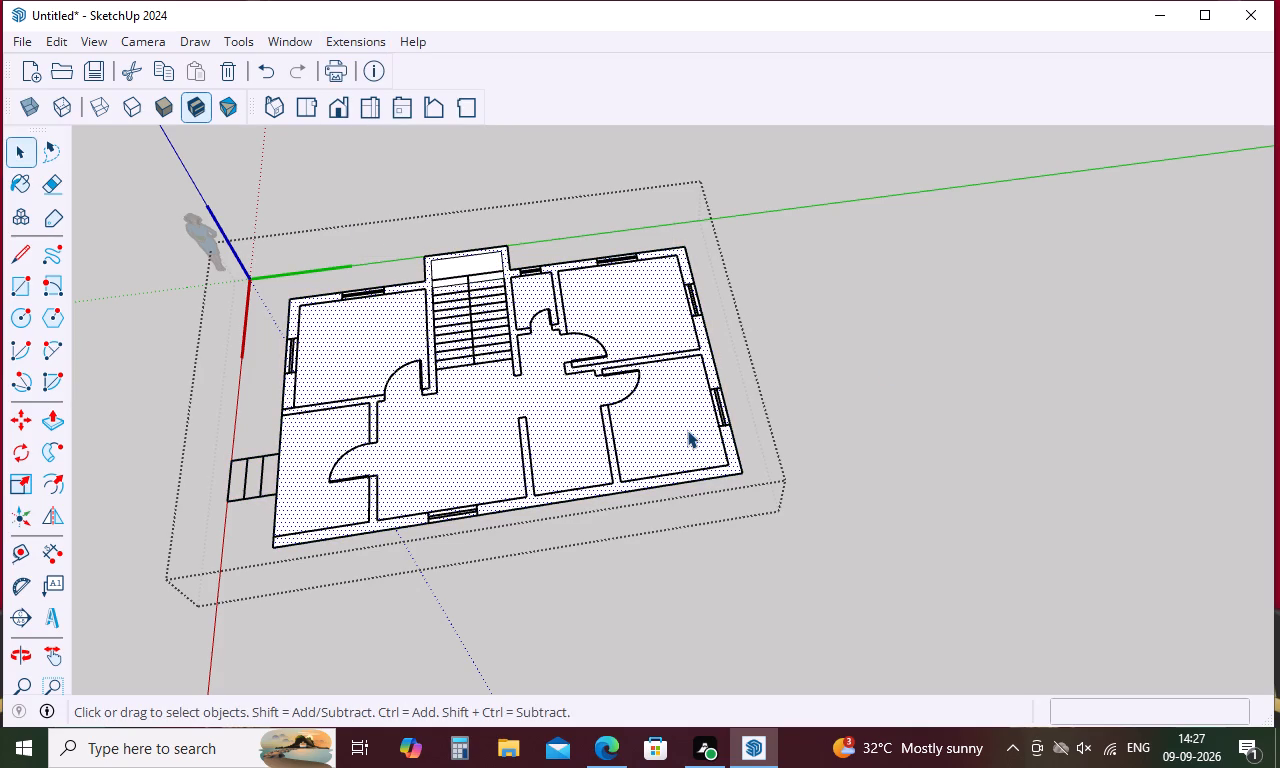
triple_click(693, 447)
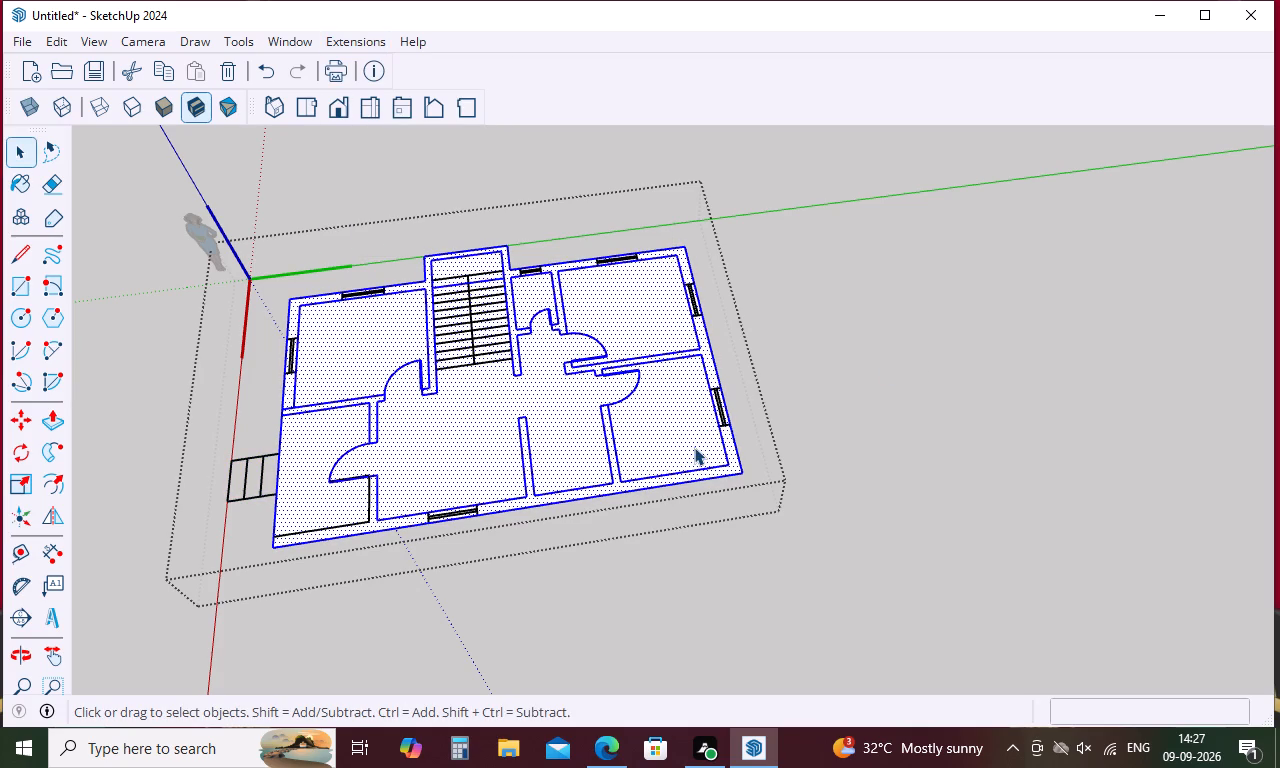
key("space")
left_click(849, 431)
double_click(670, 444)
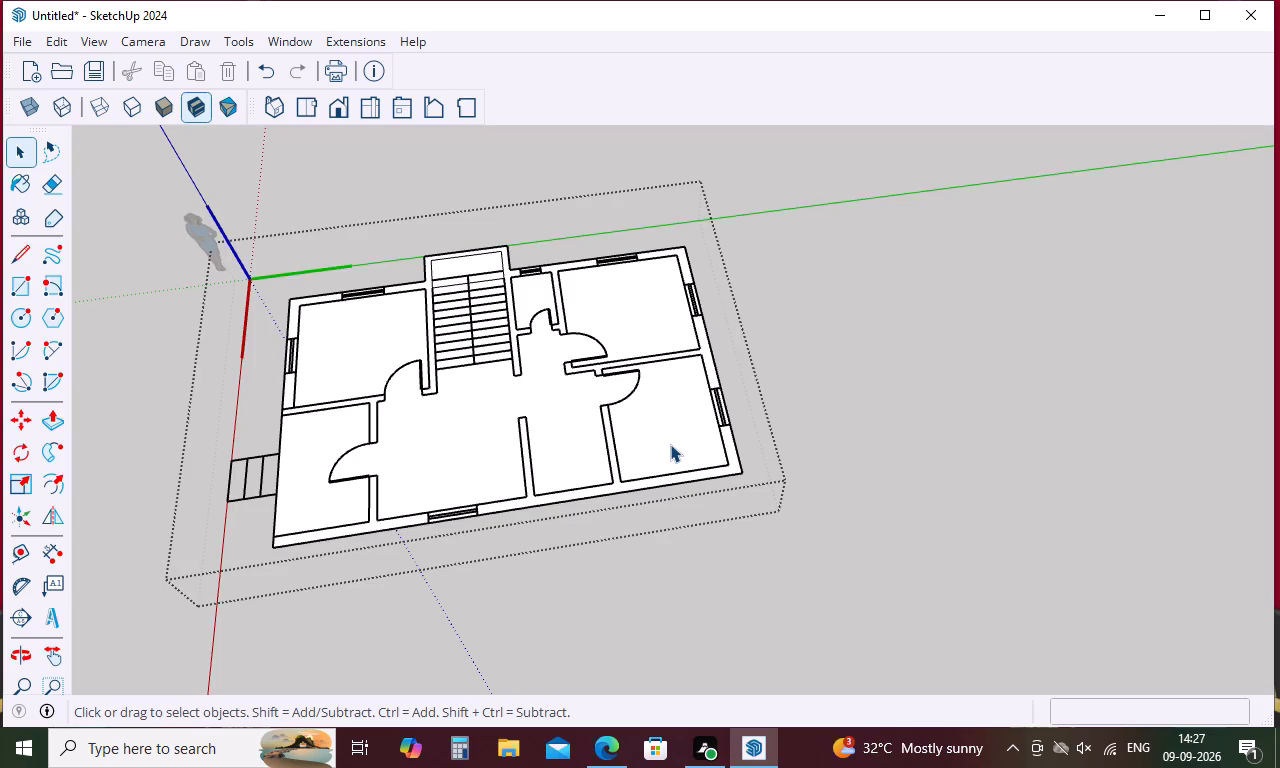
left_click(668, 441)
left_click(668, 441)
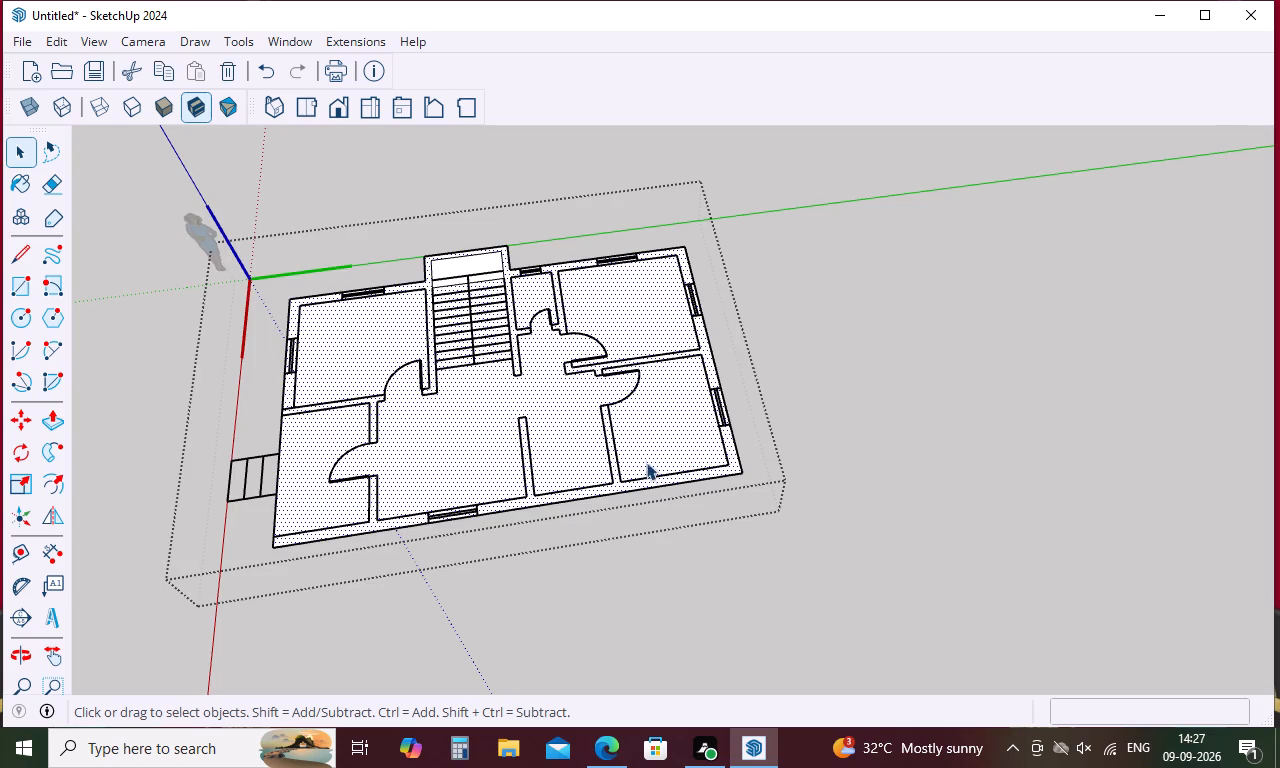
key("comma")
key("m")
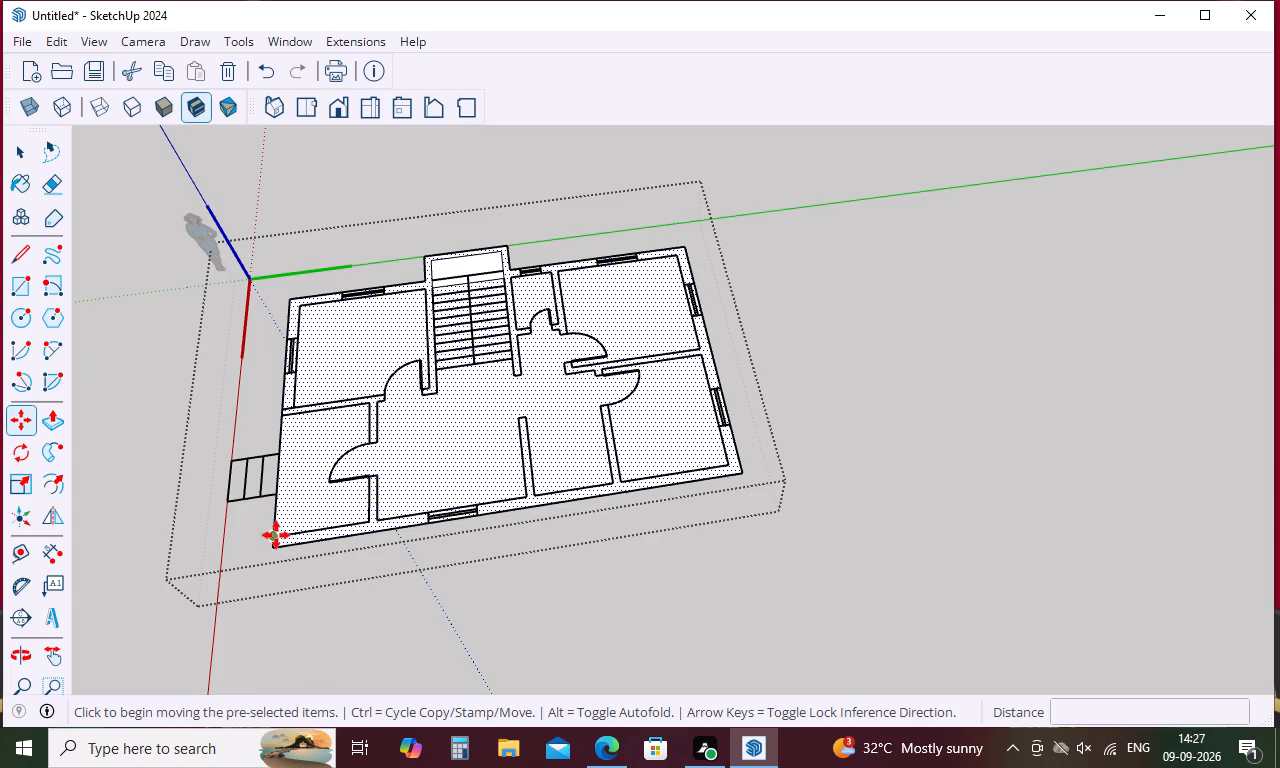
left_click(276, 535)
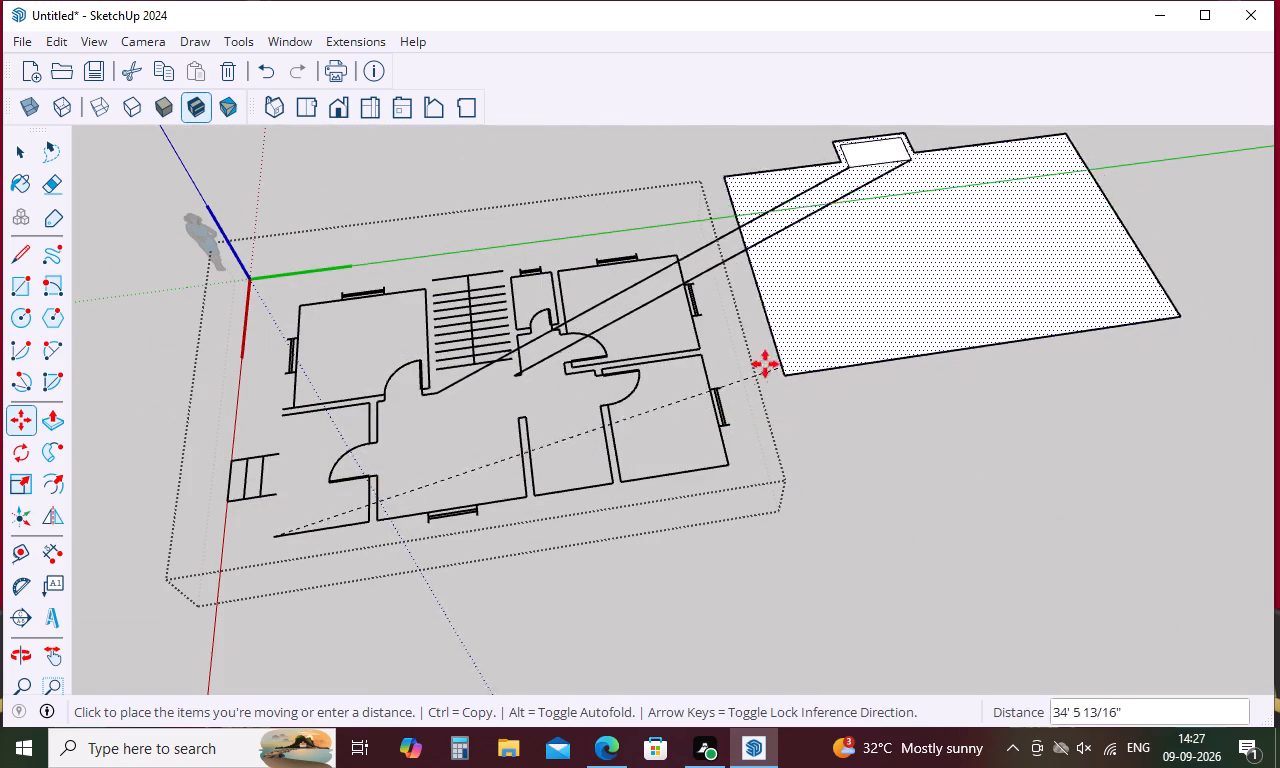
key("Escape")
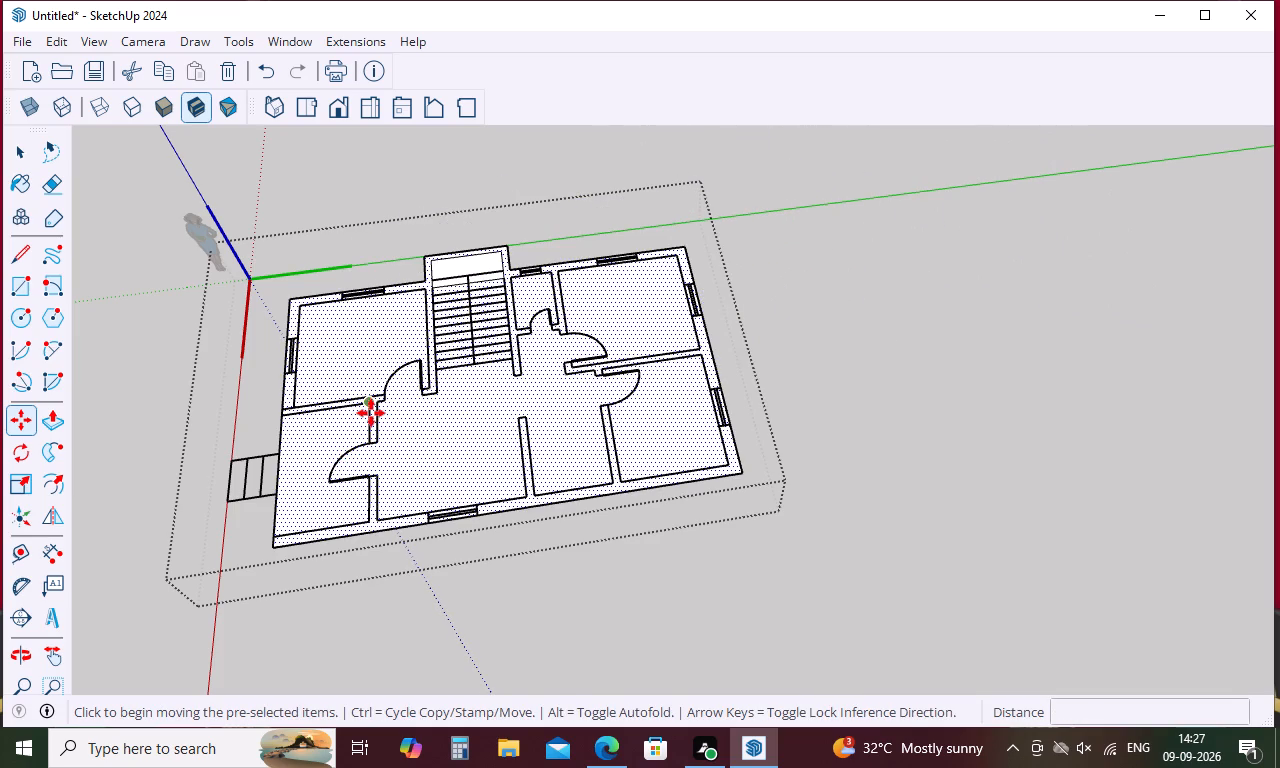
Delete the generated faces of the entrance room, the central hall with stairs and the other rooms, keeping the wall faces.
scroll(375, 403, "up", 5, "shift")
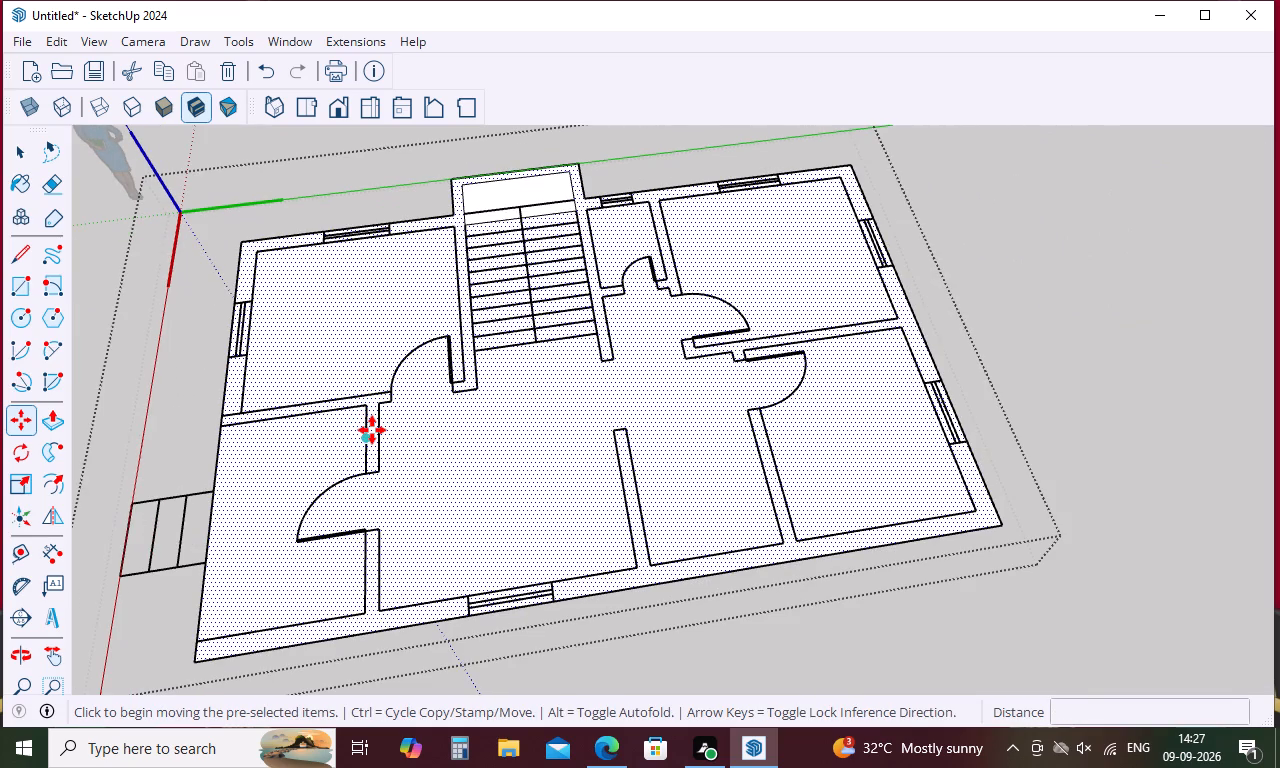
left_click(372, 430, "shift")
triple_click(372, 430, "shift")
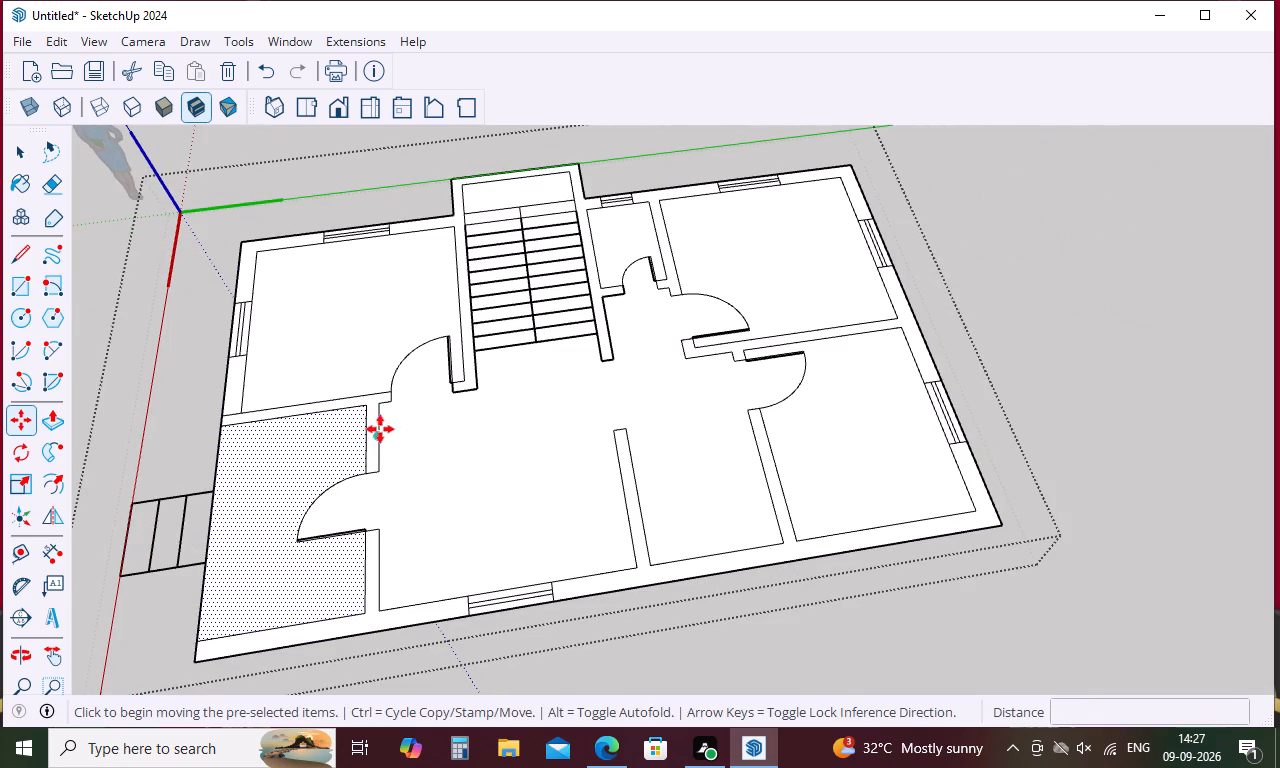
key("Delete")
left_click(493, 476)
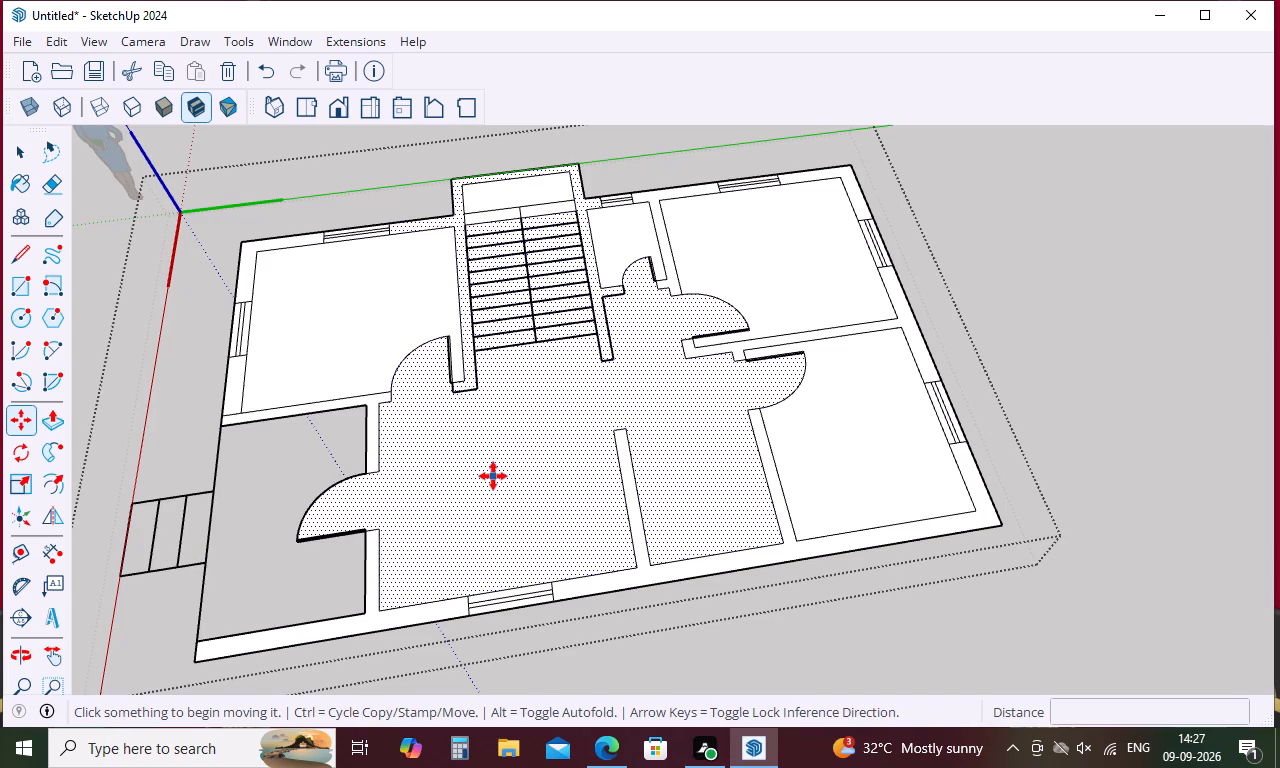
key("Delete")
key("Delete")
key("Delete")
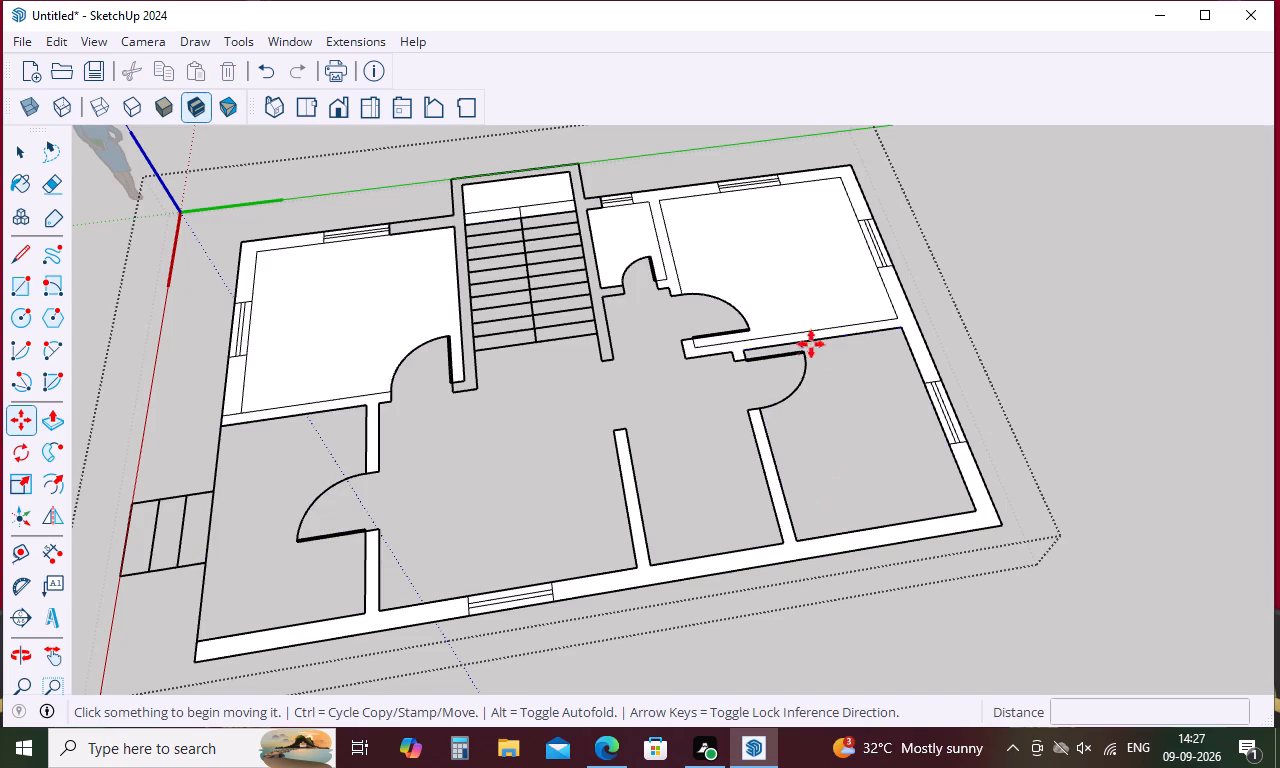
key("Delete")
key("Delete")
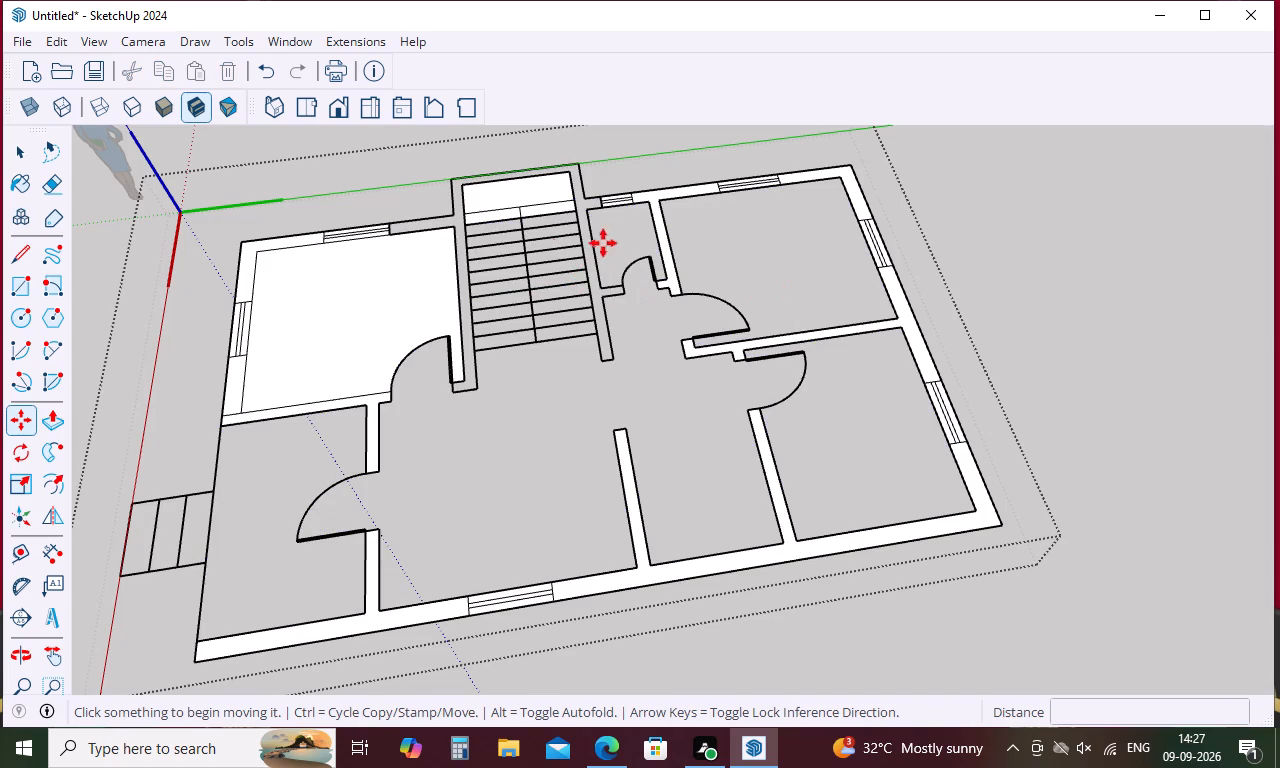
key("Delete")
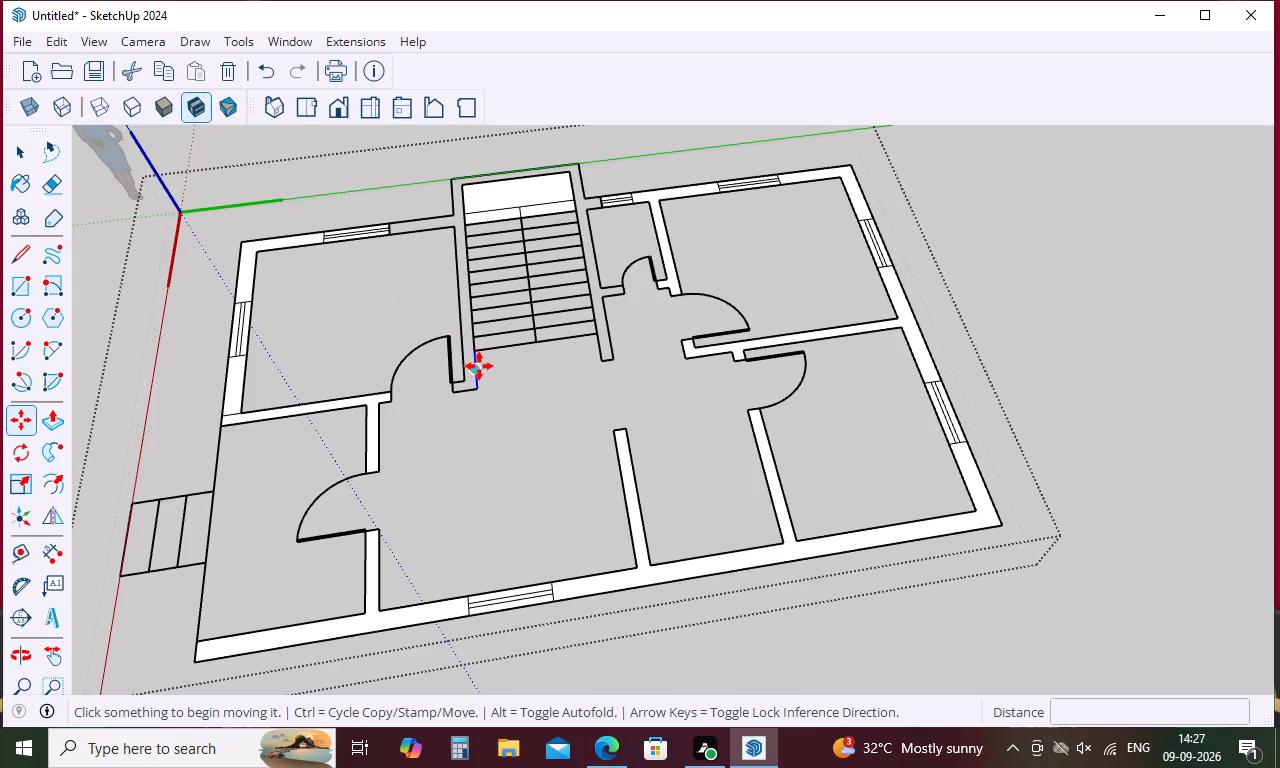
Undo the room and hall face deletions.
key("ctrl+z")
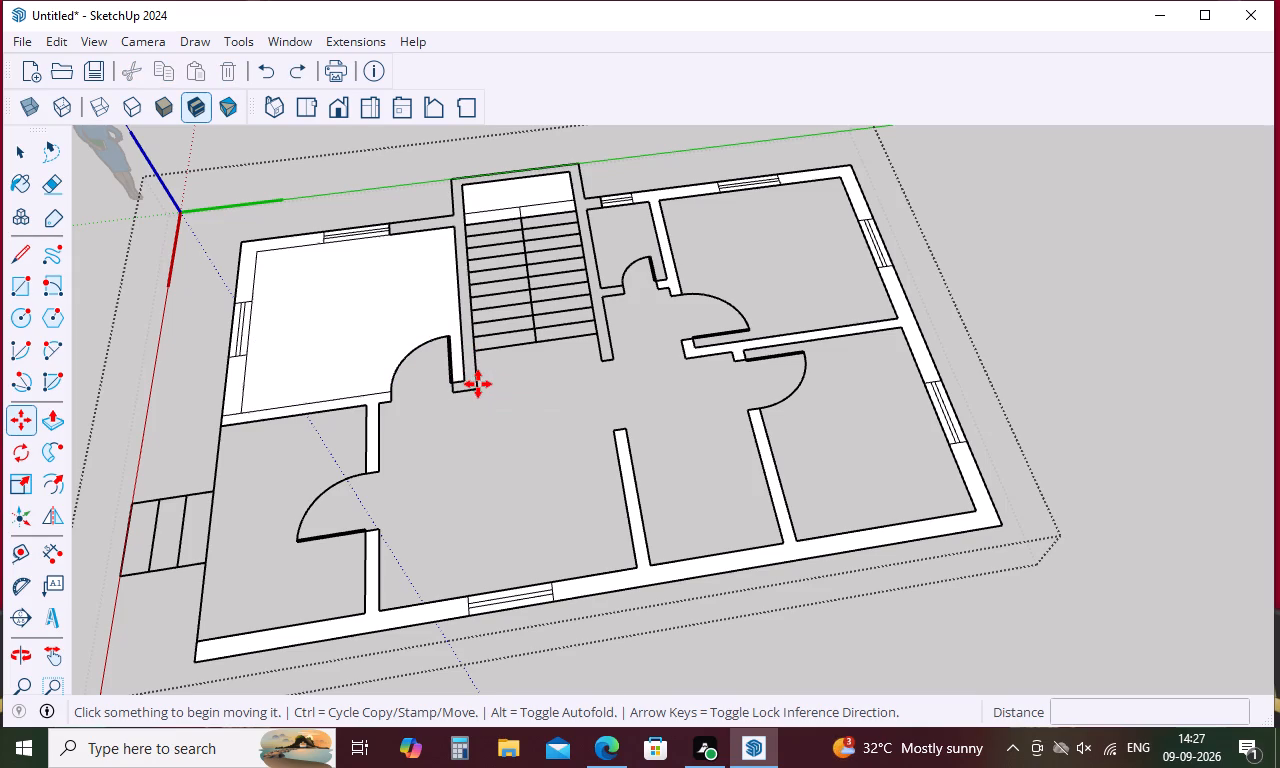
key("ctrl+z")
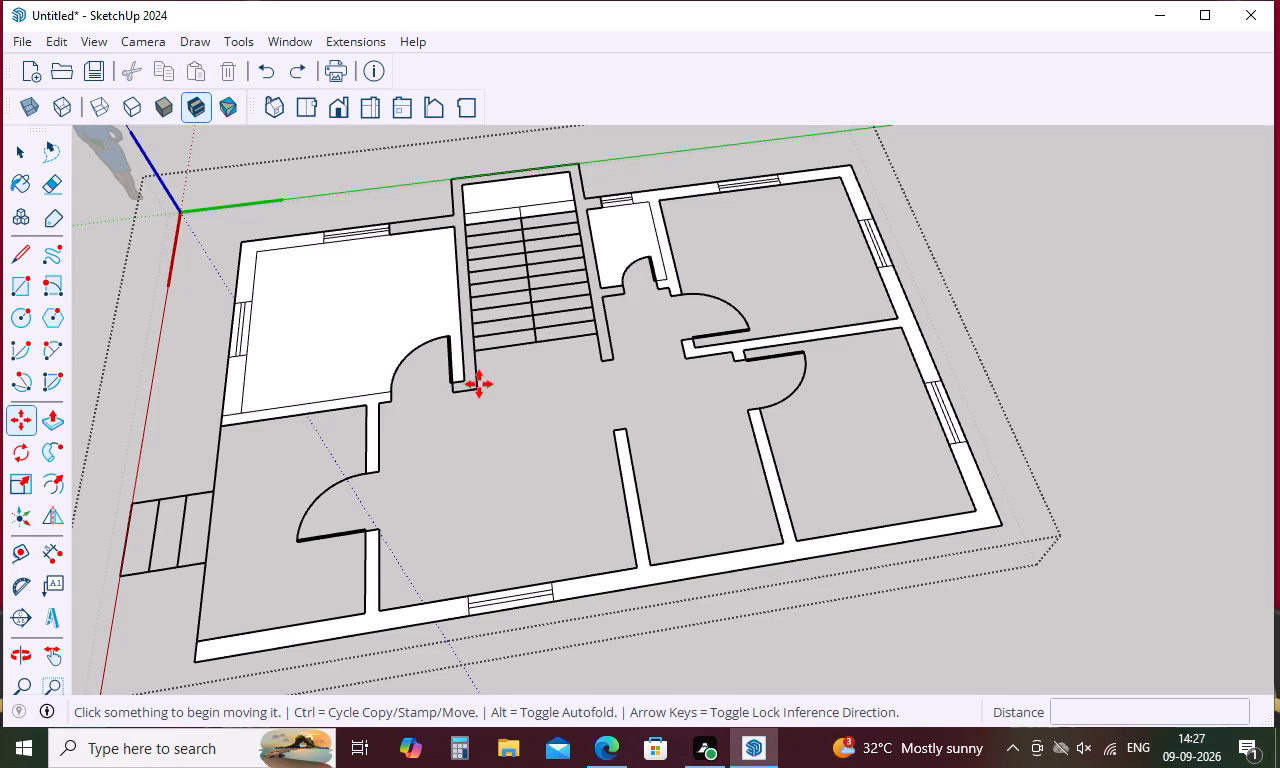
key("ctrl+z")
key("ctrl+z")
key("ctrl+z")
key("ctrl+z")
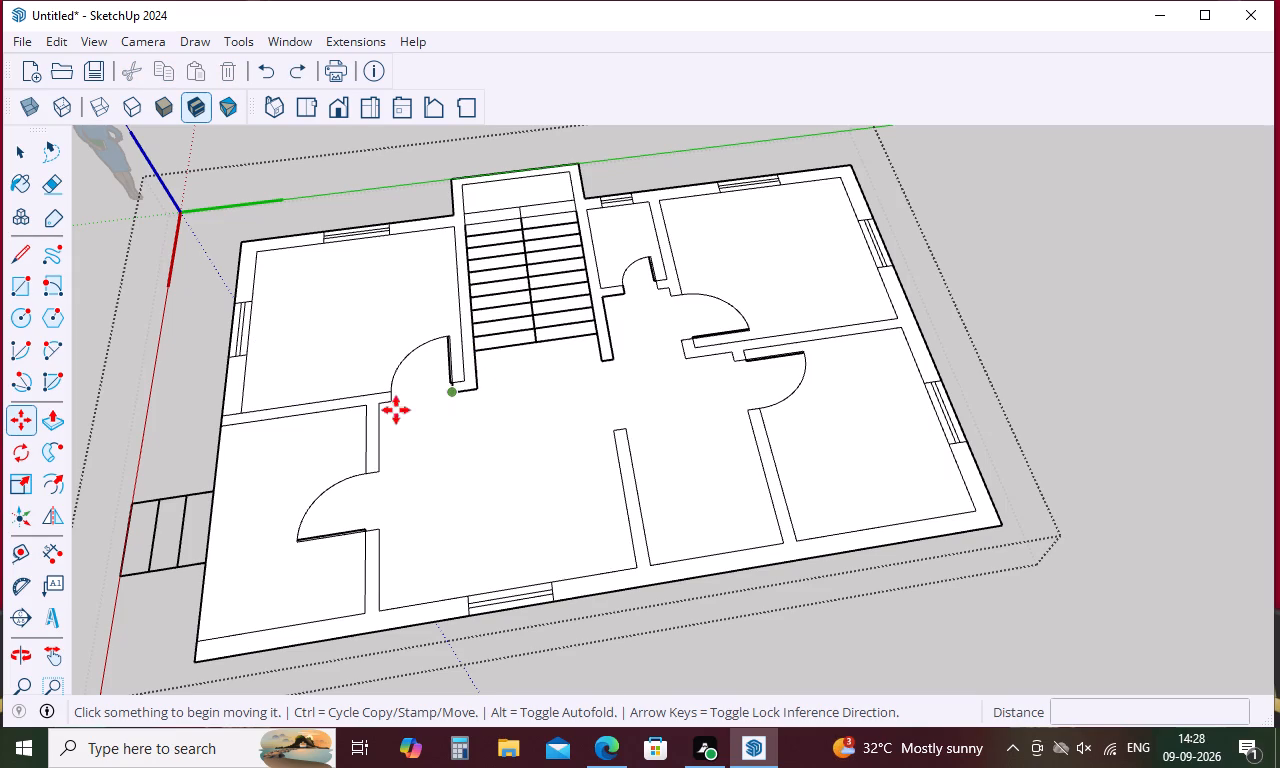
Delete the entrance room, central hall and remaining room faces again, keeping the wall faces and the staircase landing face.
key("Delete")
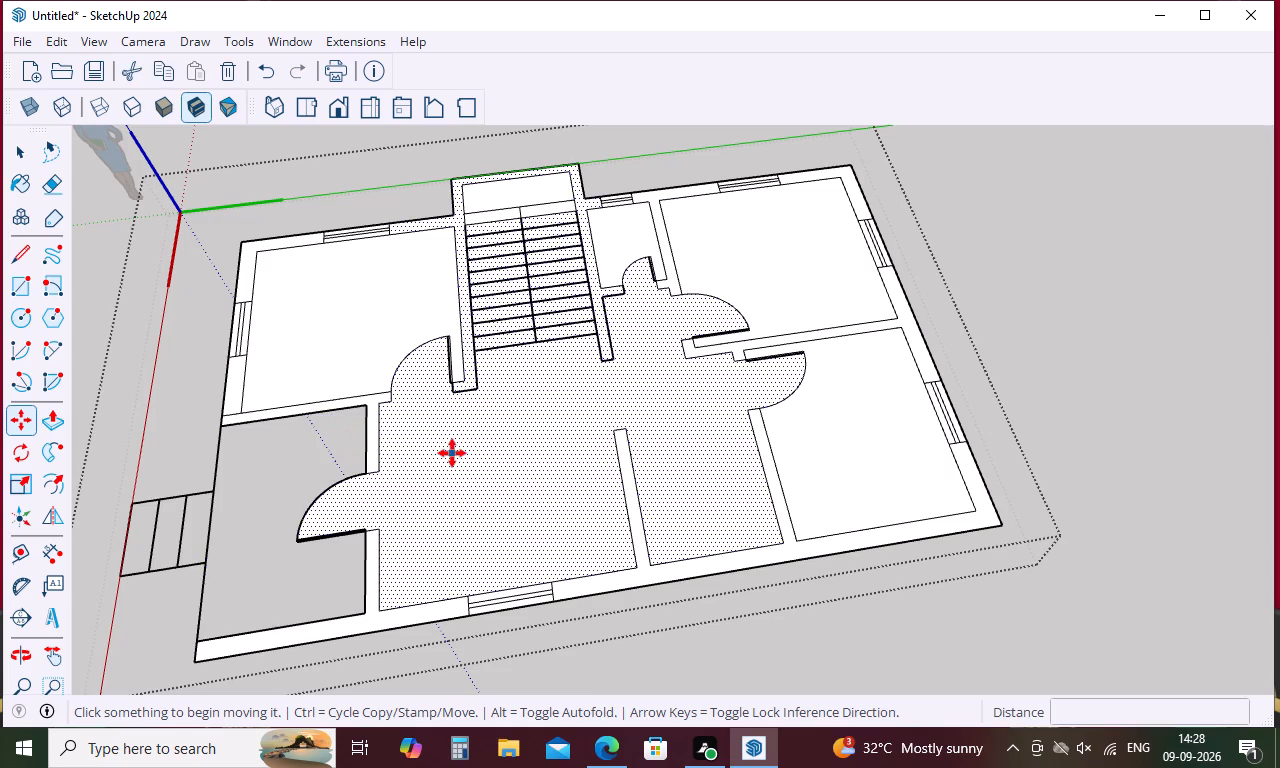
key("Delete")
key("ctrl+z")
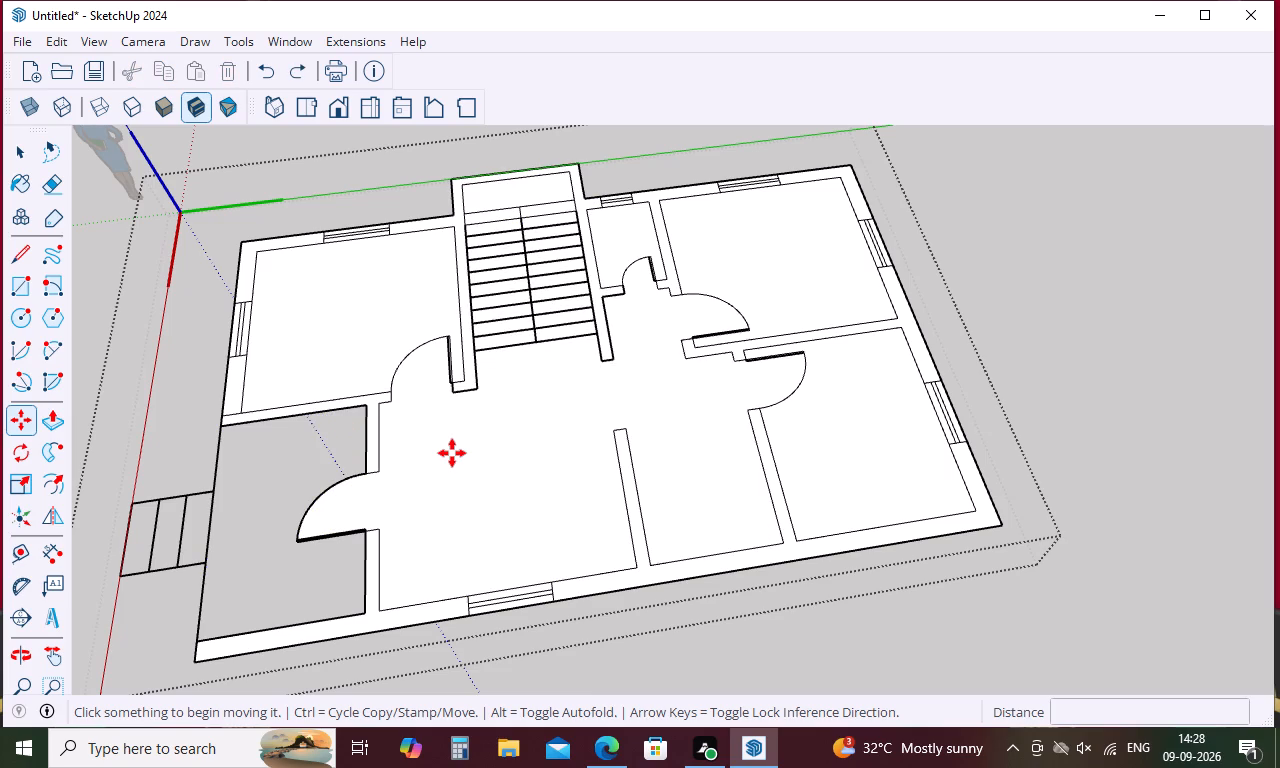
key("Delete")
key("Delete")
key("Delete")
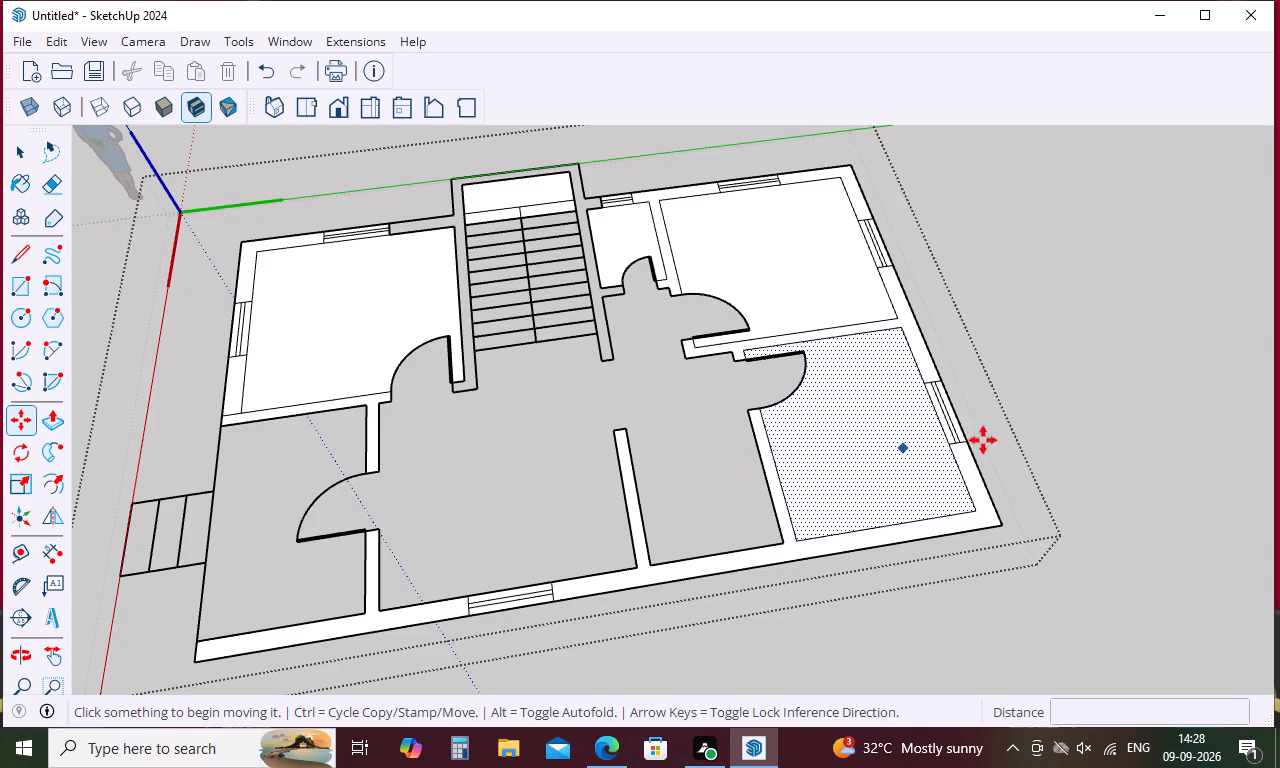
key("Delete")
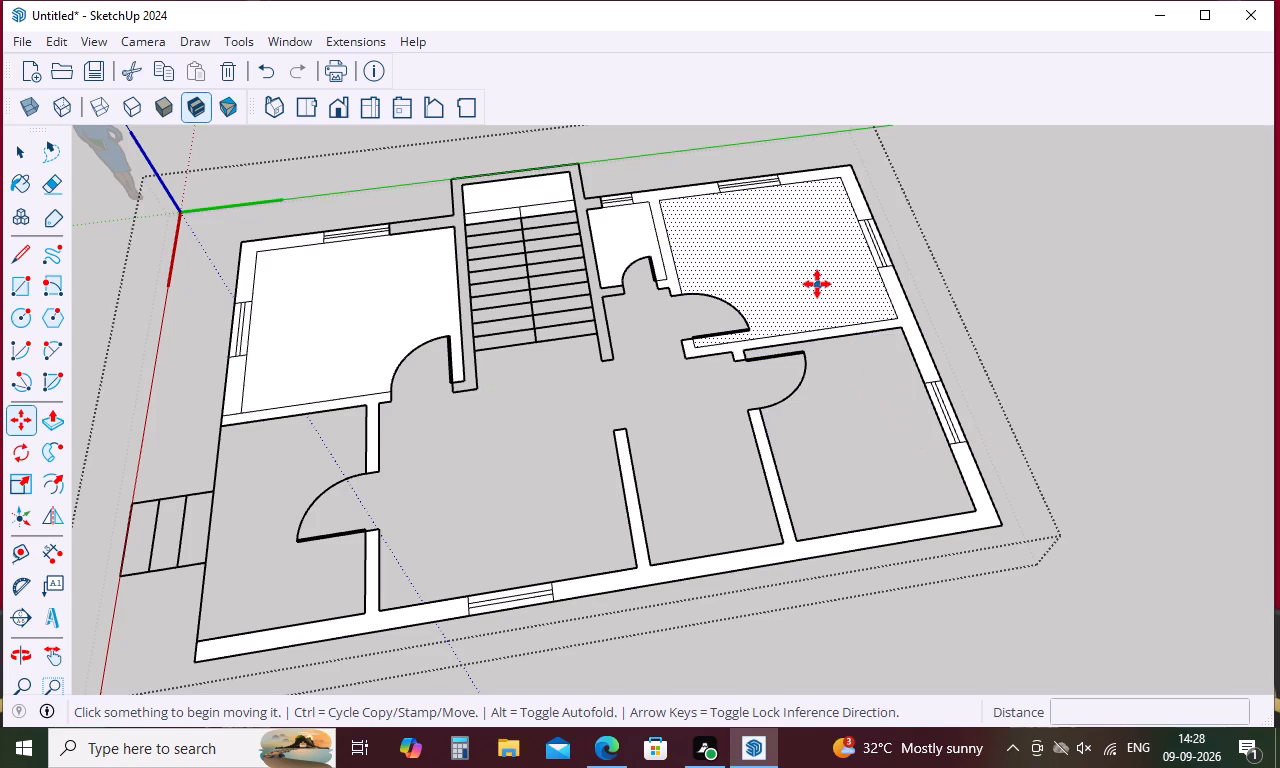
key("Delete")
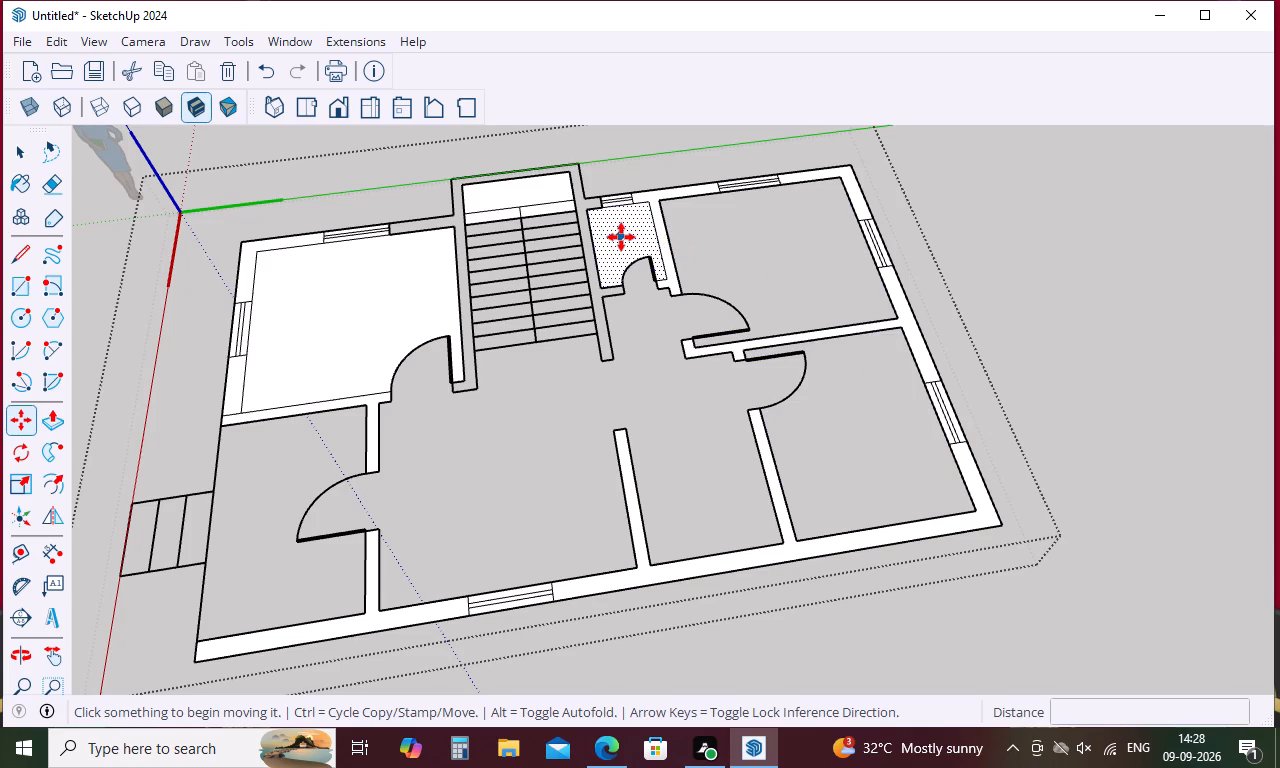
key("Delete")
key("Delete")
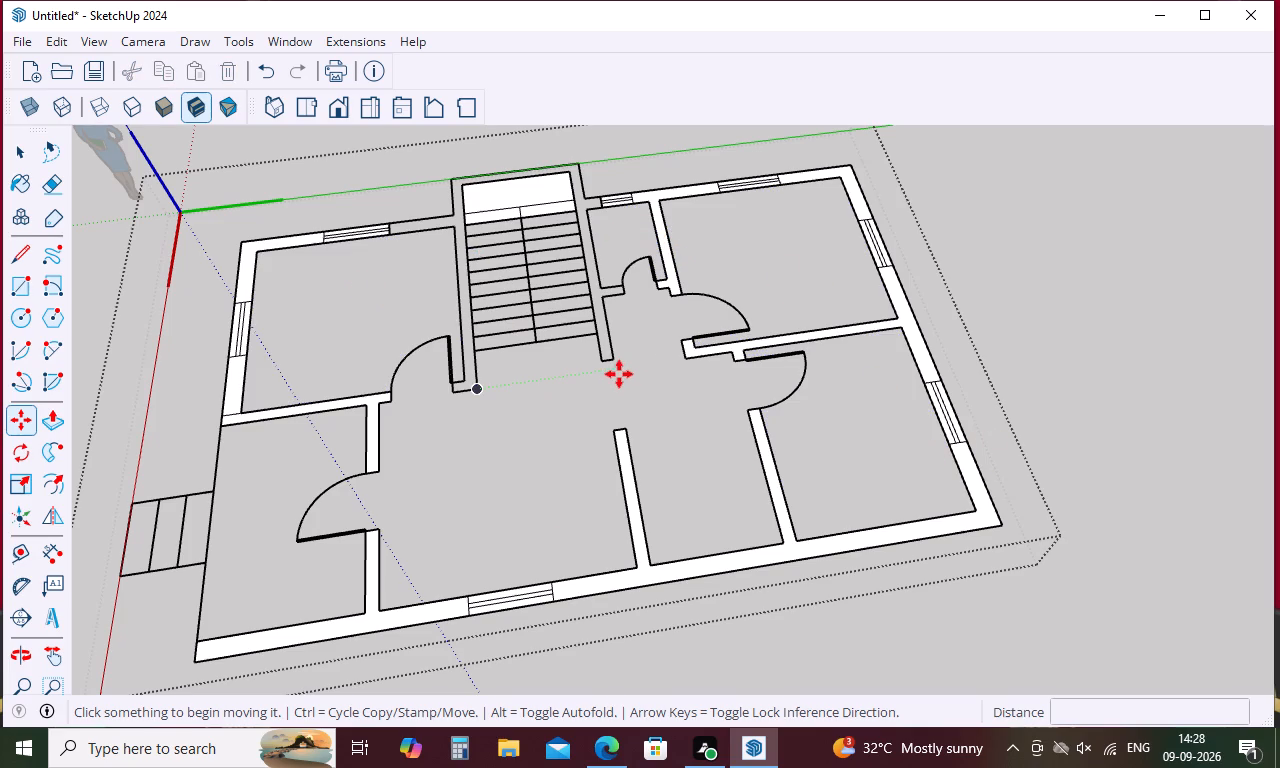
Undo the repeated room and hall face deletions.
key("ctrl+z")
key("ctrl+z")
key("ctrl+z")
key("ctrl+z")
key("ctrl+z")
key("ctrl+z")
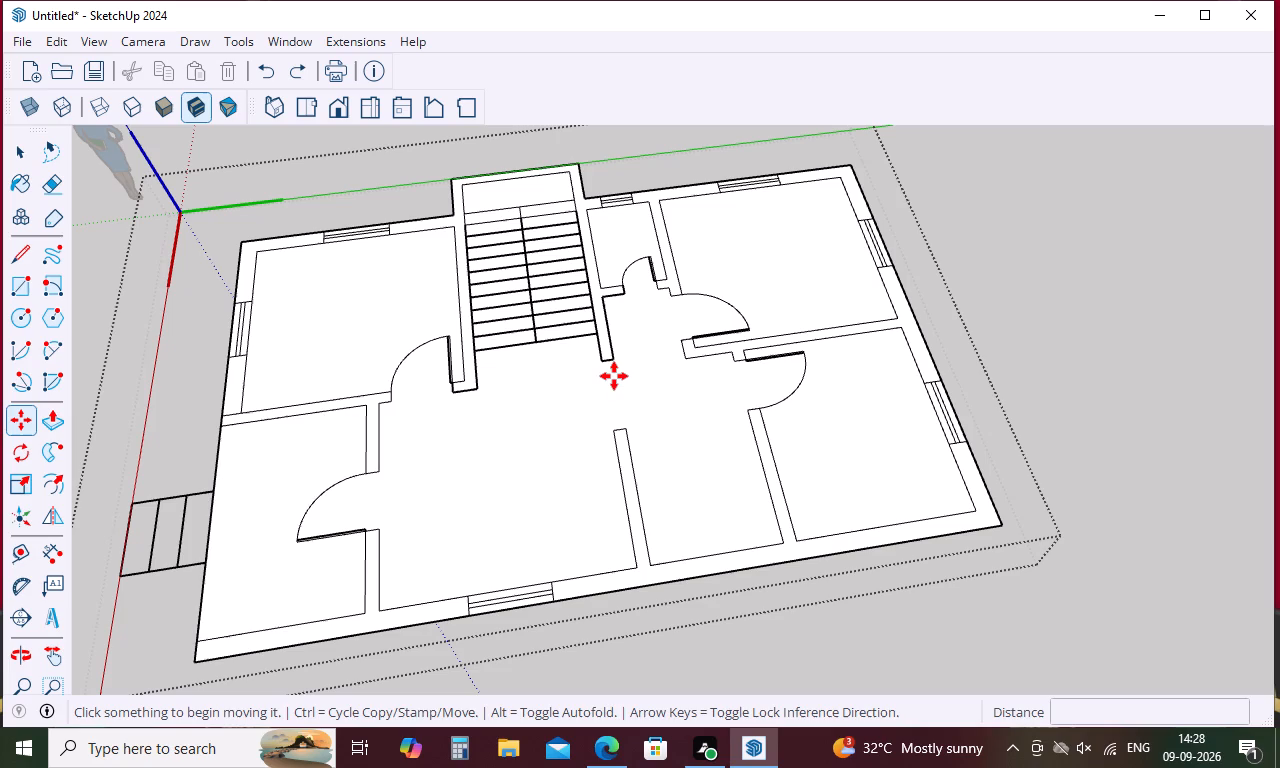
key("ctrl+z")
Select all linework and generated faces of the floor plan inside the group and delete them.
key("space")
scroll(630, 373, "down", 7)
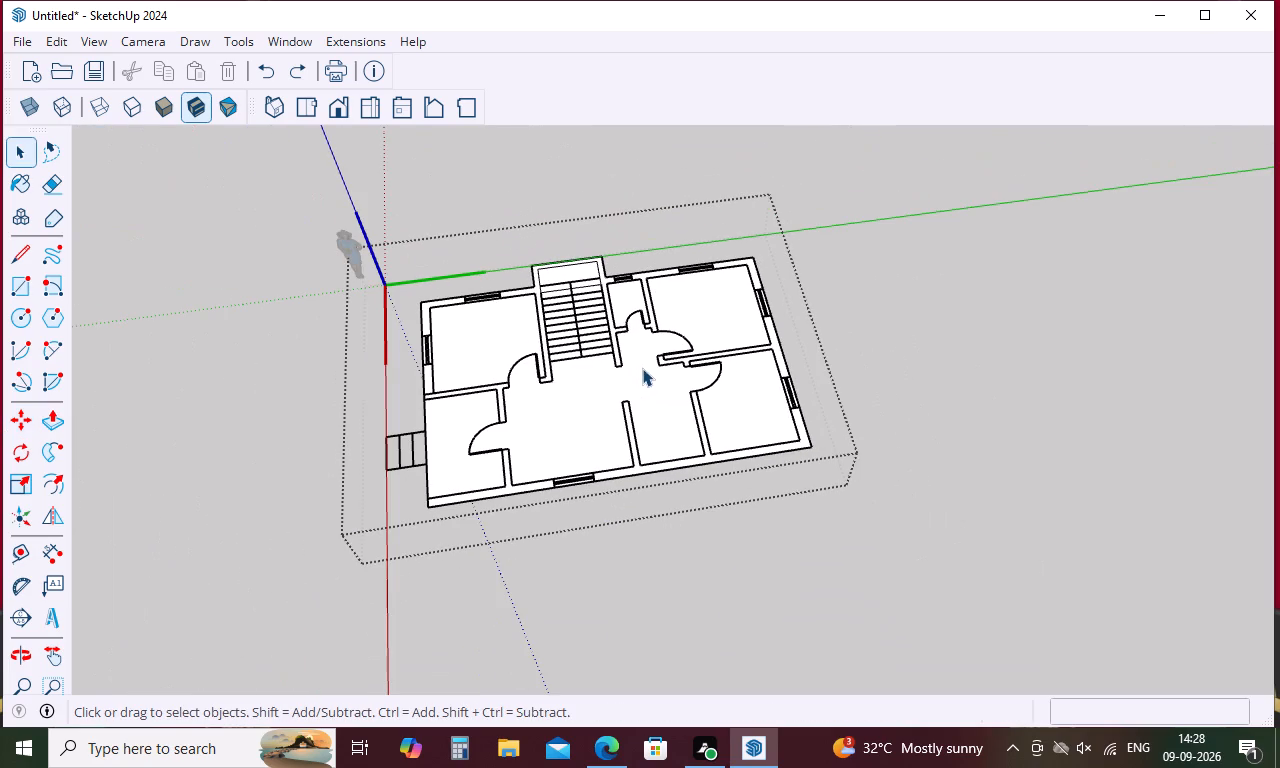
left_click_drag(985, 200, 381, 595)
key("space")
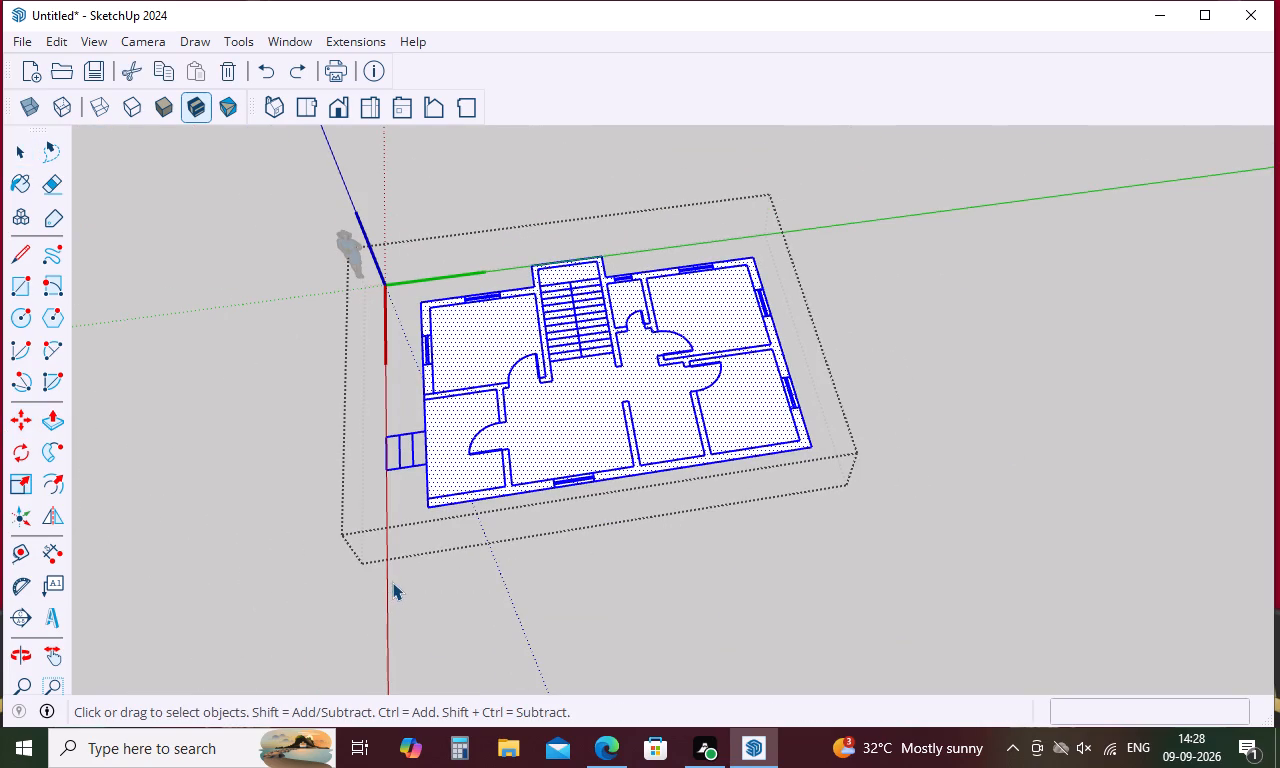
key("Delete")
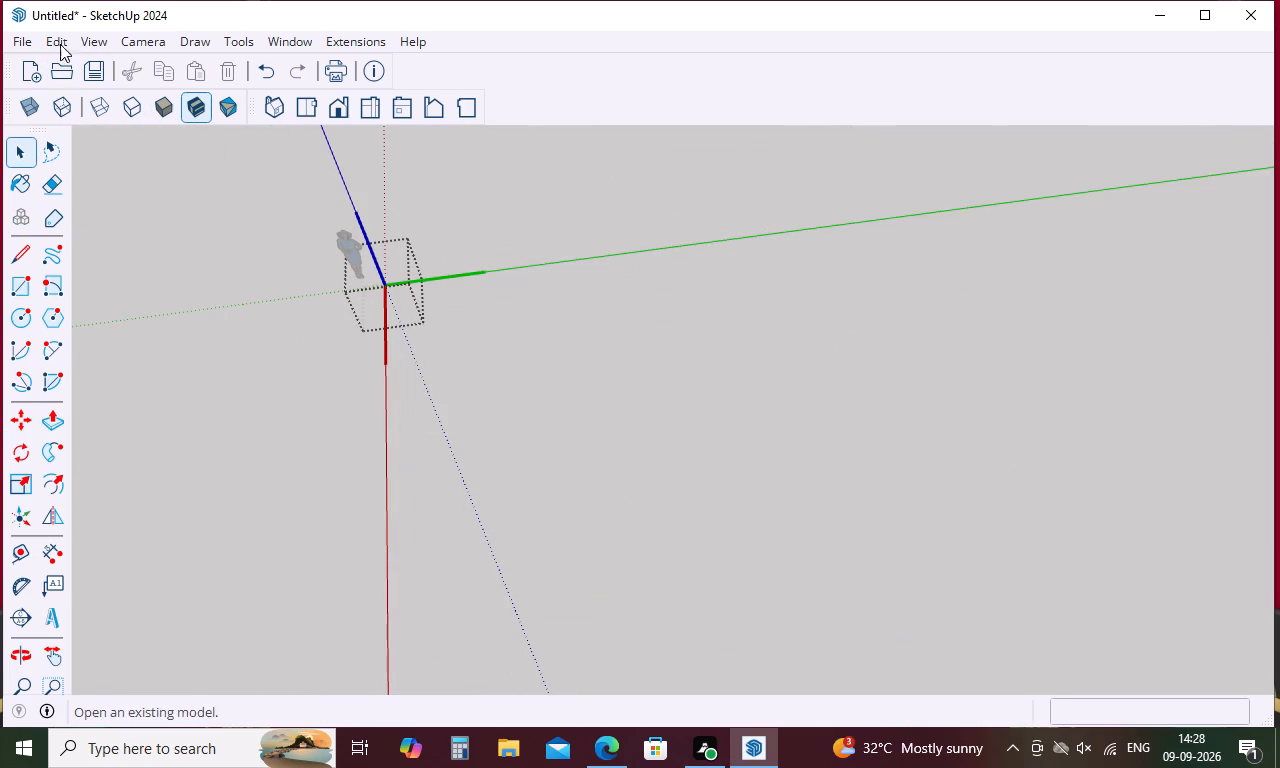
Import the SketchUp model g=10 from Documents and place it near the origin.
left_click(55, 40)
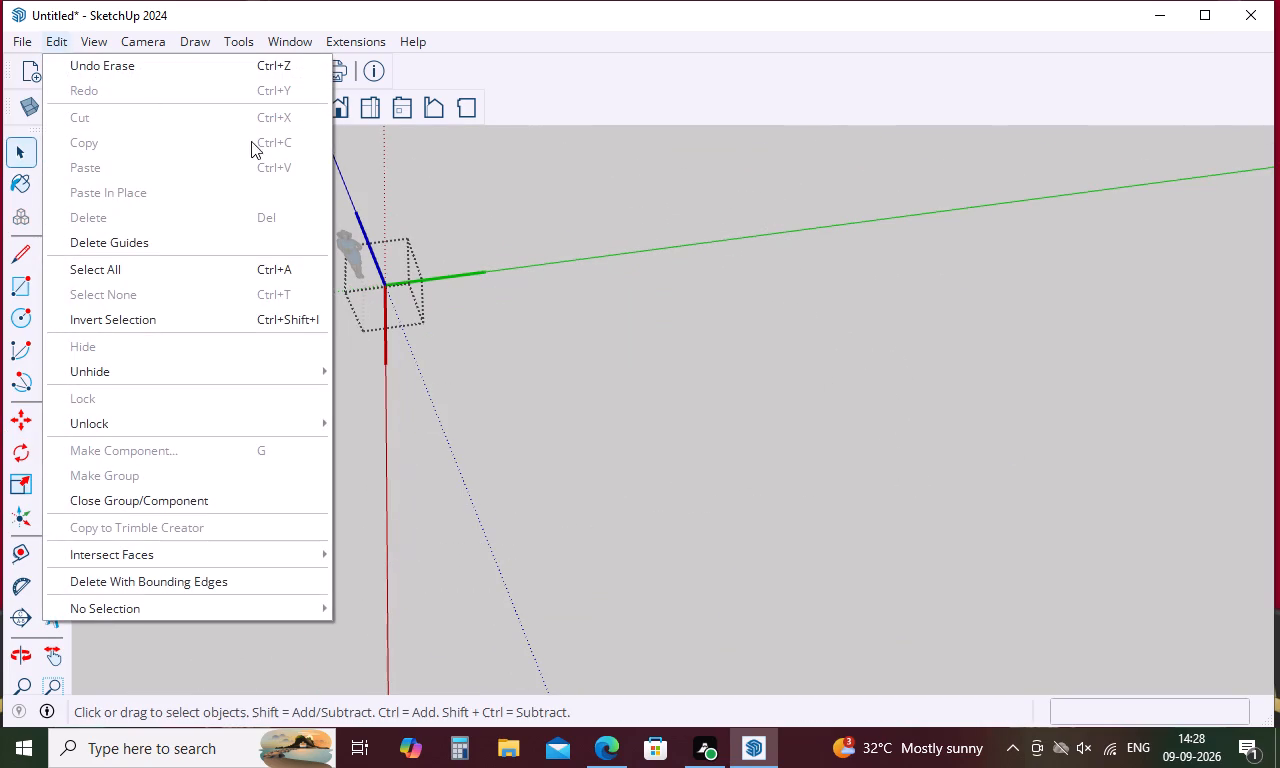
left_click(645, 230)
left_click(17, 34)
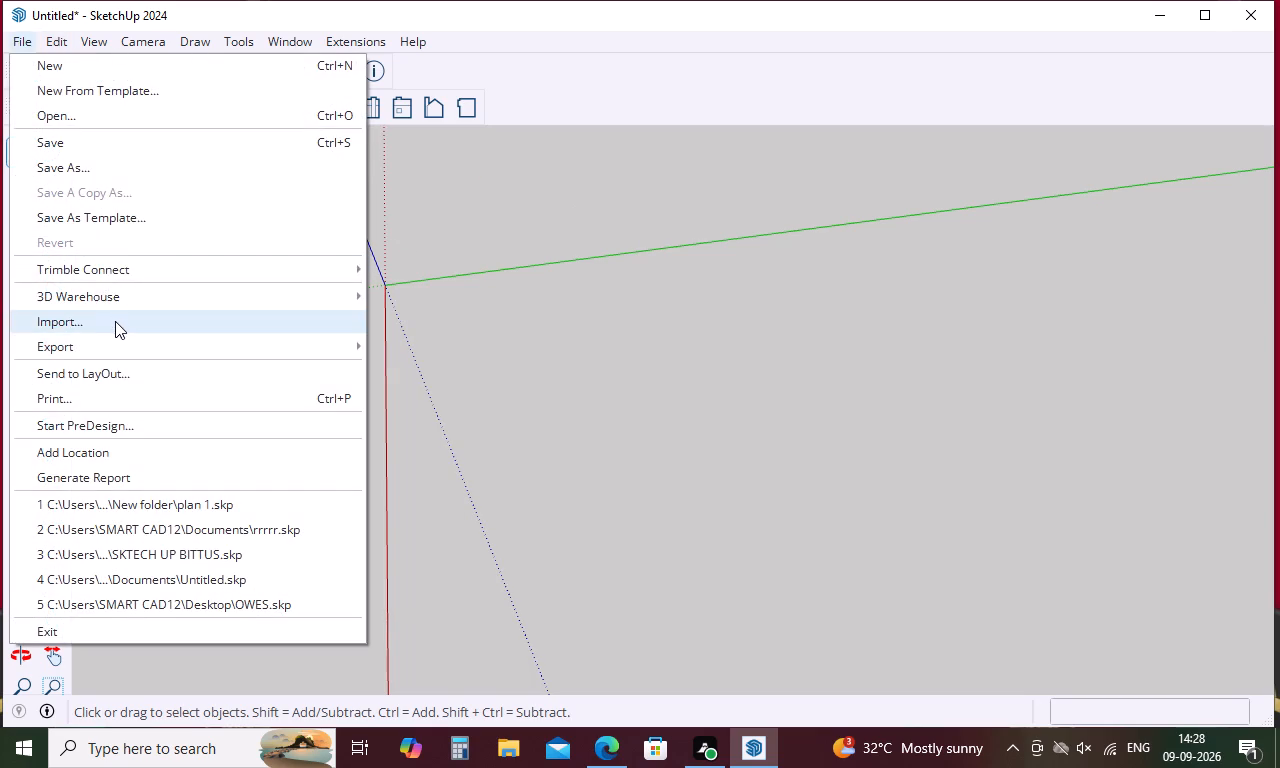
left_click(116, 320)
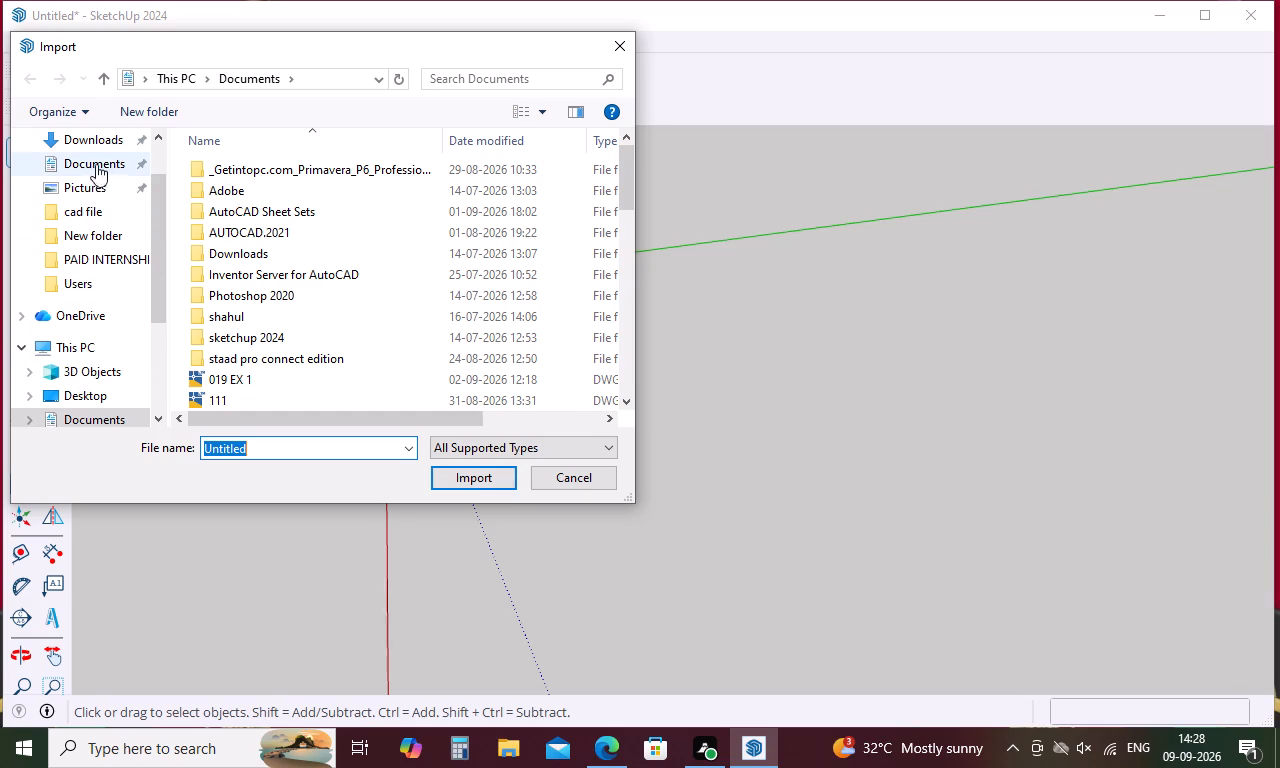
scroll(137, 308, "down", 2)
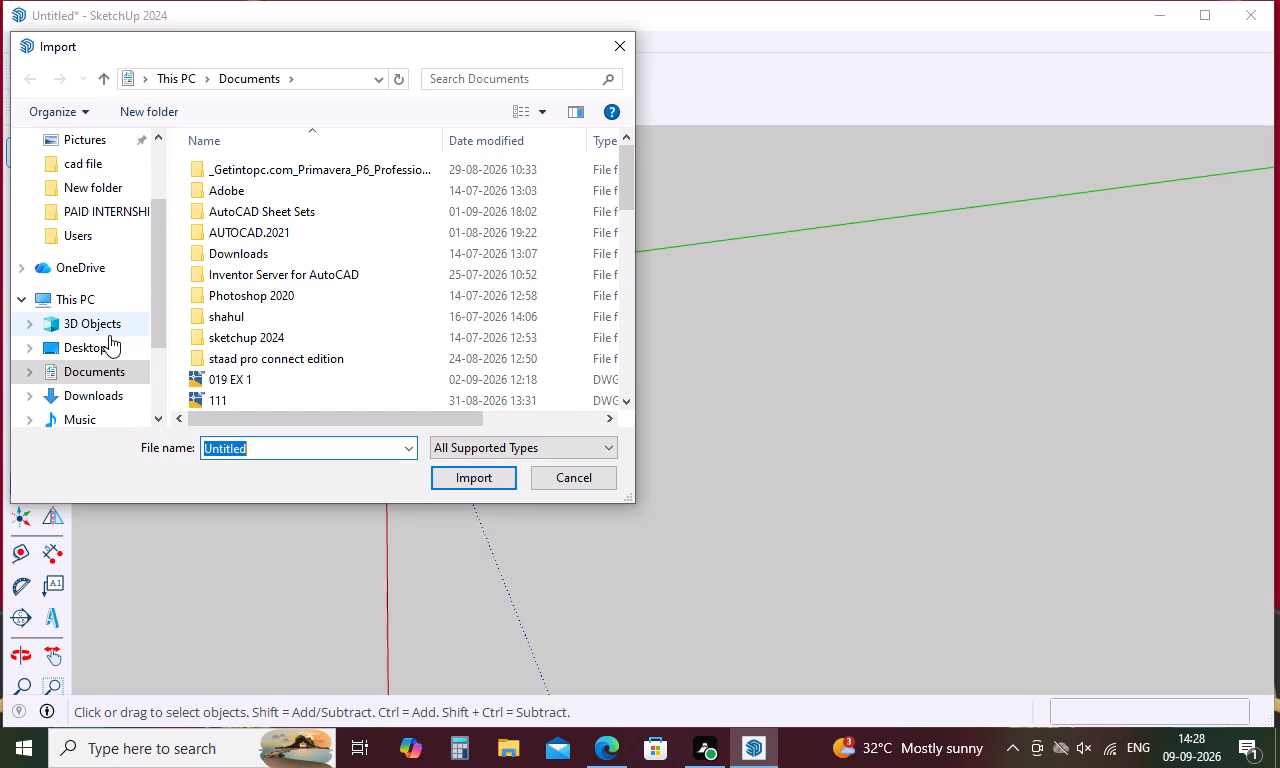
left_click(88, 376)
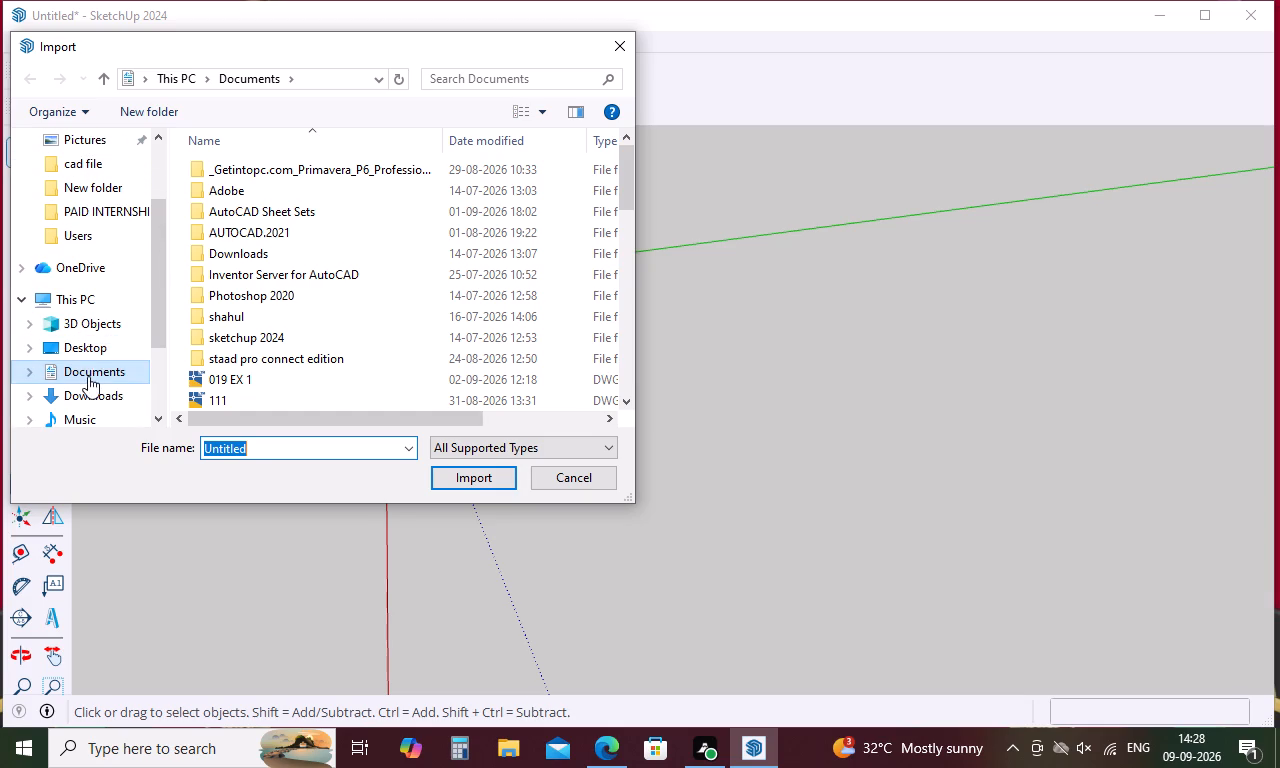
scroll(347, 335, "down", 4)
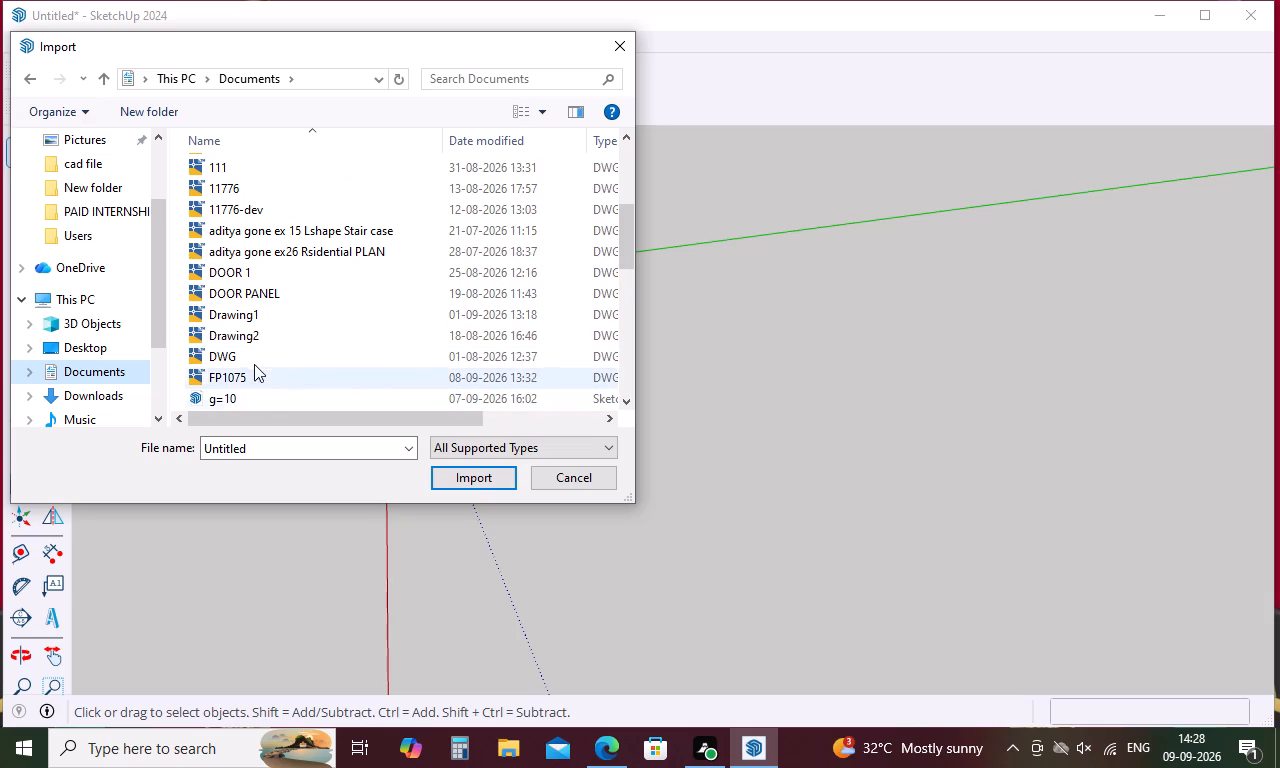
left_click(266, 400)
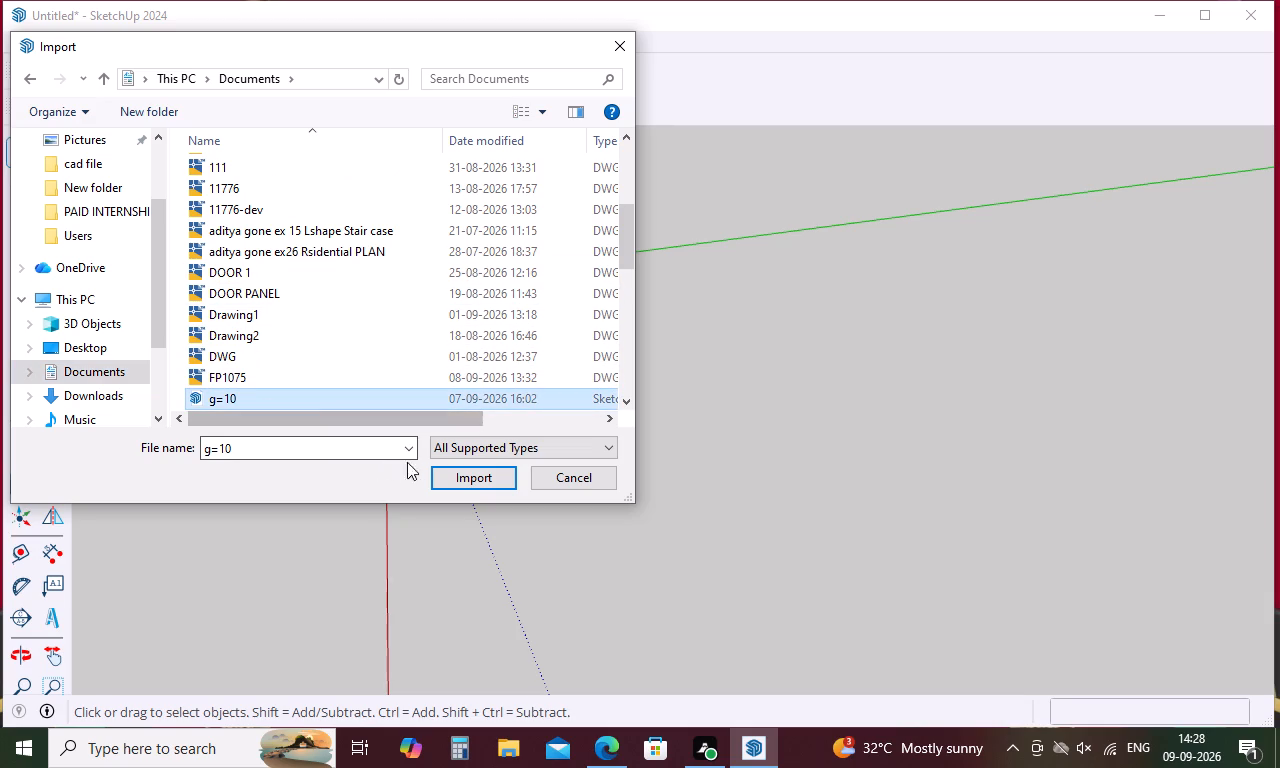
left_click(432, 471)
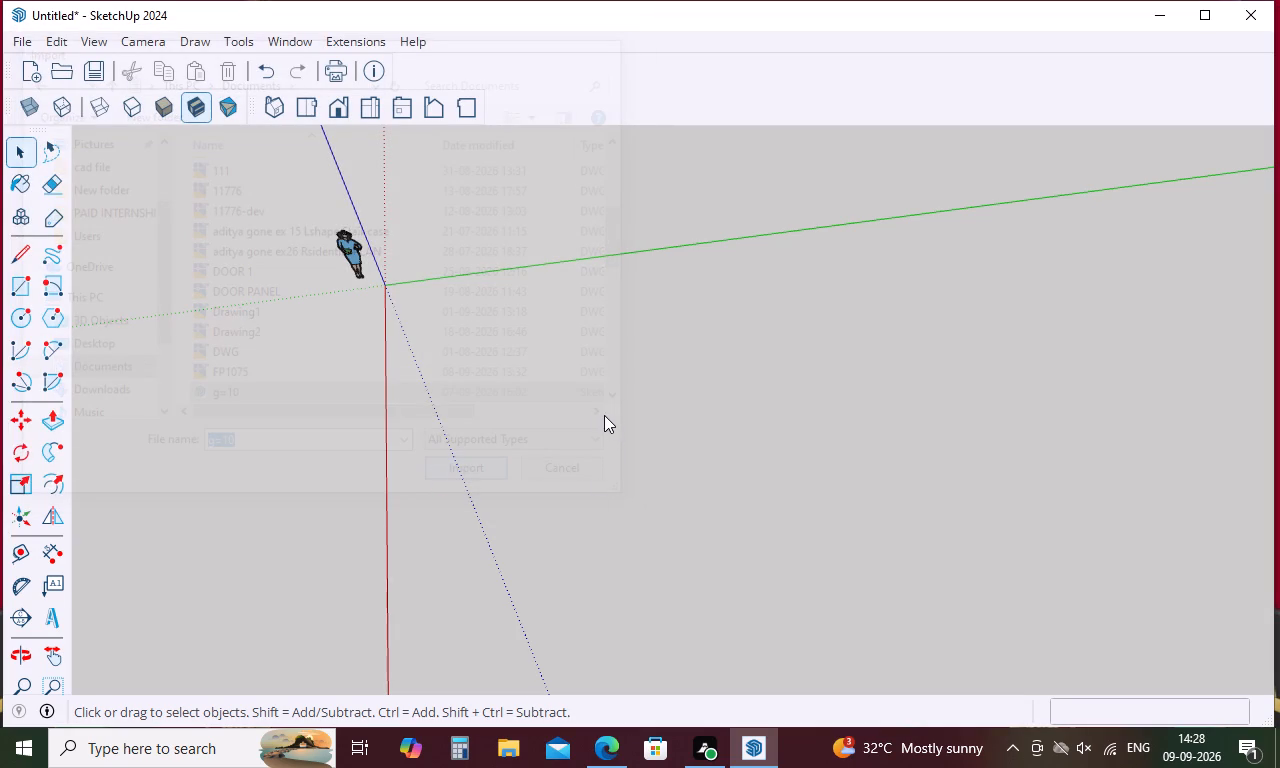
left_click(571, 398)
Examine the imported high-rise building from several angles, both as a whole and close up on its facade.
scroll(578, 384, "down", 4)
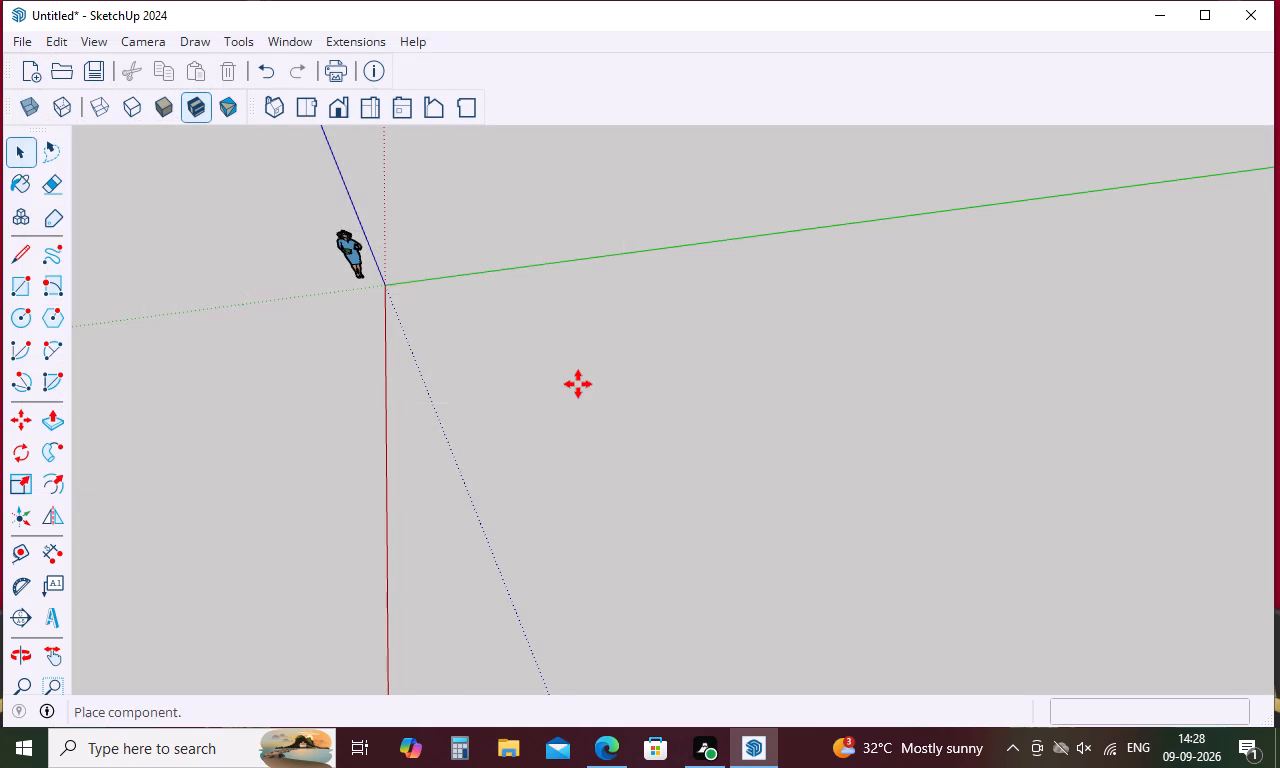
scroll(578, 384, "down", 4)
scroll(667, 360, "down", 14)
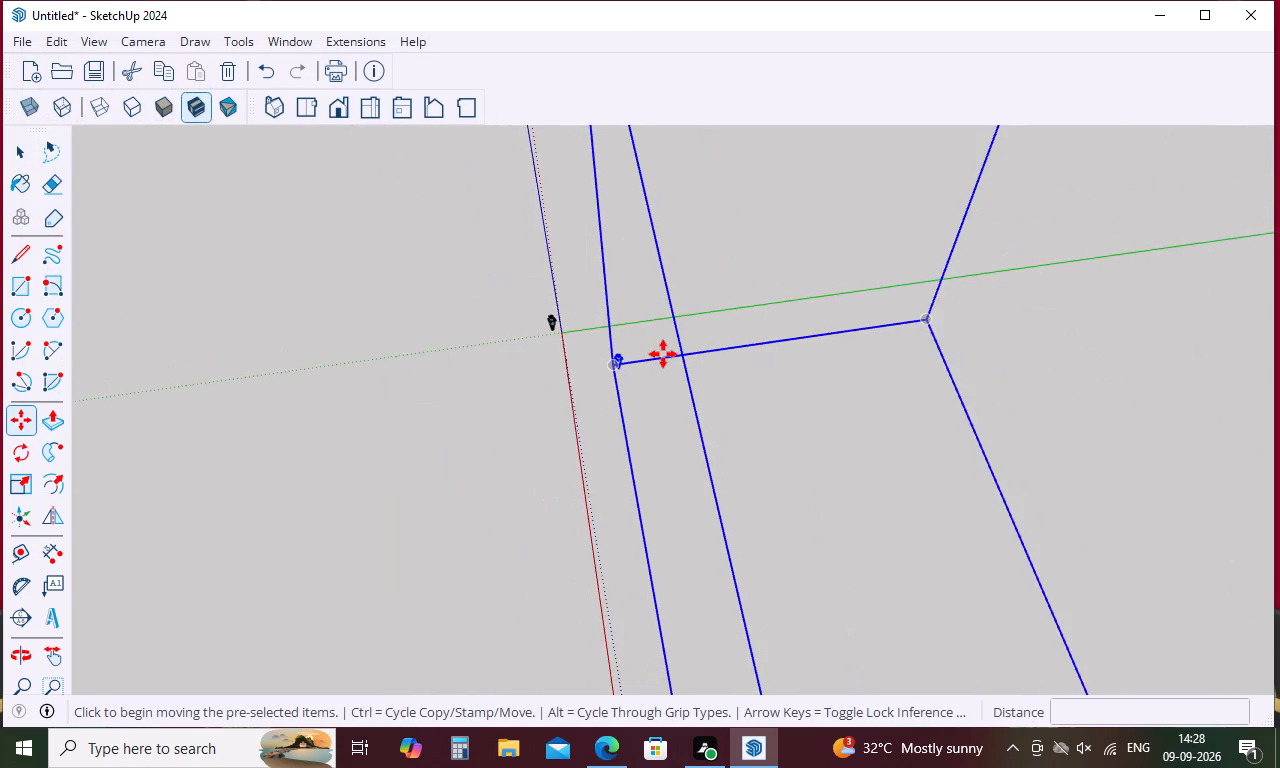
scroll(662, 353, "down", 18)
scroll(657, 342, "down", 5)
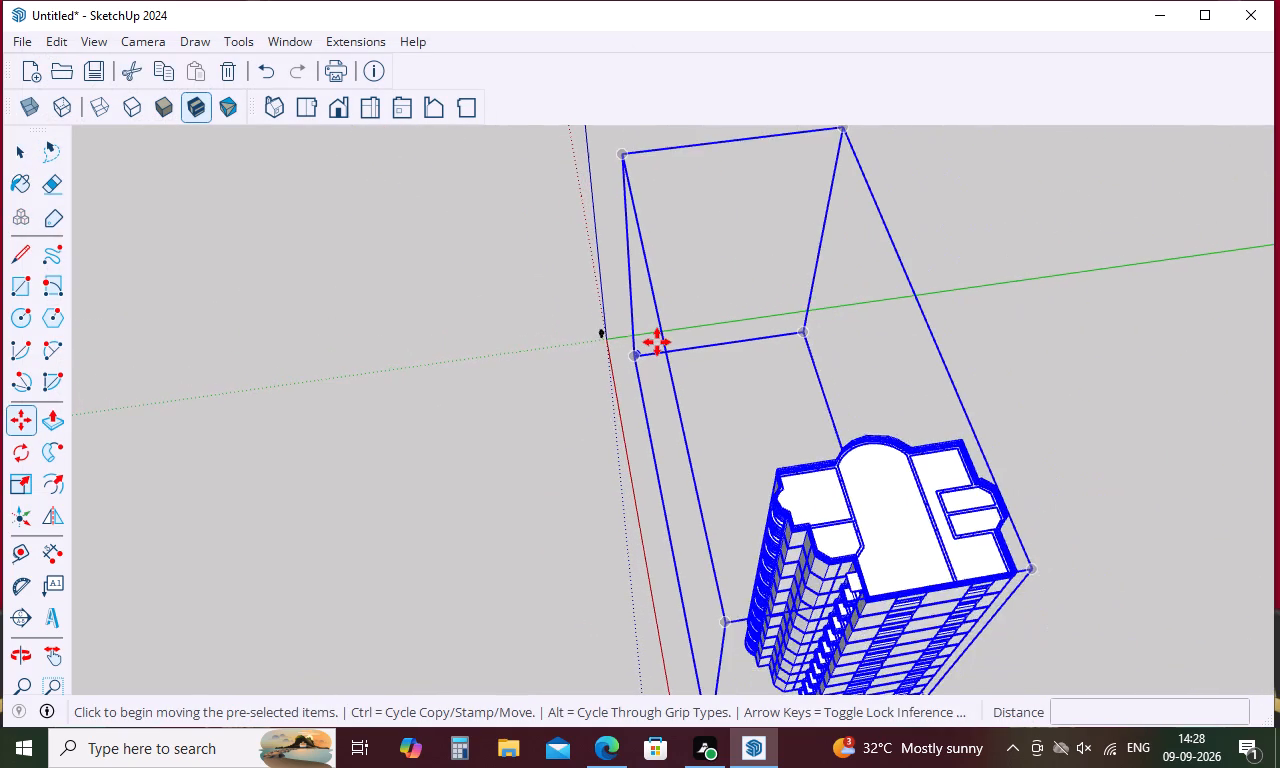
middle_click_drag(772, 475, 978, 297)
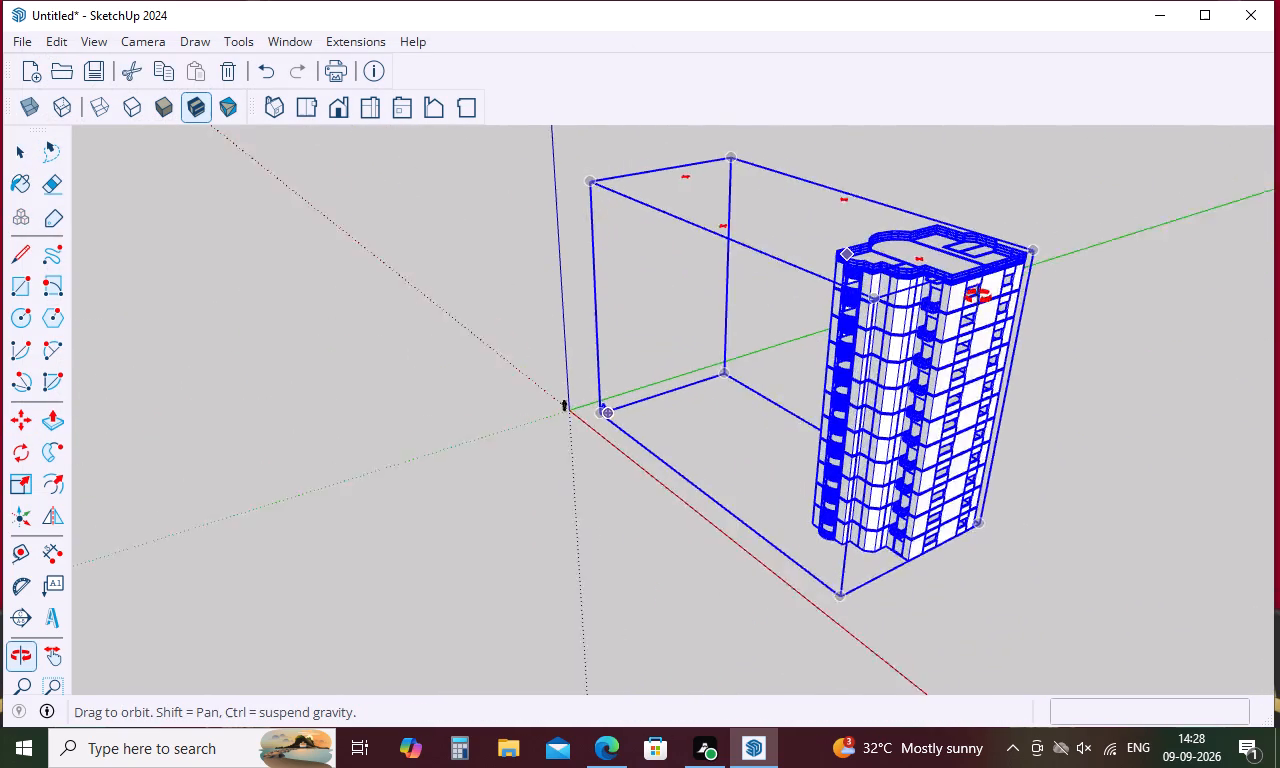
middle_click_drag(978, 297, 1069, 296)
middle_click_drag(1008, 391, 1135, 368)
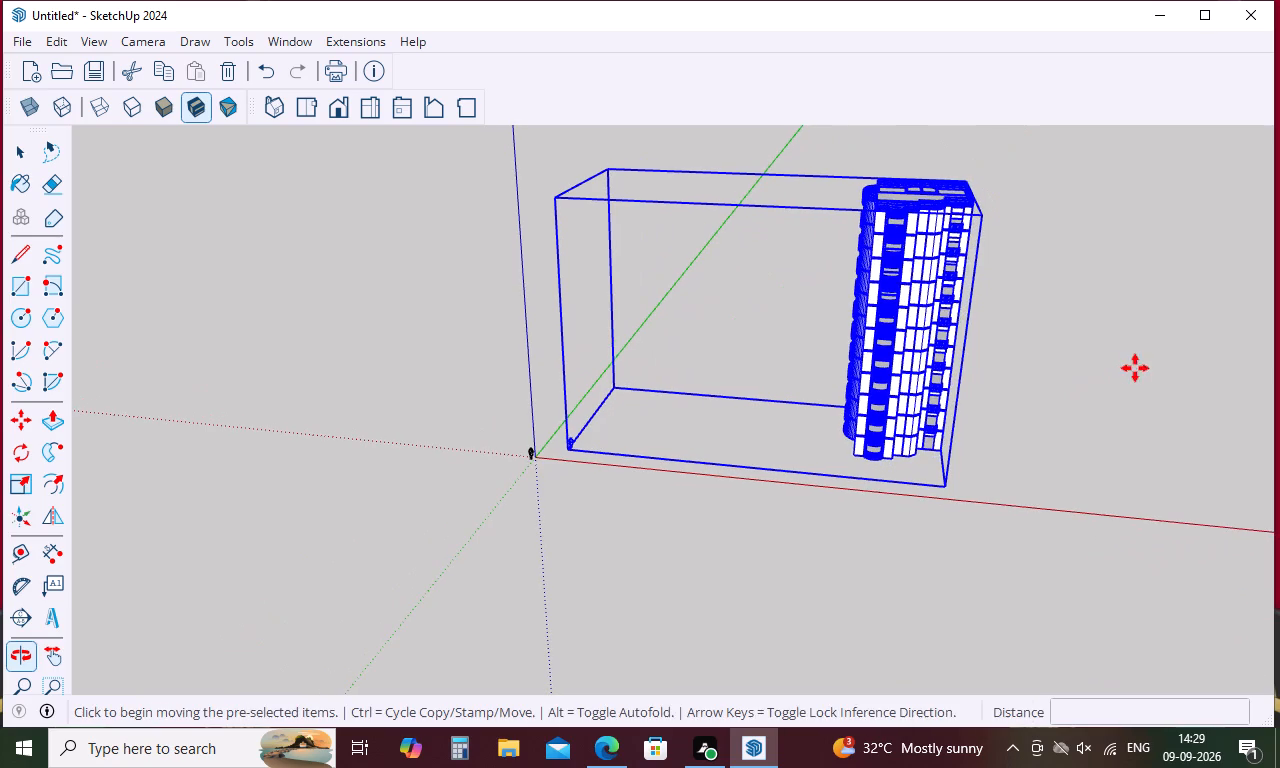
scroll(943, 312, "up", 4)
left_click(1092, 403)
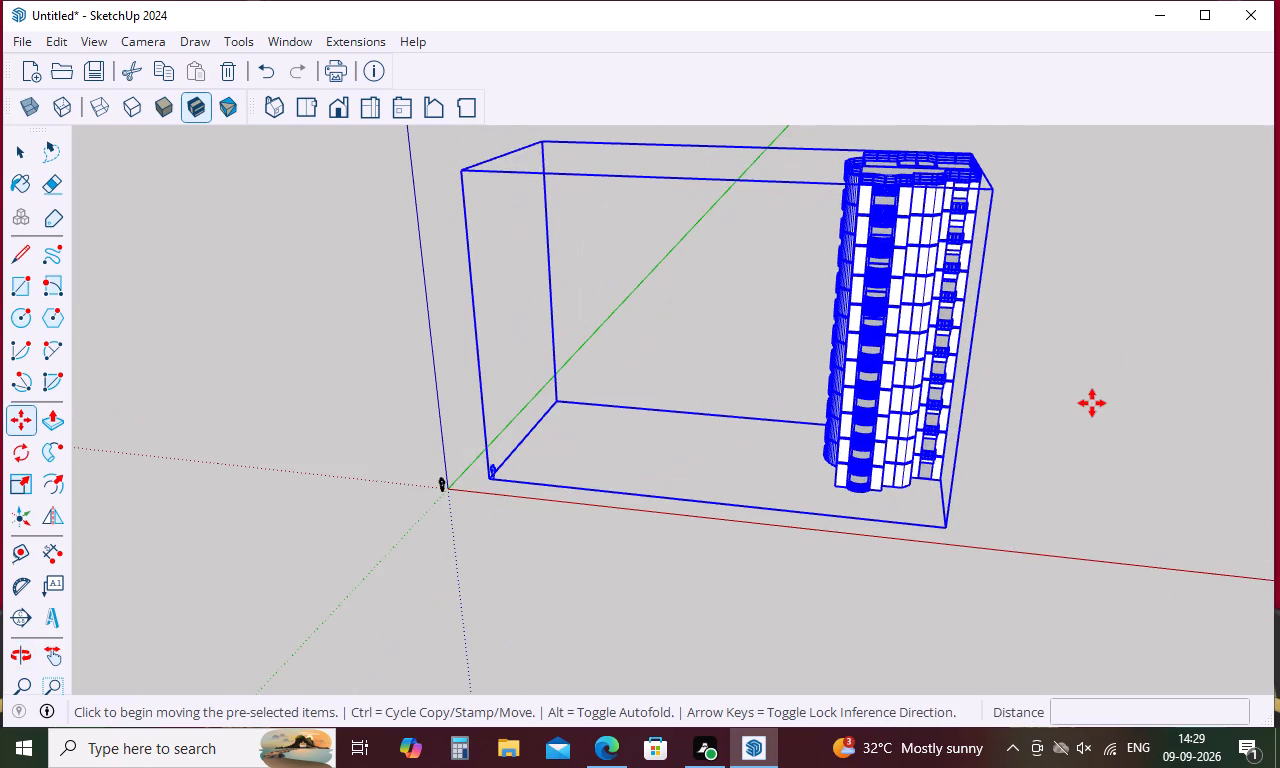
triple_click(1092, 403)
key("space")
key("space")
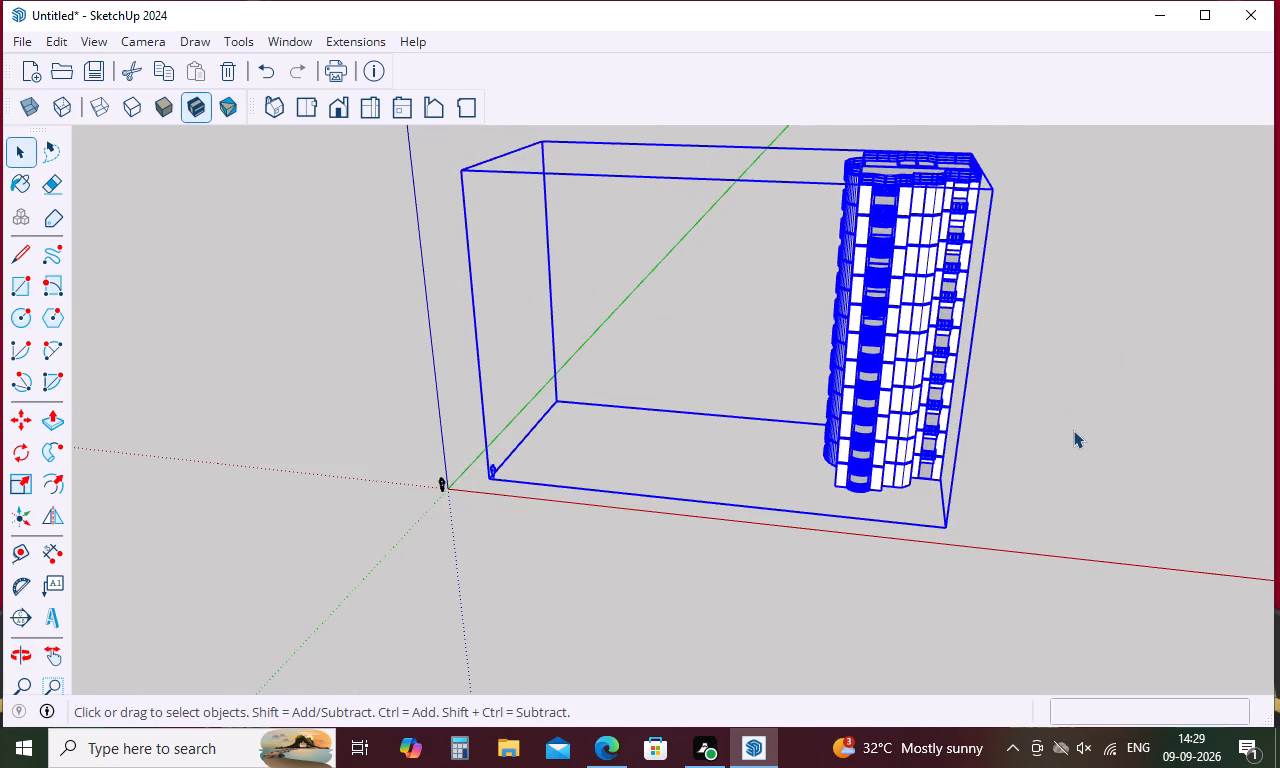
left_click(1058, 446)
scroll(885, 273, "up", 4)
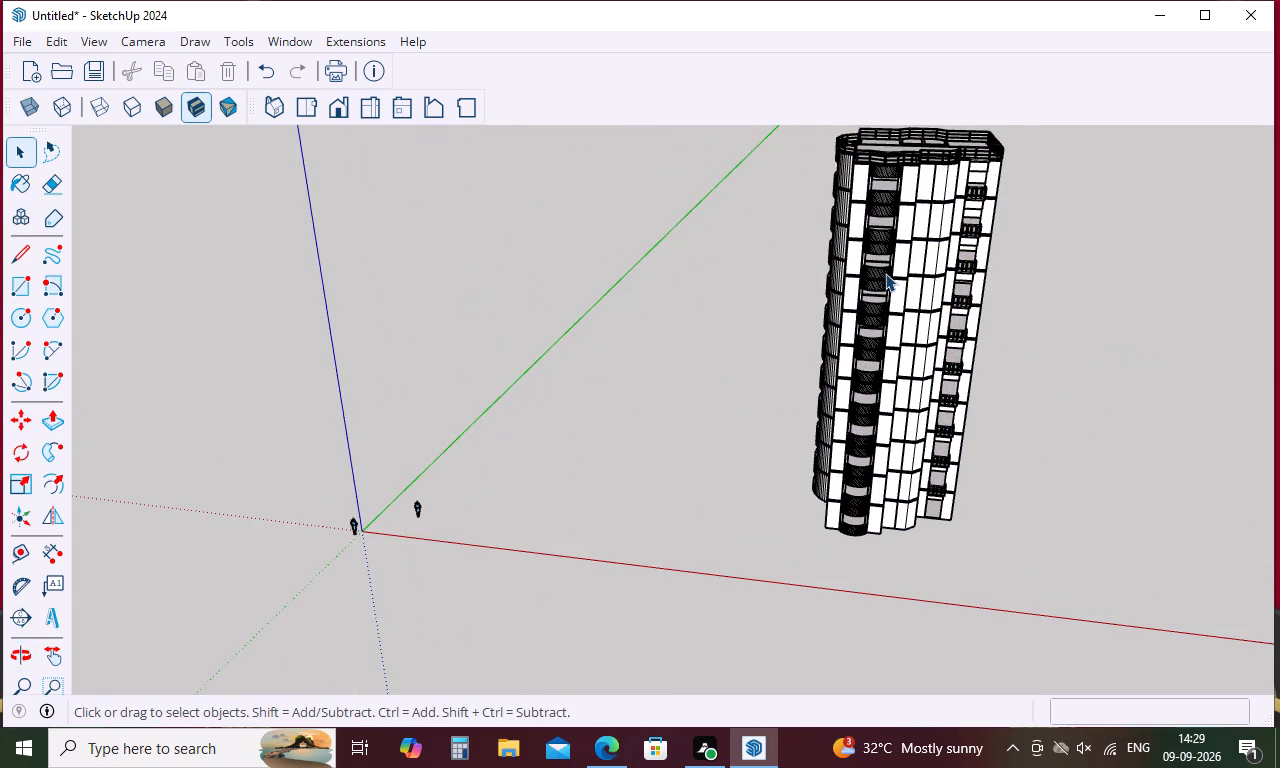
middle_click_drag(887, 274, 890, 220)
scroll(934, 204, "up", 4)
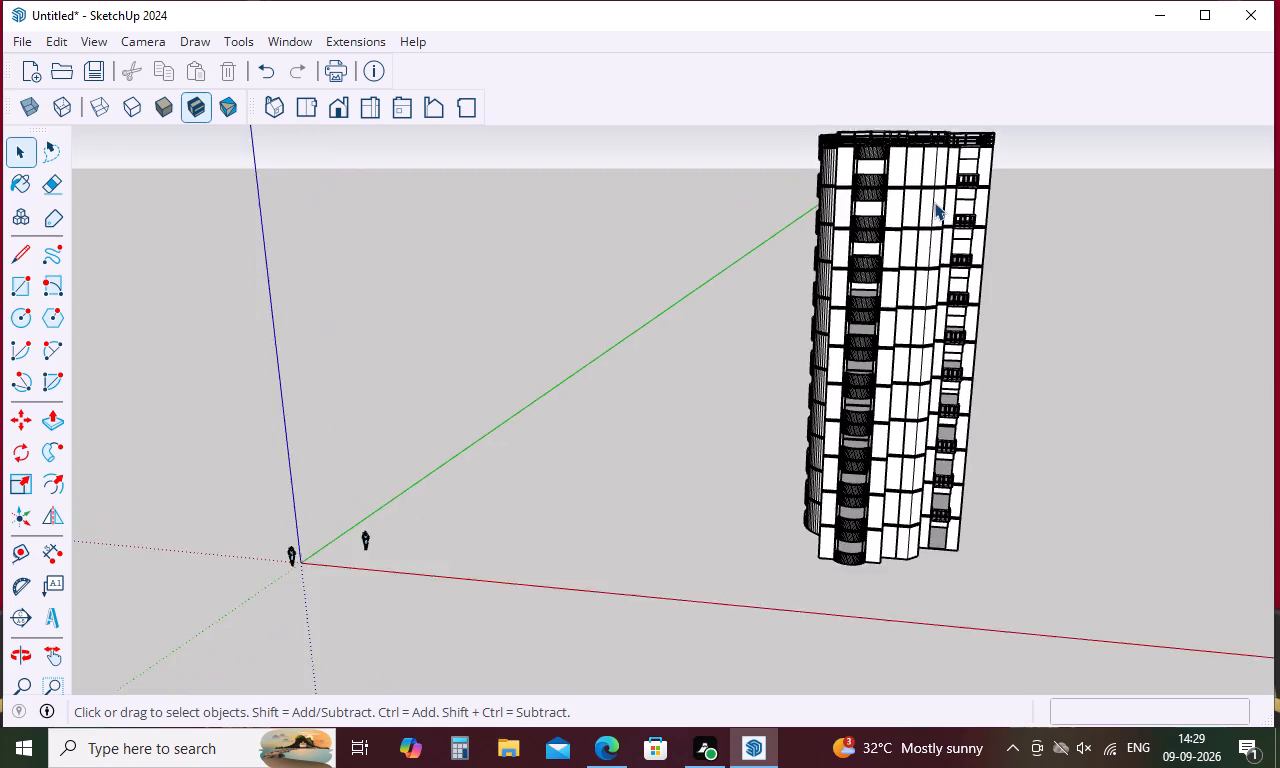
scroll(934, 213, "up", 5)
scroll(934, 213, "down", 4)
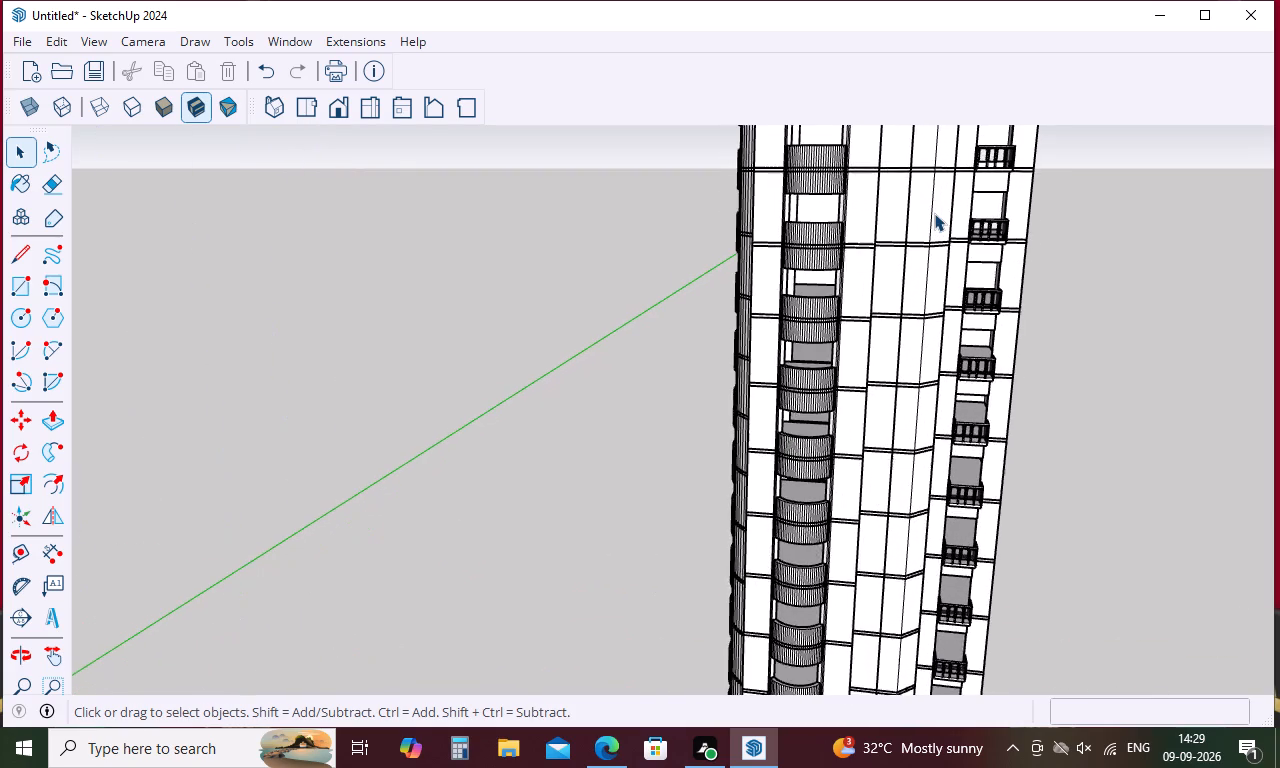
scroll(934, 213, "down", 4)
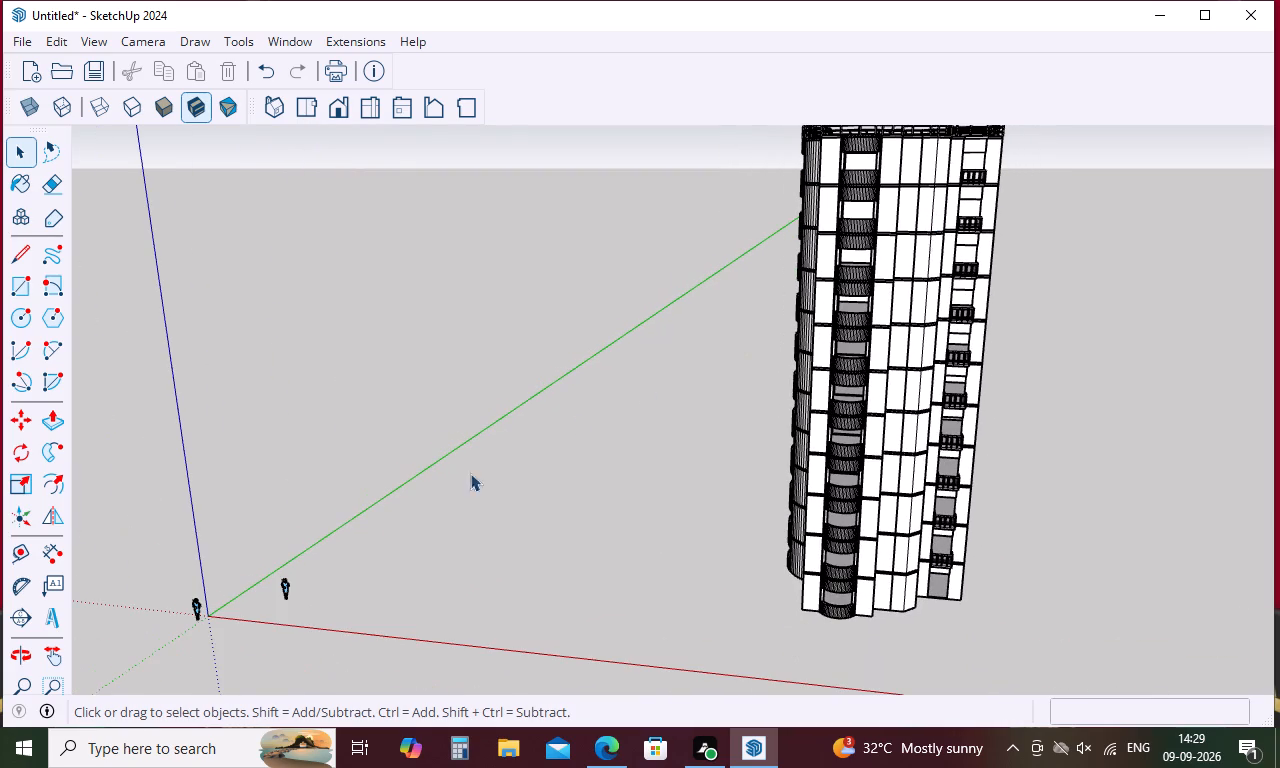
Delete the original scale figure standing at the origin.
left_click(285, 576)
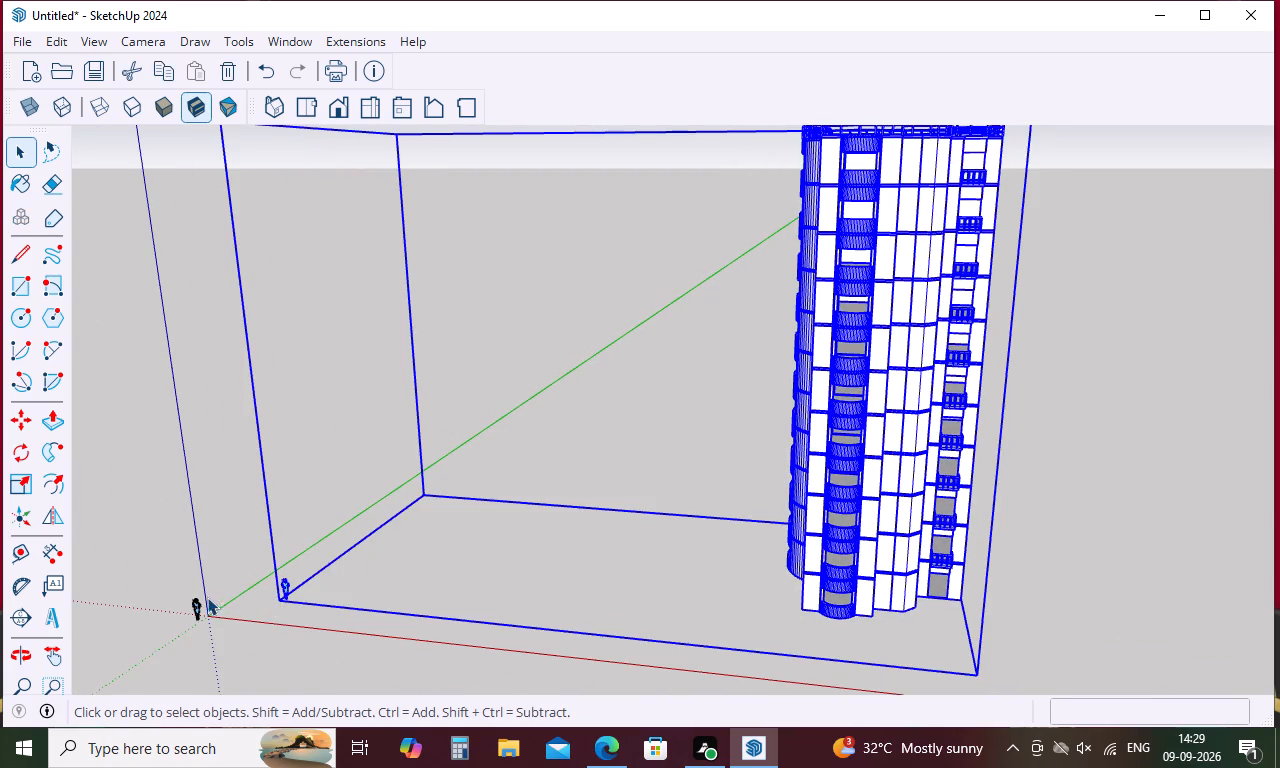
left_click(194, 604)
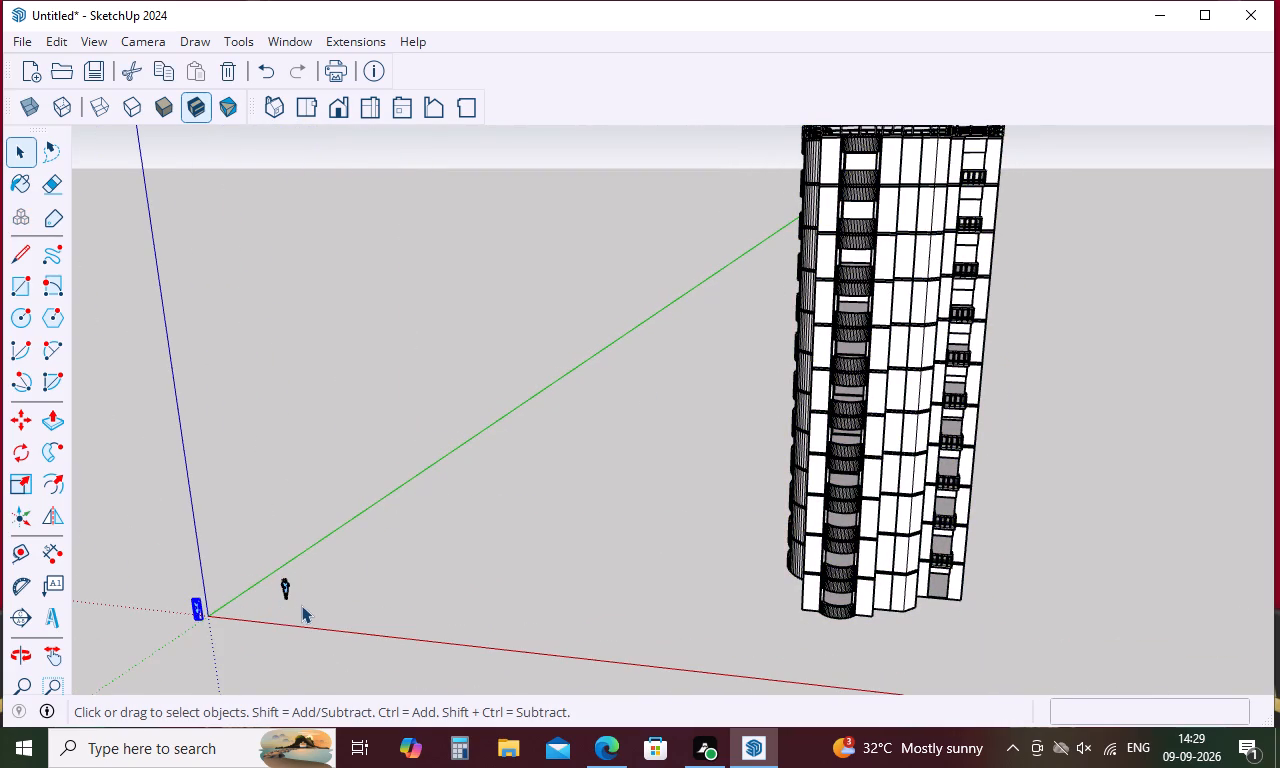
key("Delete")
Open the imported tower component for editing and delete the scale figure inside it.
double_click(647, 583)
double_click(845, 494)
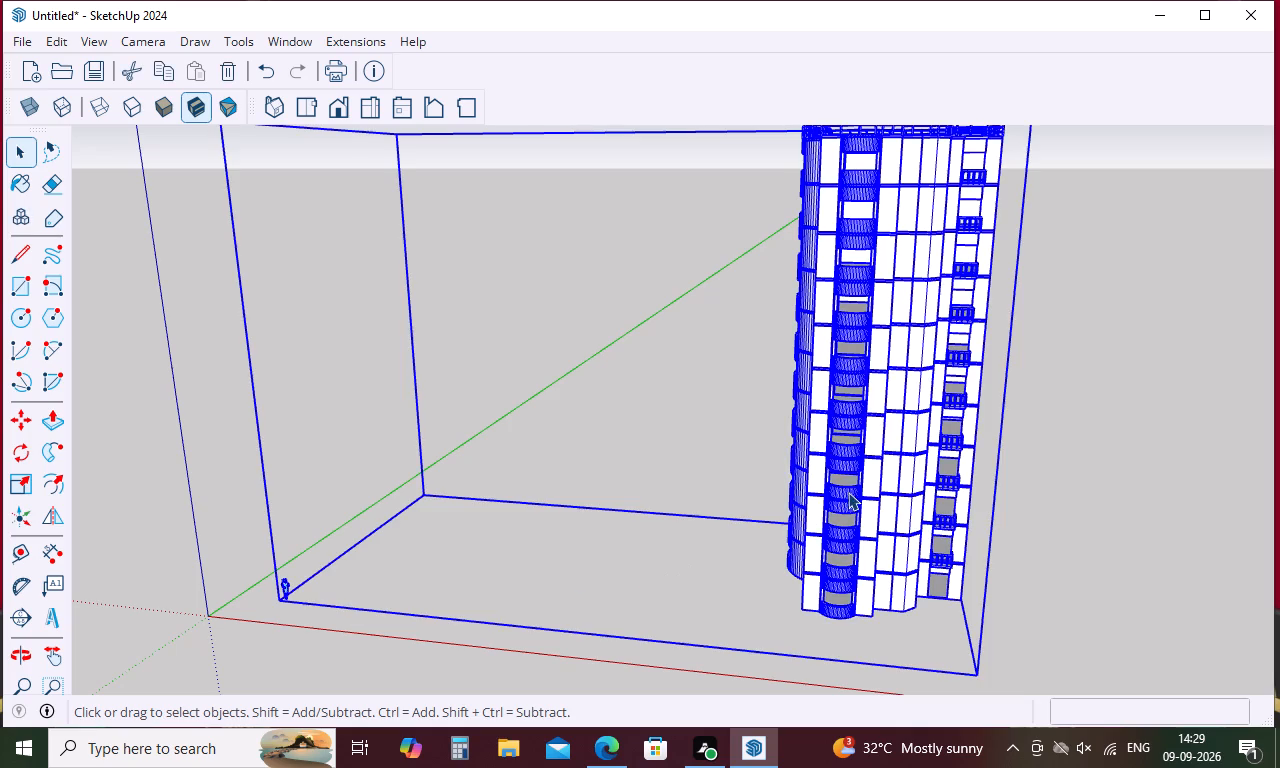
left_click(281, 585)
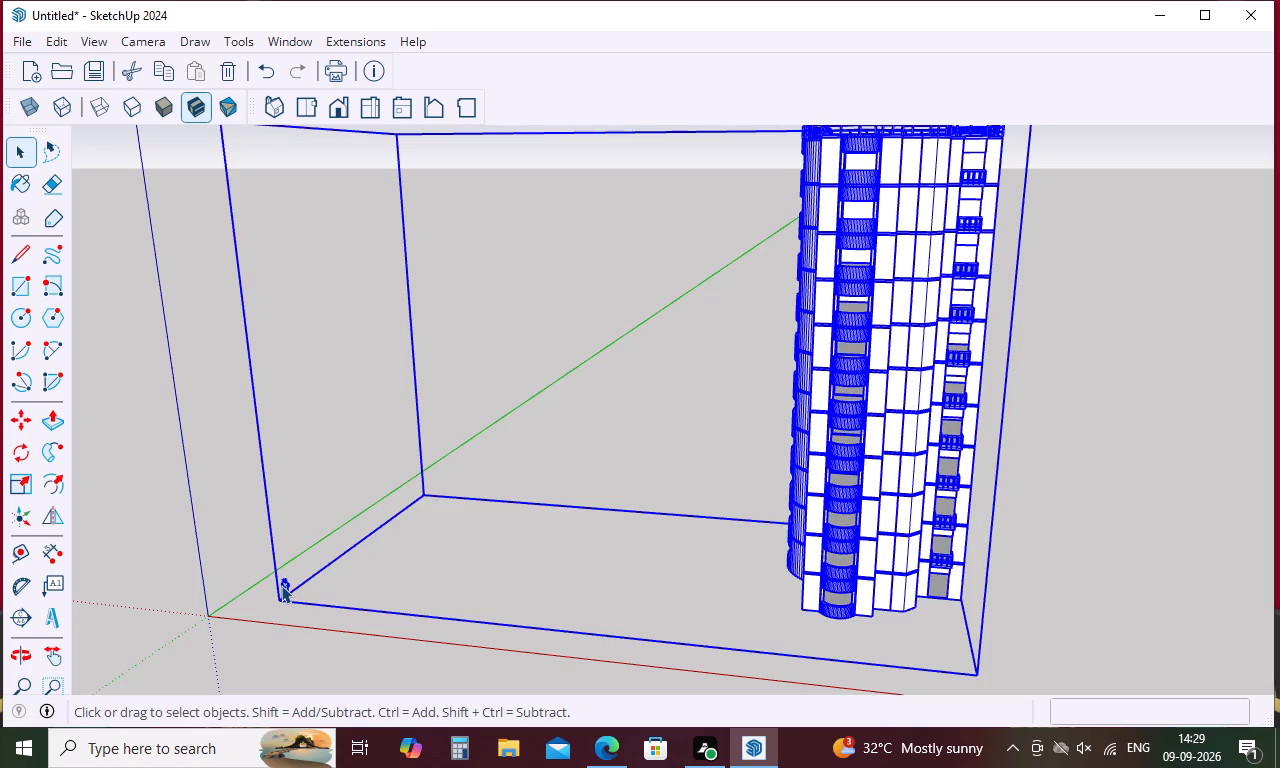
left_click(281, 585)
left_click(281, 585)
double_click(302, 590)
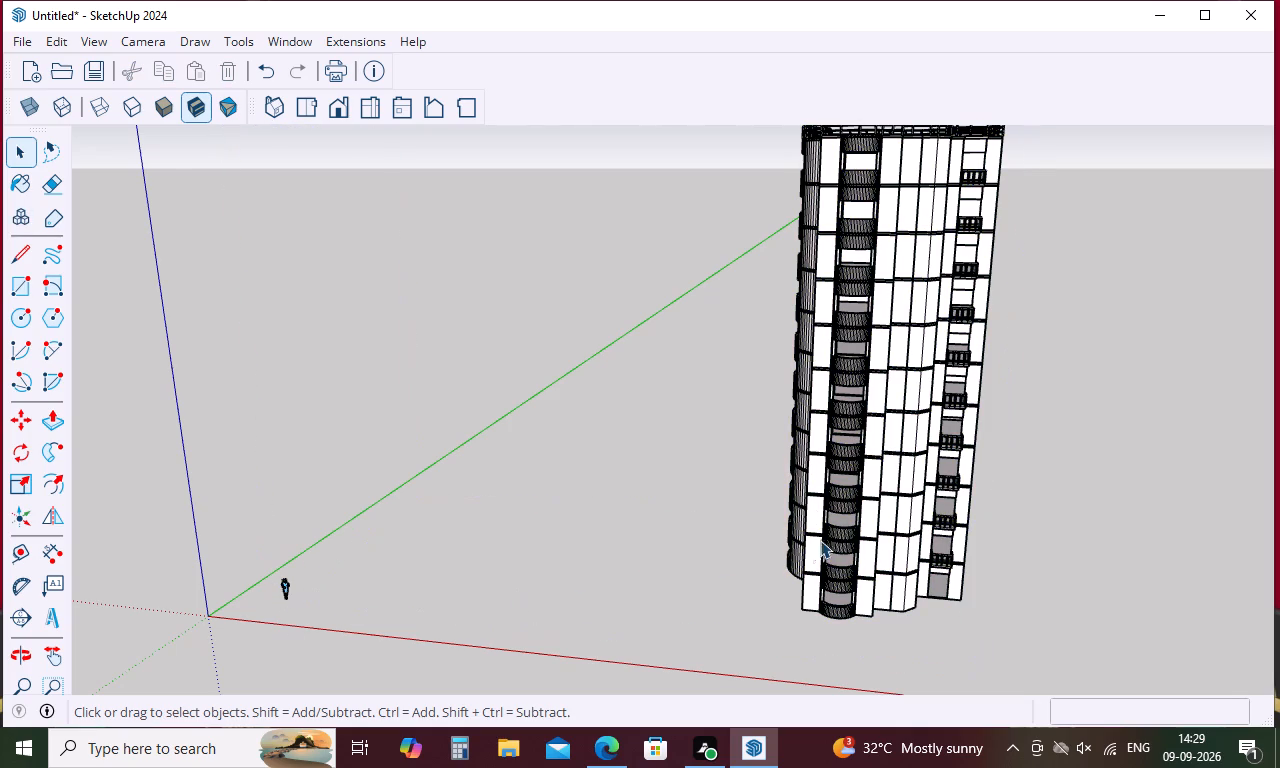
triple_click(821, 540)
left_click(283, 588)
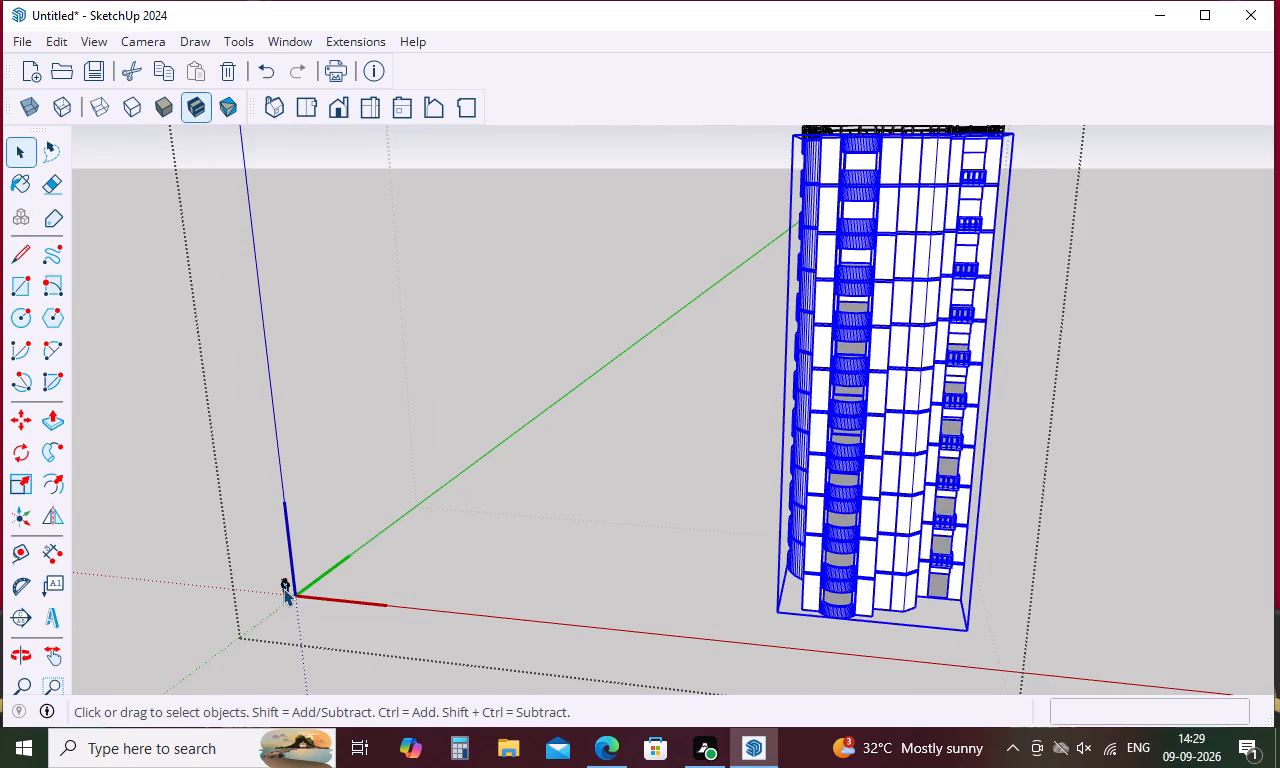
key("Delete")
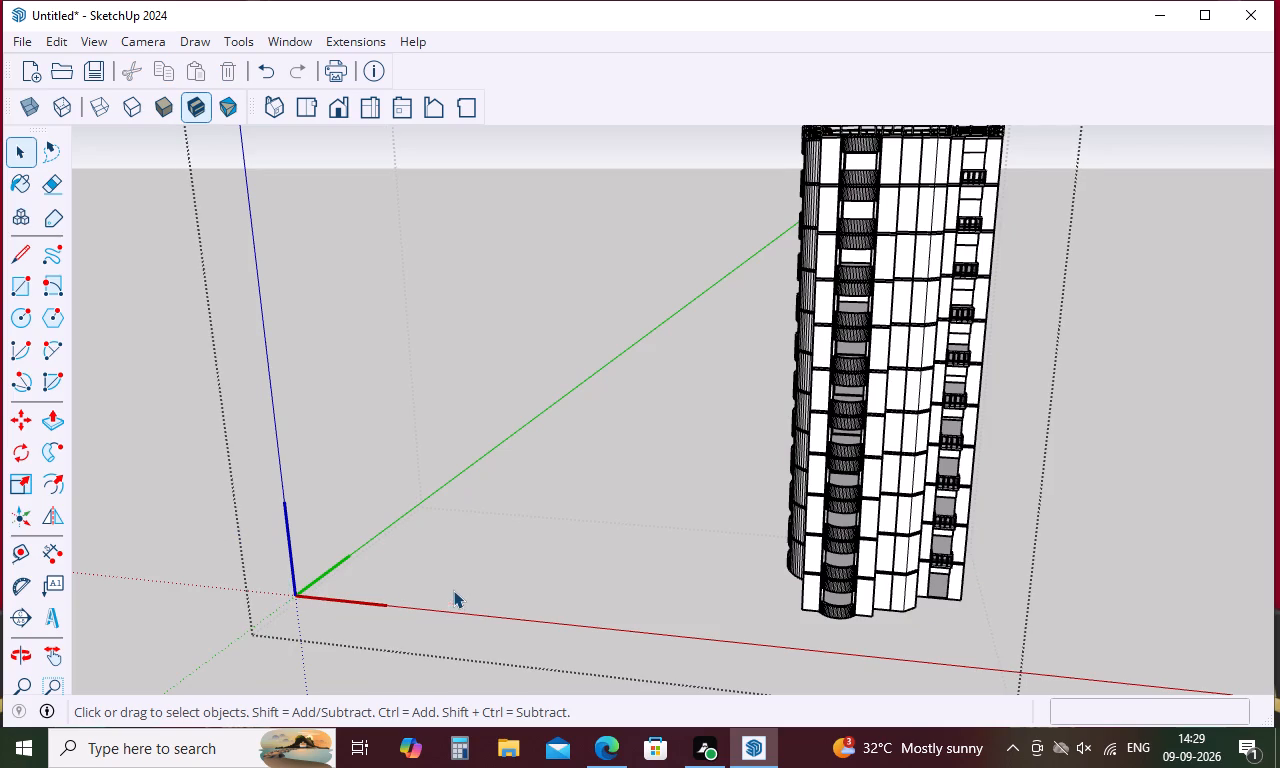
key("space")
scroll(30, 599, "down", 4)
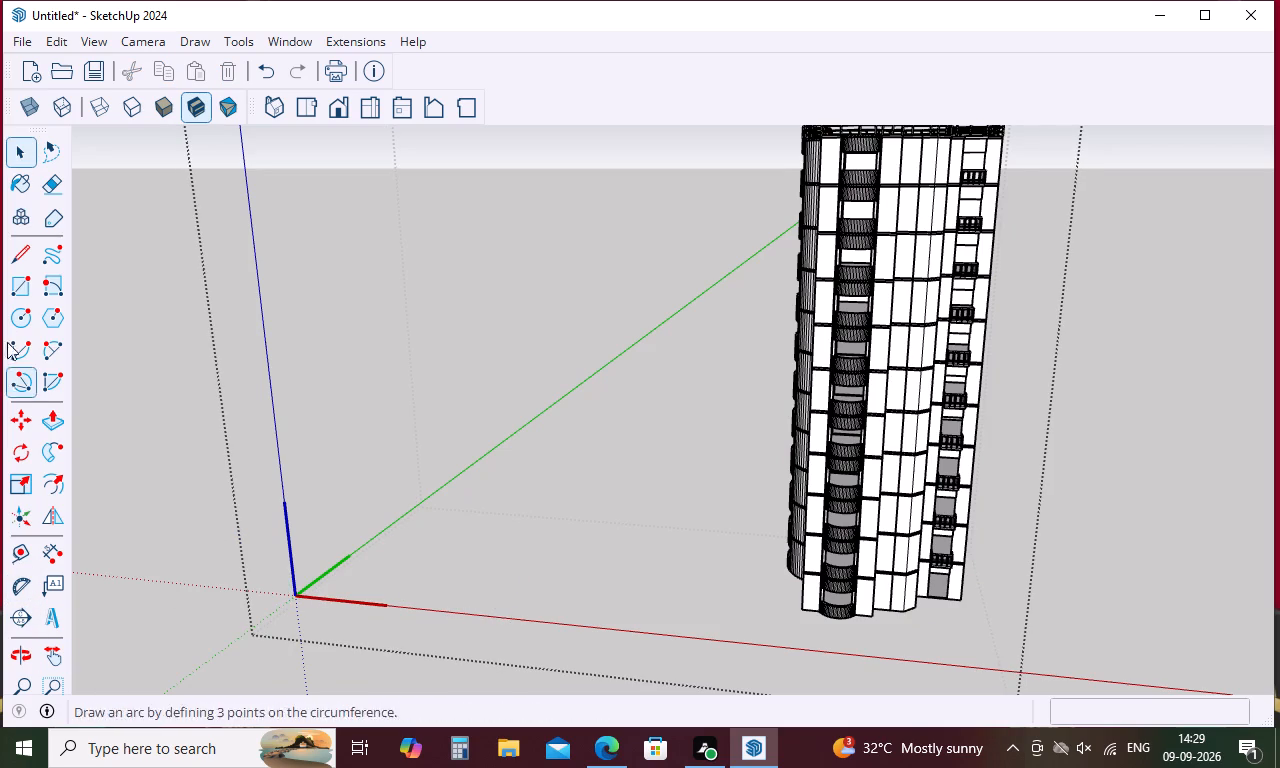
Undock the large tool set and float it at the opposite side of the drawing area, with its camera tools showing.
left_click_drag(39, 129, 61, 138)
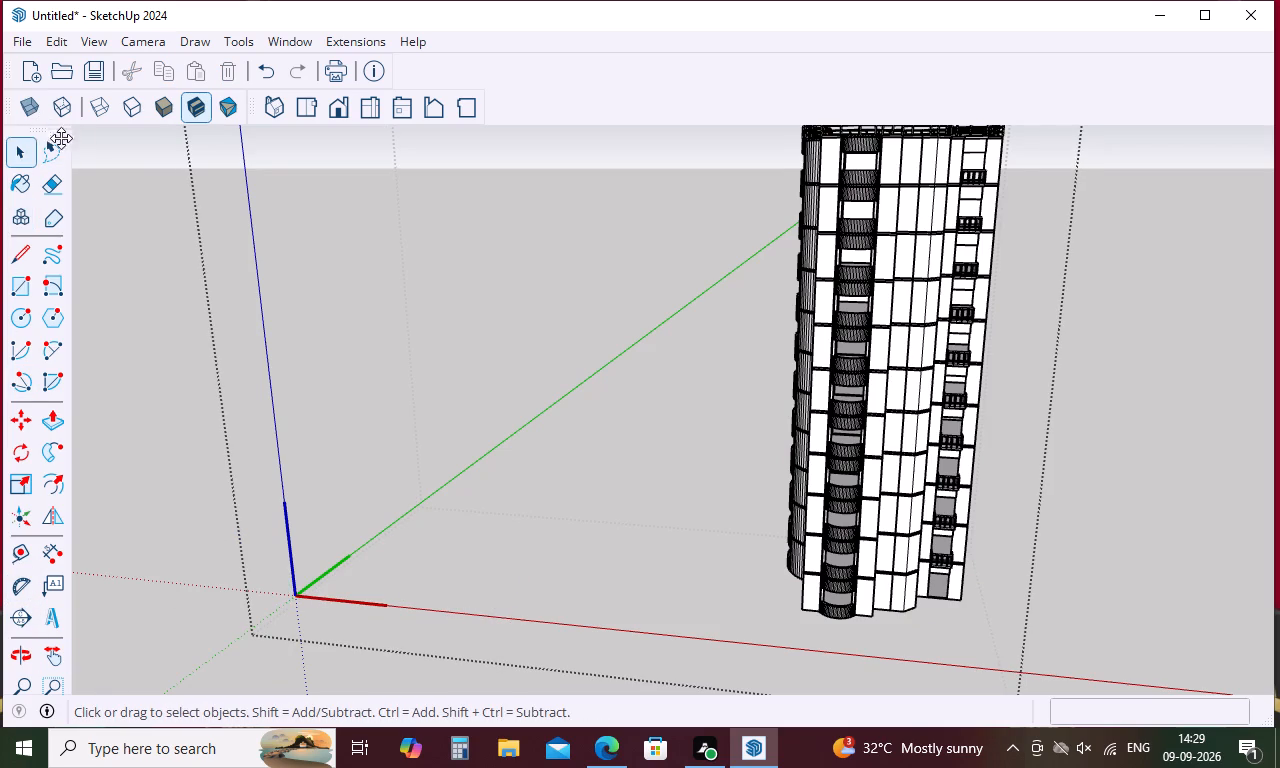
left_click_drag(61, 138, 1212, 50)
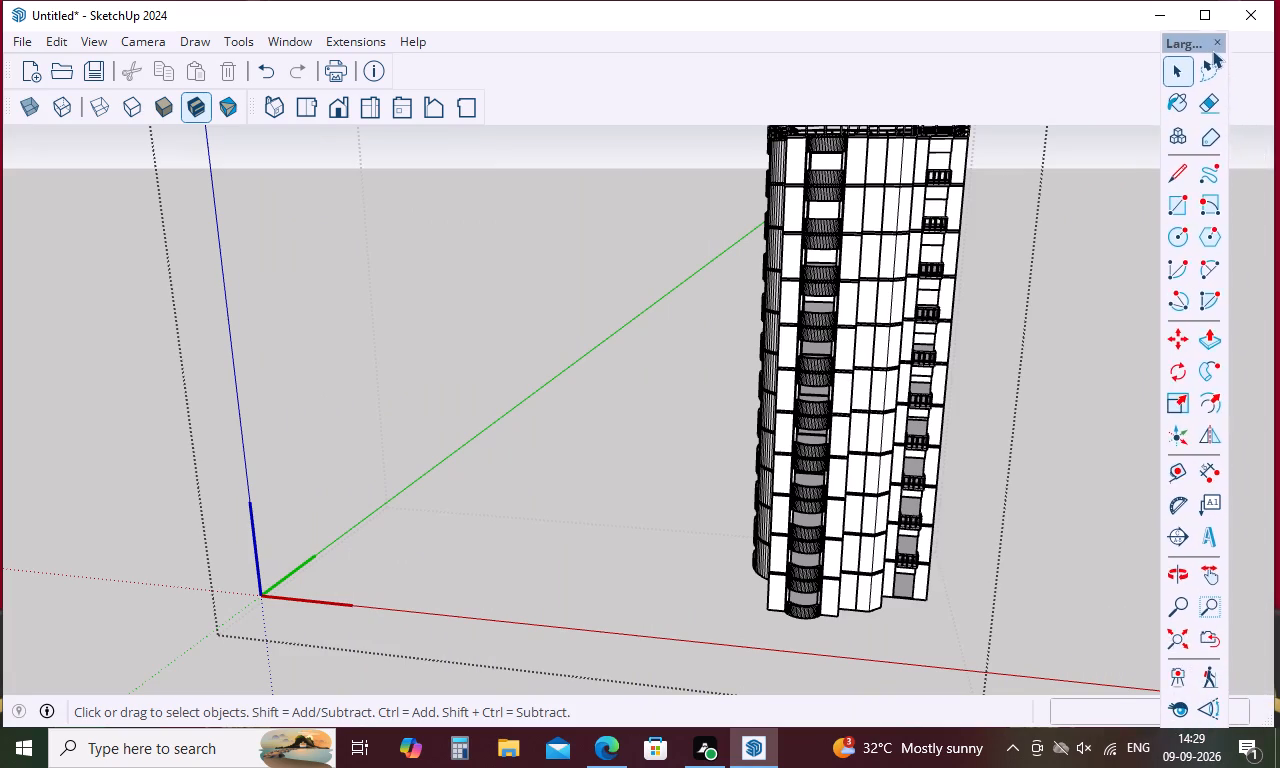
left_click_drag(1212, 50, 1205, 8)
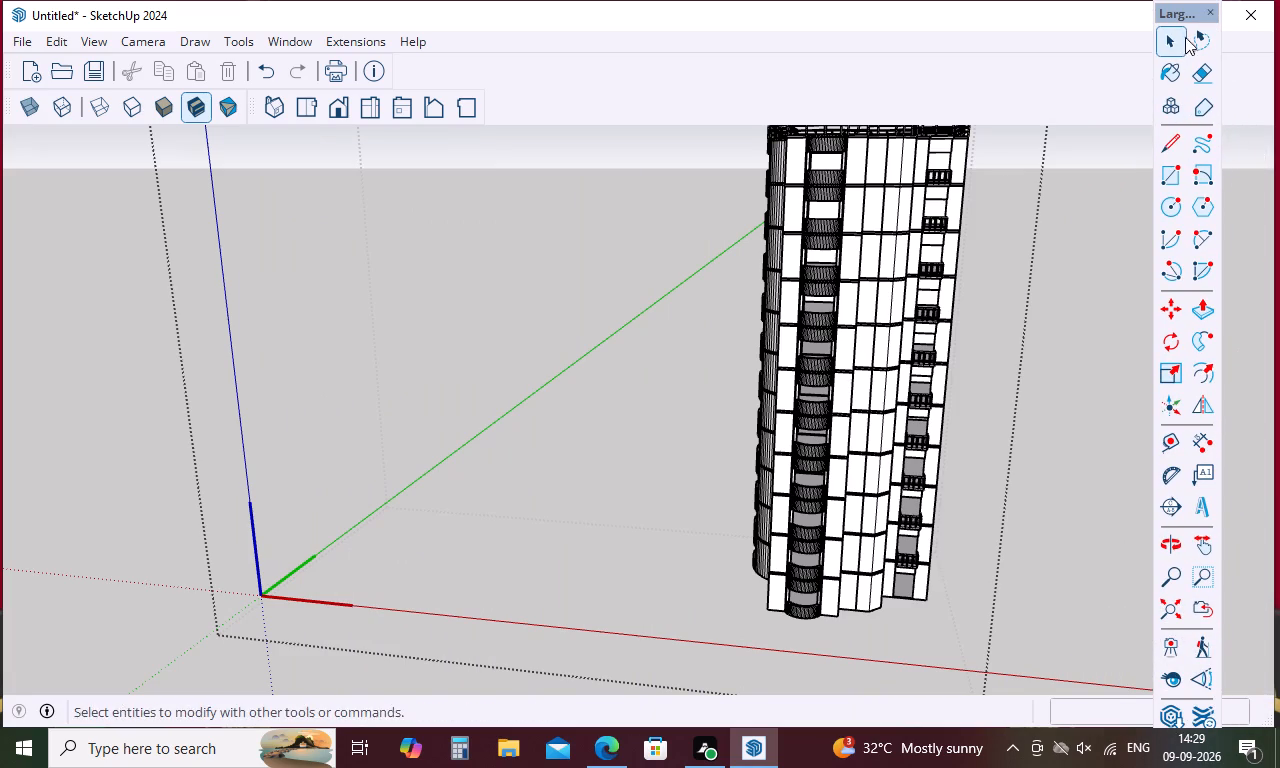
scroll(1190, 603, "down", 4)
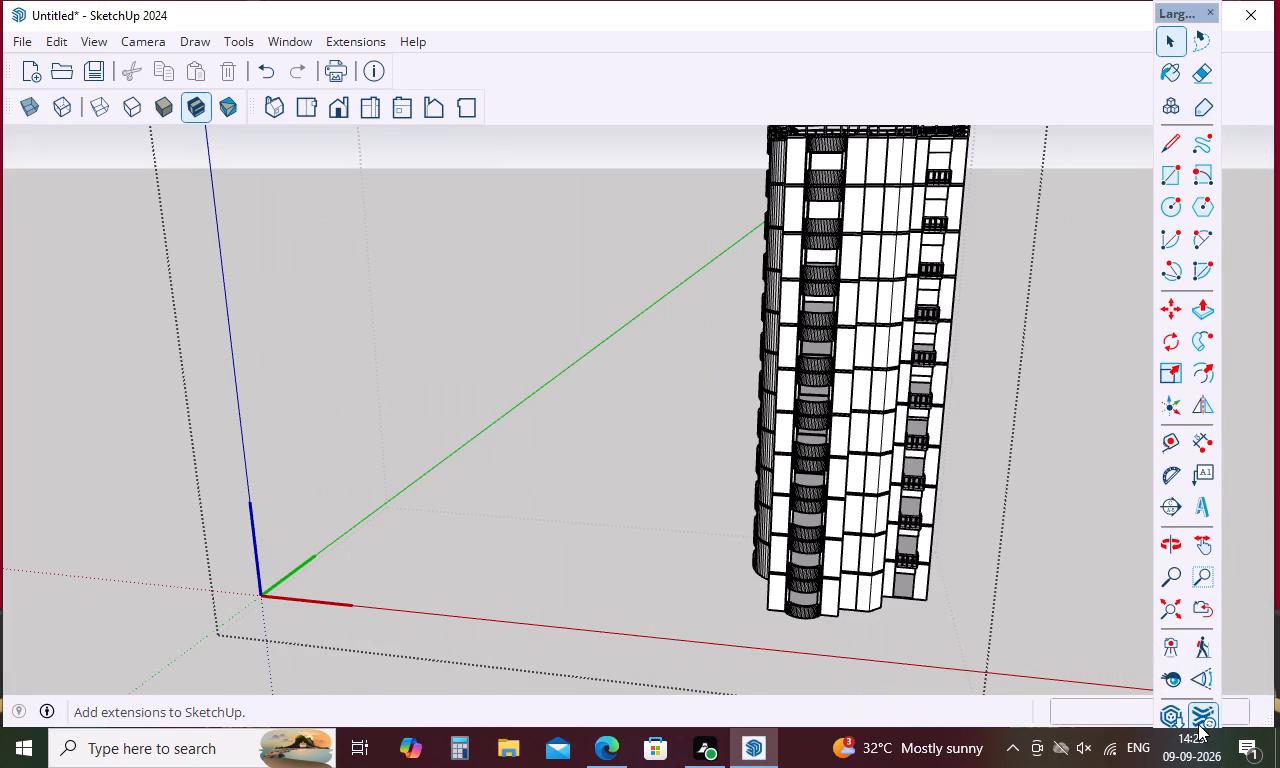
Use Position Camera to stand on the ground in front of the tower at an eye height of 5' 6".
left_click(1164, 643)
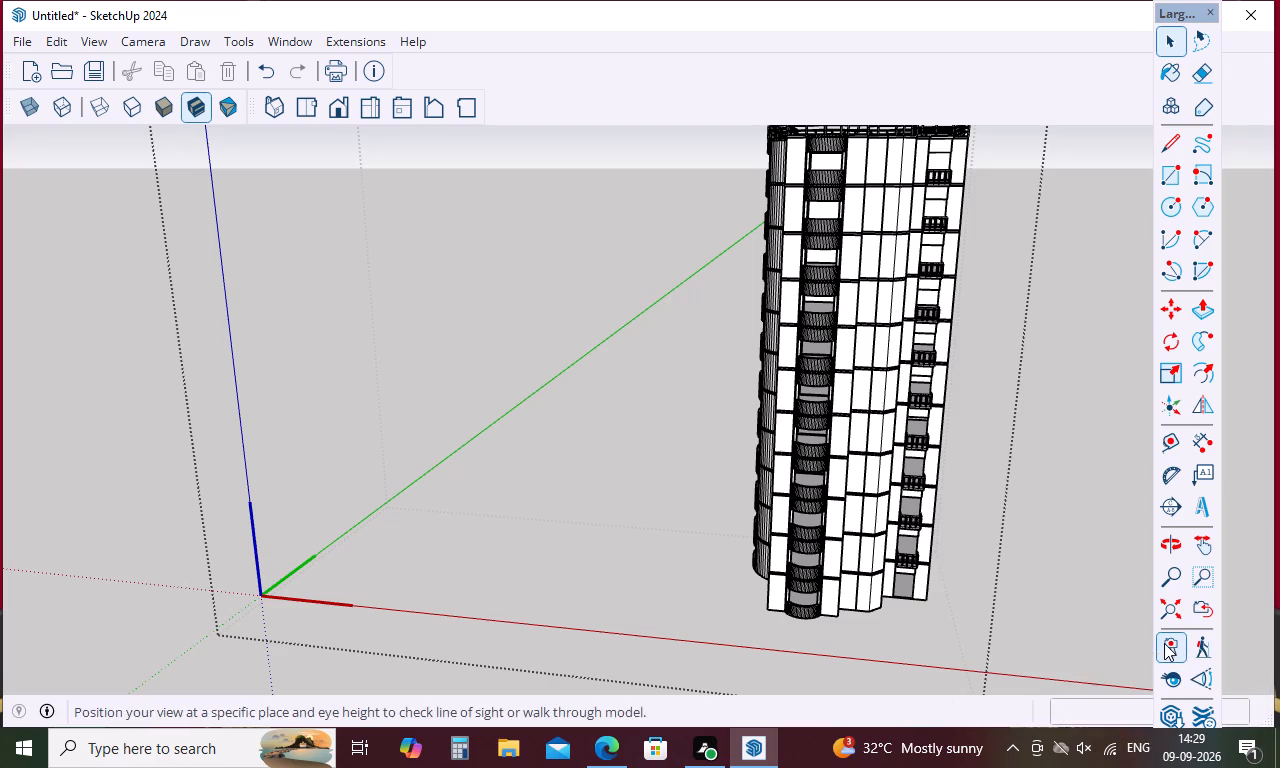
middle_click_drag(514, 576, 740, 511)
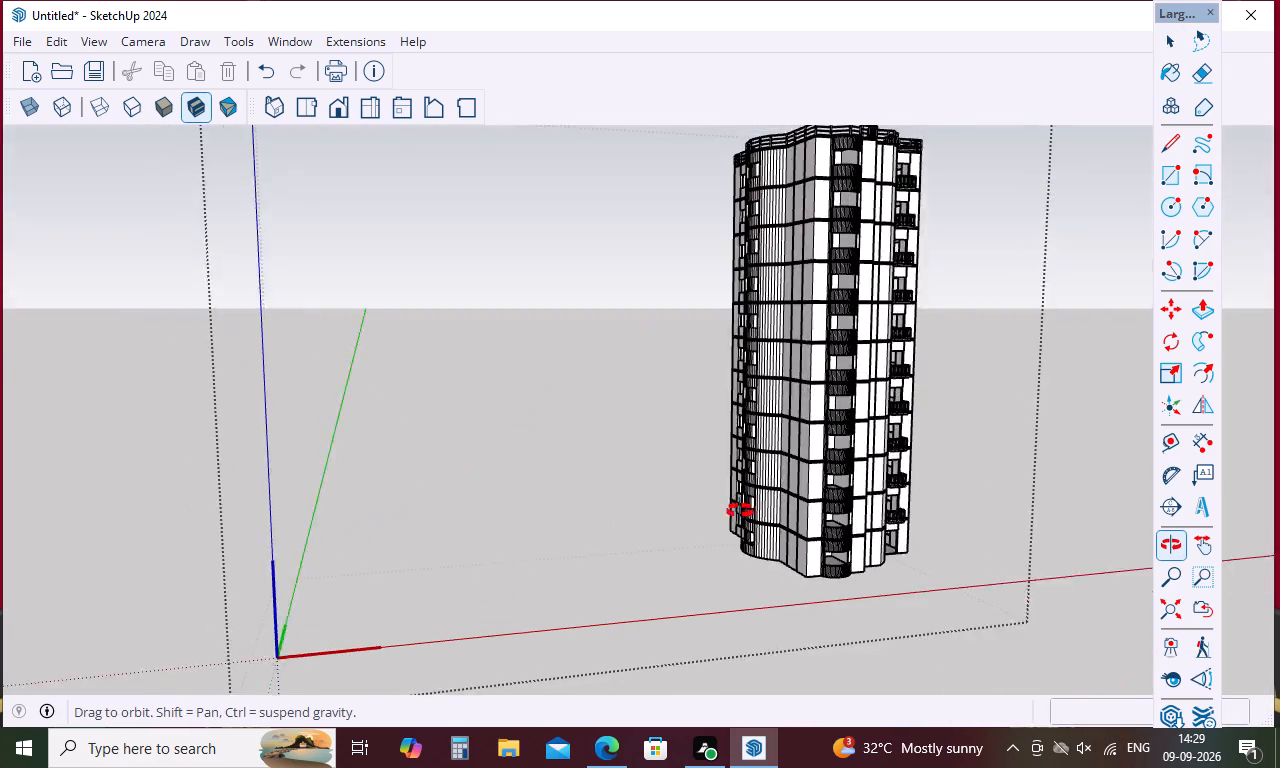
middle_click_drag(740, 511, 780, 497)
left_click(683, 646)
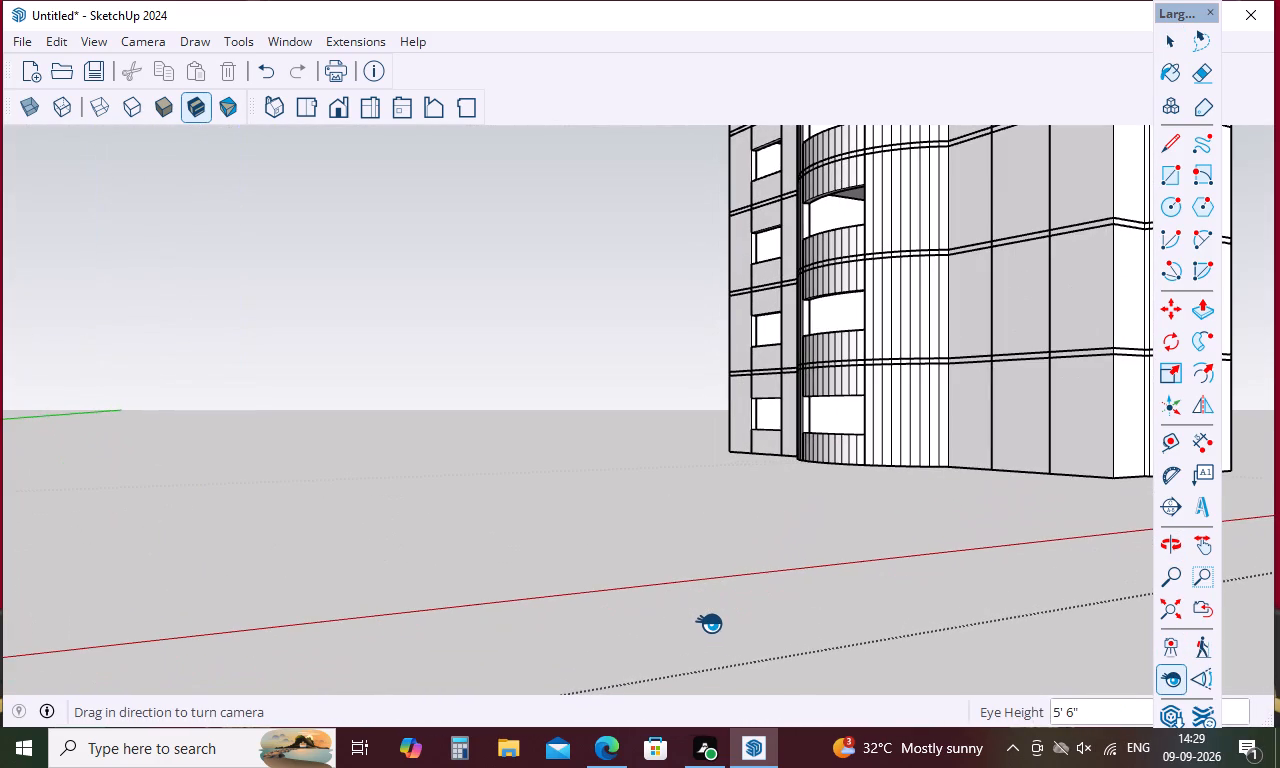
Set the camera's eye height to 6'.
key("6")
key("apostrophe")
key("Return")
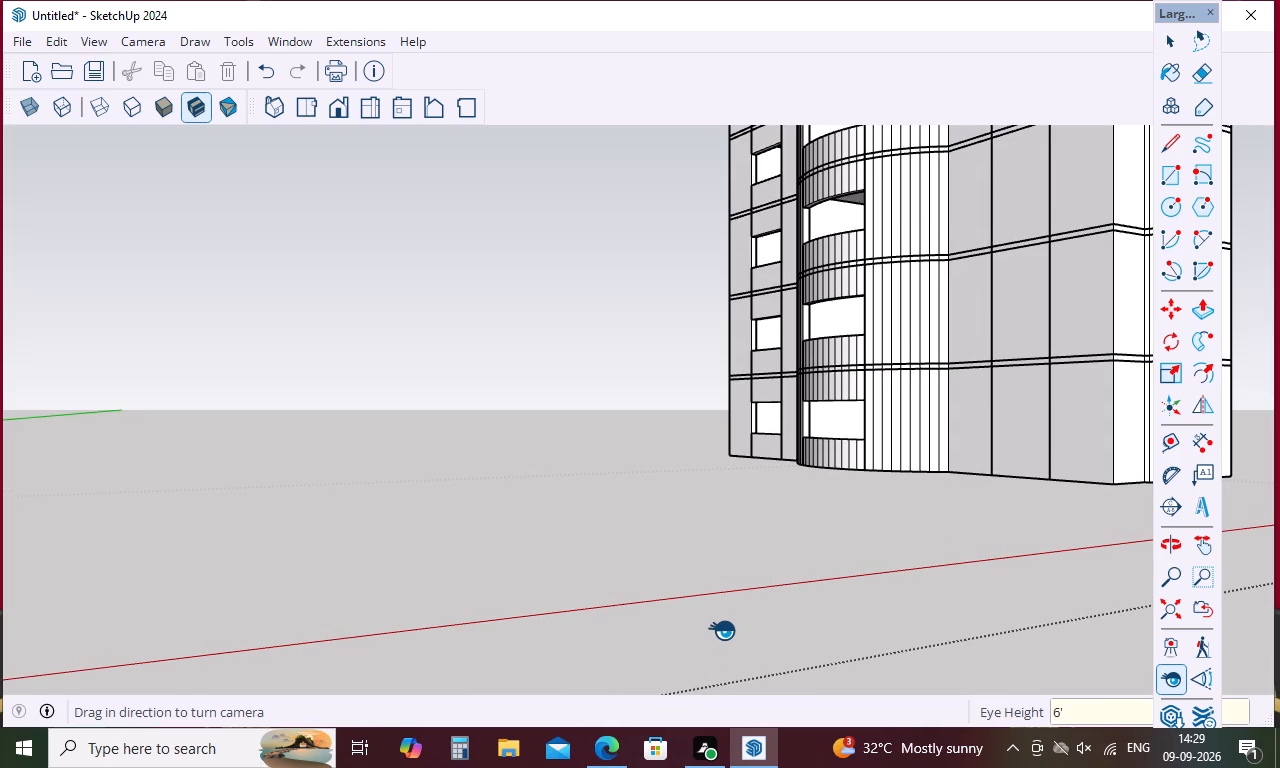
Orbit to face the tower's curved balcony facade and look around it from the ground floor to the roofline.
middle_click_drag(726, 632, 854, 642)
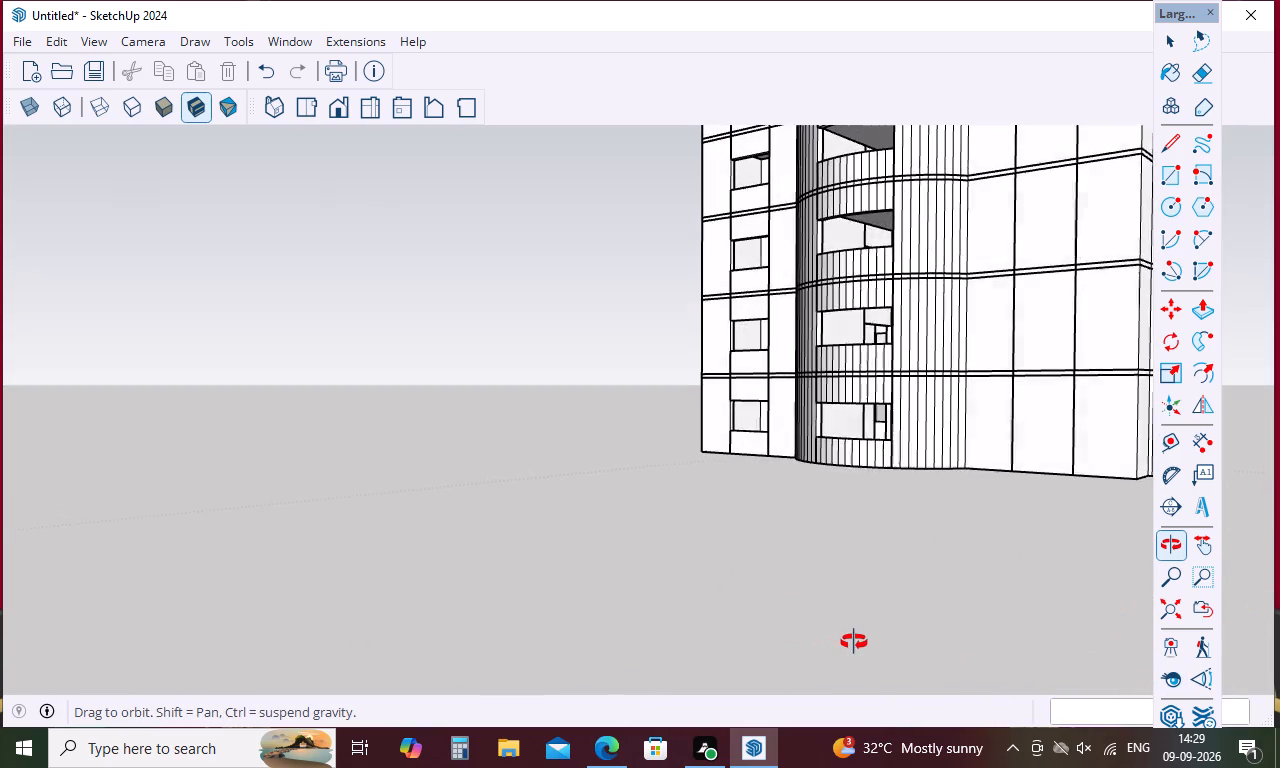
middle_click_drag(854, 642, 1068, 651)
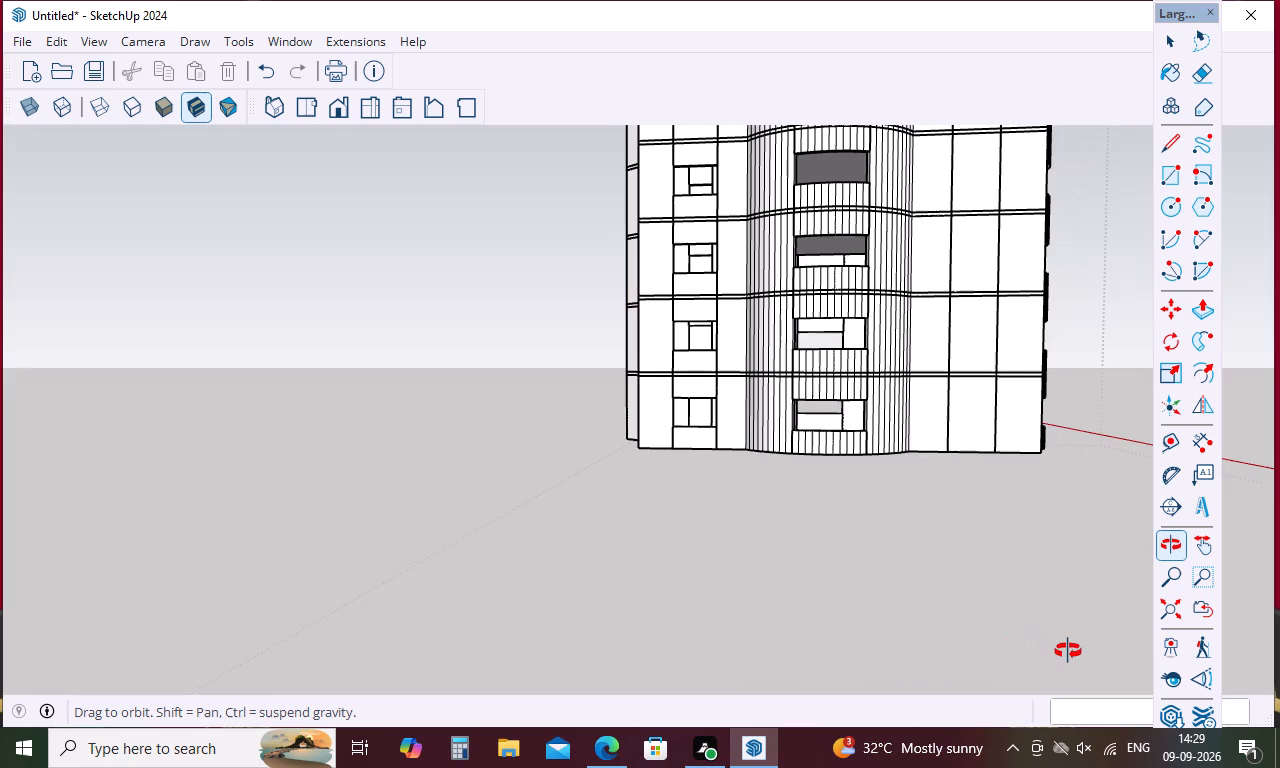
middle_click_drag(1068, 651, 1046, 651)
left_click_drag(1045, 648, 1075, 644)
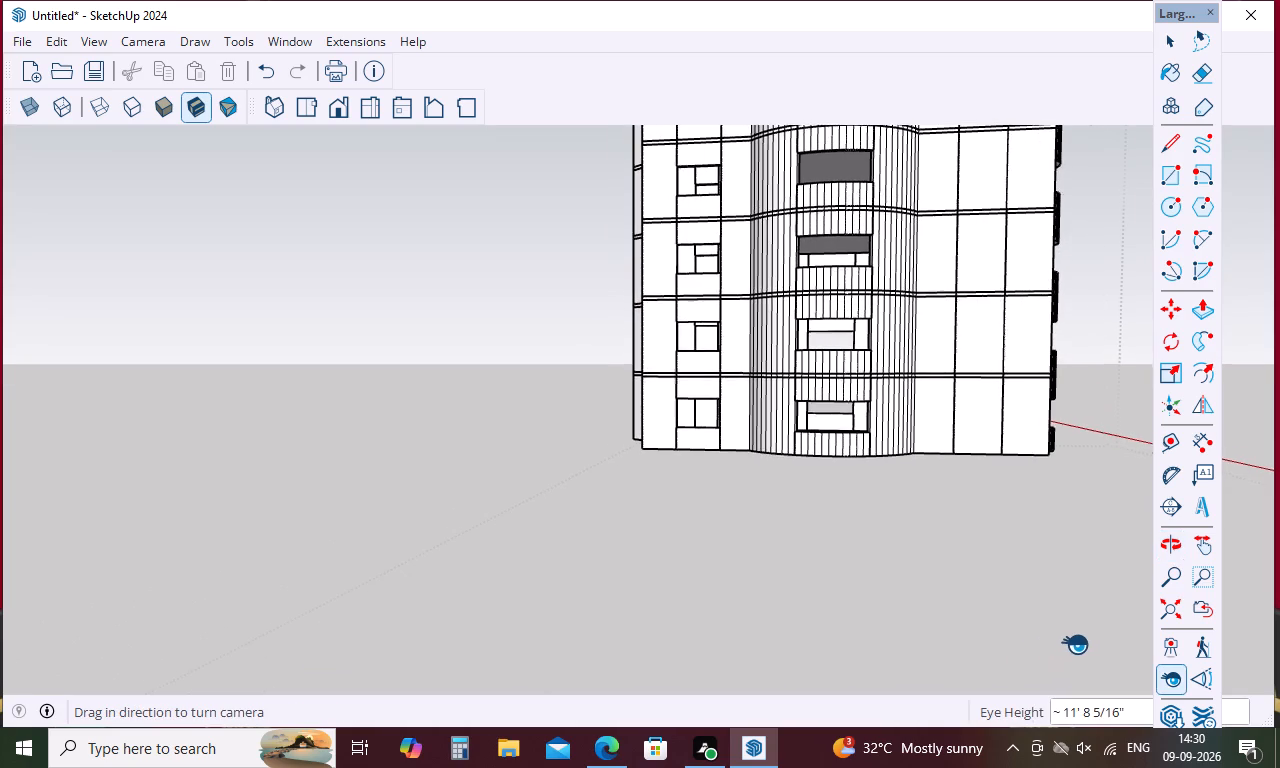
left_click_drag(1075, 644, 915, 619)
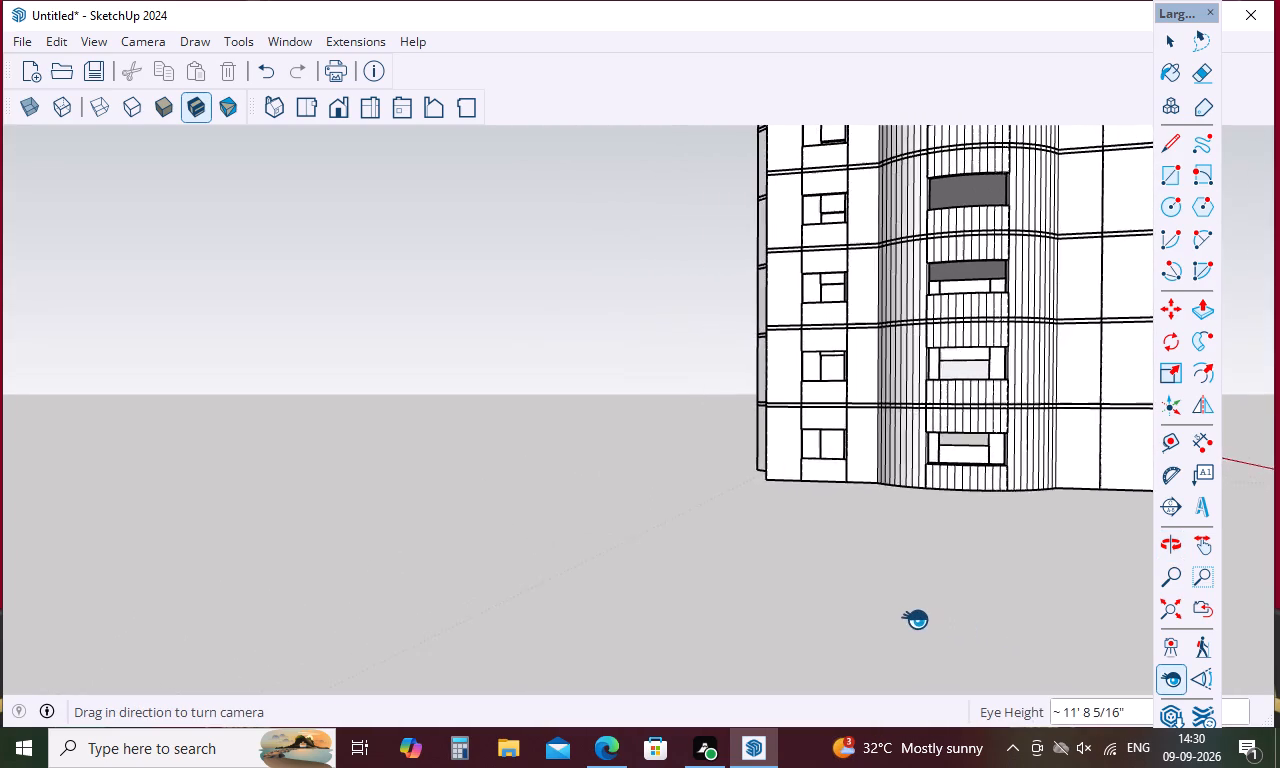
left_click_drag(915, 619, 532, 588)
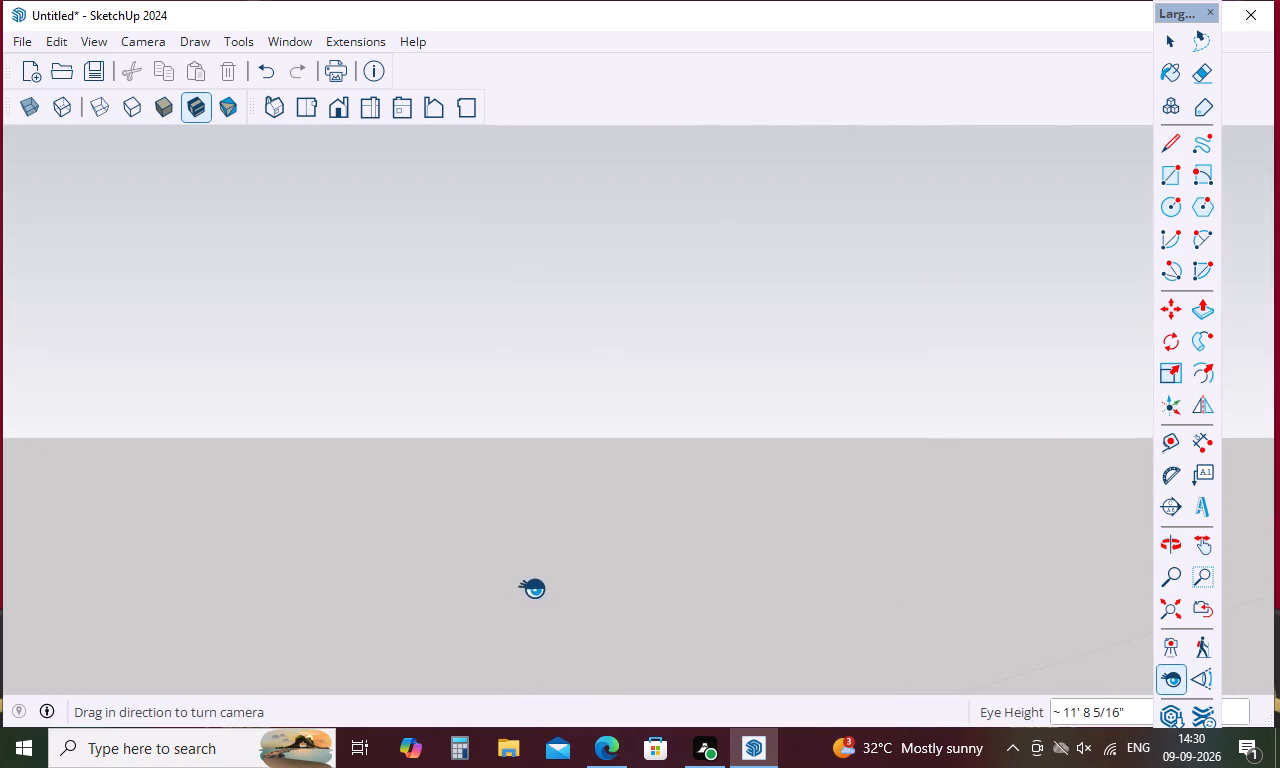
left_click_drag(532, 588, 973, 666)
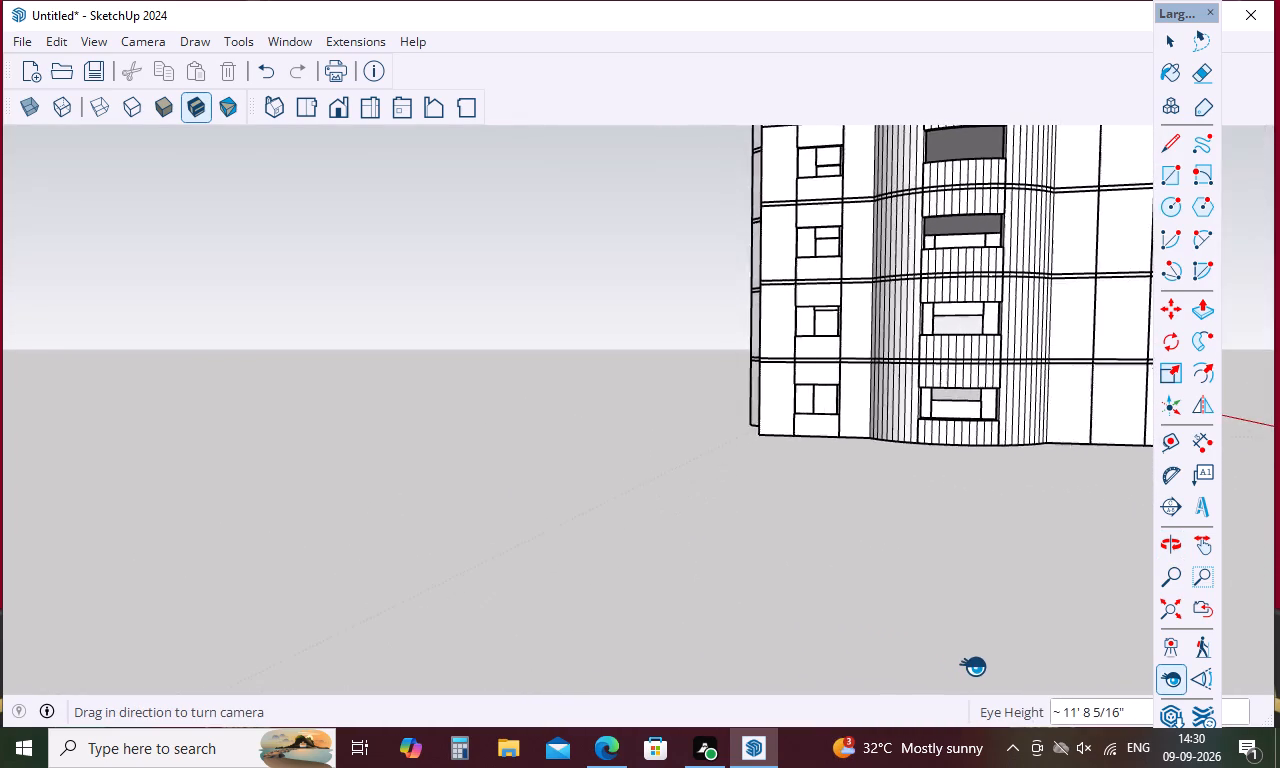
left_click_drag(973, 666, 925, 426)
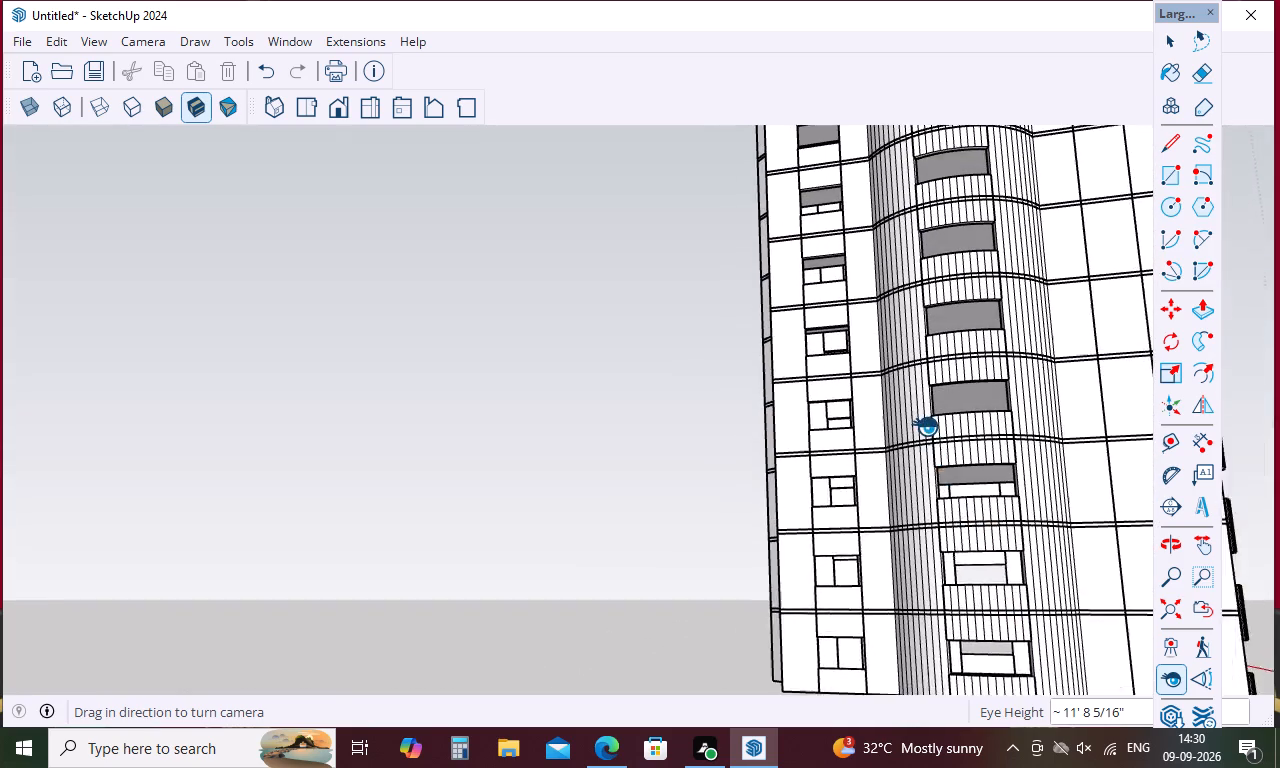
left_click_drag(925, 426, 886, 212)
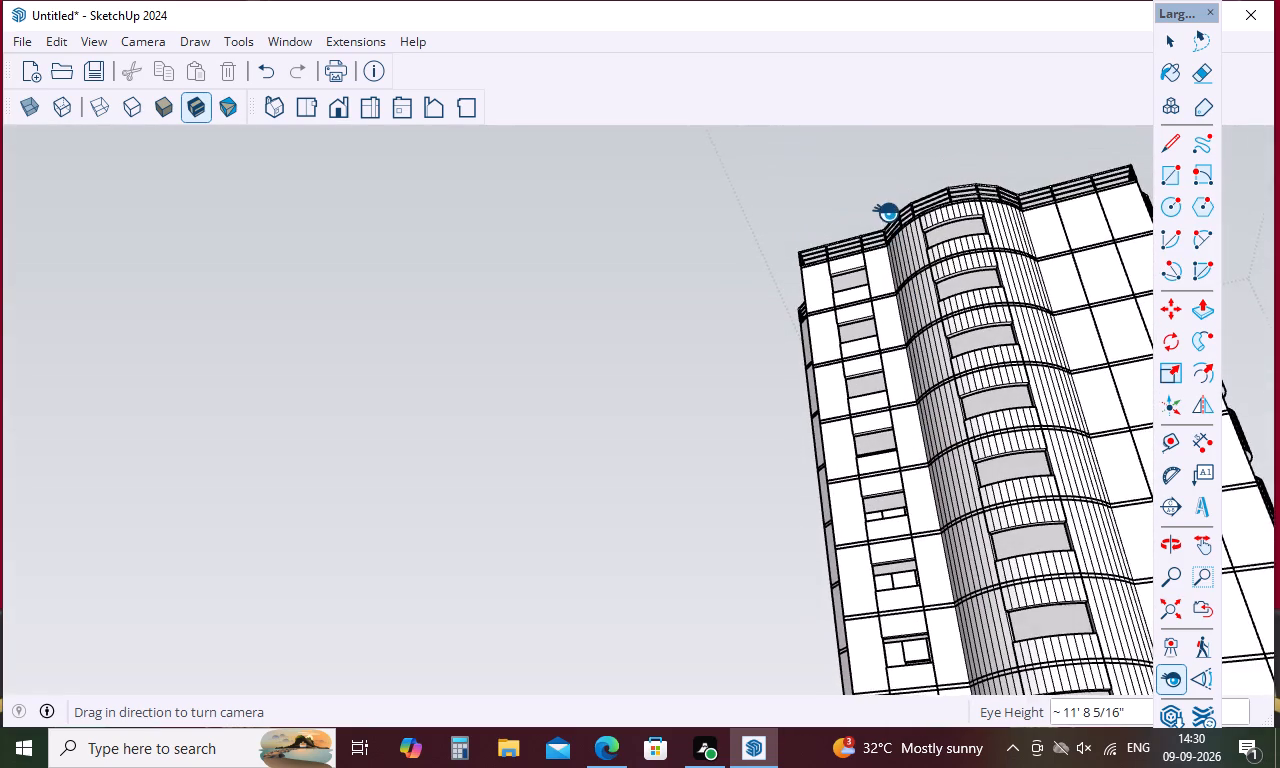
left_click_drag(886, 212, 952, 358)
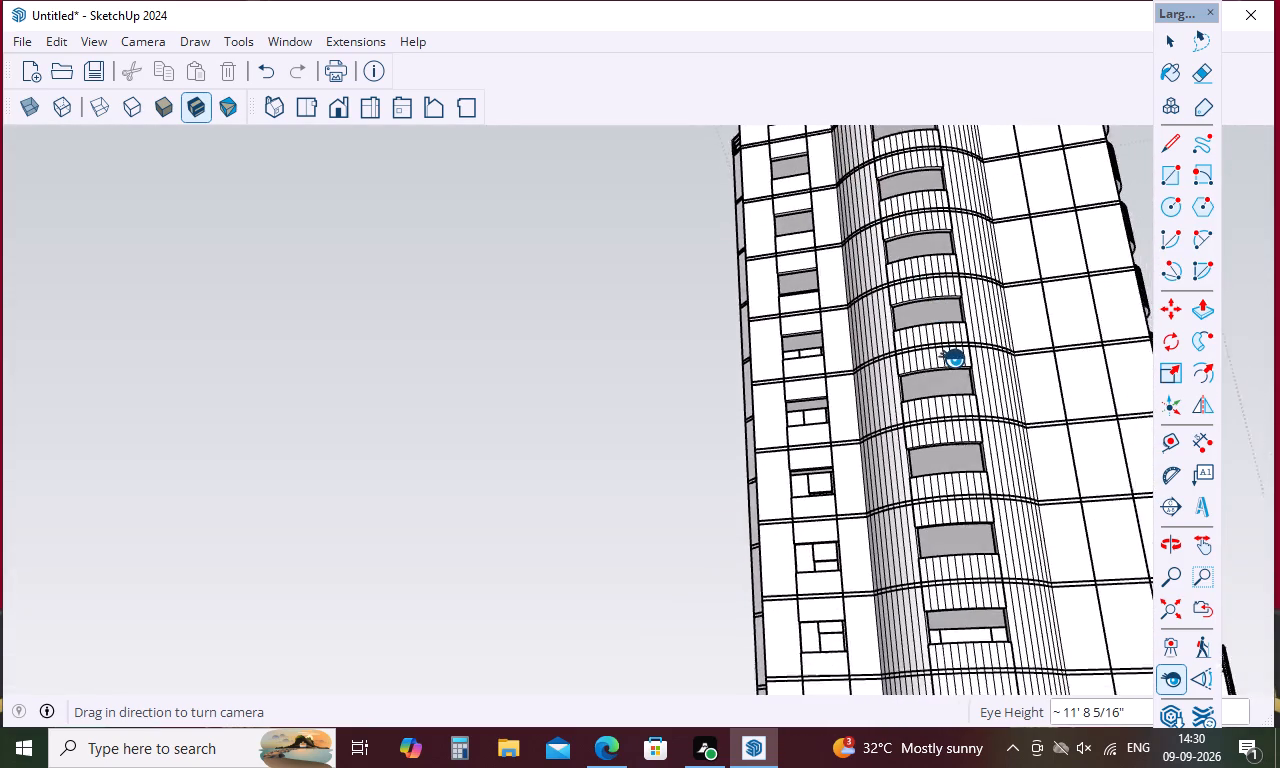
left_click_drag(952, 358, 1022, 536)
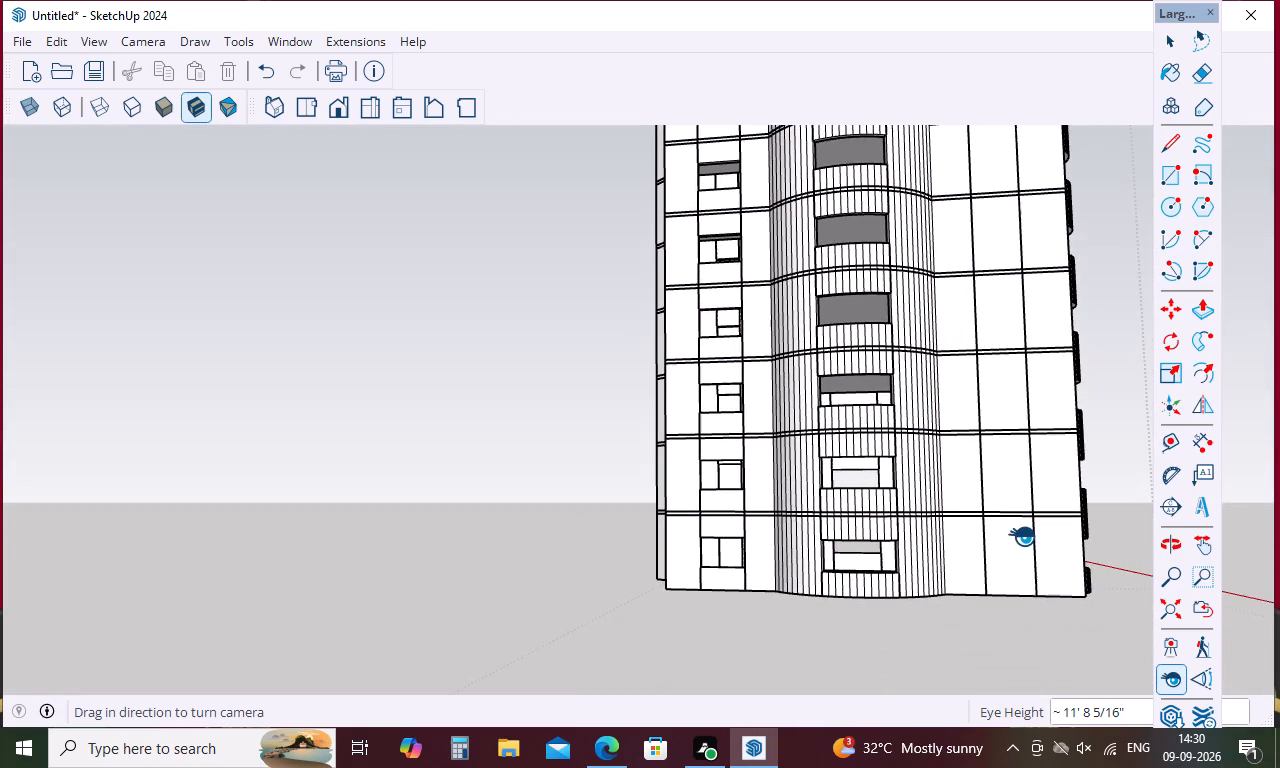
left_click_drag(1022, 536, 1008, 432)
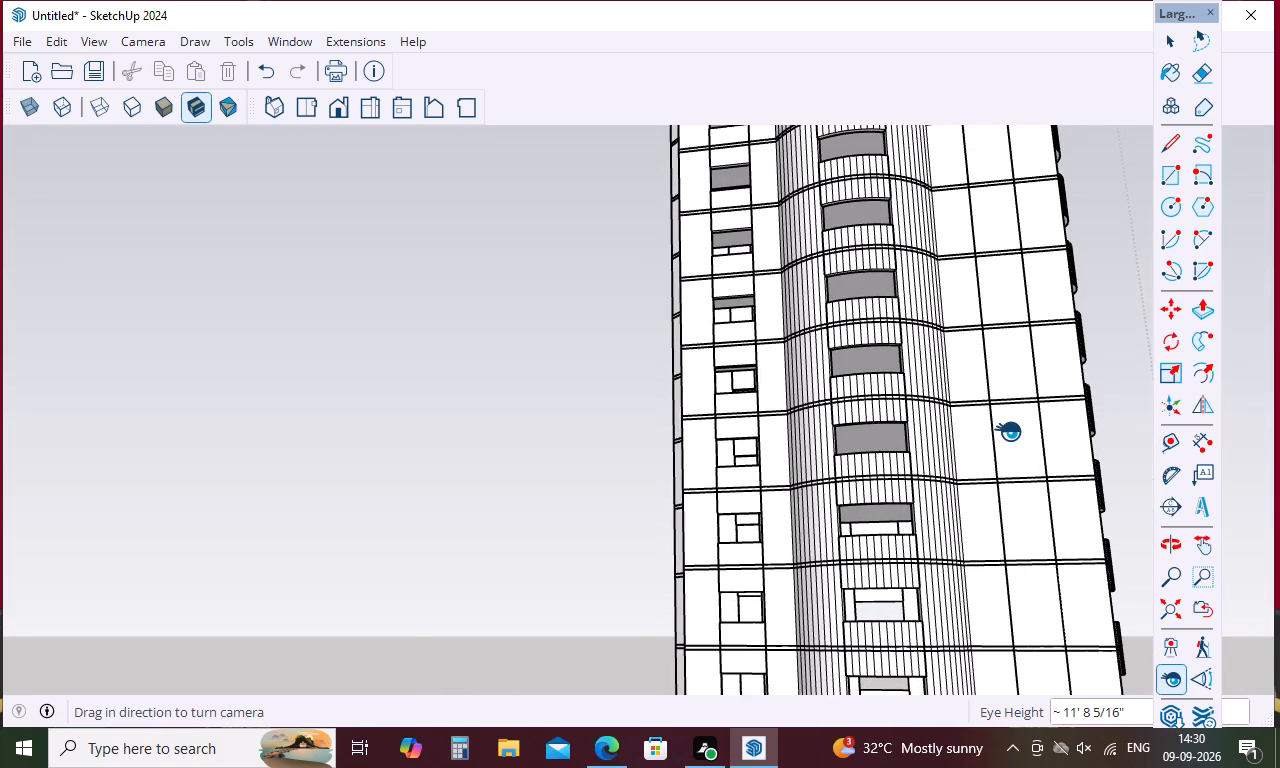
Move the viewpoint back from the tower and examine its full height from base to roof parapet.
scroll(1008, 430, "down", 8)
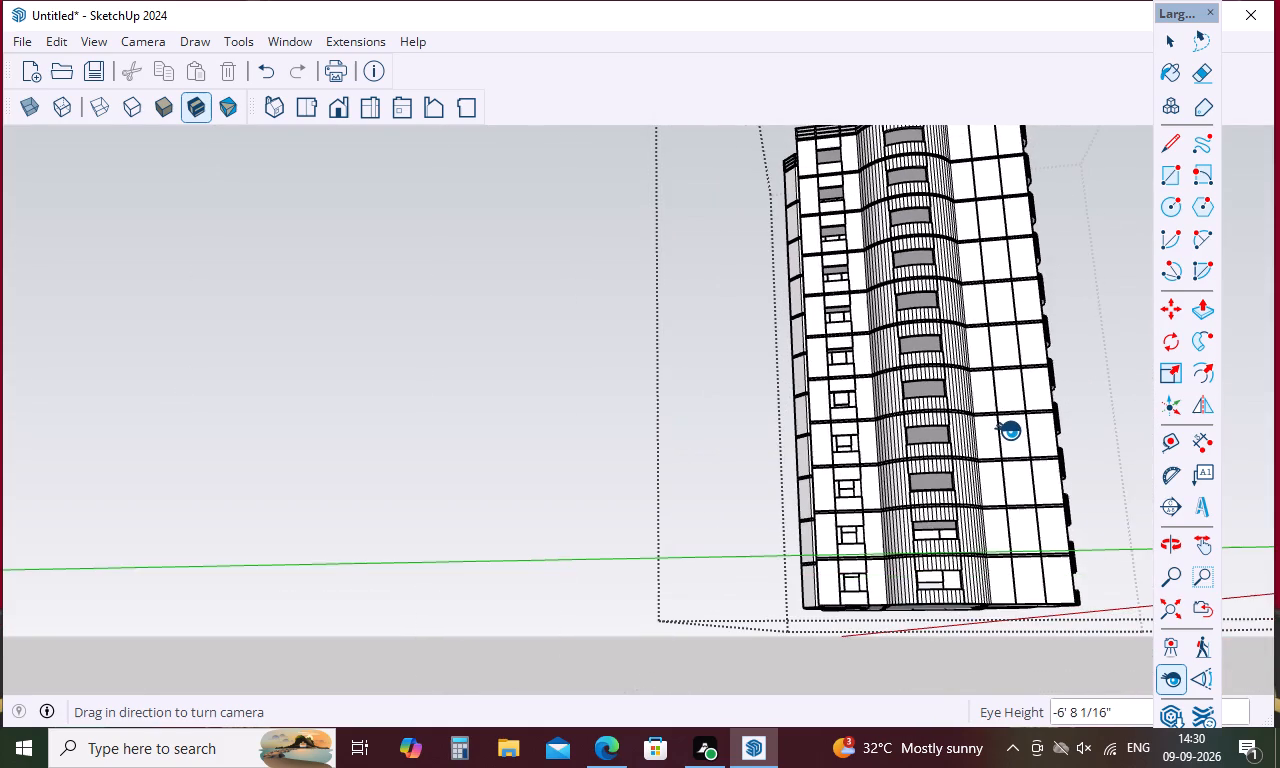
scroll(1008, 430, "down", 3)
left_click_drag(1007, 428, 997, 425)
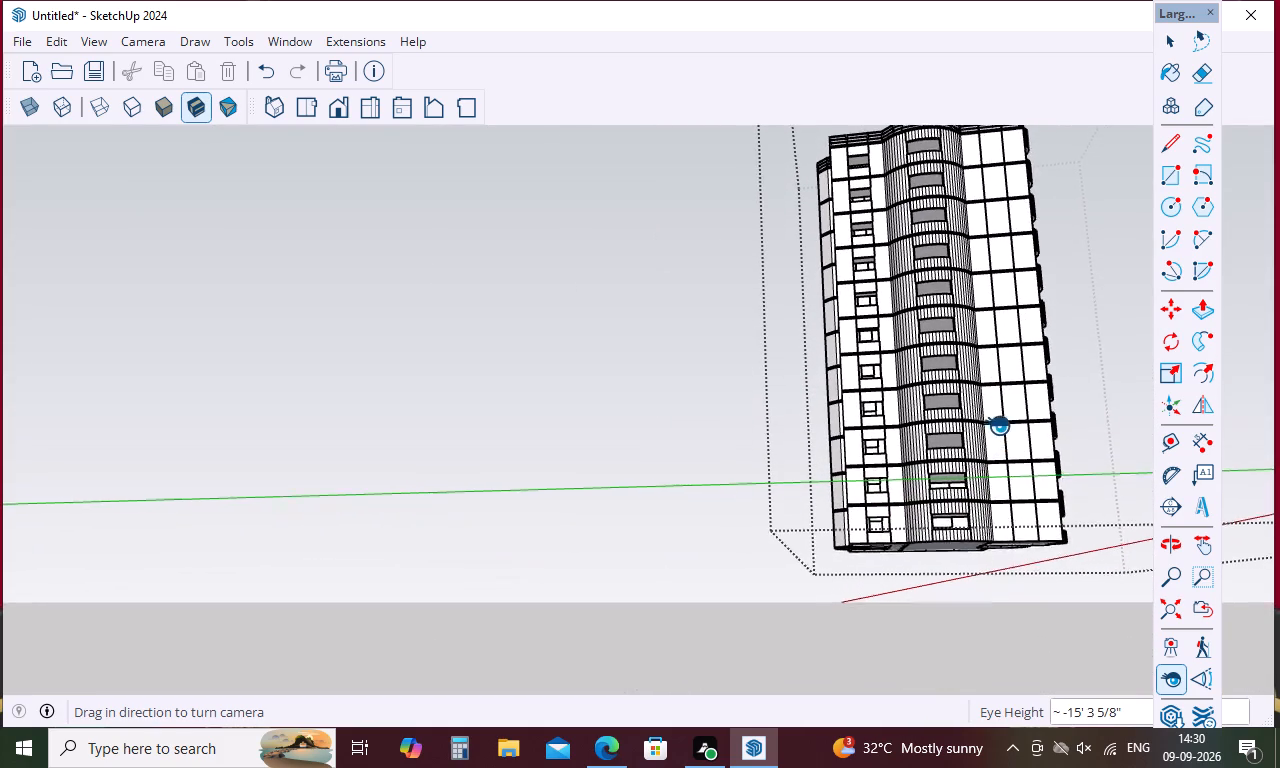
left_click_drag(997, 425, 996, 406)
scroll(1000, 389, "up", 1)
left_click(1009, 376)
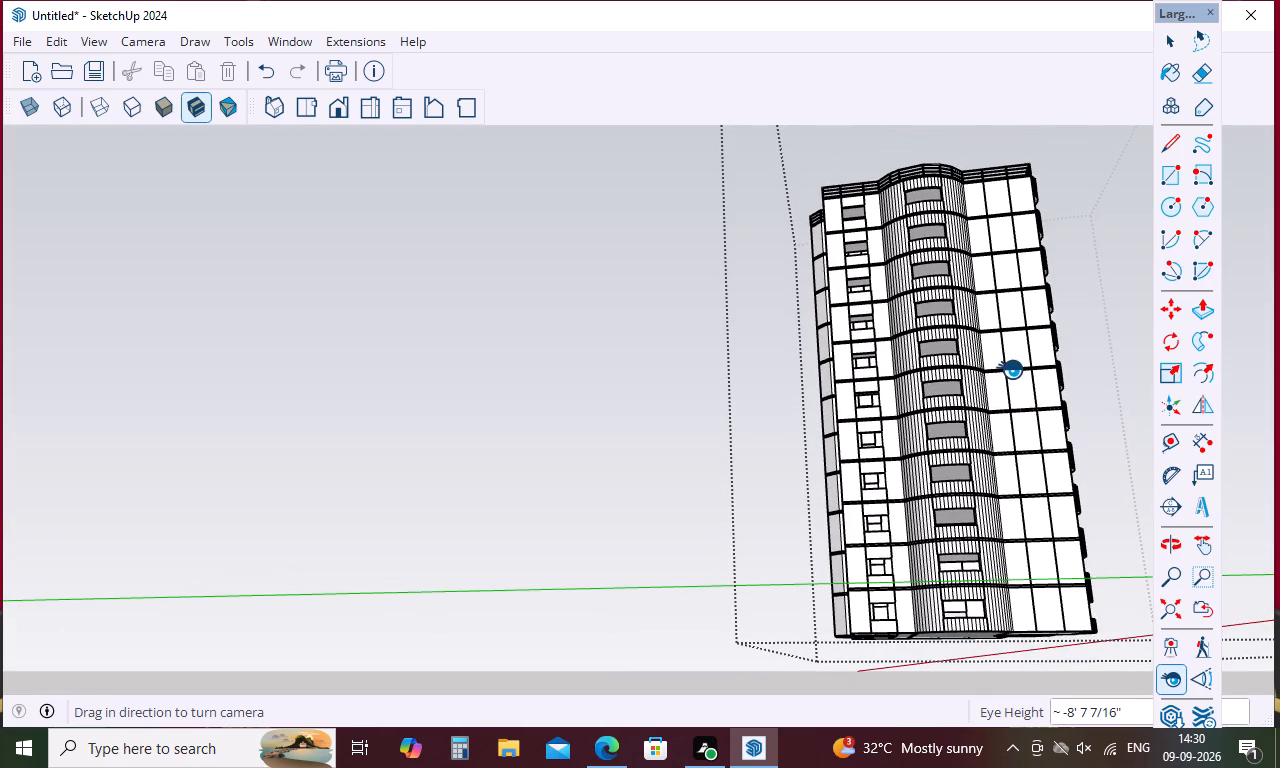
scroll(1020, 364, "up", 1)
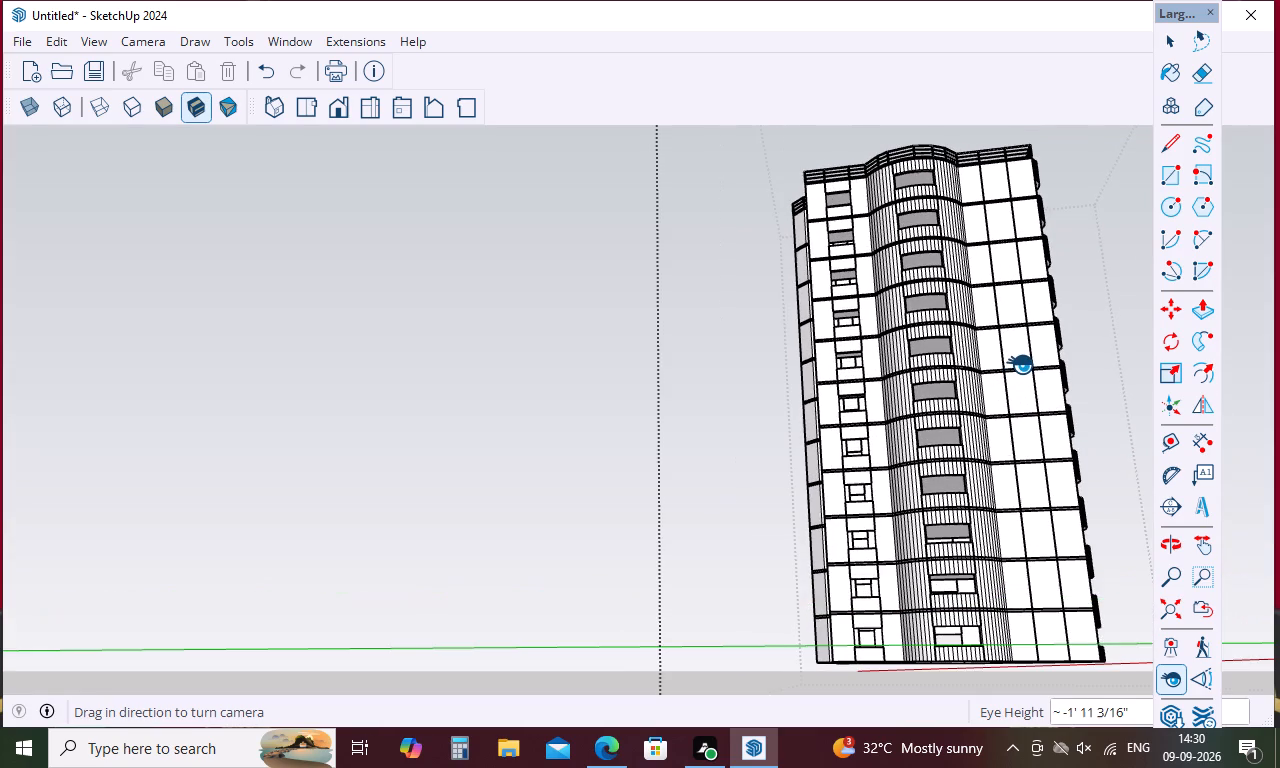
scroll(1020, 364, "down", 4)
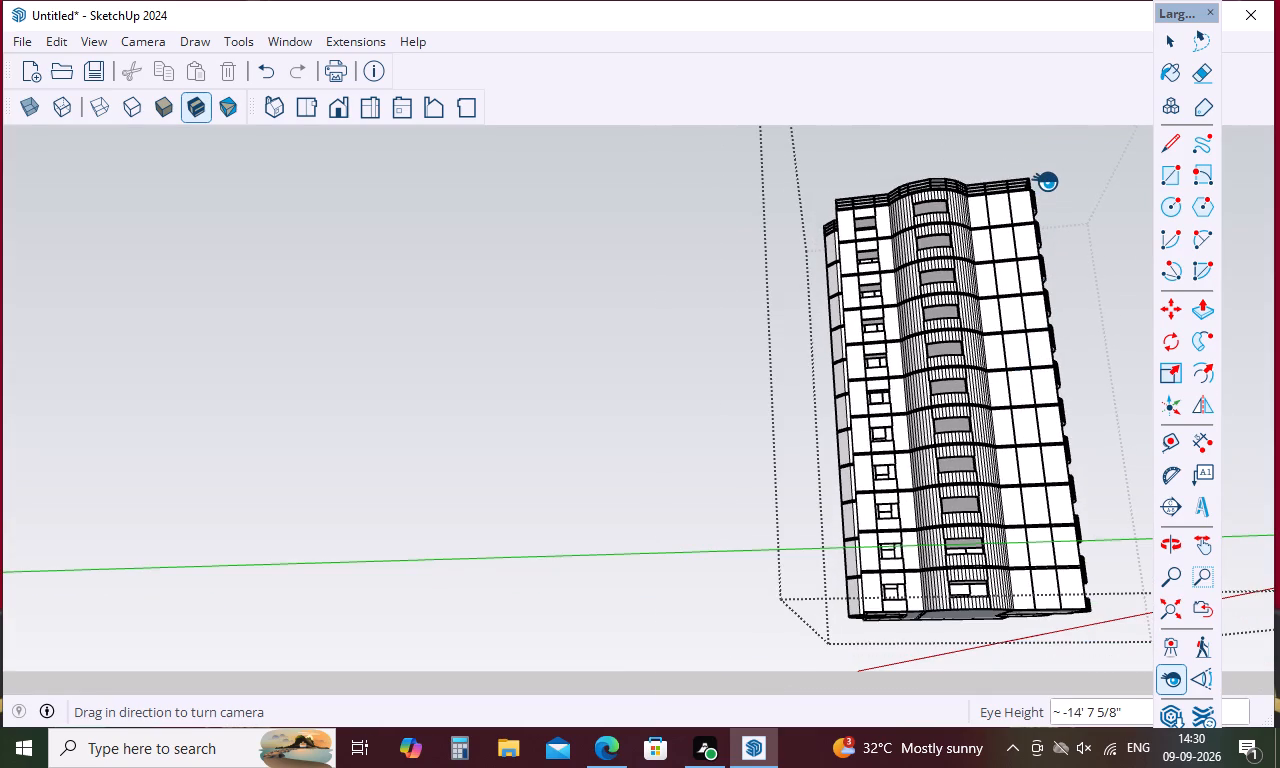
scroll(1045, 181, "up", 4)
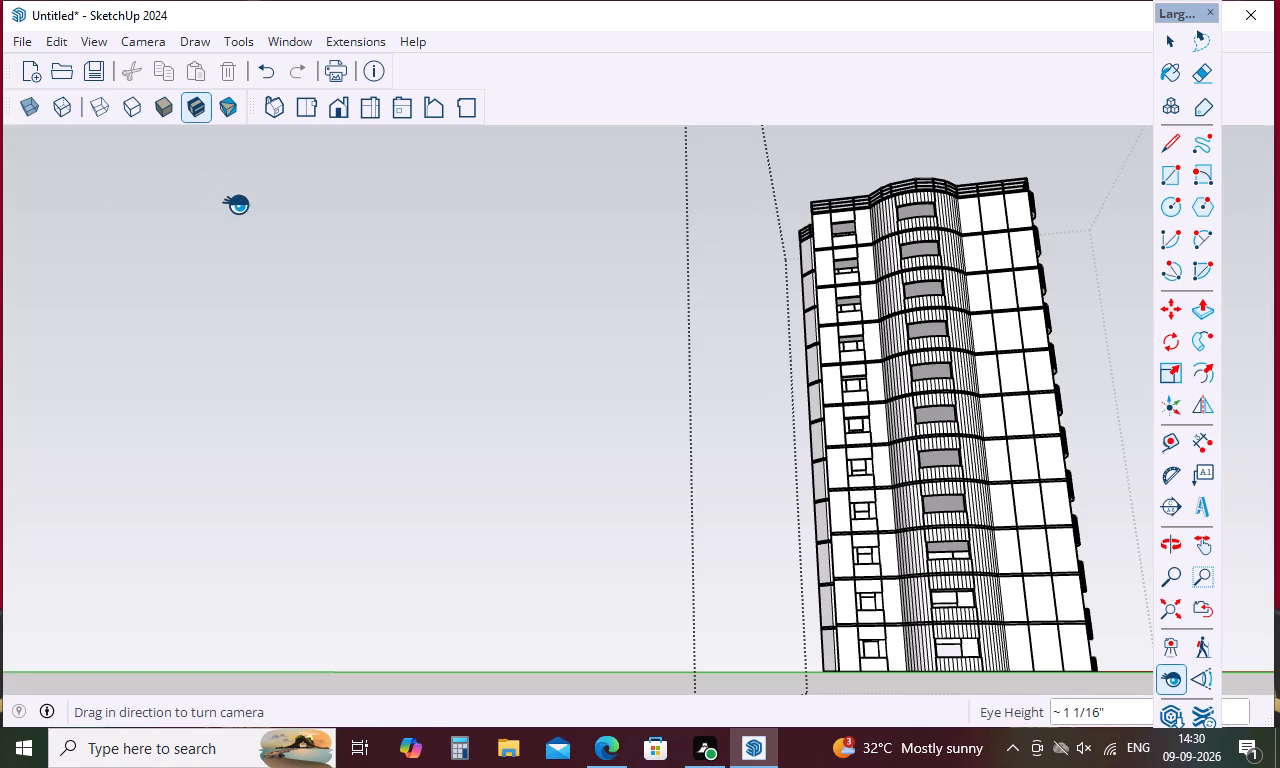
right_click(488, 285)
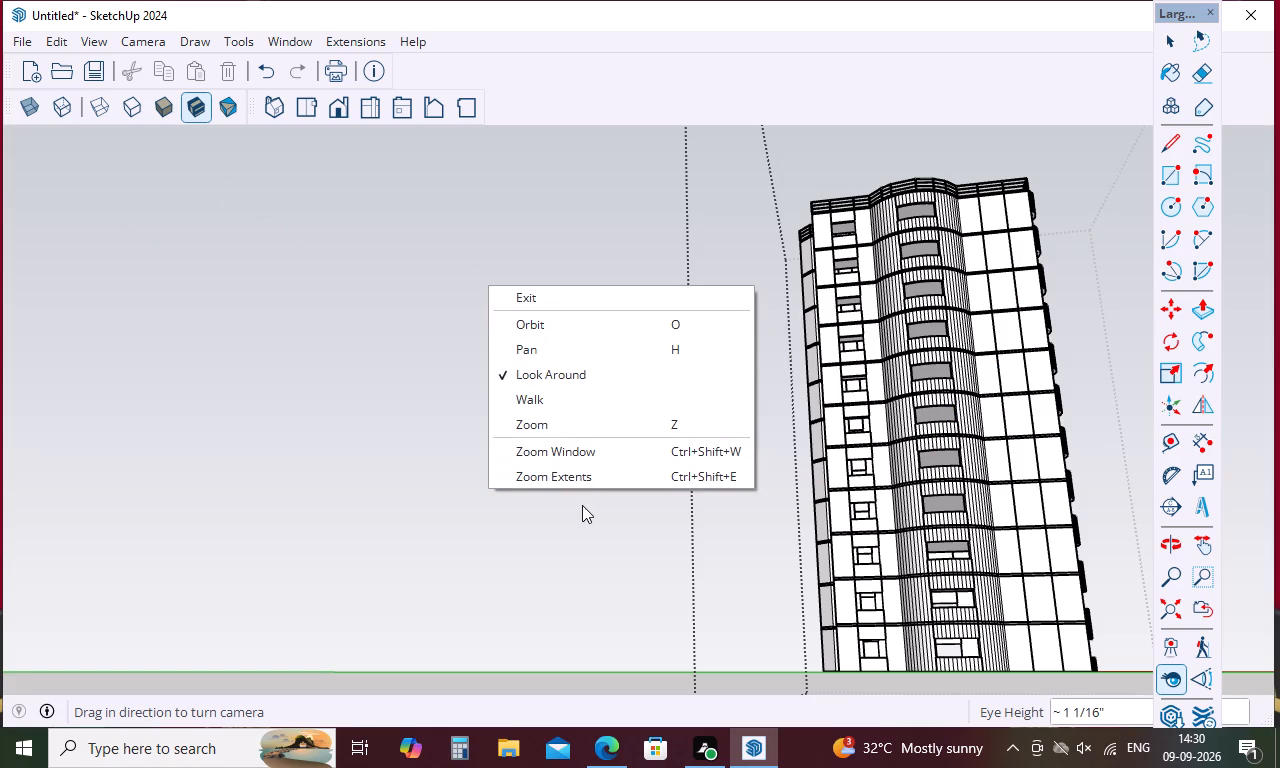
left_click(577, 521)
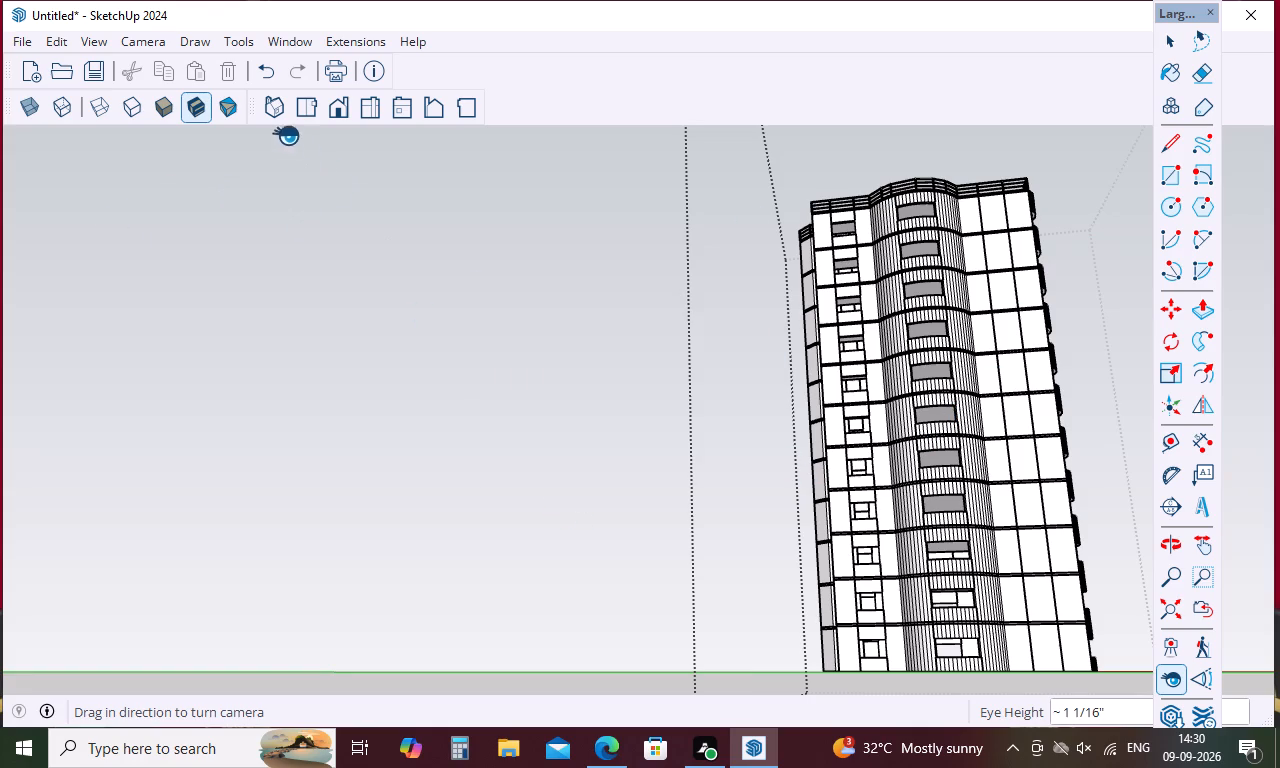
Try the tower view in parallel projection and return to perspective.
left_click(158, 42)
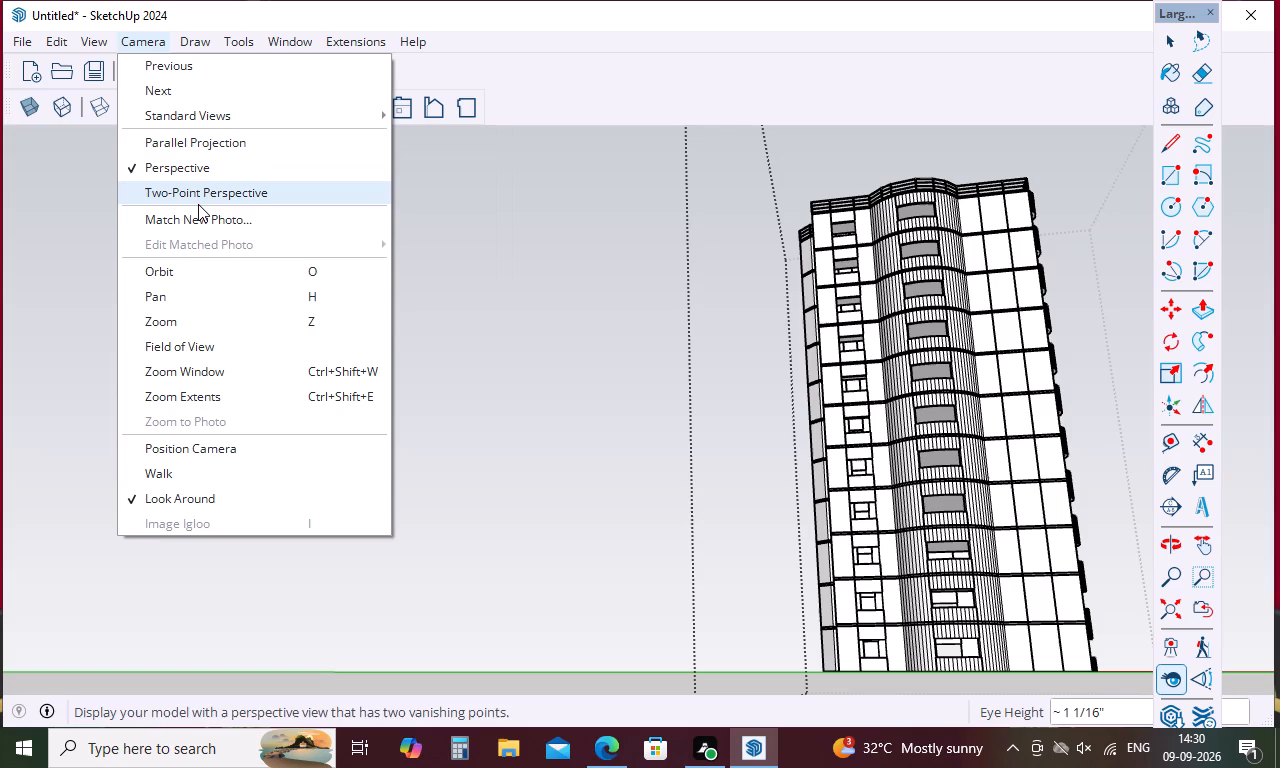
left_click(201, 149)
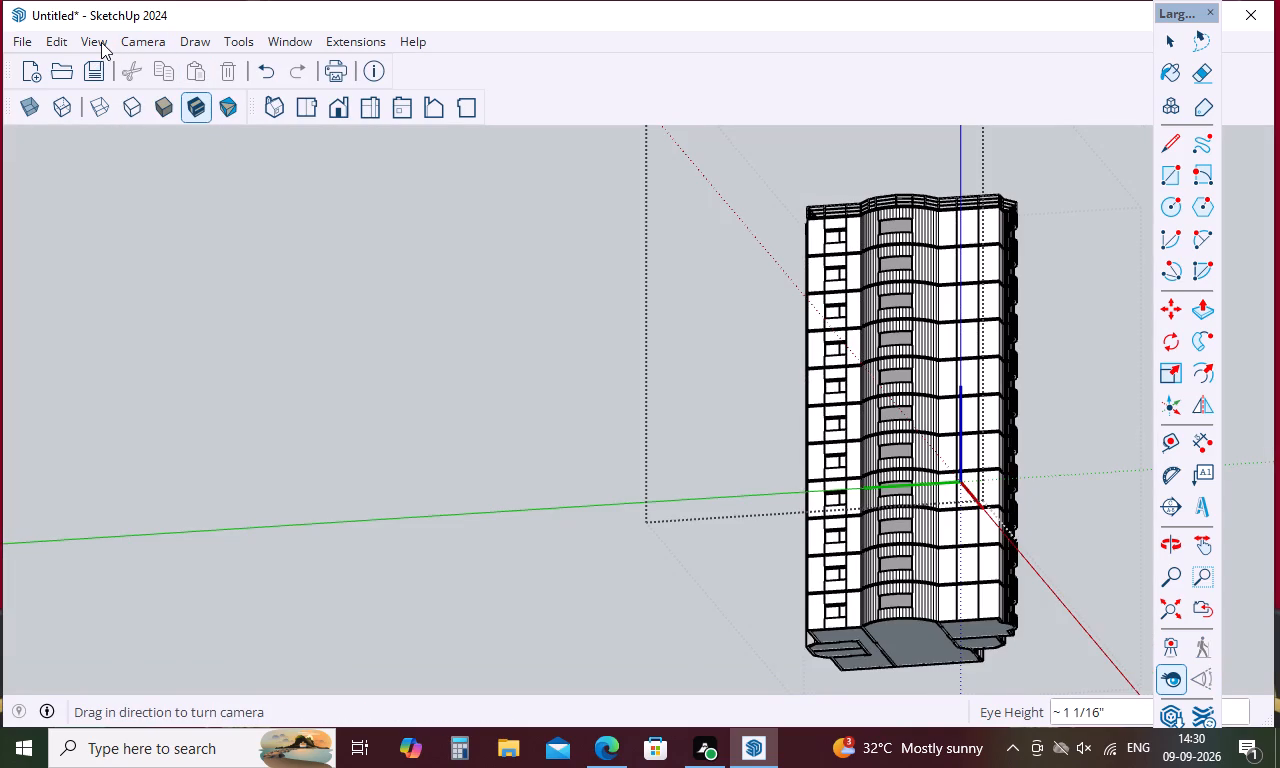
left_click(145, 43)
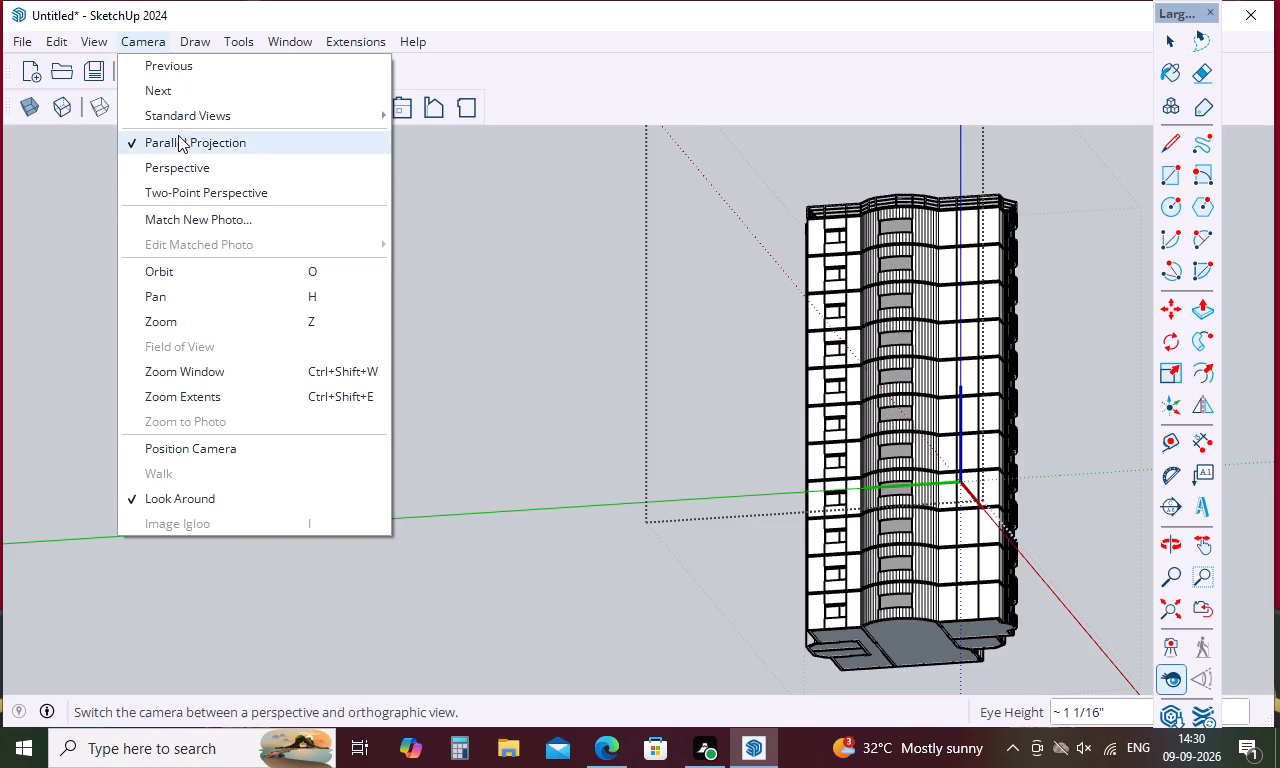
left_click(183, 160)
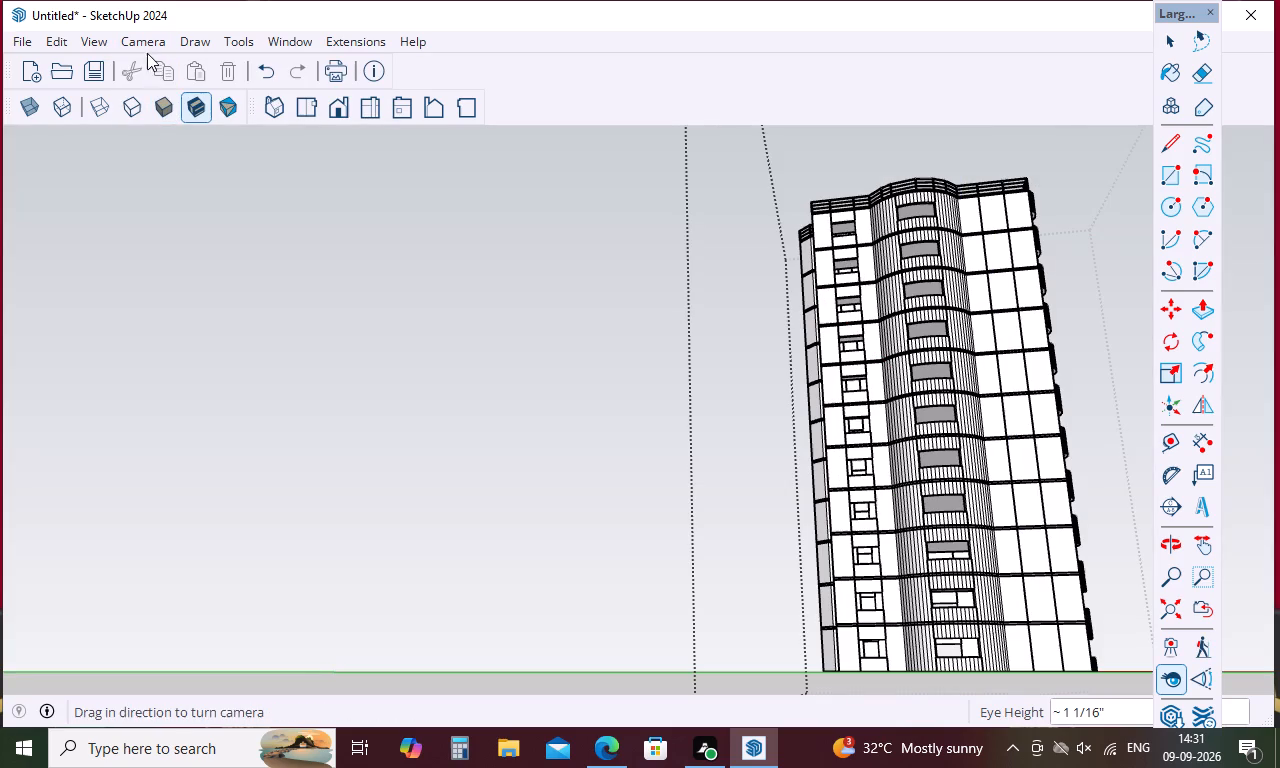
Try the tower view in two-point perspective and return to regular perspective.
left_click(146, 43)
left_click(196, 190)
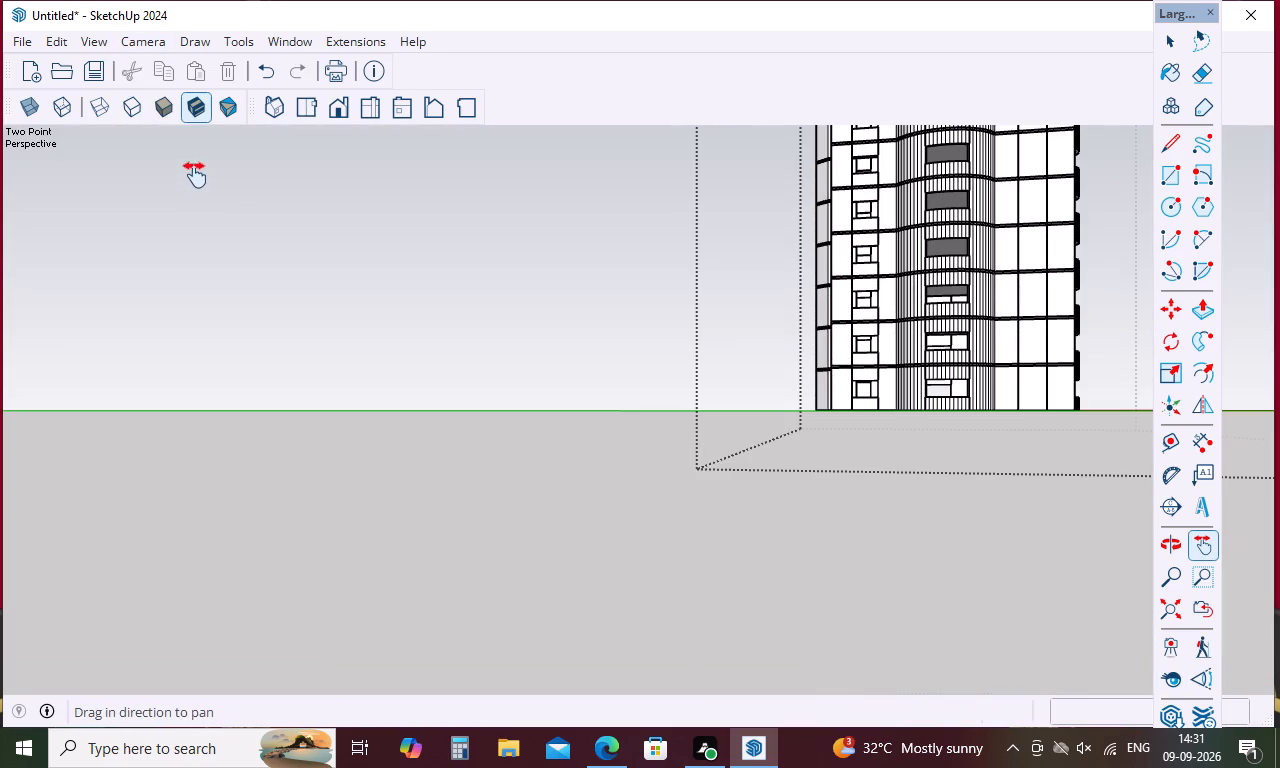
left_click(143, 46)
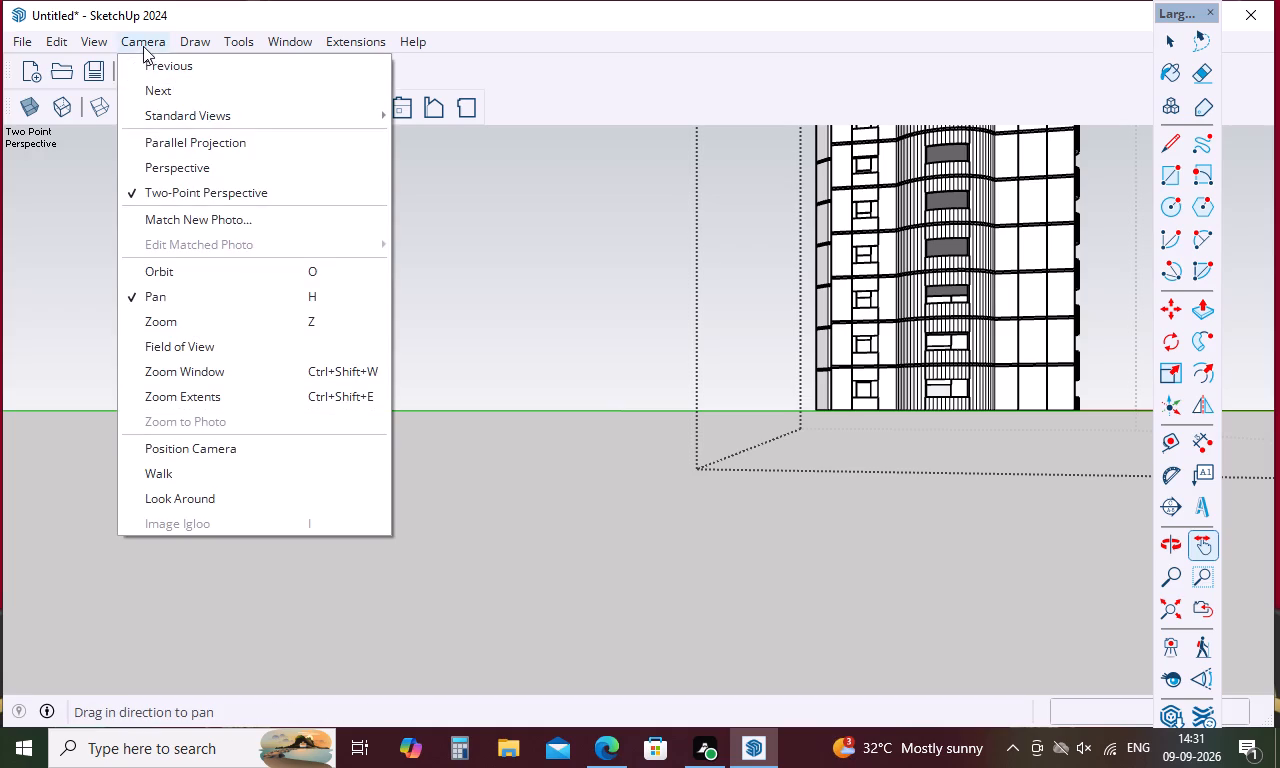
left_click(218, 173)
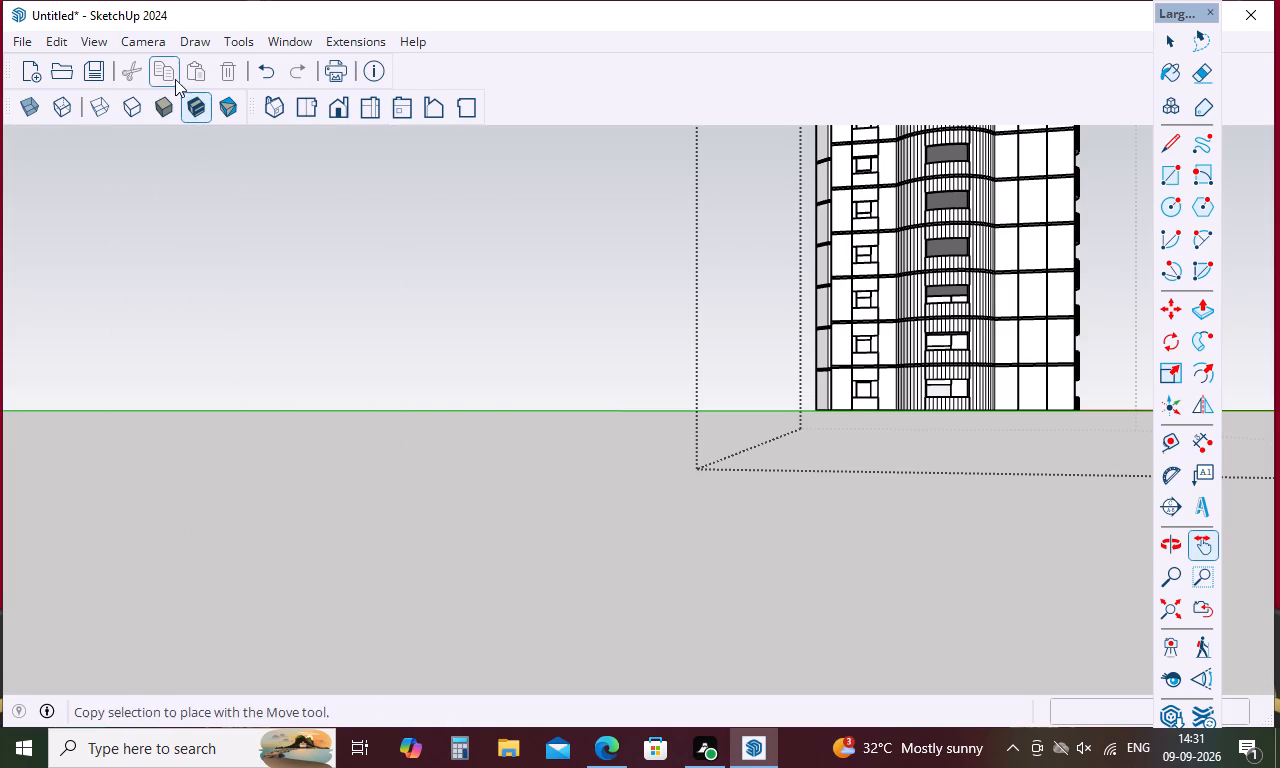
Use Position Camera to stand on the ground in front of the tower at an eye height of 5' 6".
left_click(155, 39)
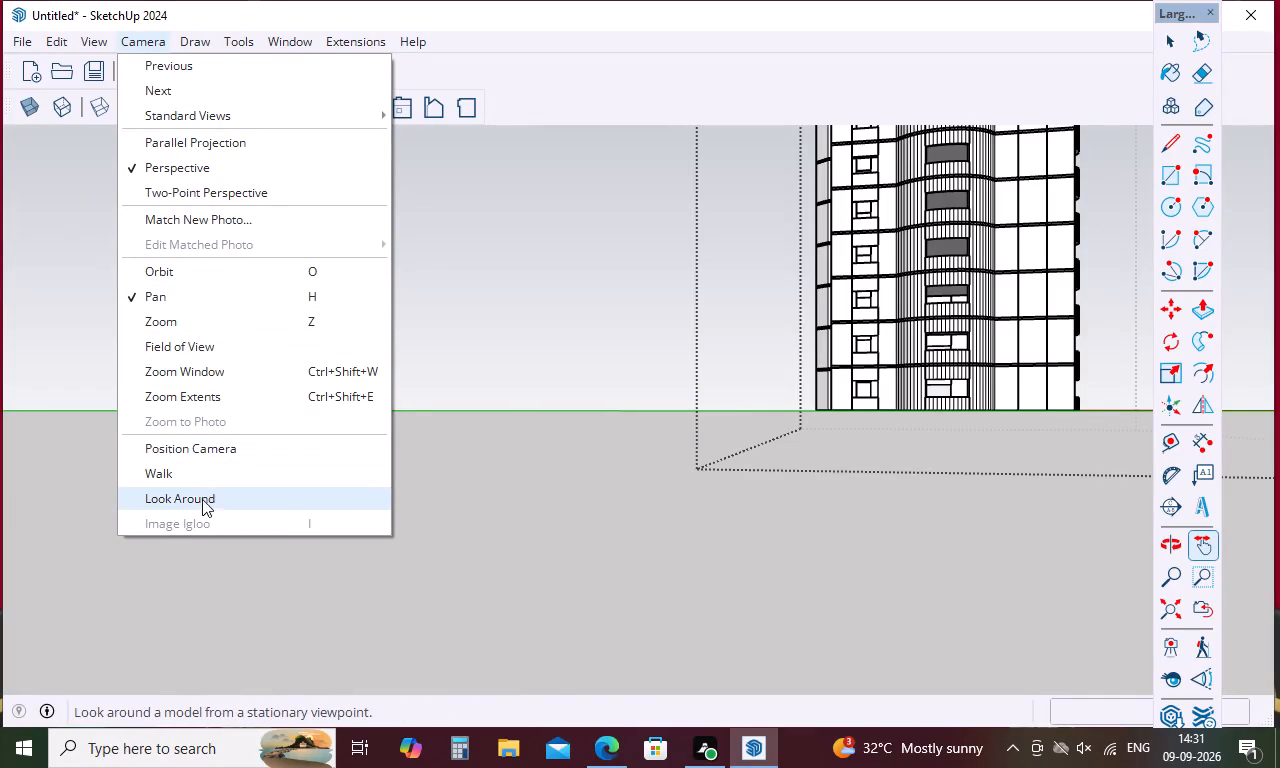
left_click(238, 446)
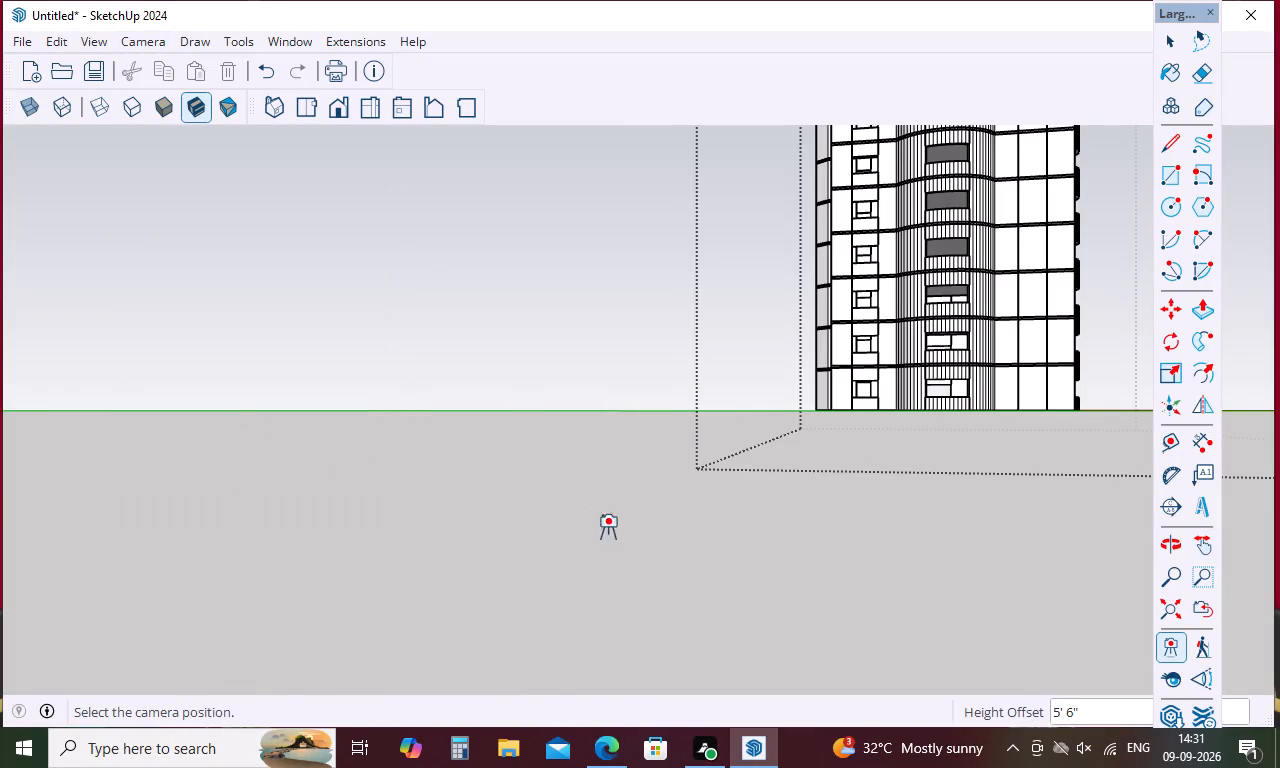
left_click(593, 550)
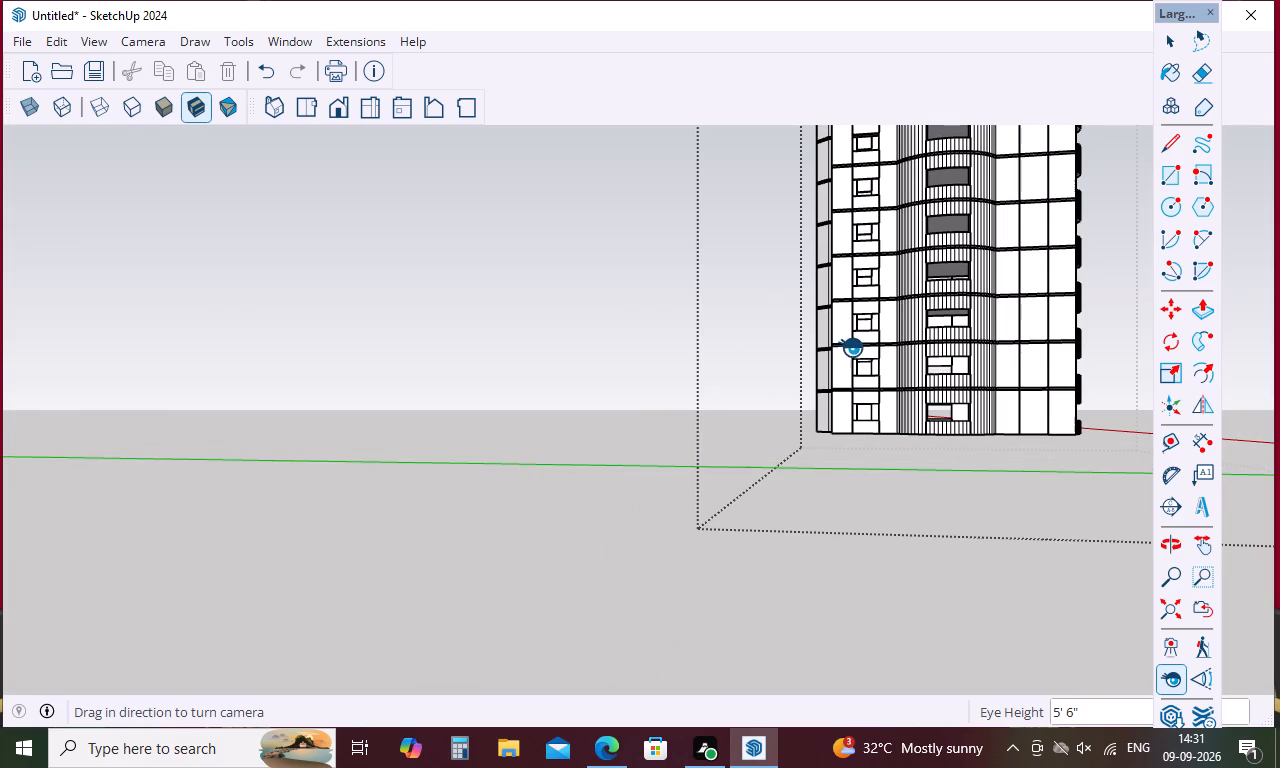
left_click(767, 507)
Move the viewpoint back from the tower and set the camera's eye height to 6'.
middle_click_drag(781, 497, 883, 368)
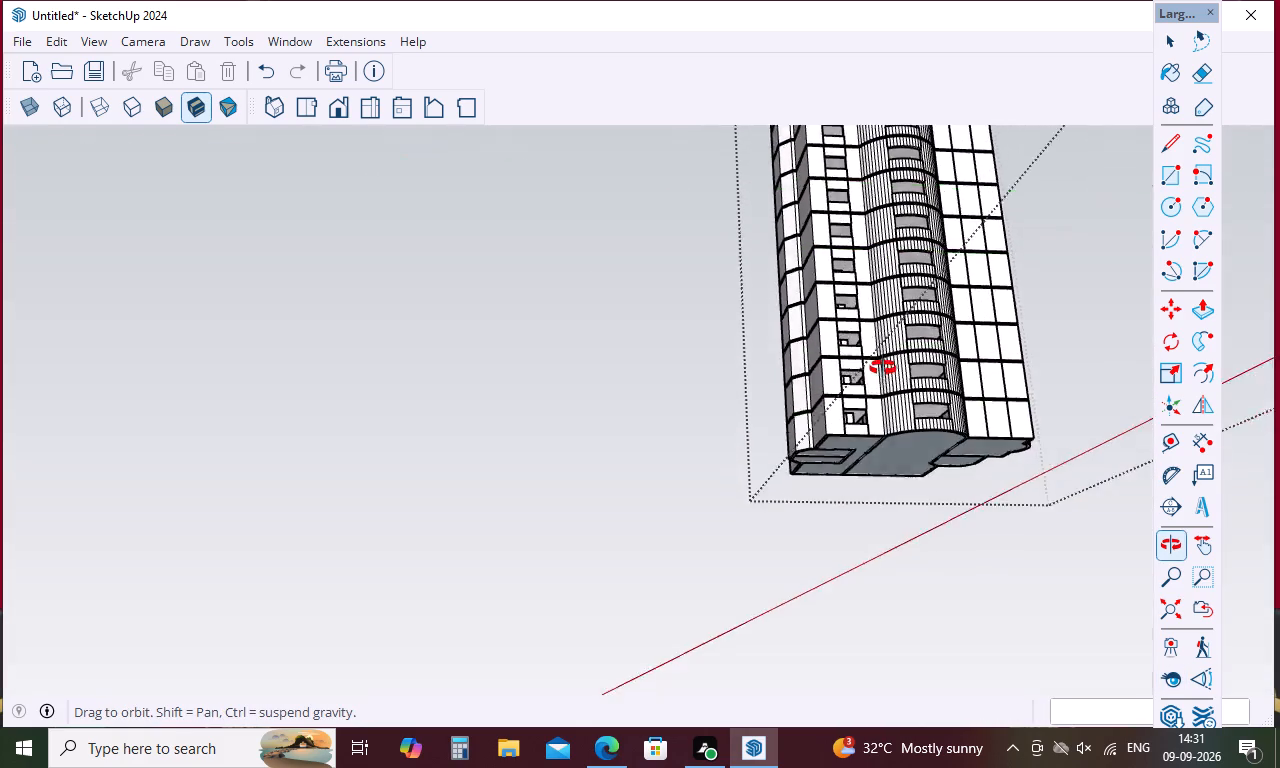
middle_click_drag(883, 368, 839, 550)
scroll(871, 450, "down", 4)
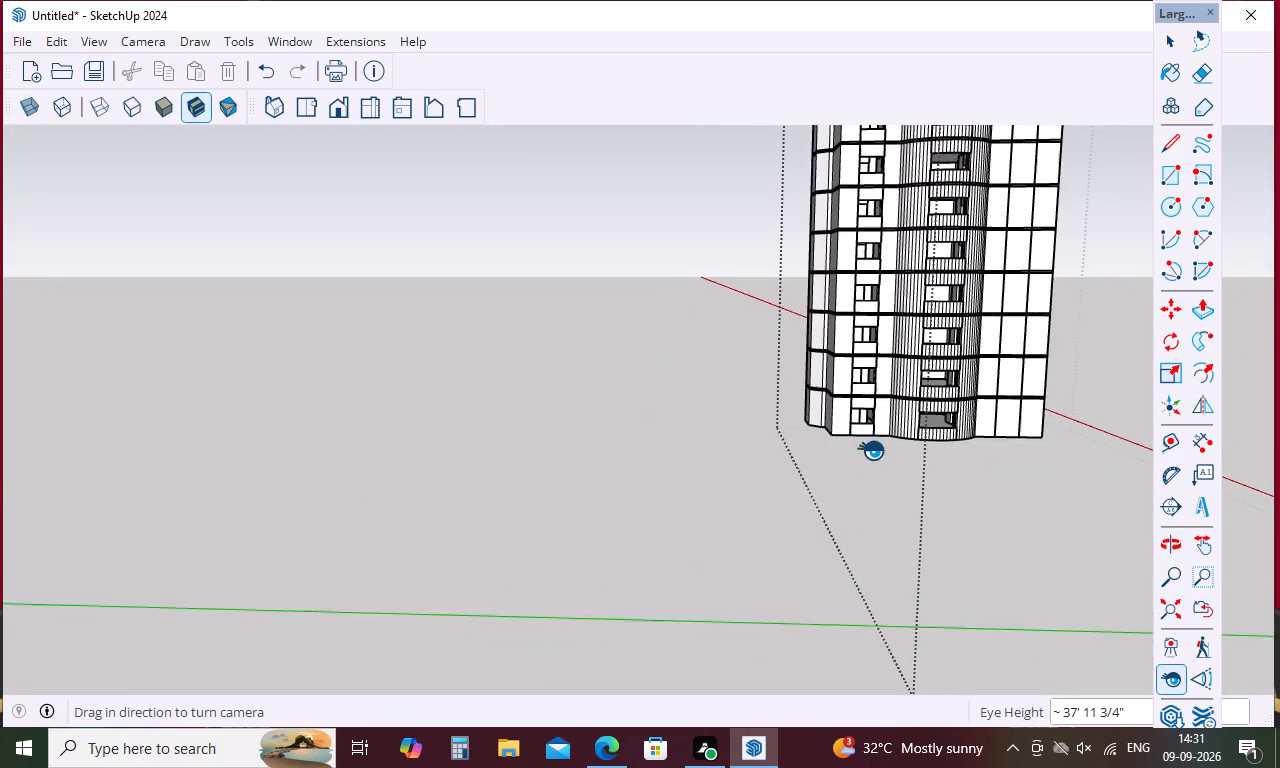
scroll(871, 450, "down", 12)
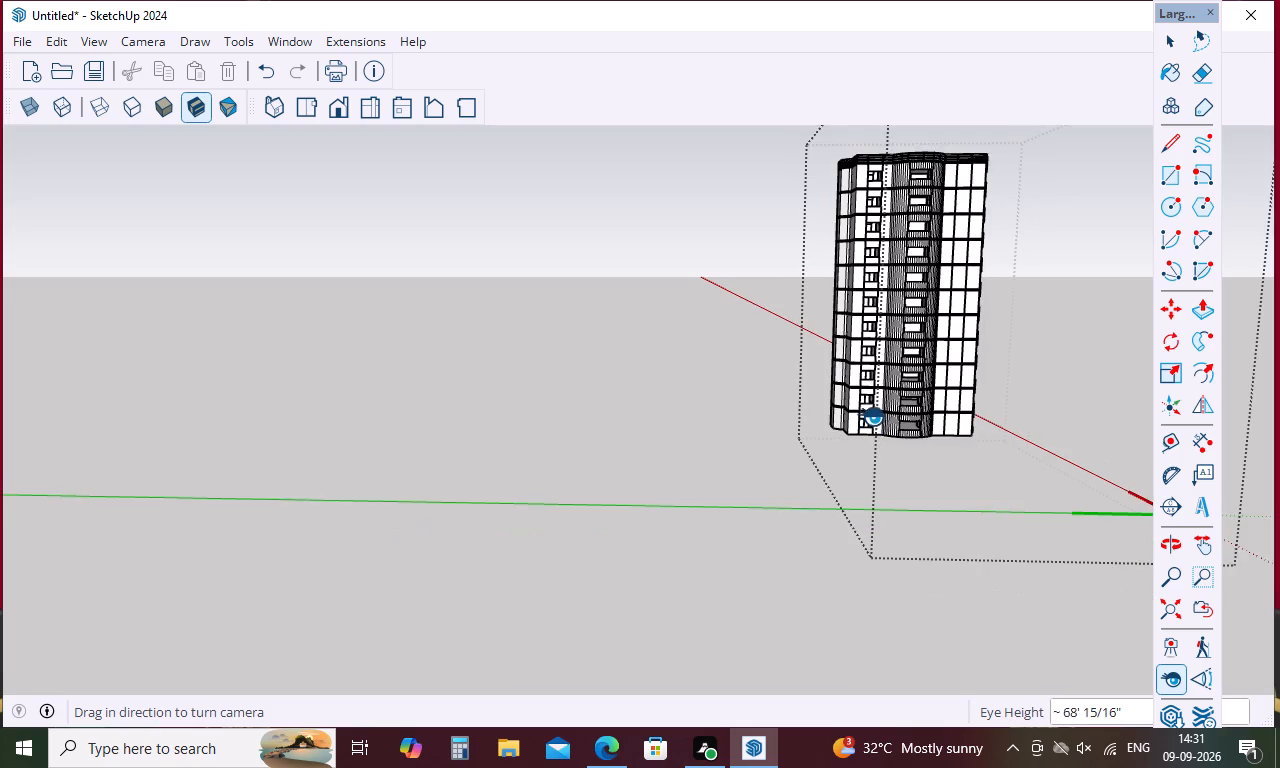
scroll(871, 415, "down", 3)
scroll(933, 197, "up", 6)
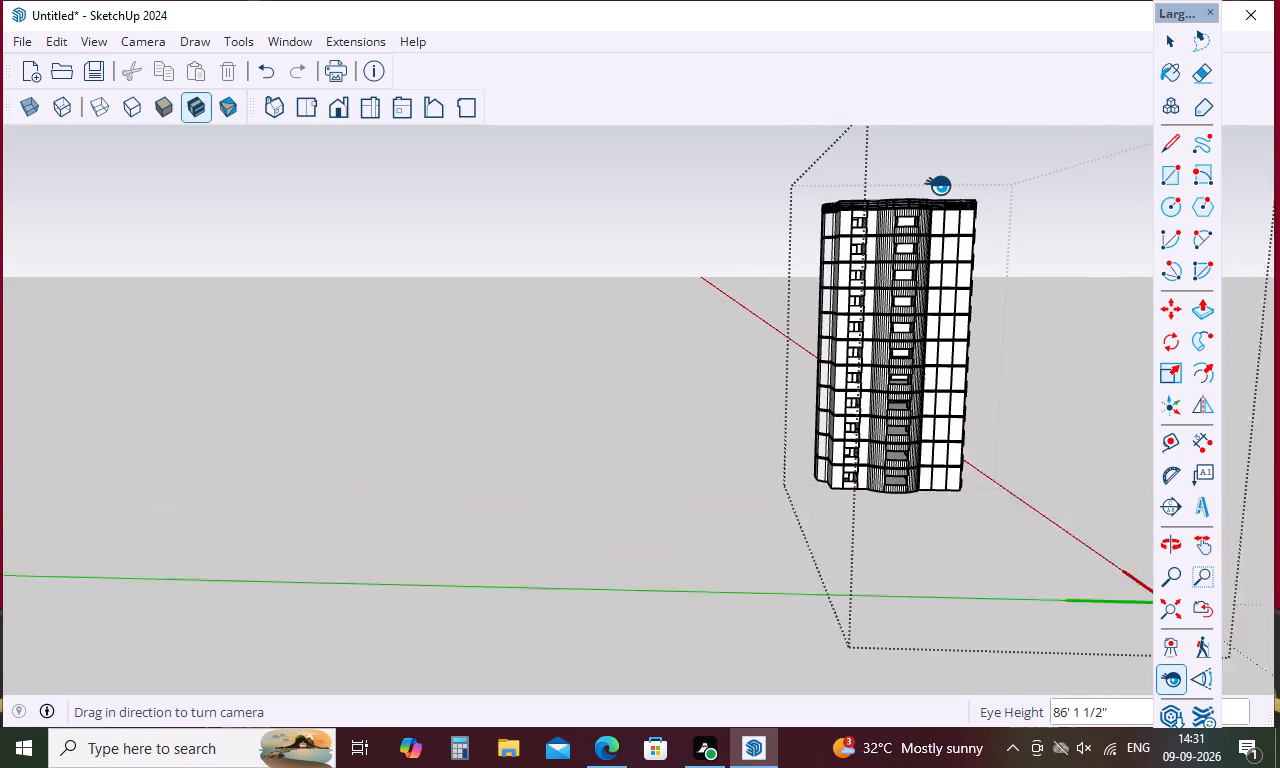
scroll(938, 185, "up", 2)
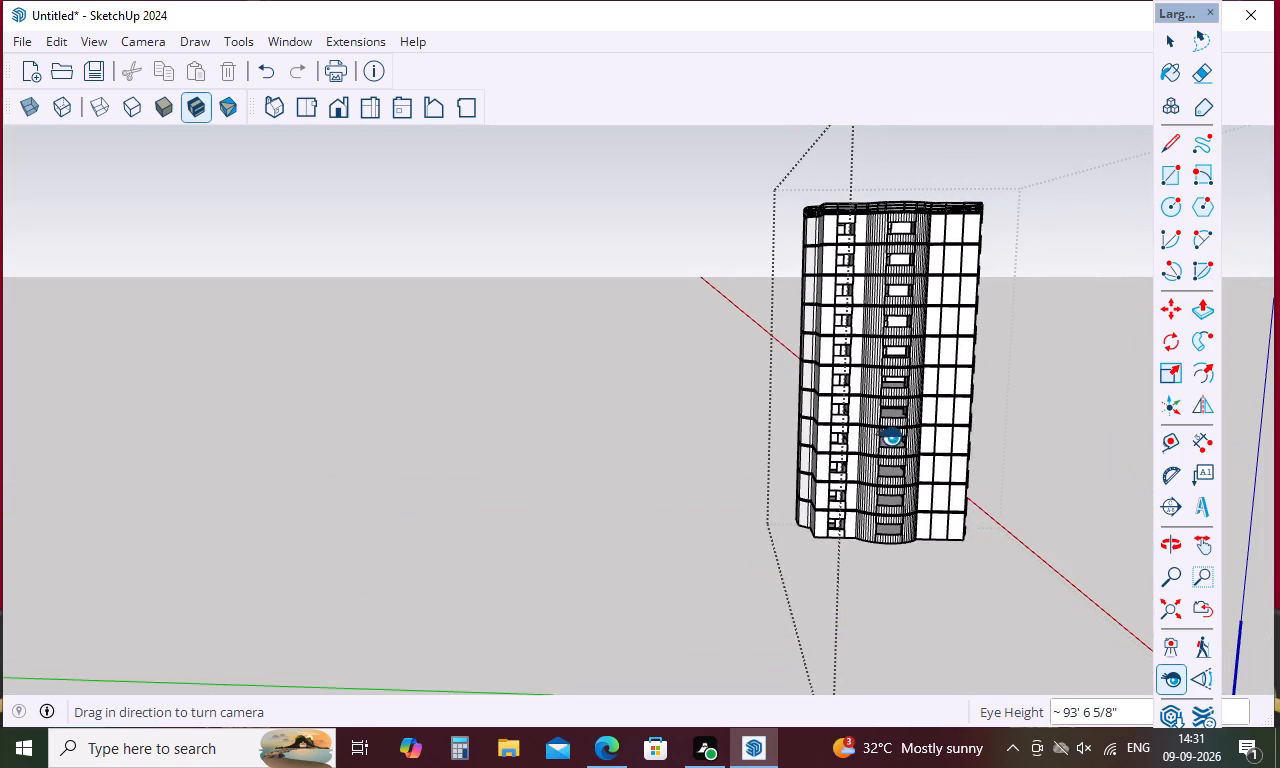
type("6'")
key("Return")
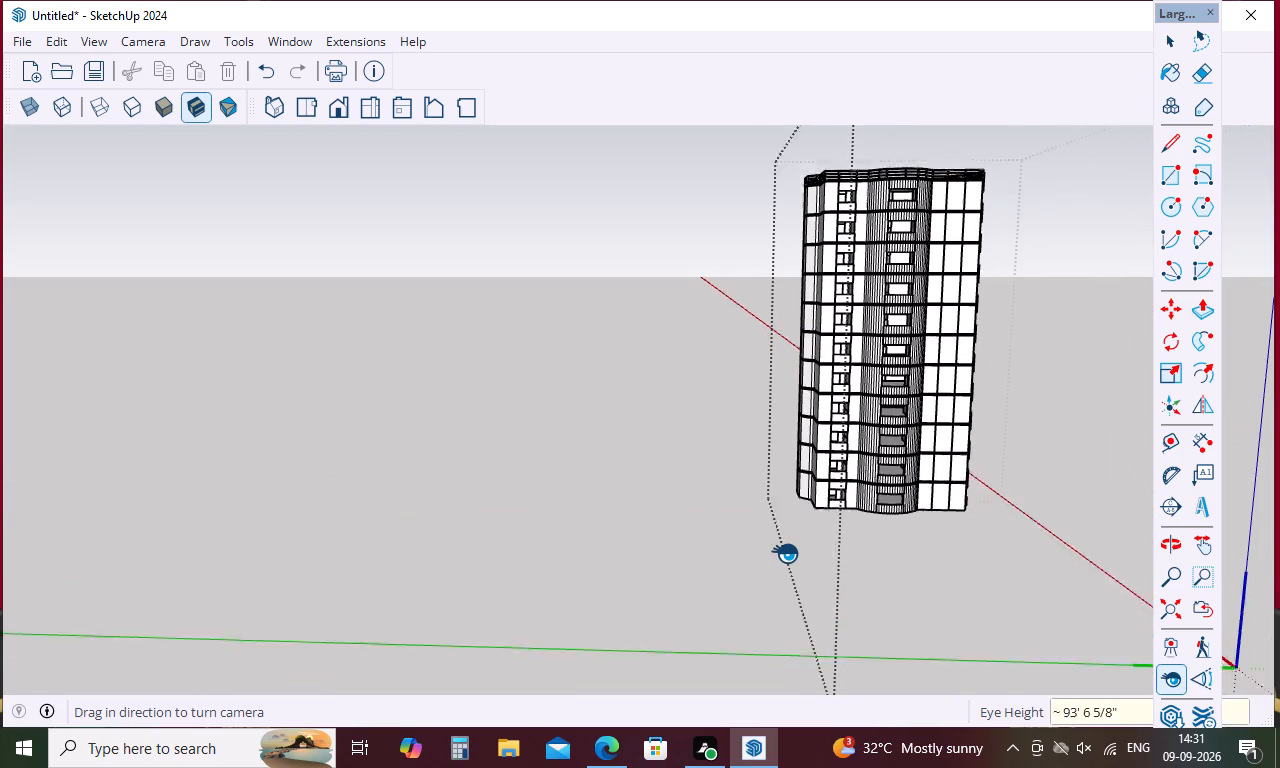
Adjust the viewing distance to the tower and reset the camera's eye height to 6'.
scroll(805, 517, "down", 2)
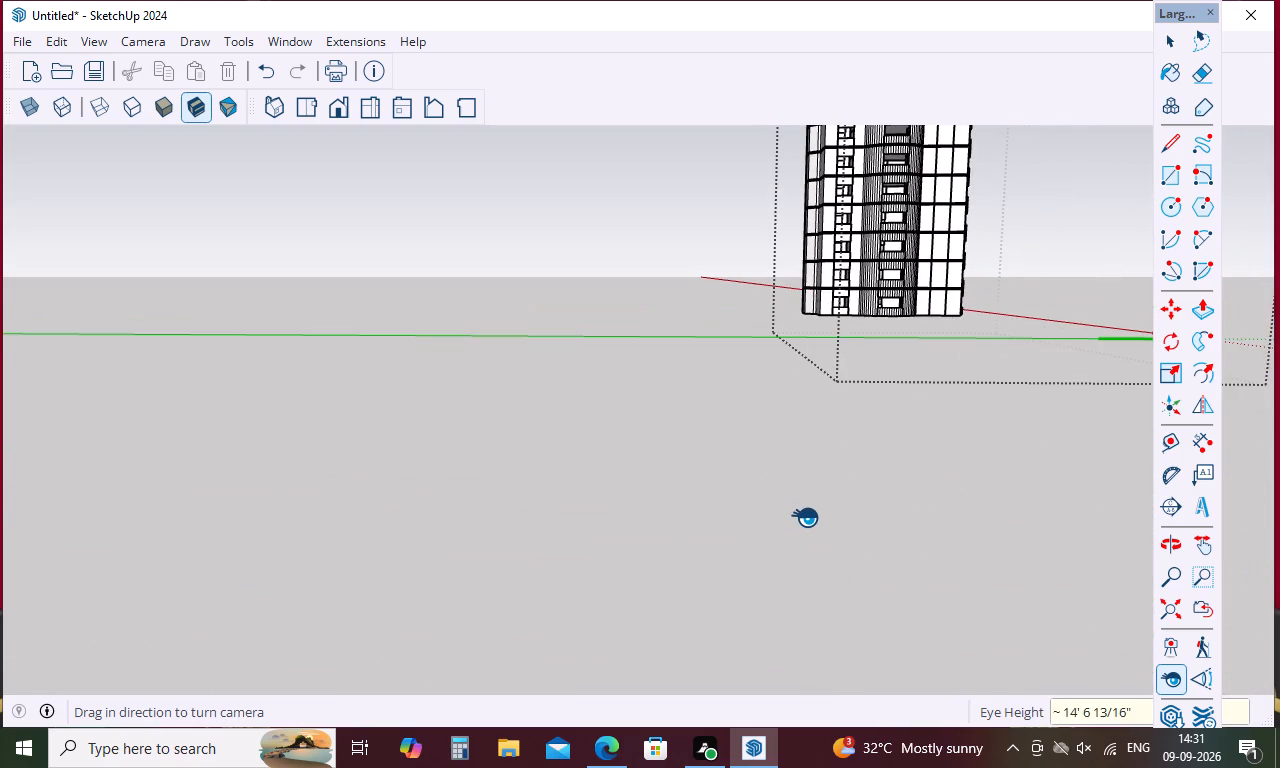
scroll(805, 514, "down", 11)
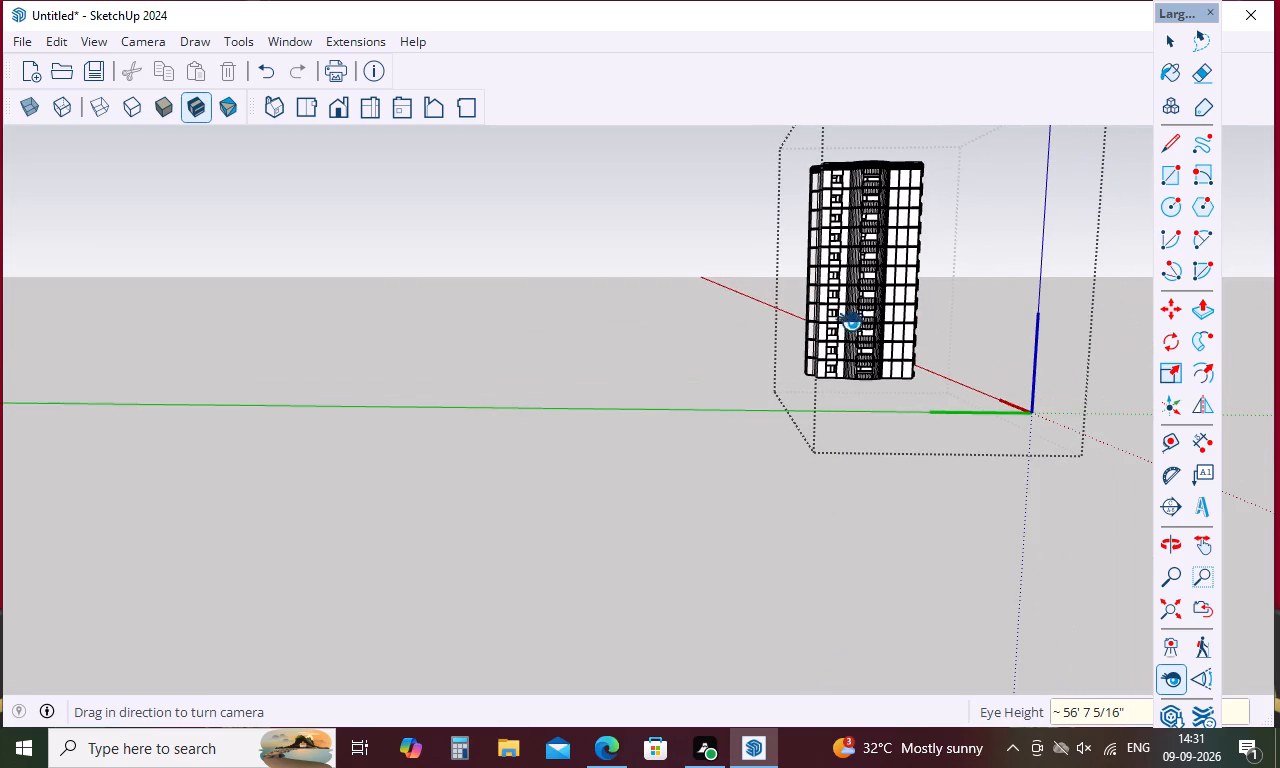
scroll(852, 138, "up", 14)
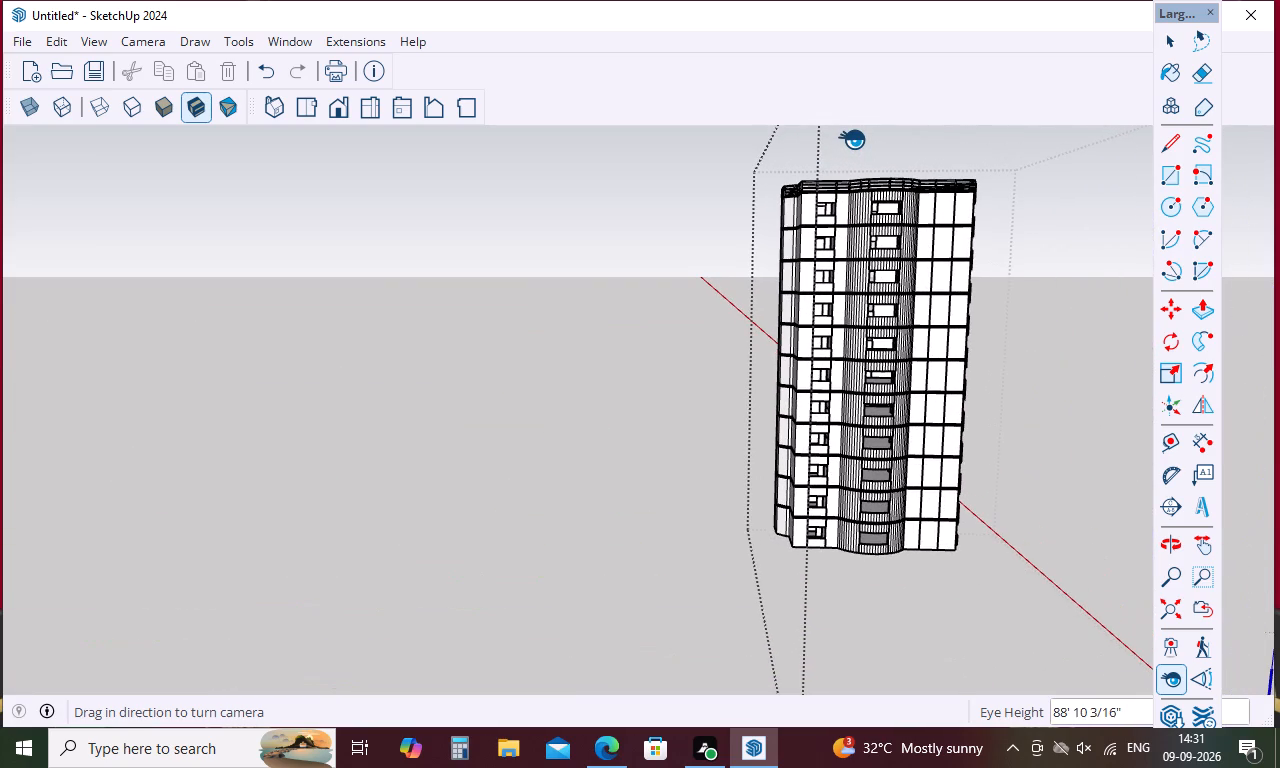
scroll(852, 139, "up", 4)
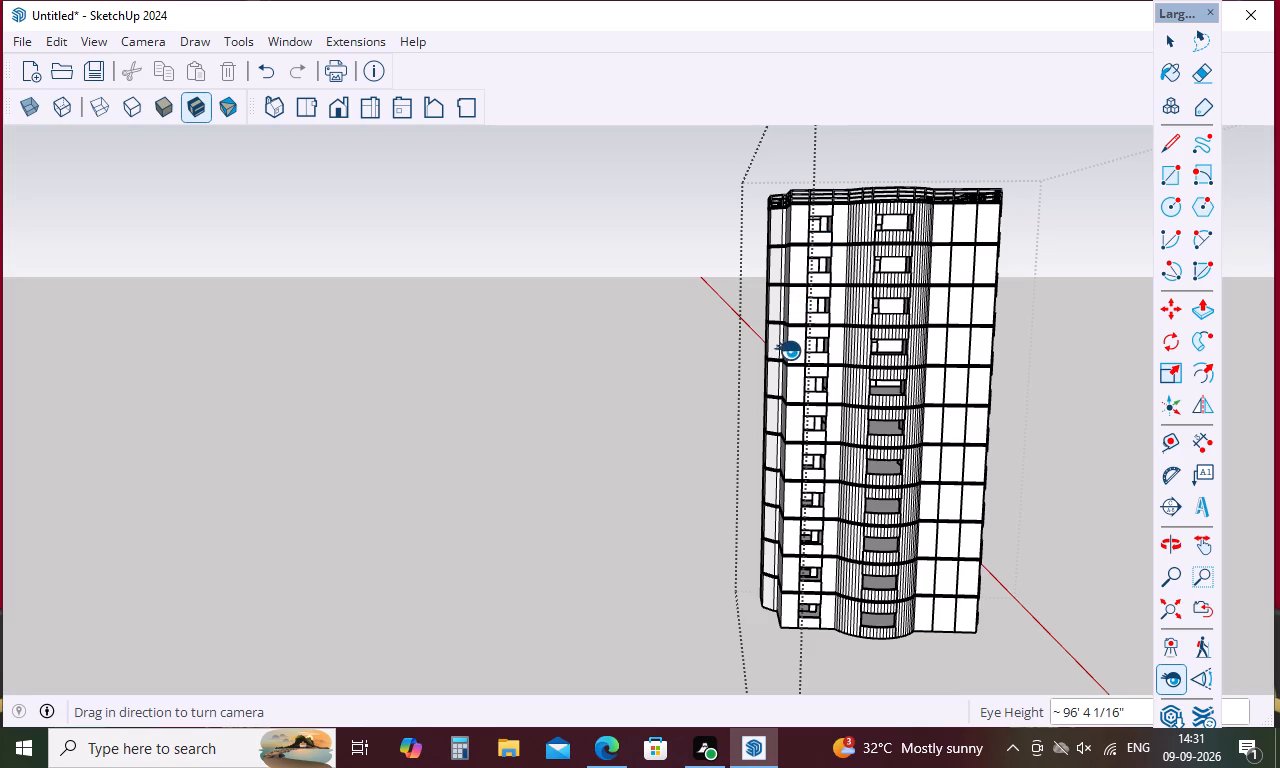
key("6")
key("apostrophe")
key("Return")
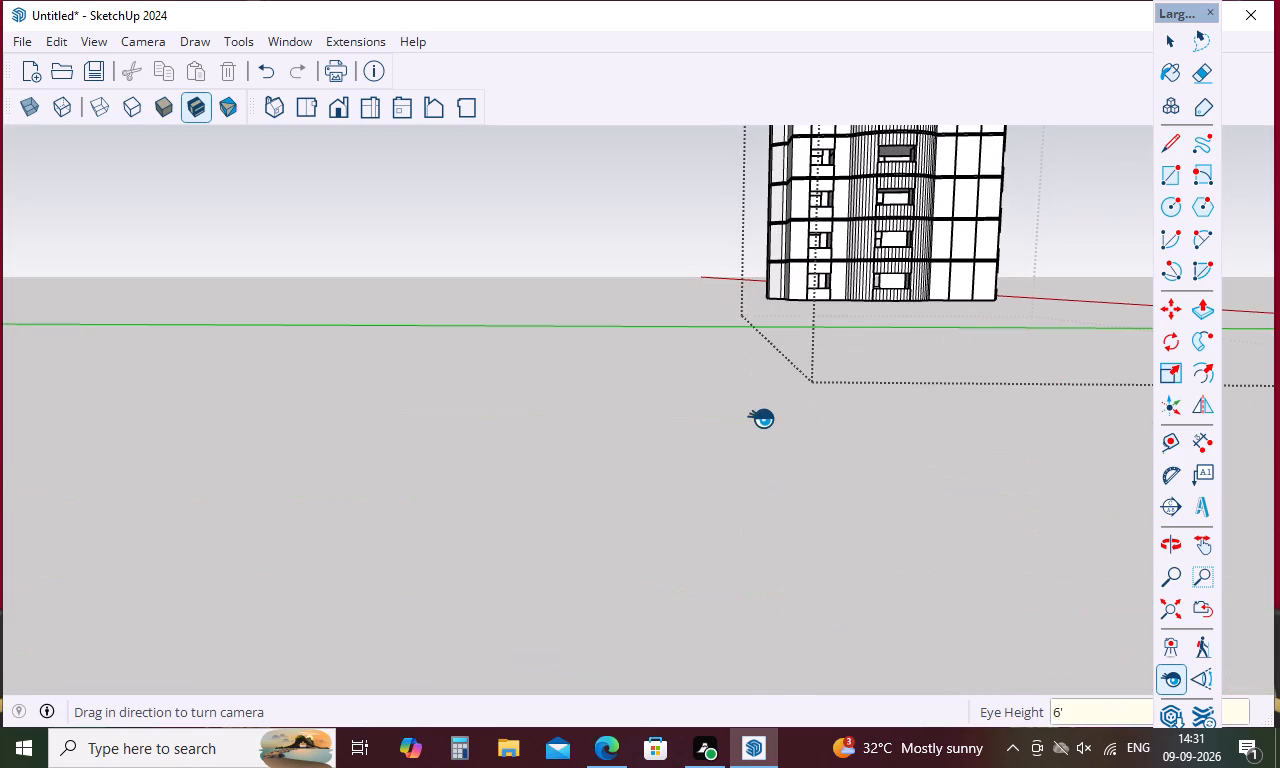
Tilt the camera upward with Look Around to frame the tower from its base to the roof parapet.
left_click_drag(761, 418, 776, 322)
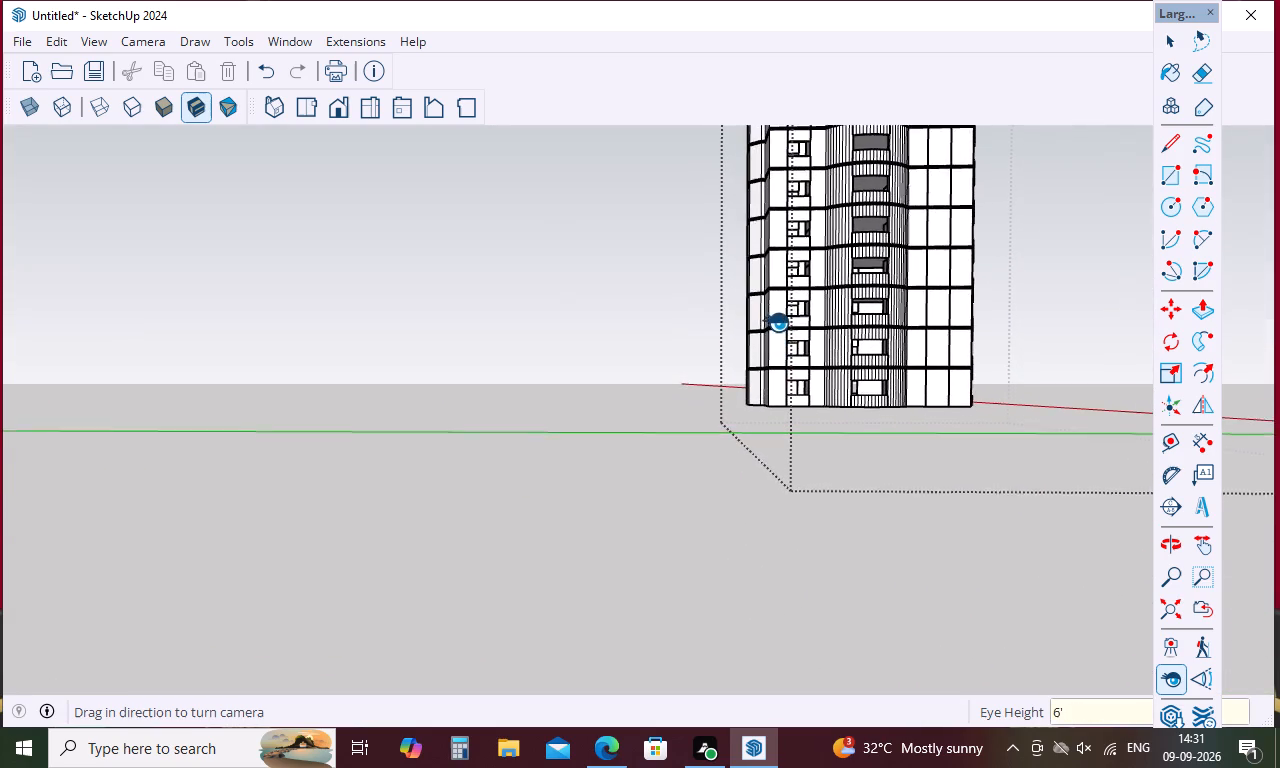
left_click_drag(776, 322, 756, 192)
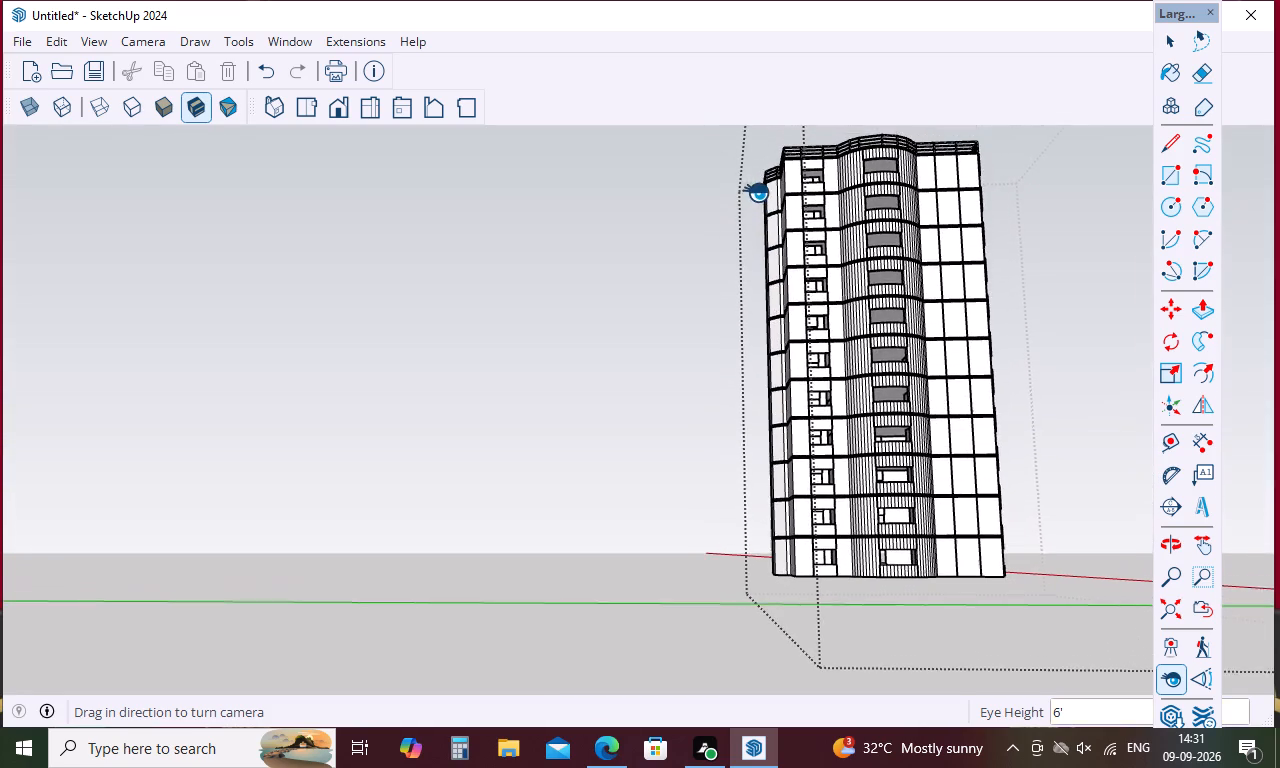
left_click_drag(756, 192, 755, 190)
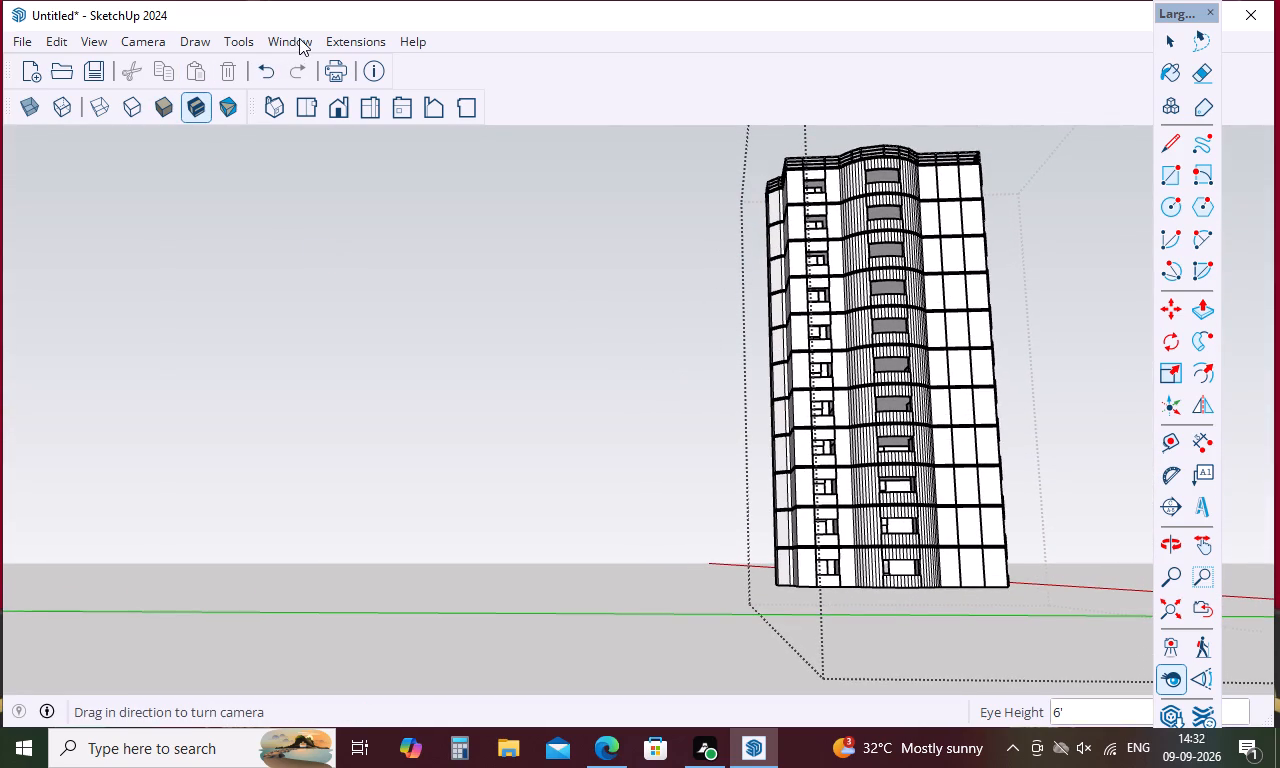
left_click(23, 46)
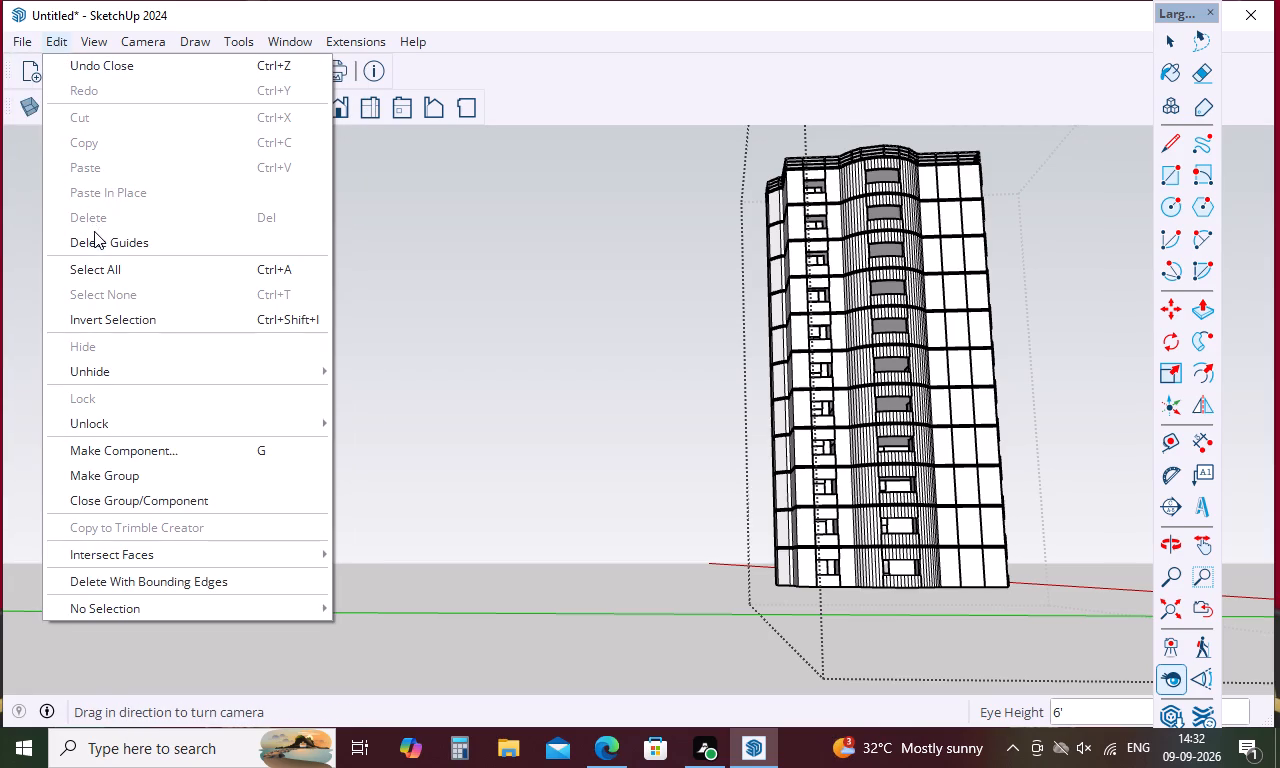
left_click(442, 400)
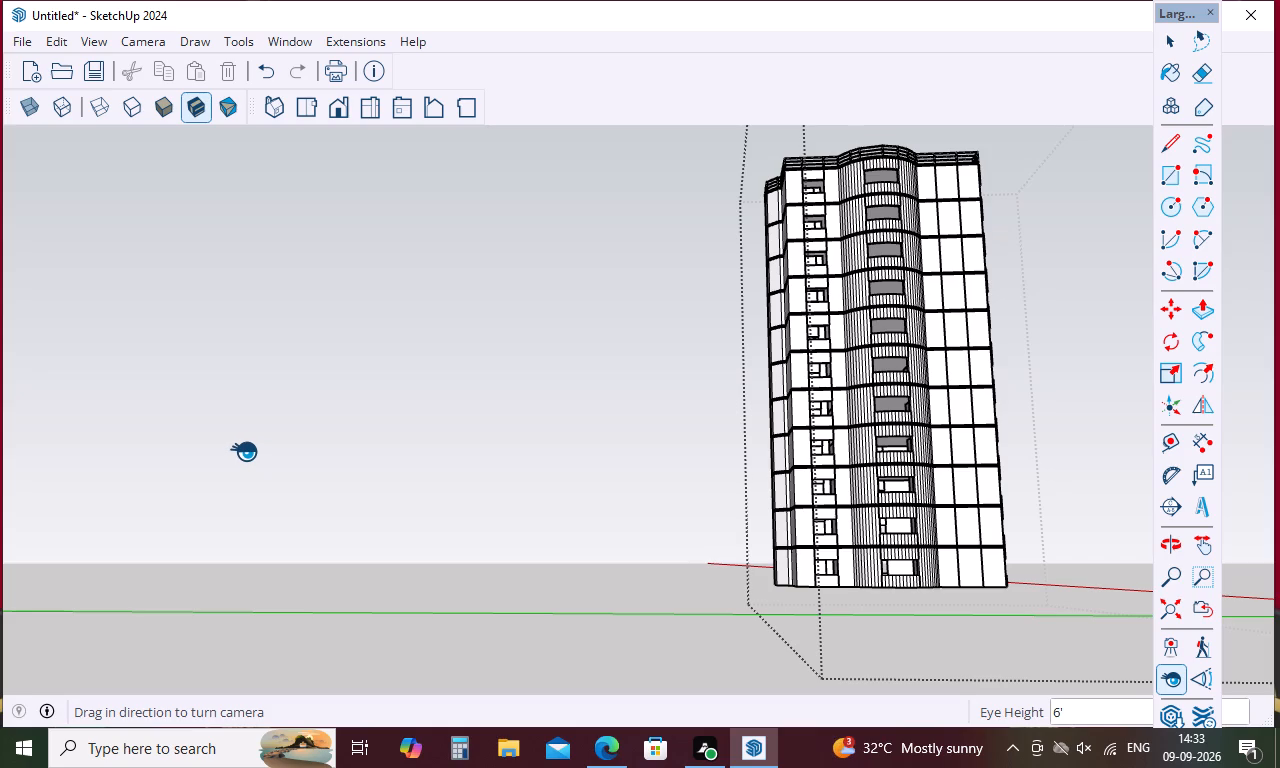
Use Look Around to survey the open ground beside the tower and return to framing its full height.
middle_click(291, 448)
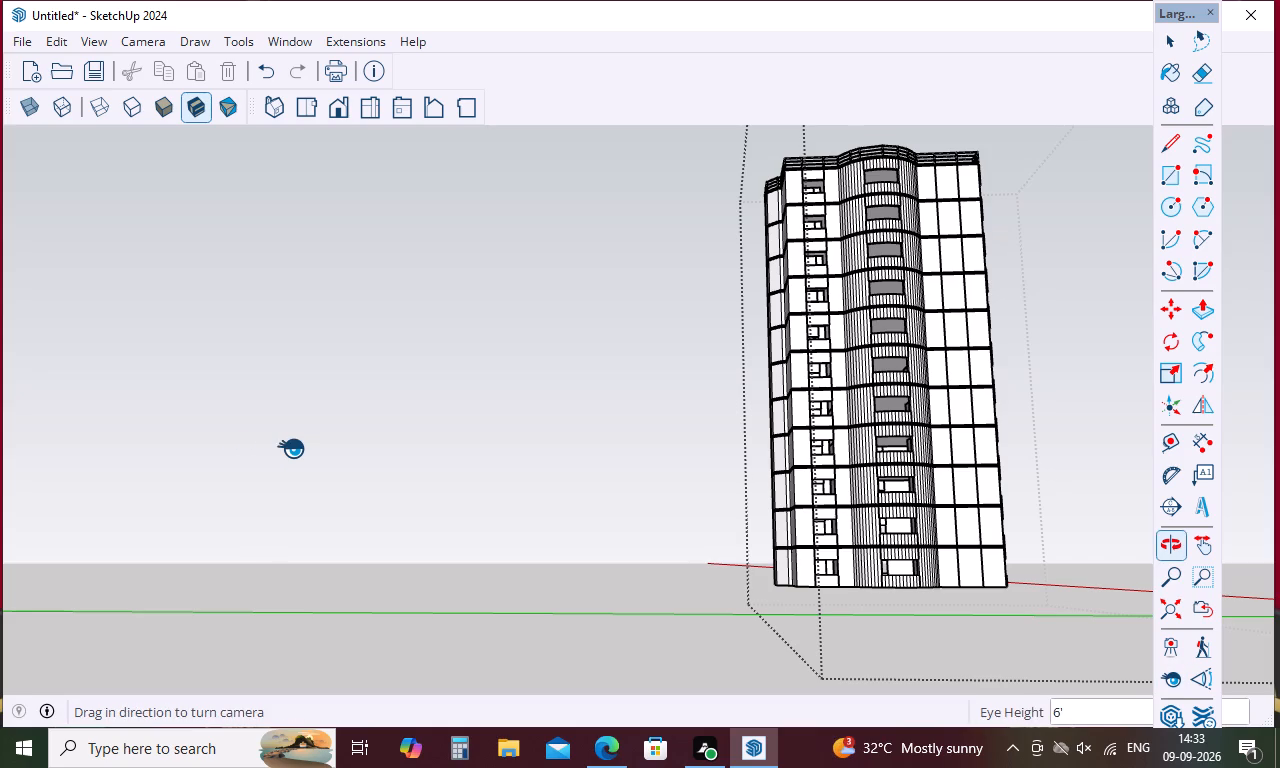
left_click_drag(291, 448, 202, 464)
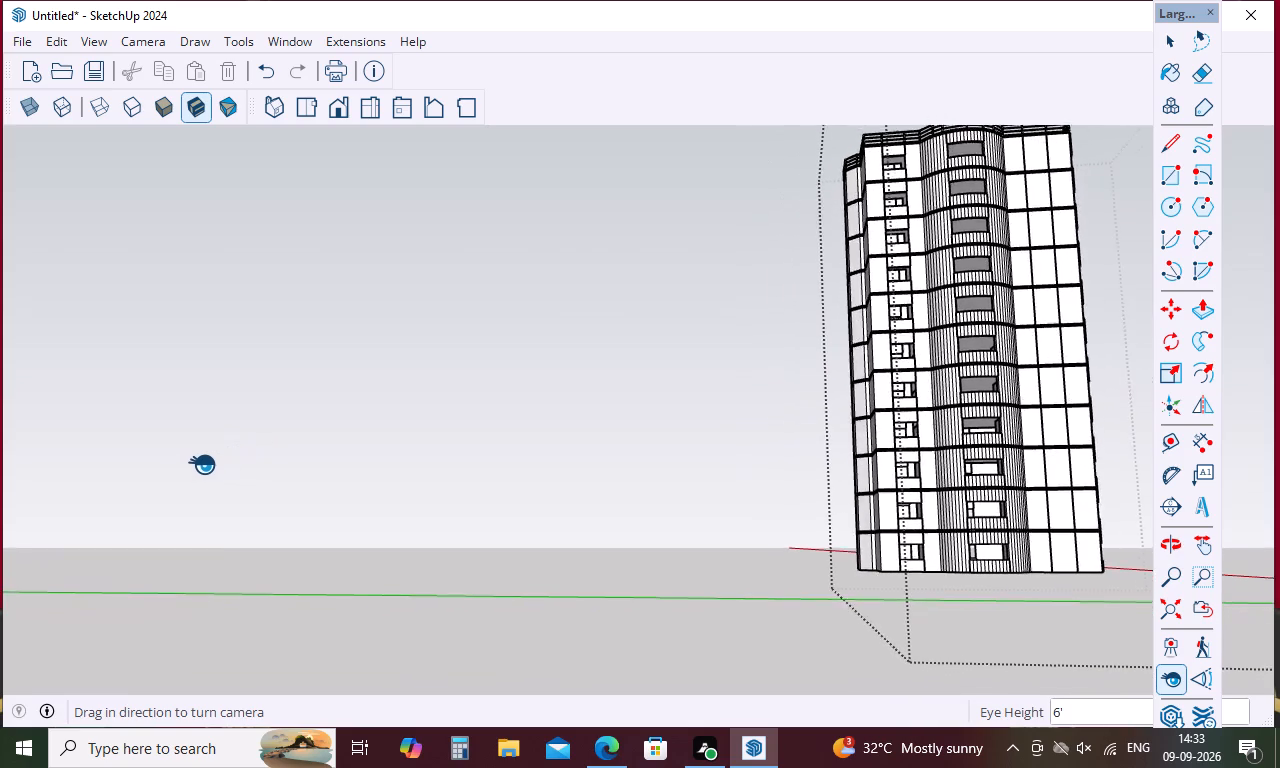
left_click_drag(202, 464, 12, 472)
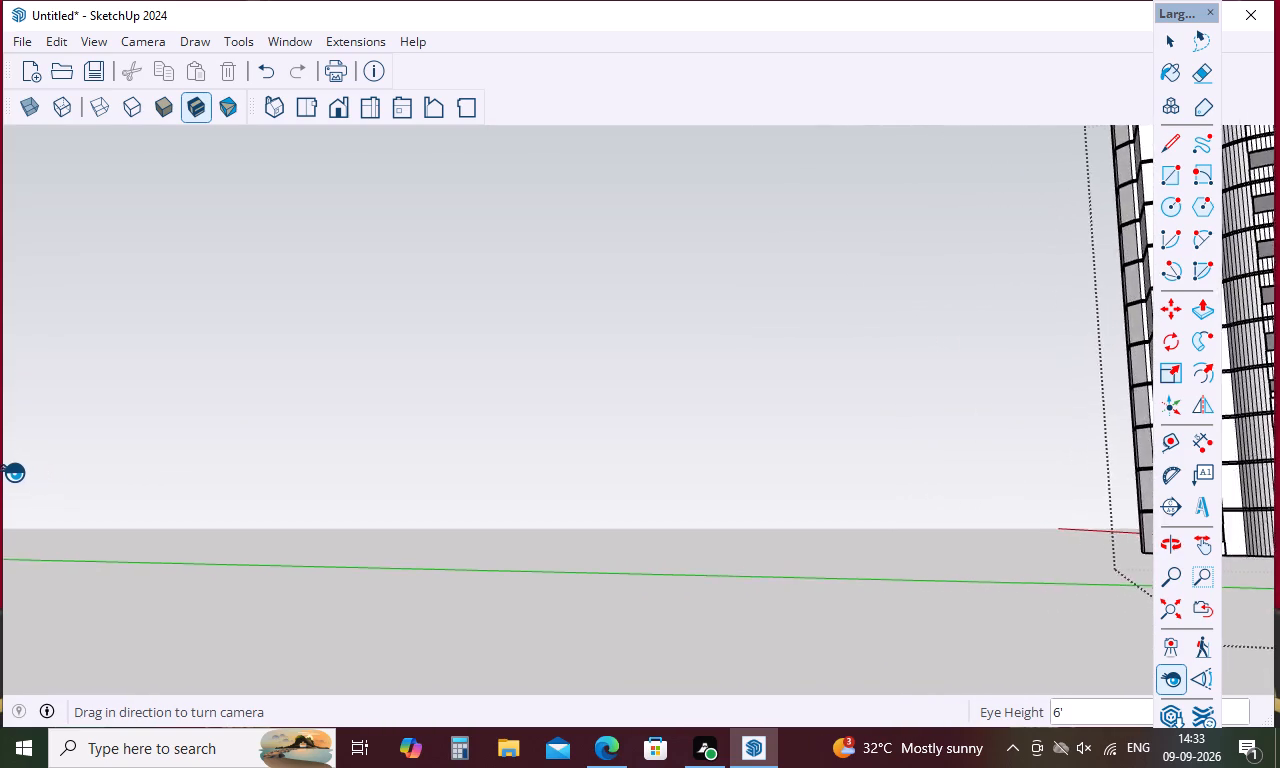
left_click_drag(12, 472, 0, 478)
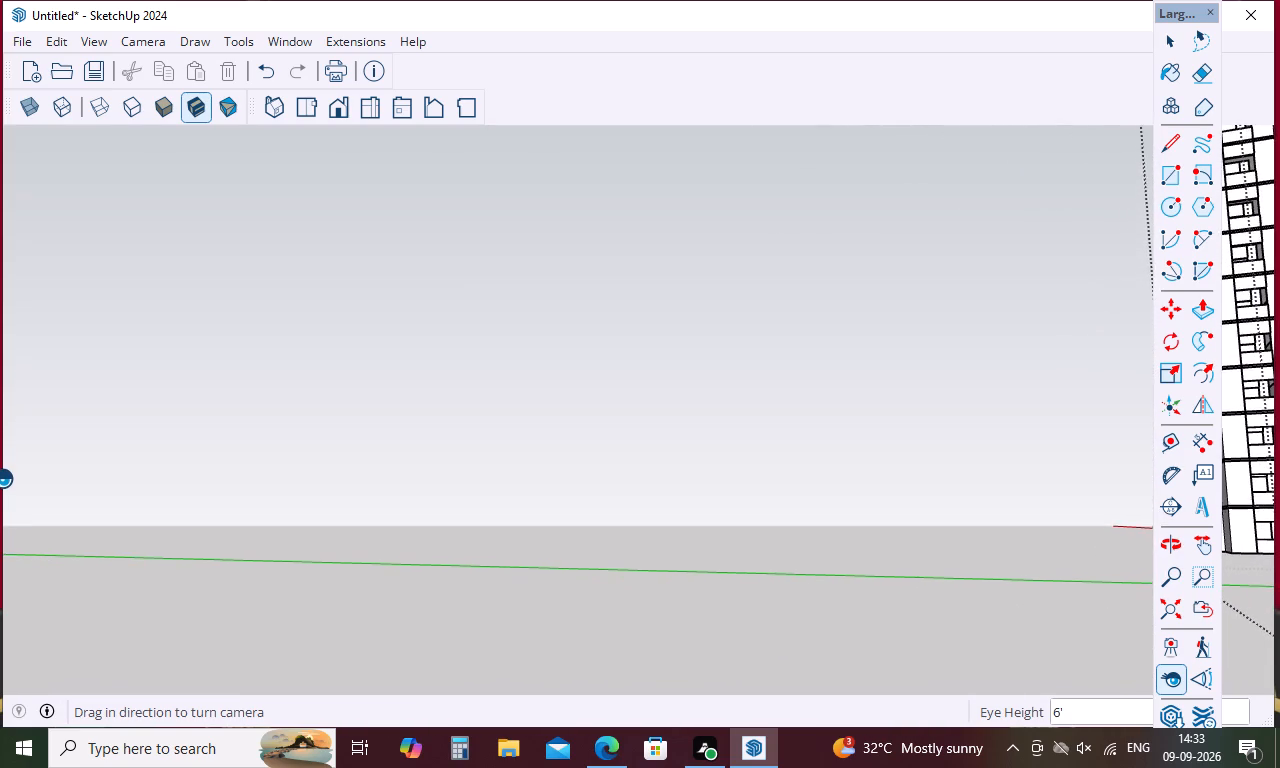
left_click_drag(0, 478, 0, 483)
left_click_drag(242, 453, 154, 478)
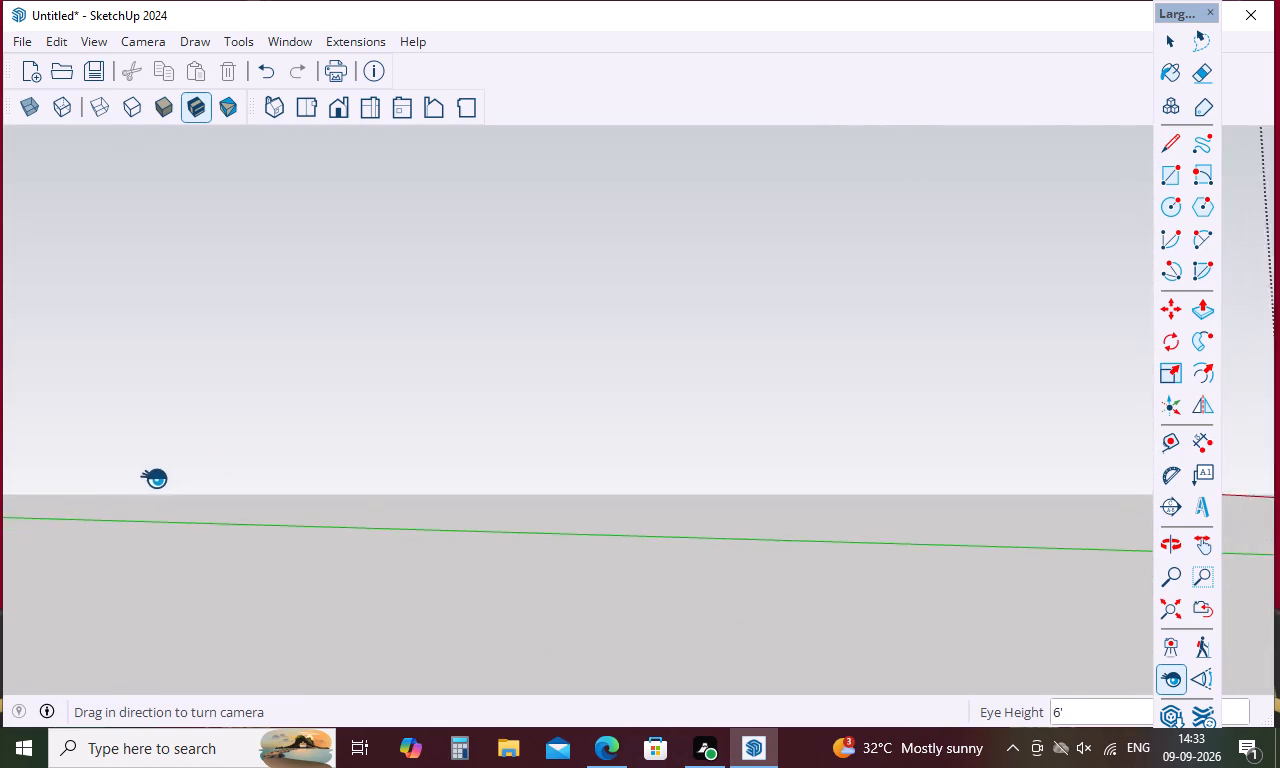
left_click_drag(154, 478, 292, 518)
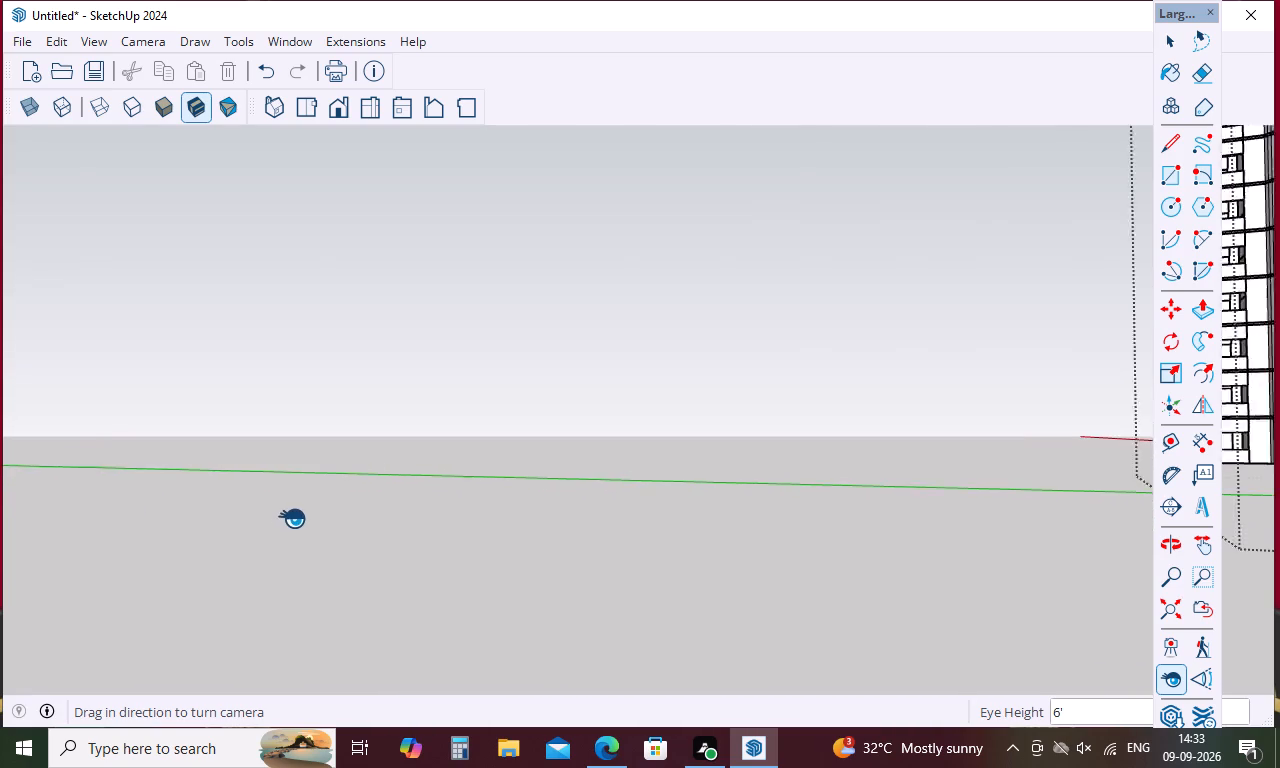
left_click_drag(292, 518, 430, 475)
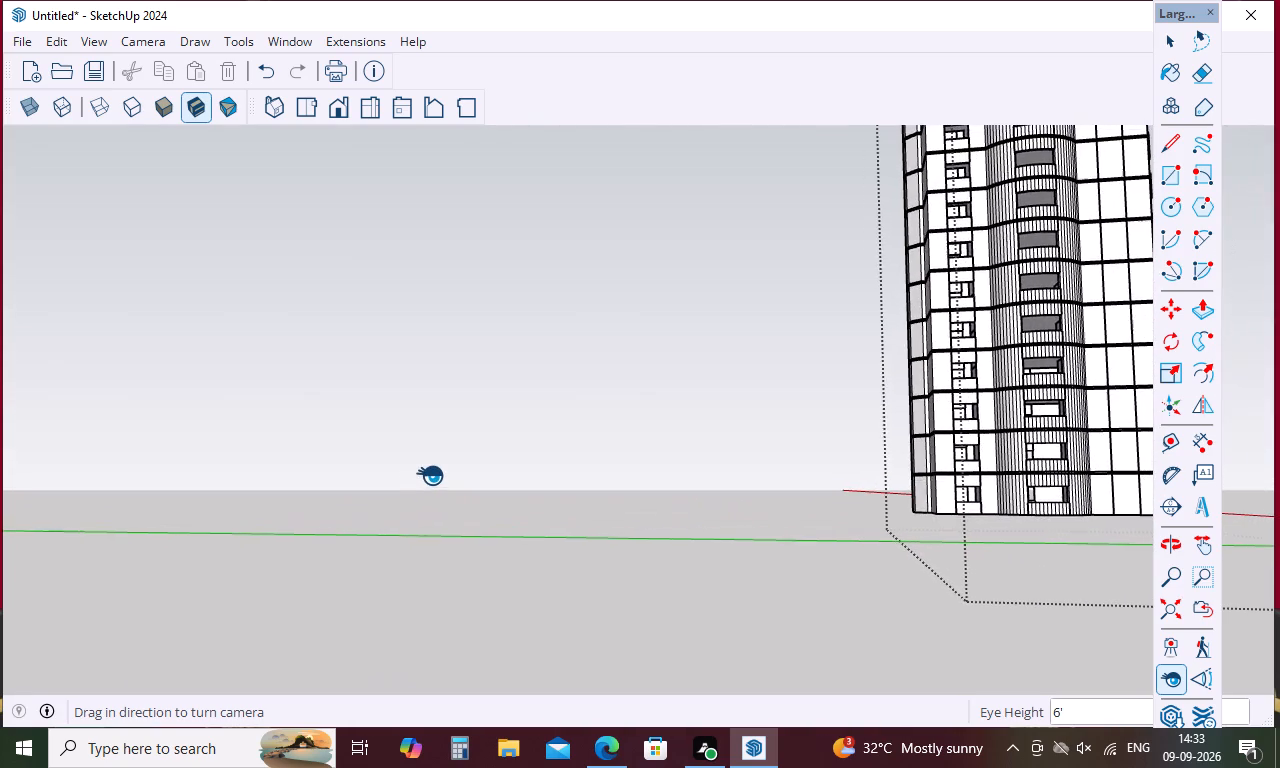
left_click_drag(430, 475, 505, 393)
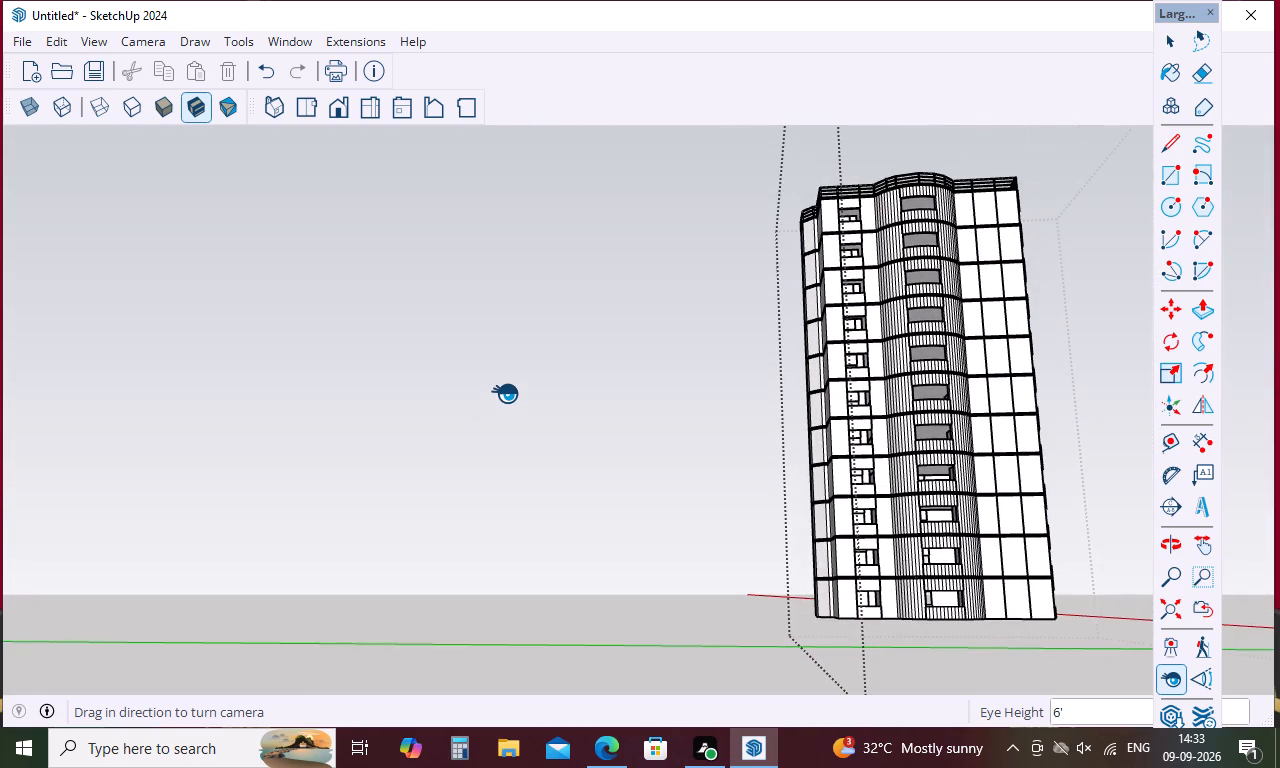
left_click_drag(505, 393, 533, 592)
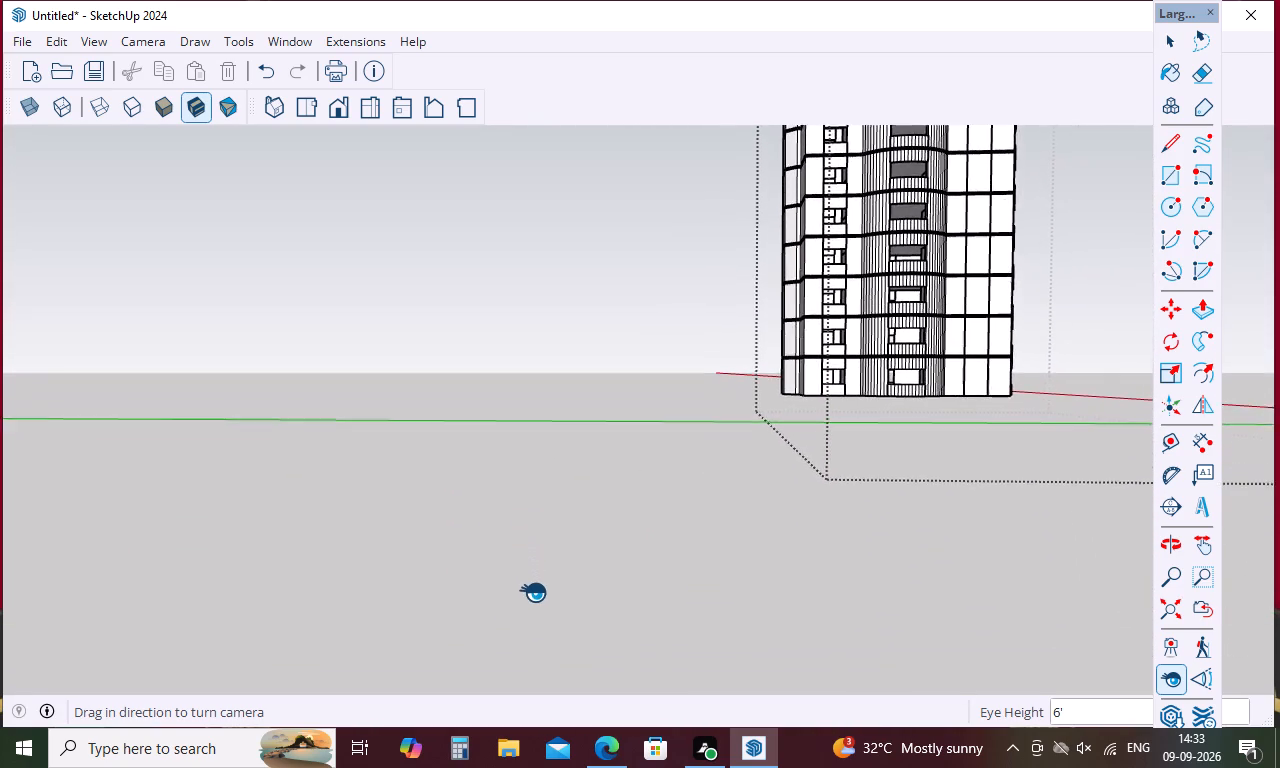
left_click_drag(533, 592, 545, 399)
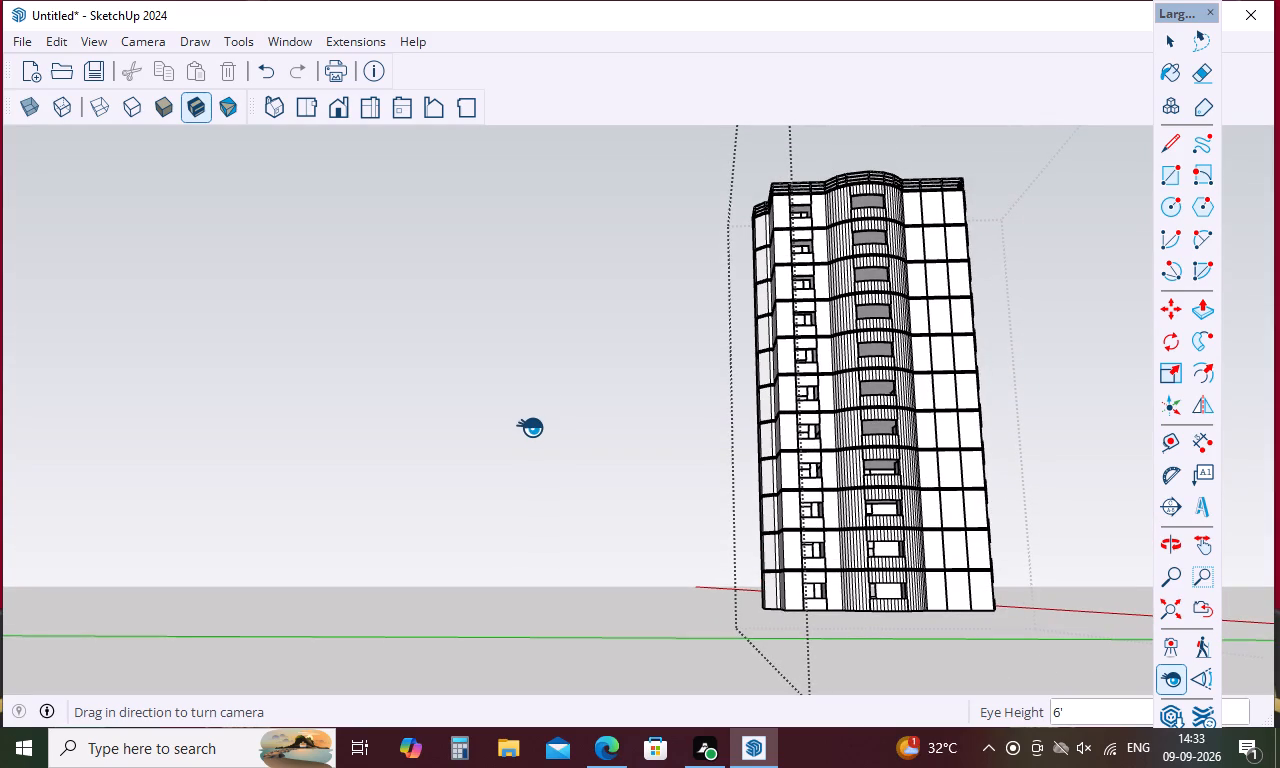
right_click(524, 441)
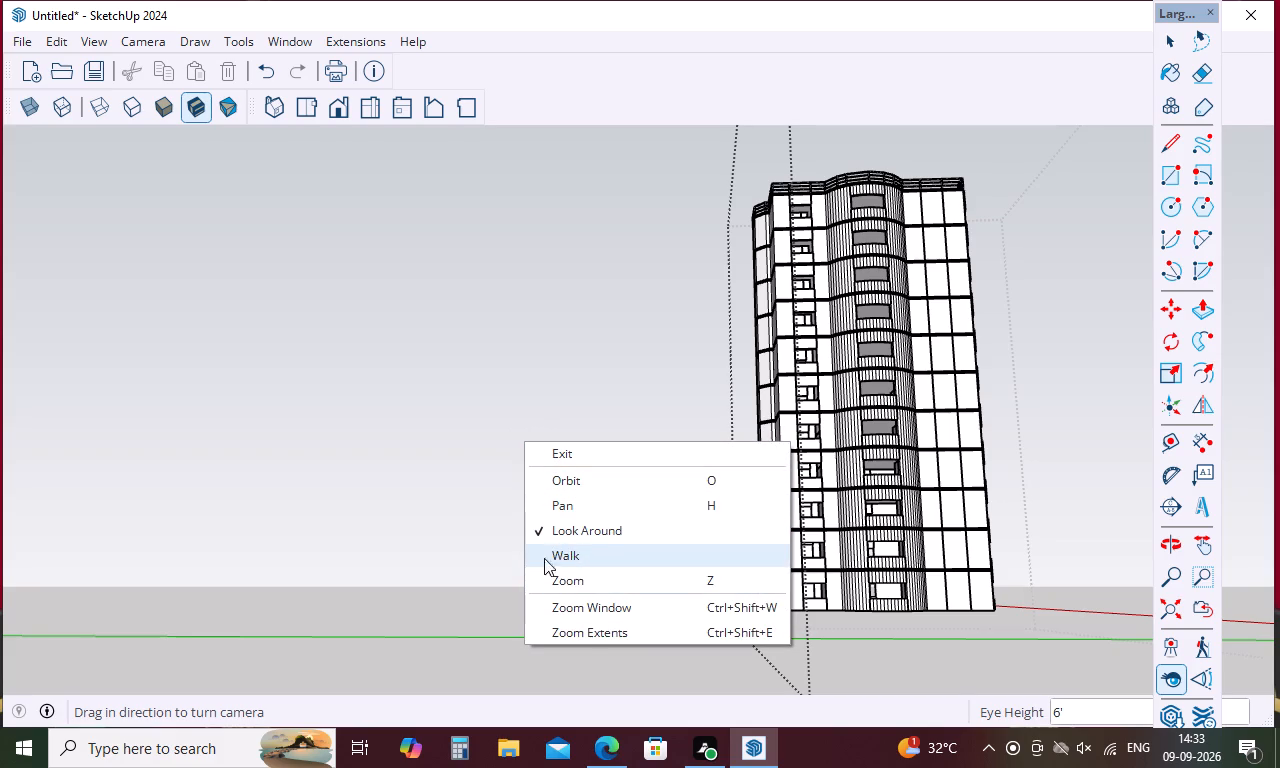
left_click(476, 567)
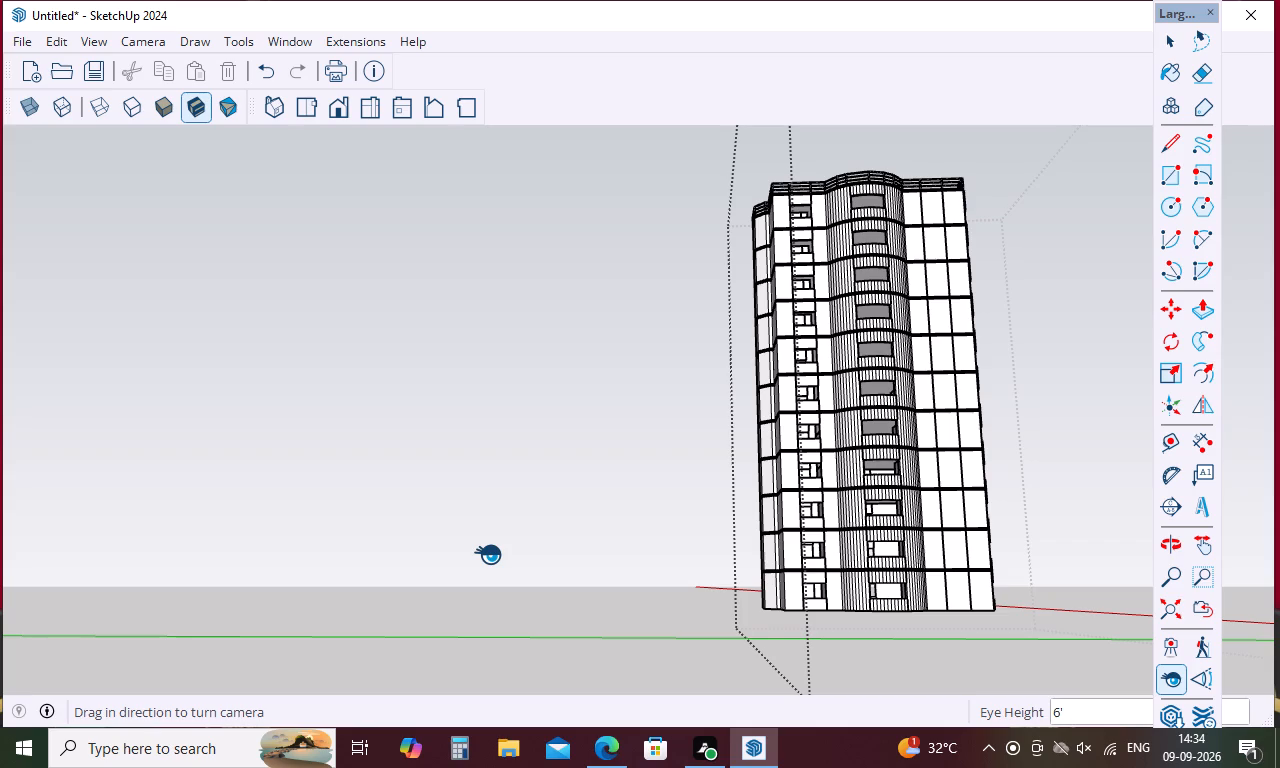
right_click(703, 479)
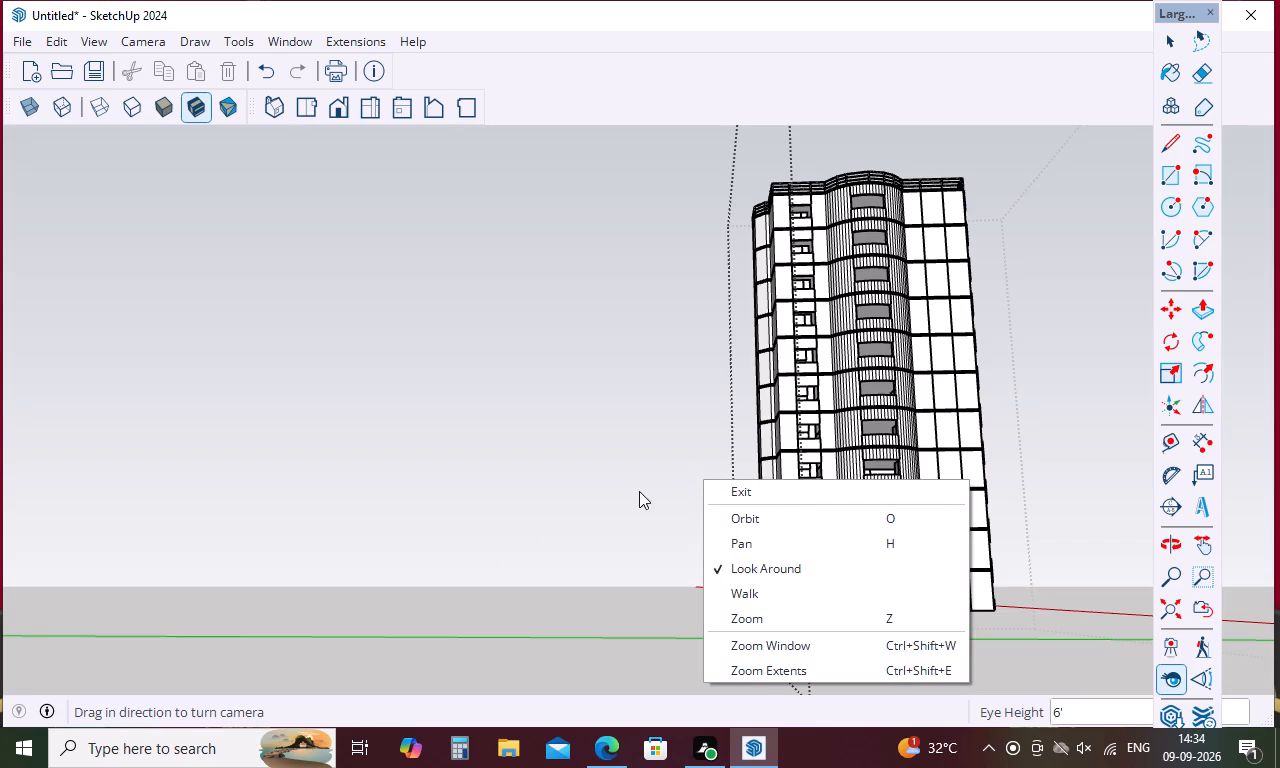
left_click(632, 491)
Try shifting the viewpoint around the tower while the Look Around tool is active.
left_click(793, 412)
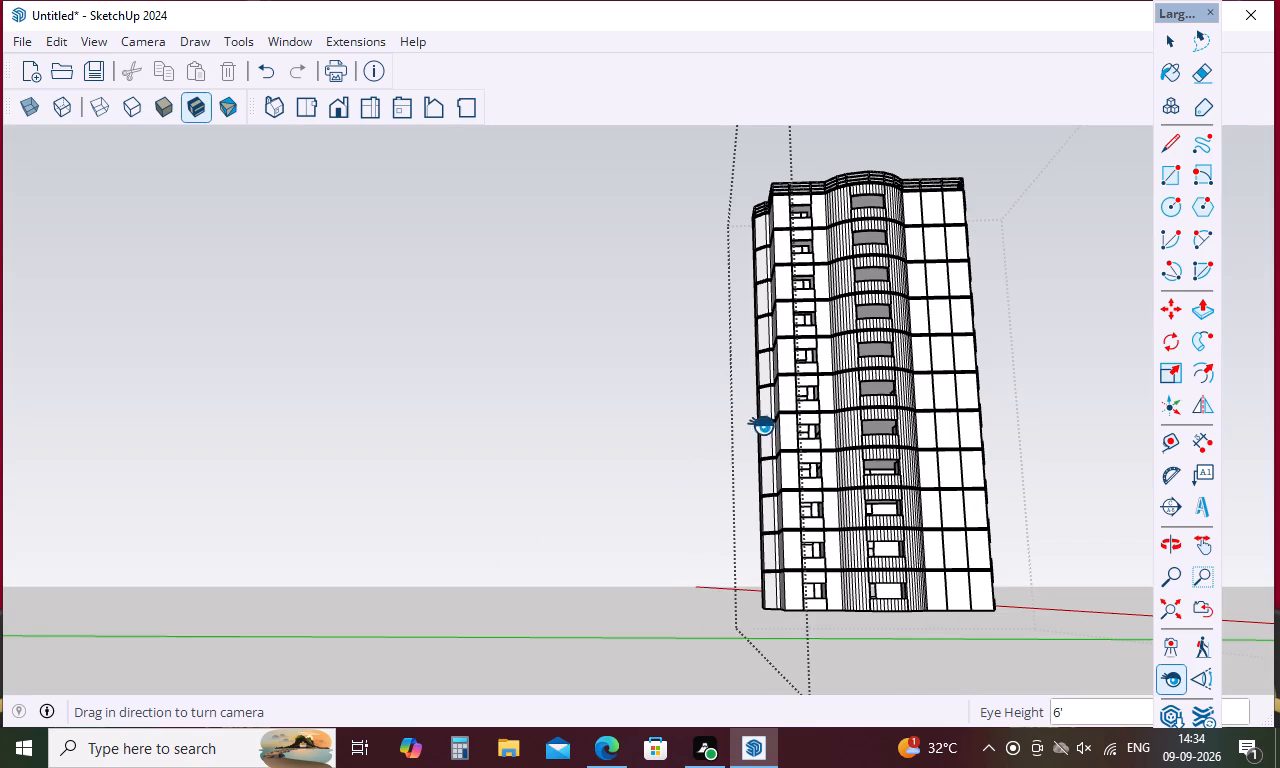
double_click(728, 444)
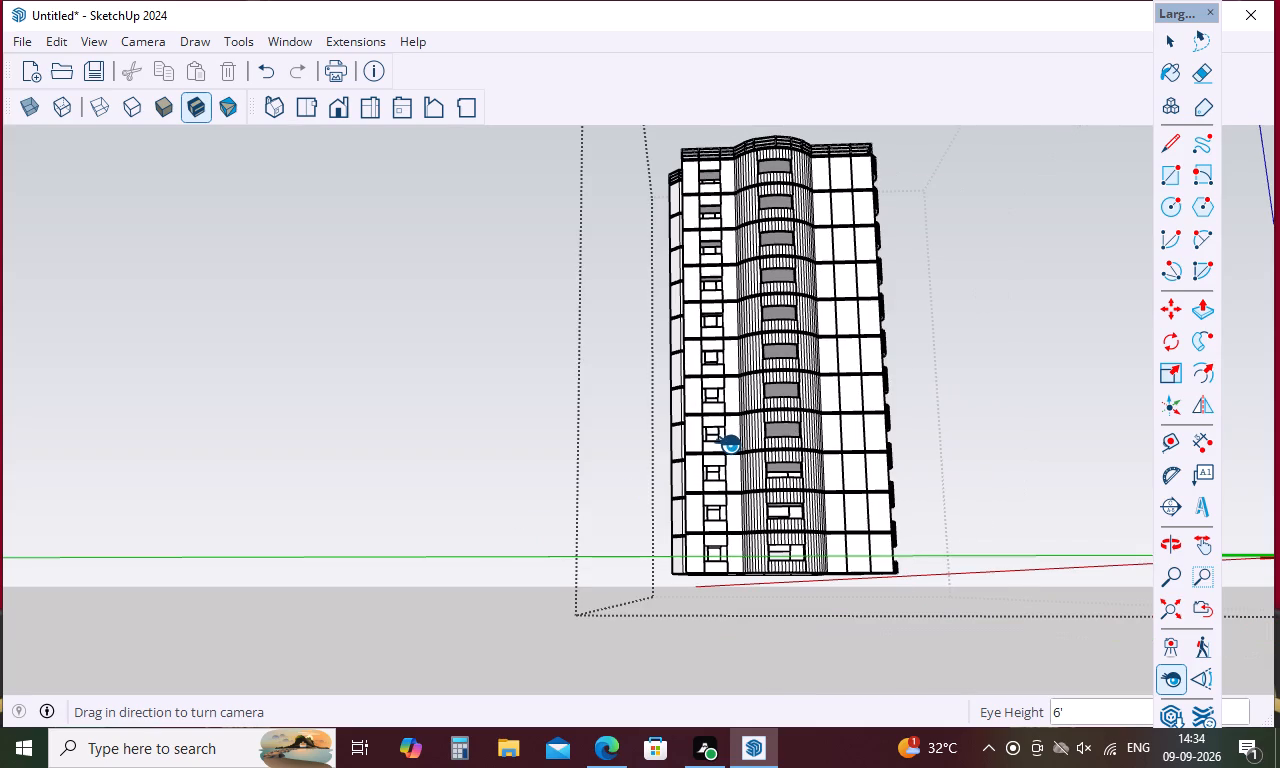
double_click(728, 444)
double_click(728, 444)
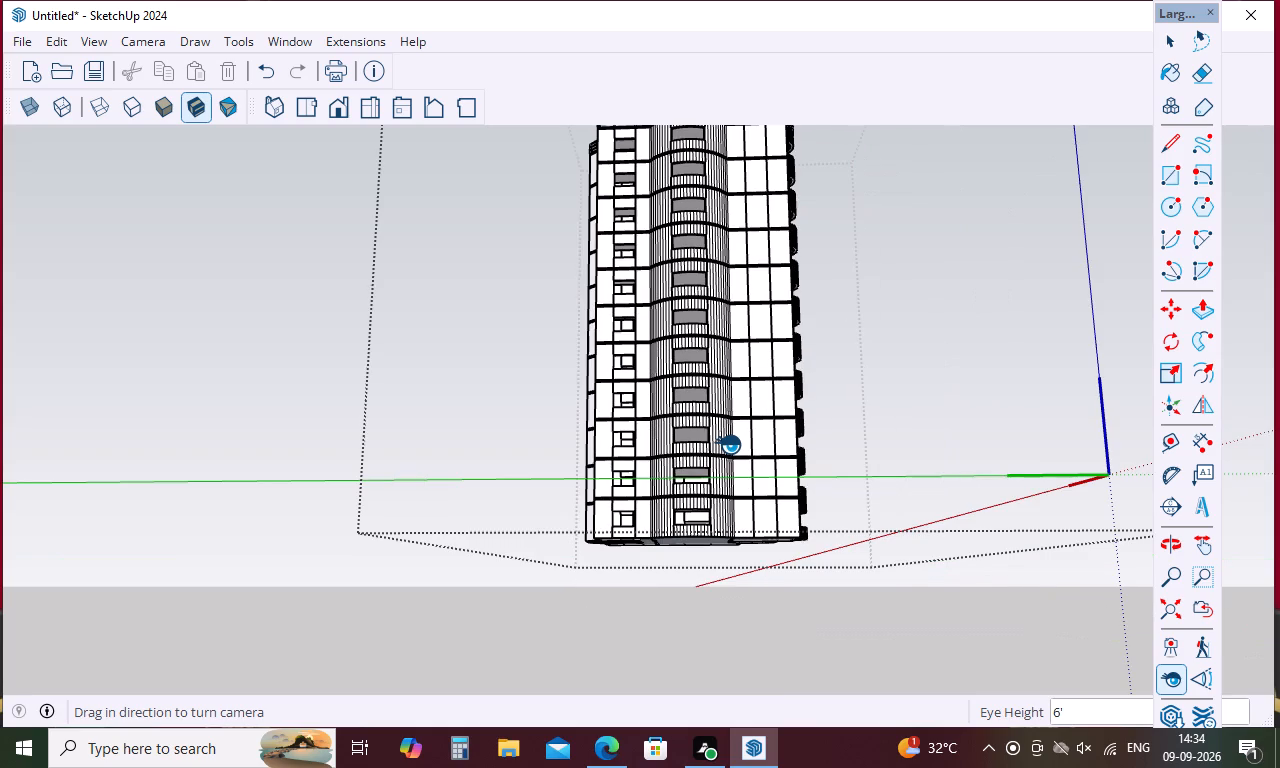
double_click(728, 444)
double_click(728, 444)
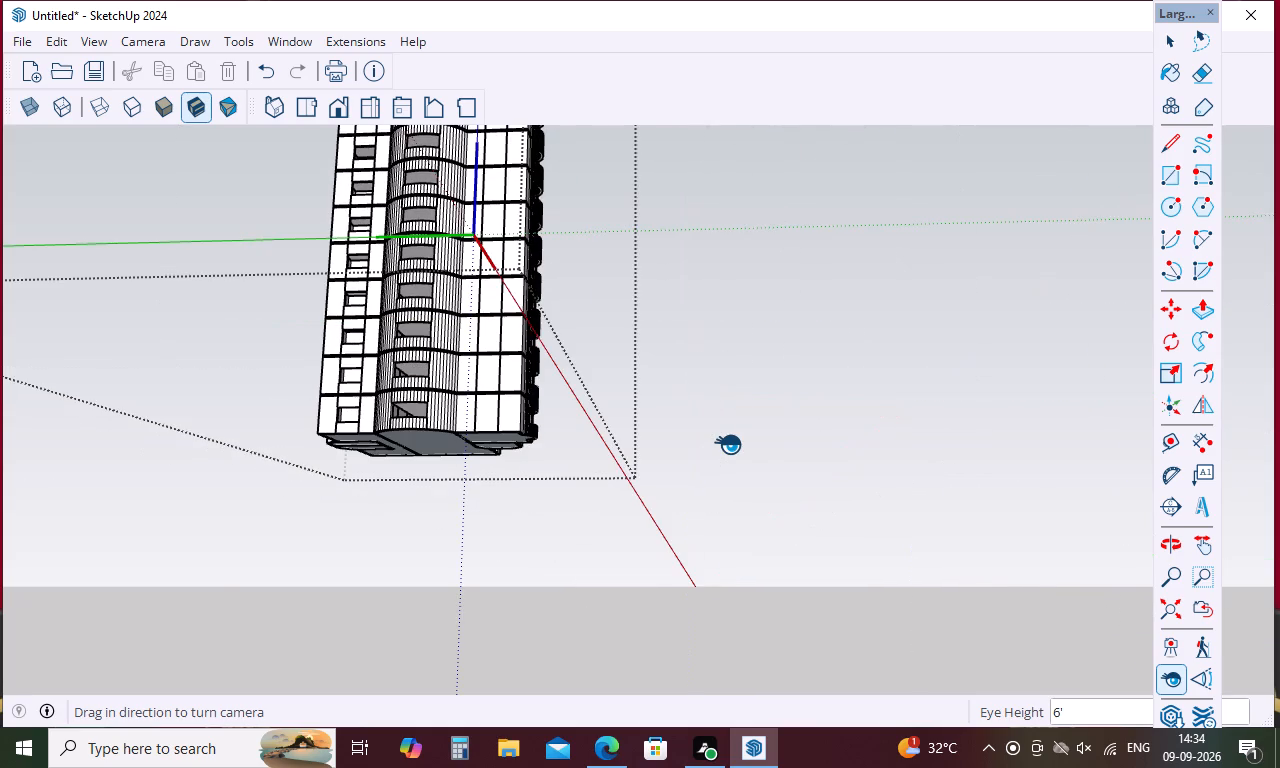
double_click(728, 444)
double_click(728, 444)
double_click(728, 444)
left_click(728, 444)
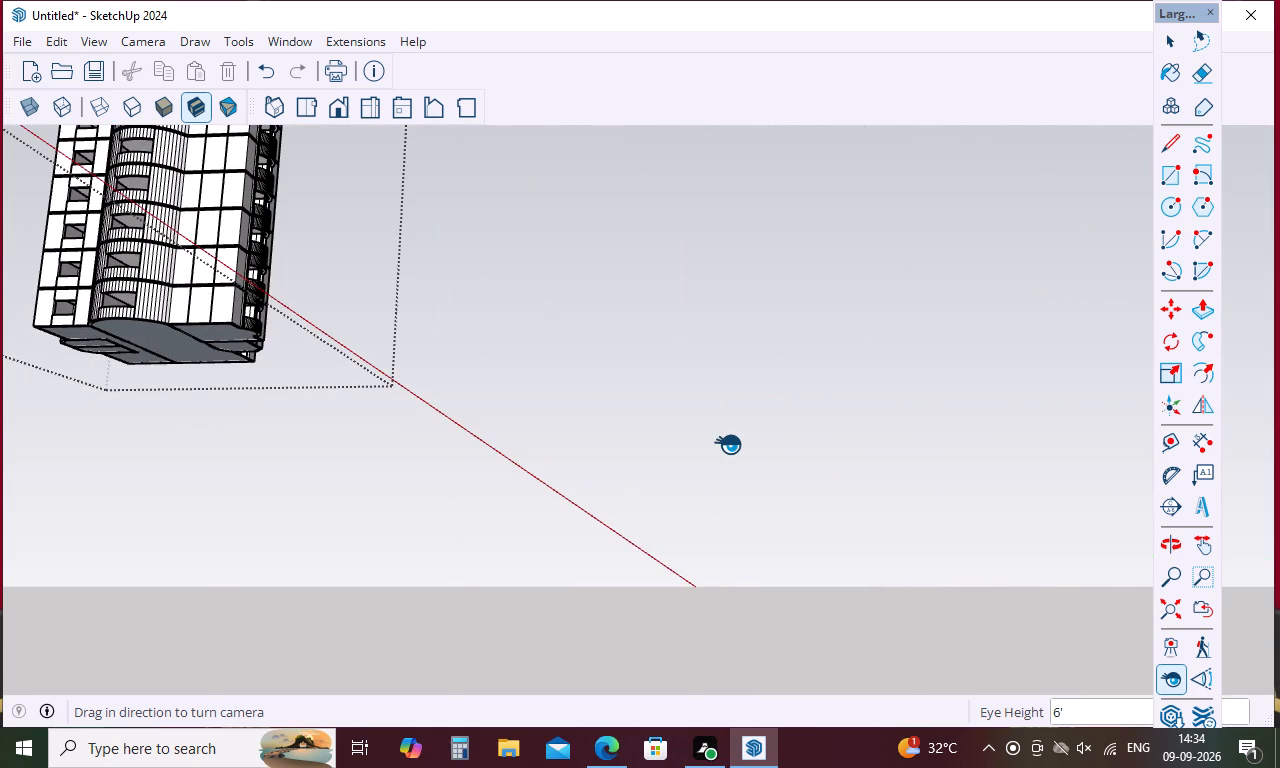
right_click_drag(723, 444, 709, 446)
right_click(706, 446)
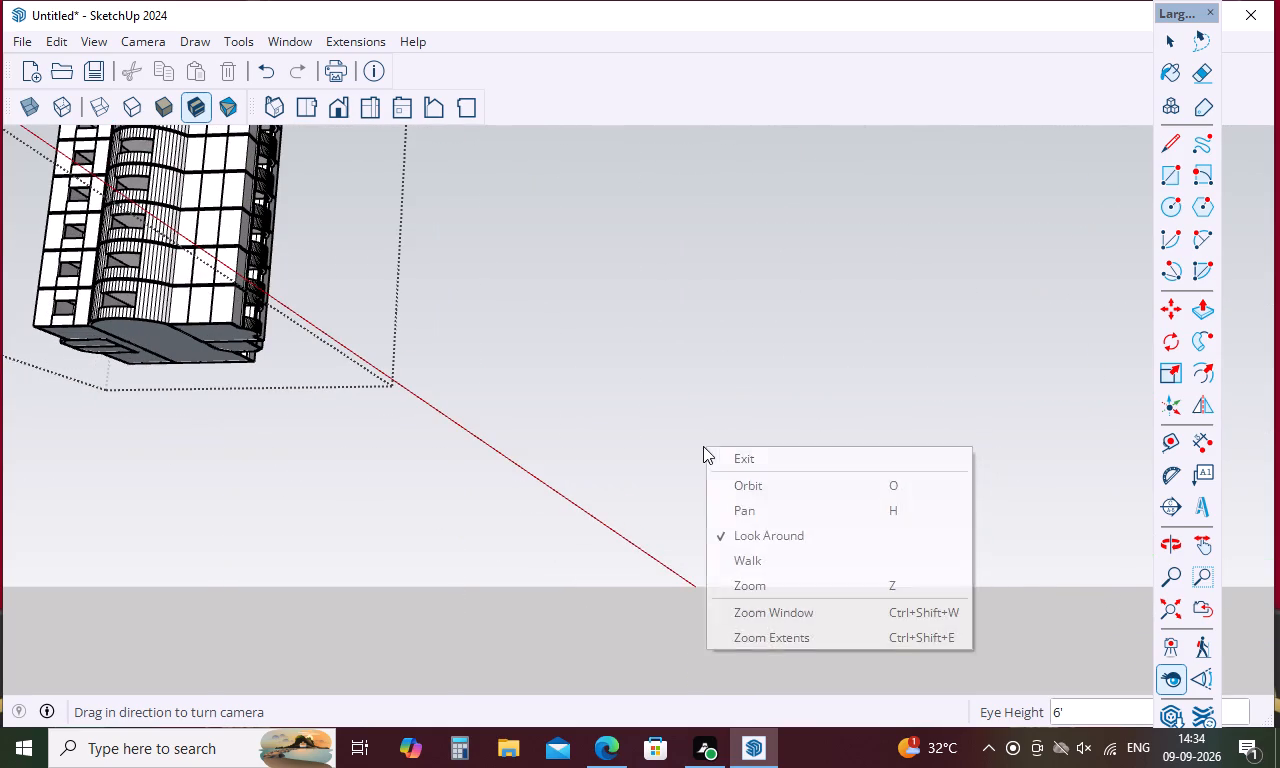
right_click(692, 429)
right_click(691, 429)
Orbit around the tower's base and back away until its full height is in view.
middle_click_drag(661, 438, 699, 438)
middle_click_drag(699, 438, 563, 455)
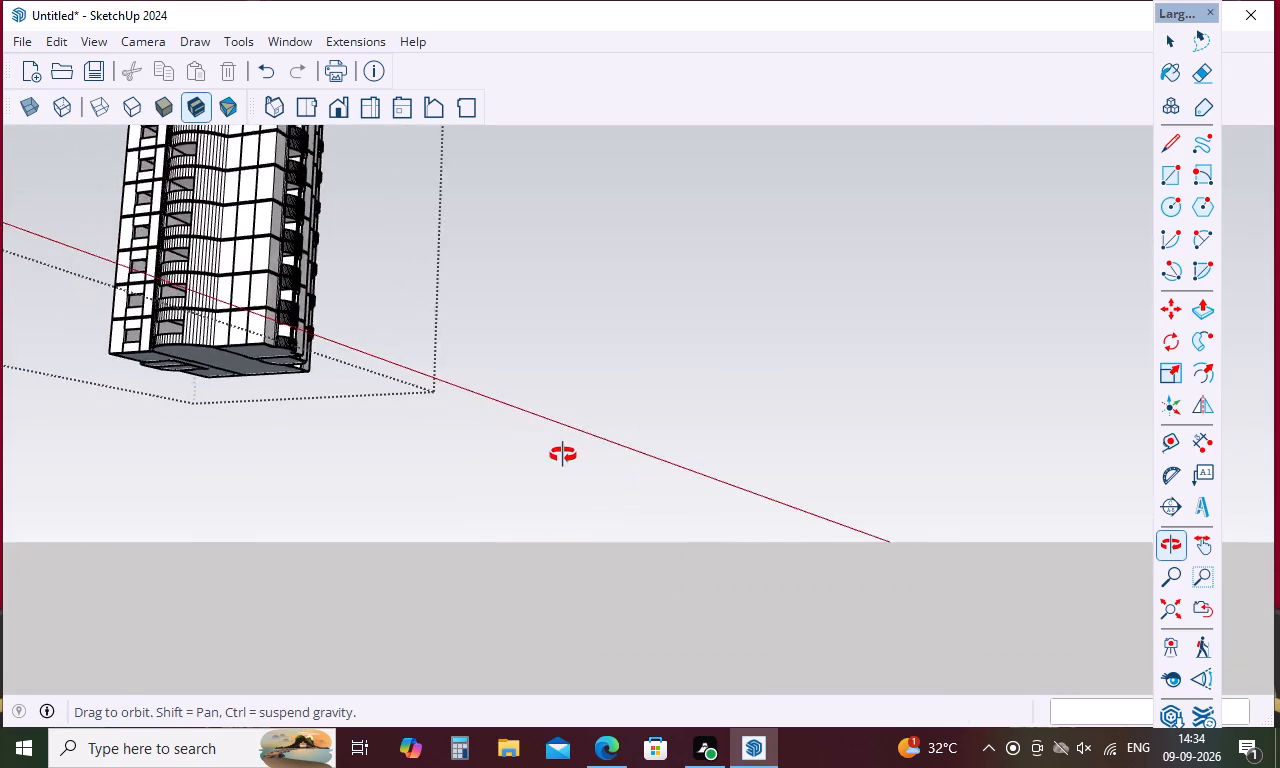
middle_click_drag(563, 455, 315, 460)
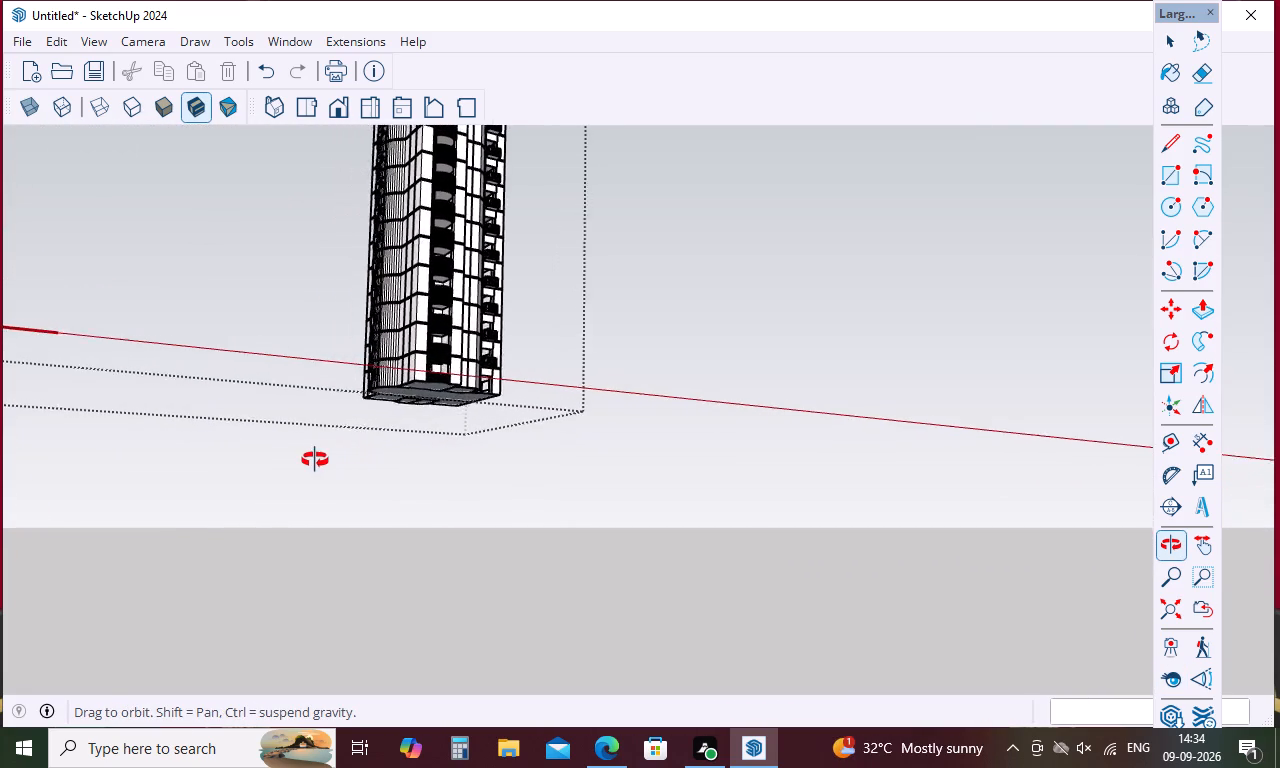
middle_click_drag(315, 460, 289, 460)
scroll(552, 350, "up", 6)
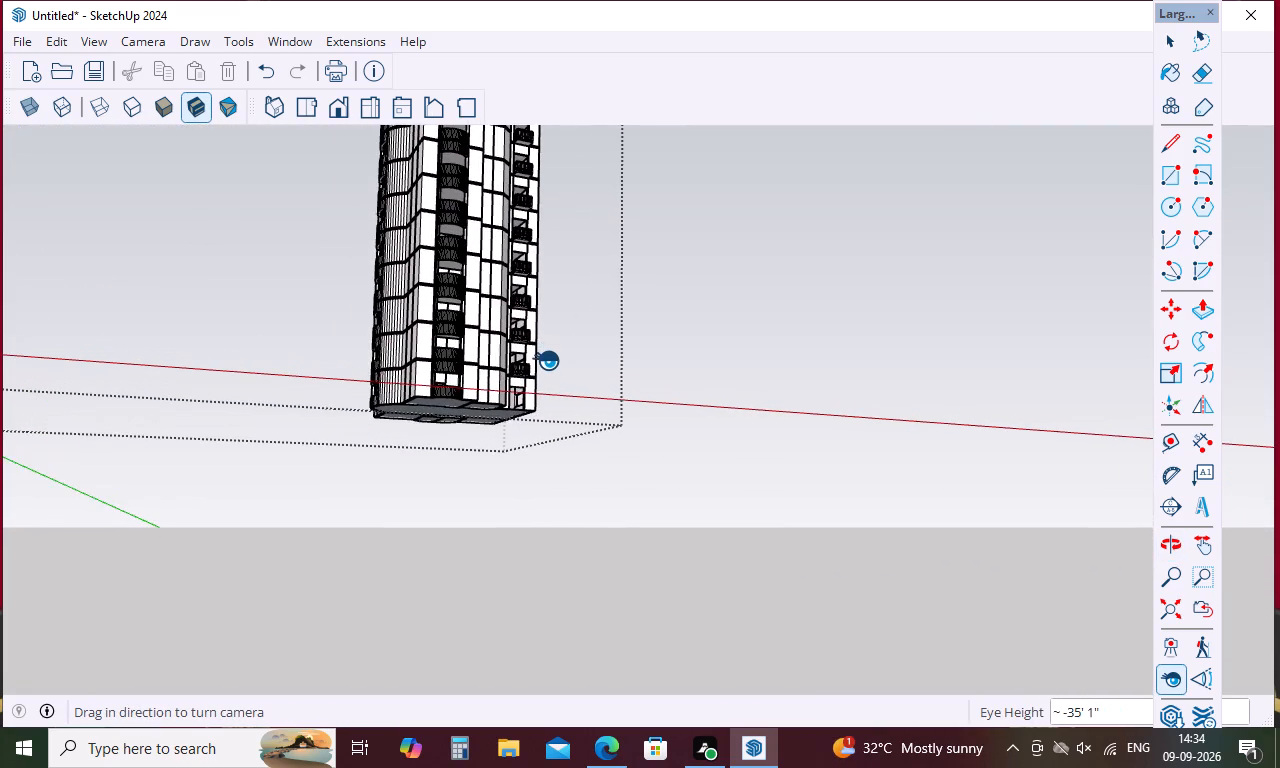
scroll(546, 360, "down", 17)
scroll(546, 360, "down", 4)
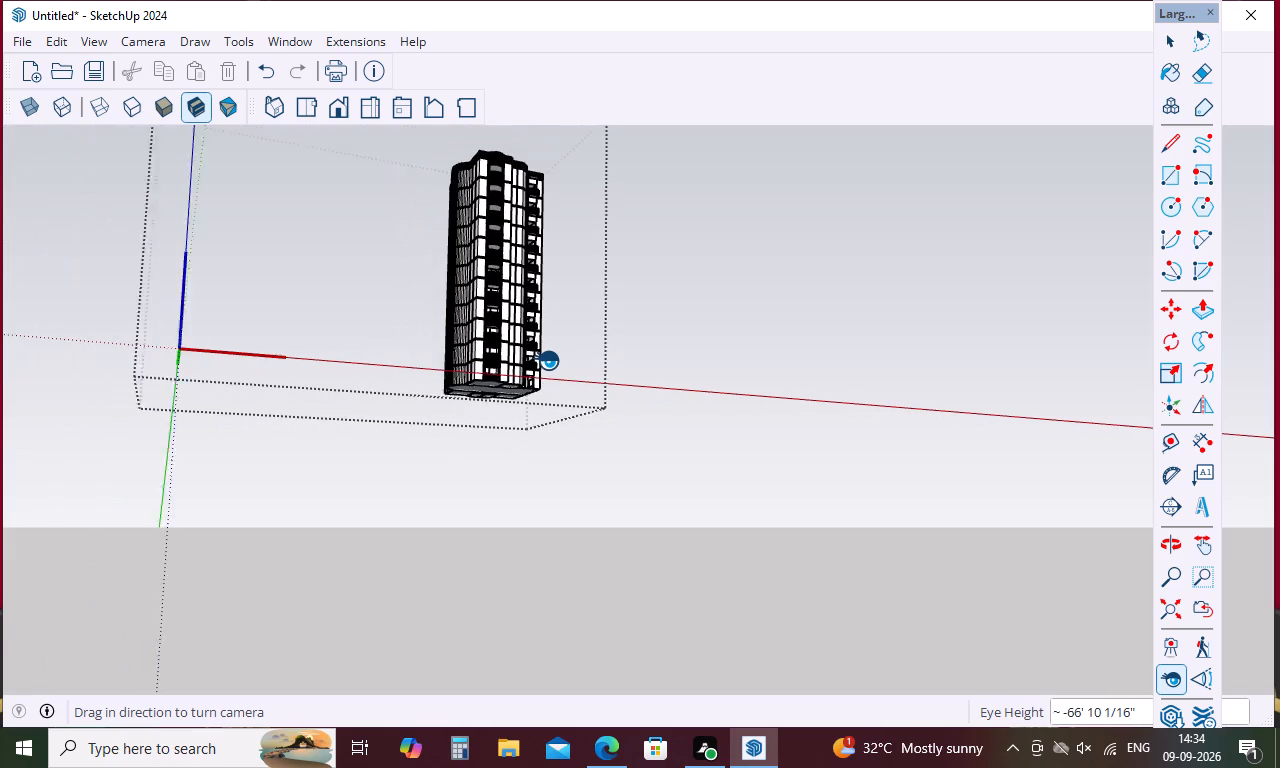
Orbit above and around the tower to examine its roof and side facades.
middle_click_drag(535, 363, 554, 583)
middle_click_drag(490, 478, 805, 436)
middle_click_drag(546, 518, 811, 573)
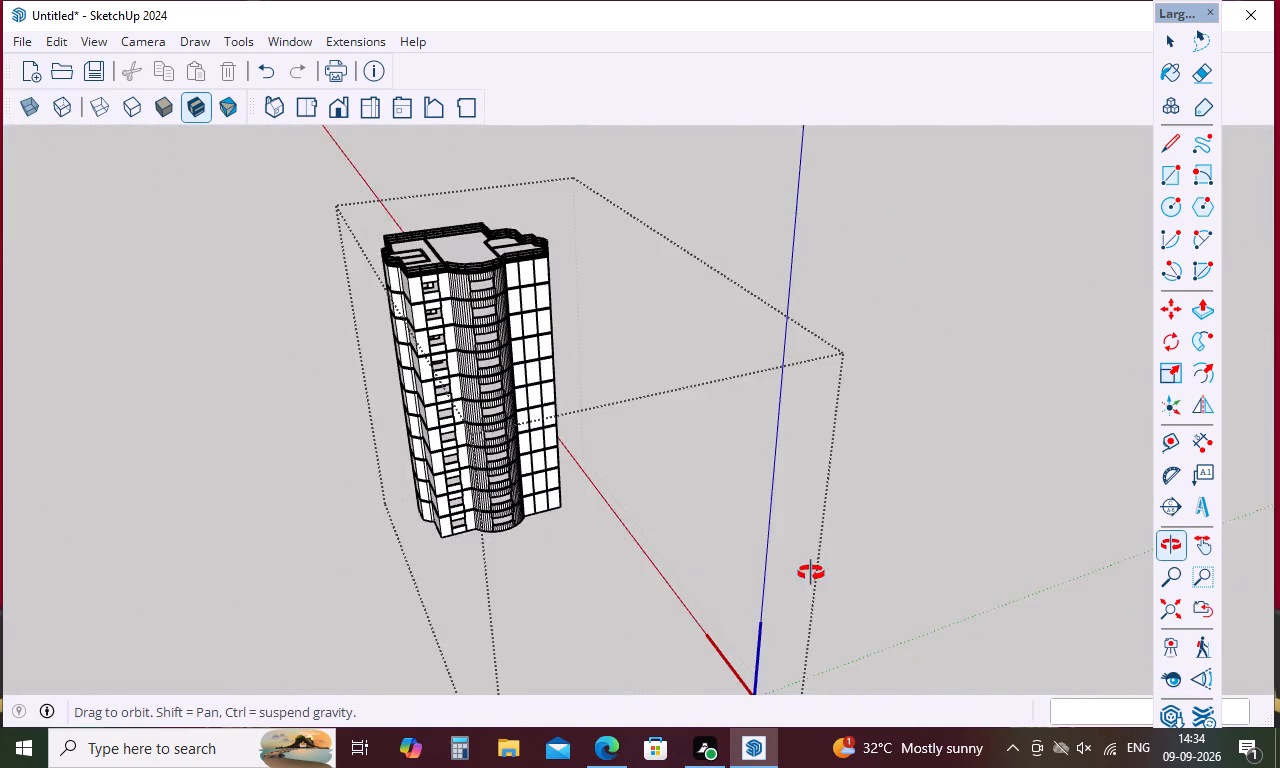
middle_click_drag(811, 573, 967, 524)
middle_click_drag(736, 554, 909, 567)
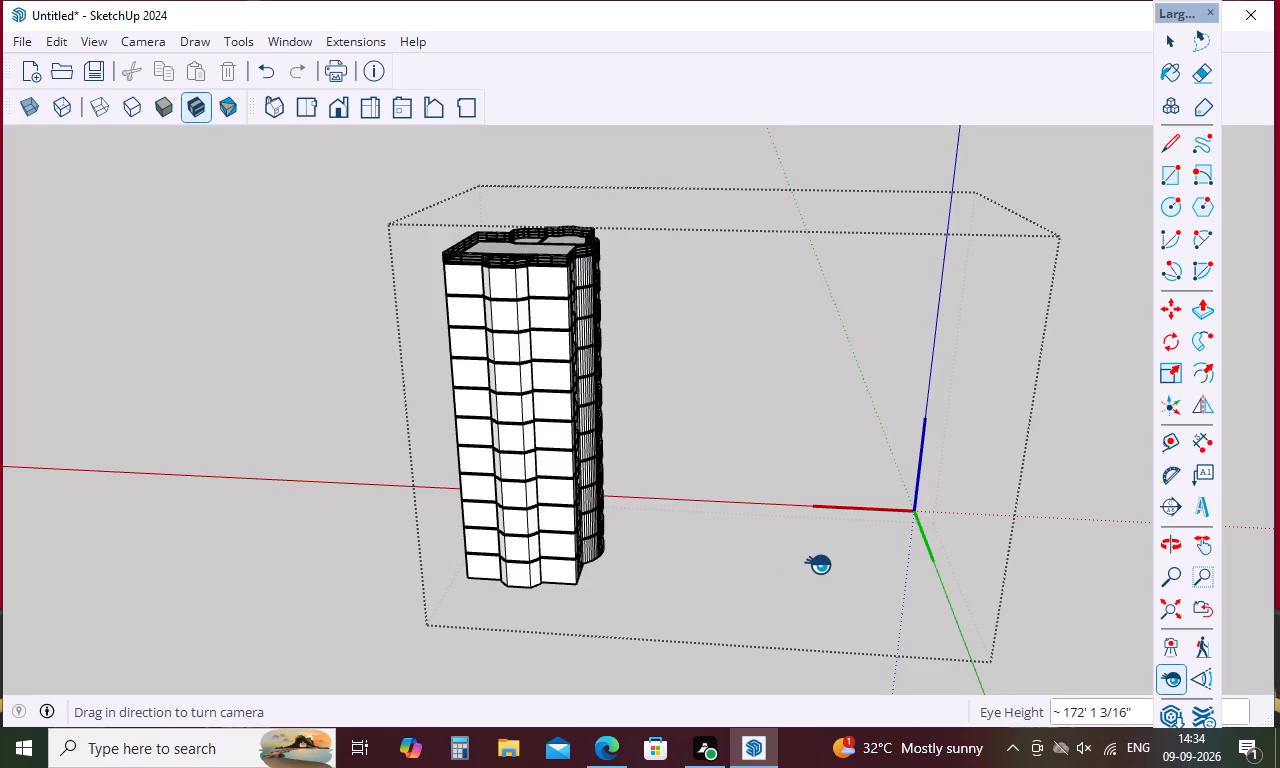
middle_click_drag(822, 553, 832, 504)
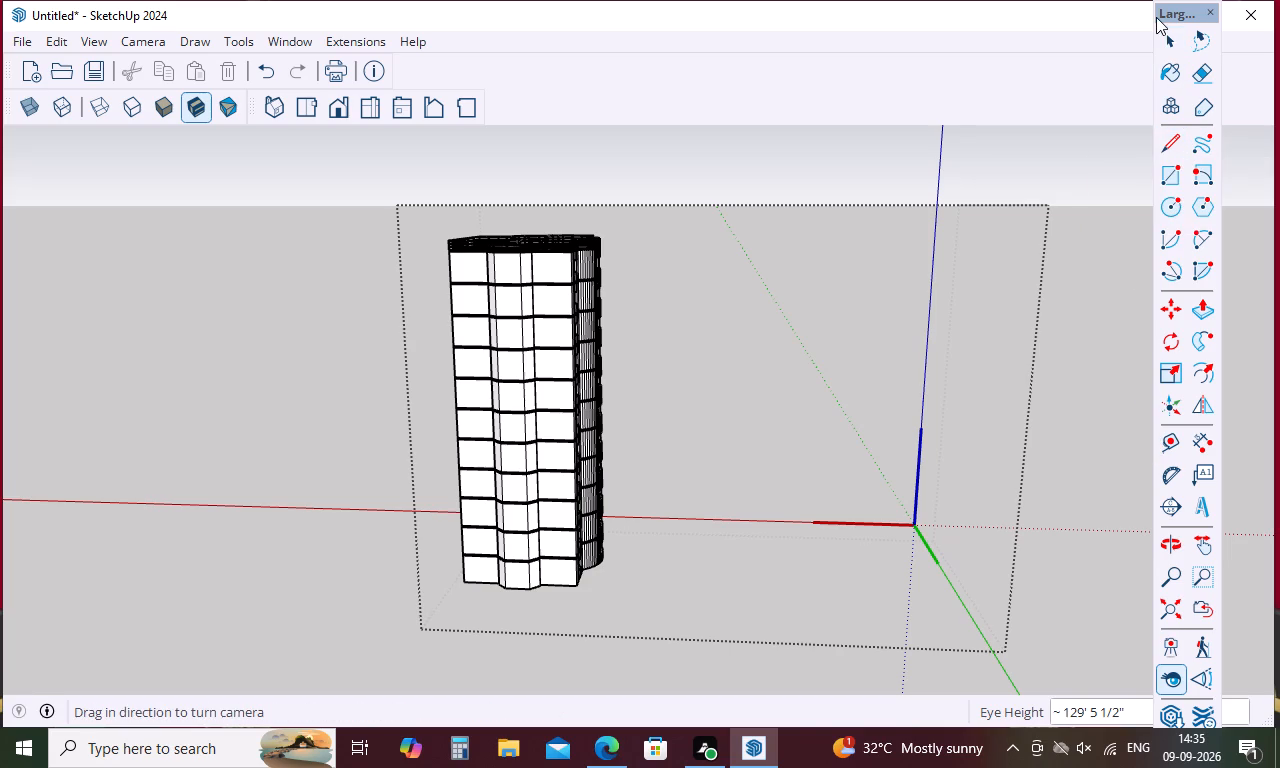
Move the floating Large Tool Set clear of the window controls.
left_click_drag(1166, 13, 1126, 0)
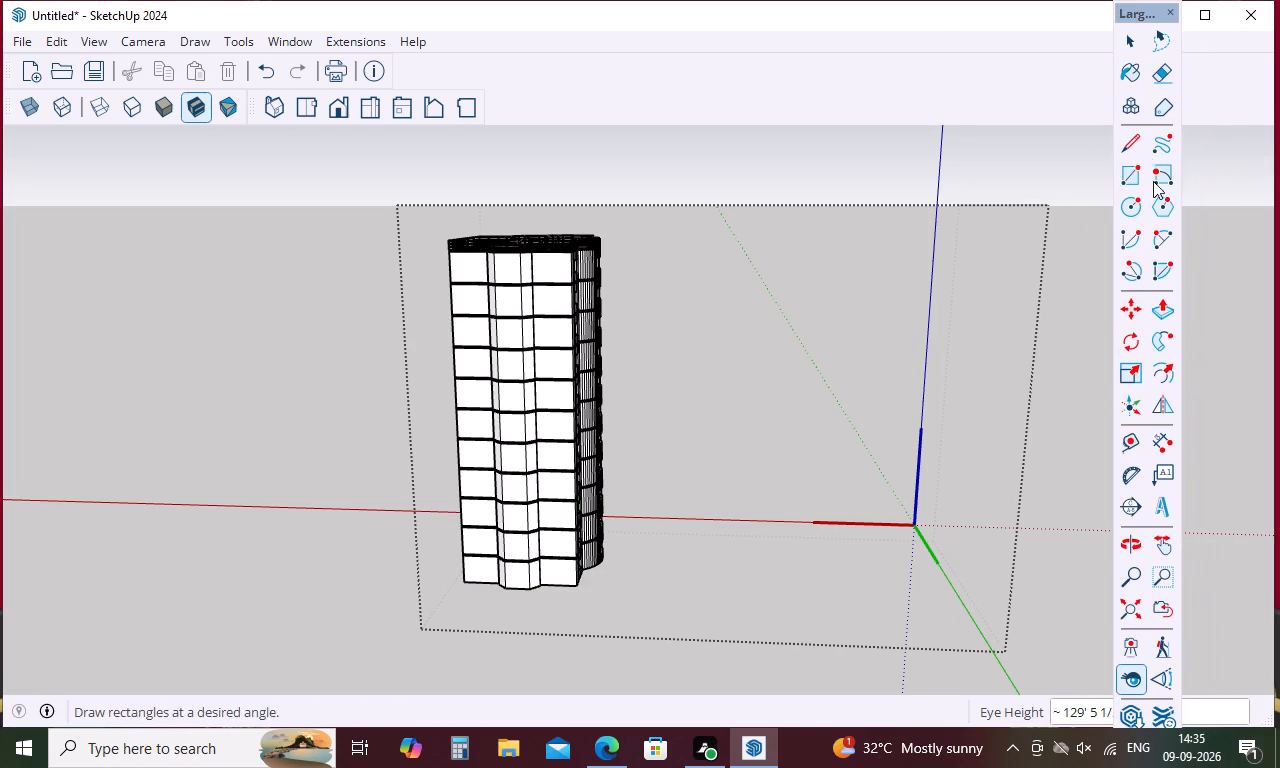
left_click_drag(1116, 279, 1098, 229)
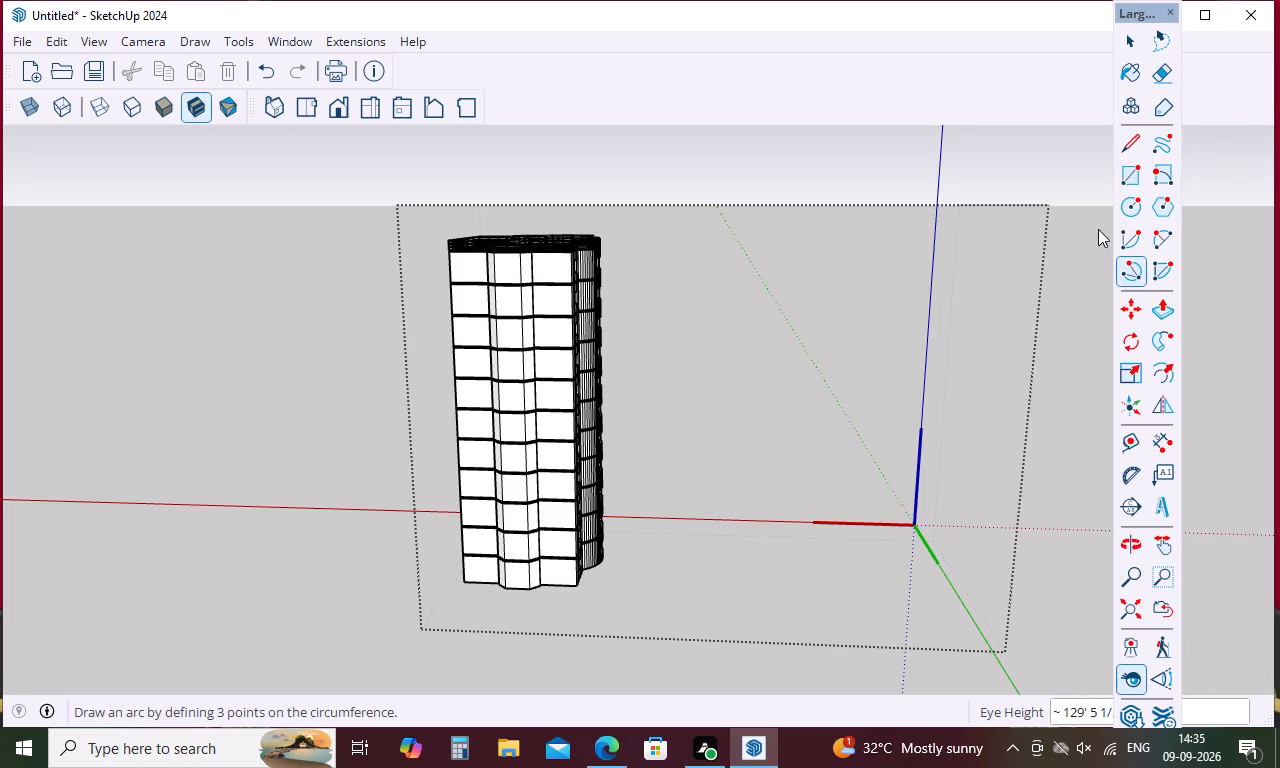
left_click_drag(1098, 229, 1097, 226)
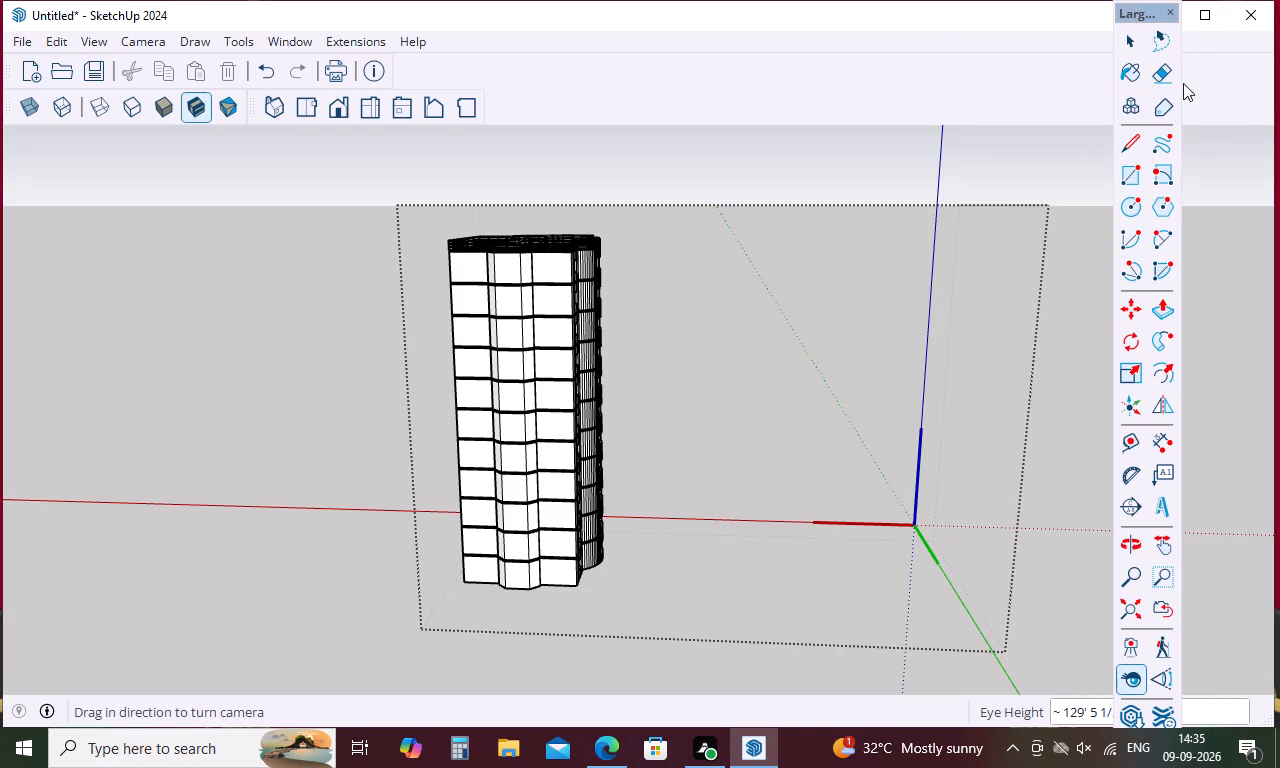
left_click_drag(1125, 16, 1094, 0)
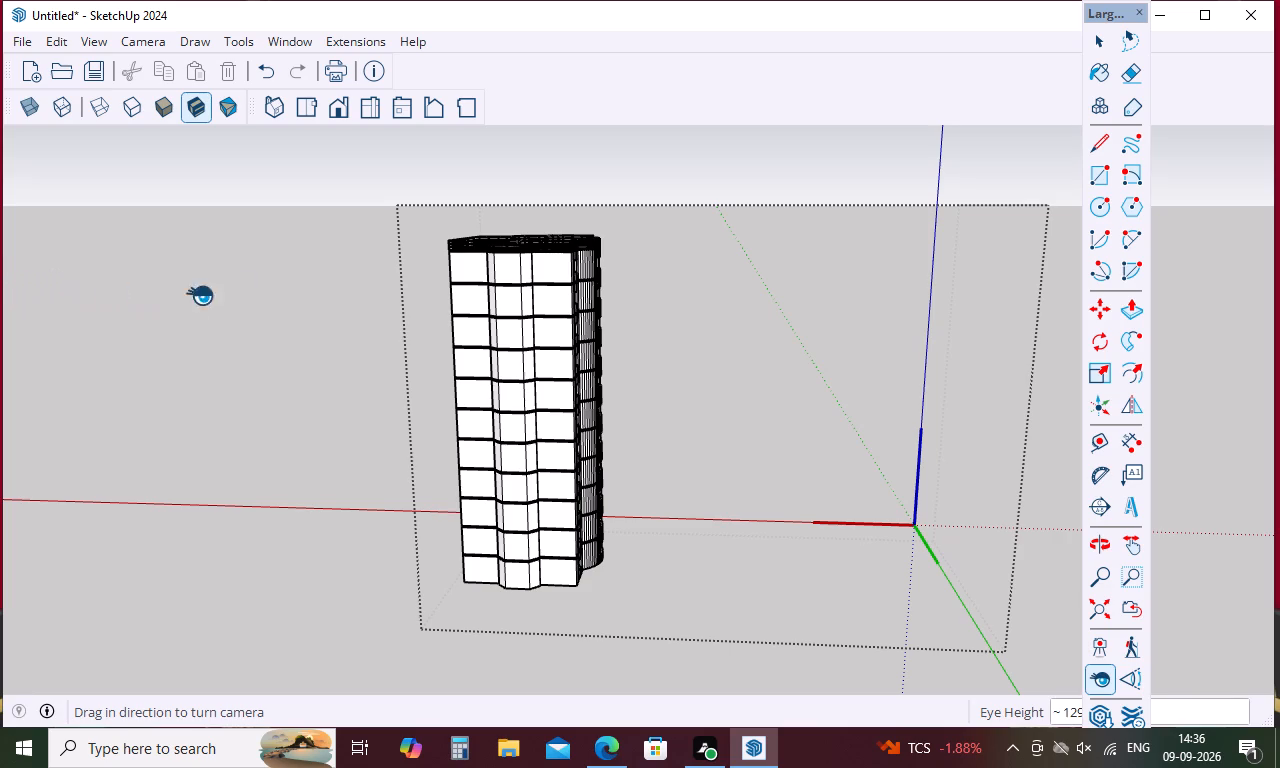
Show Scenes in Tray 2 and add a scene with the view orbited to the tower's windowed facade.
scroll(457, 223, "up", 3)
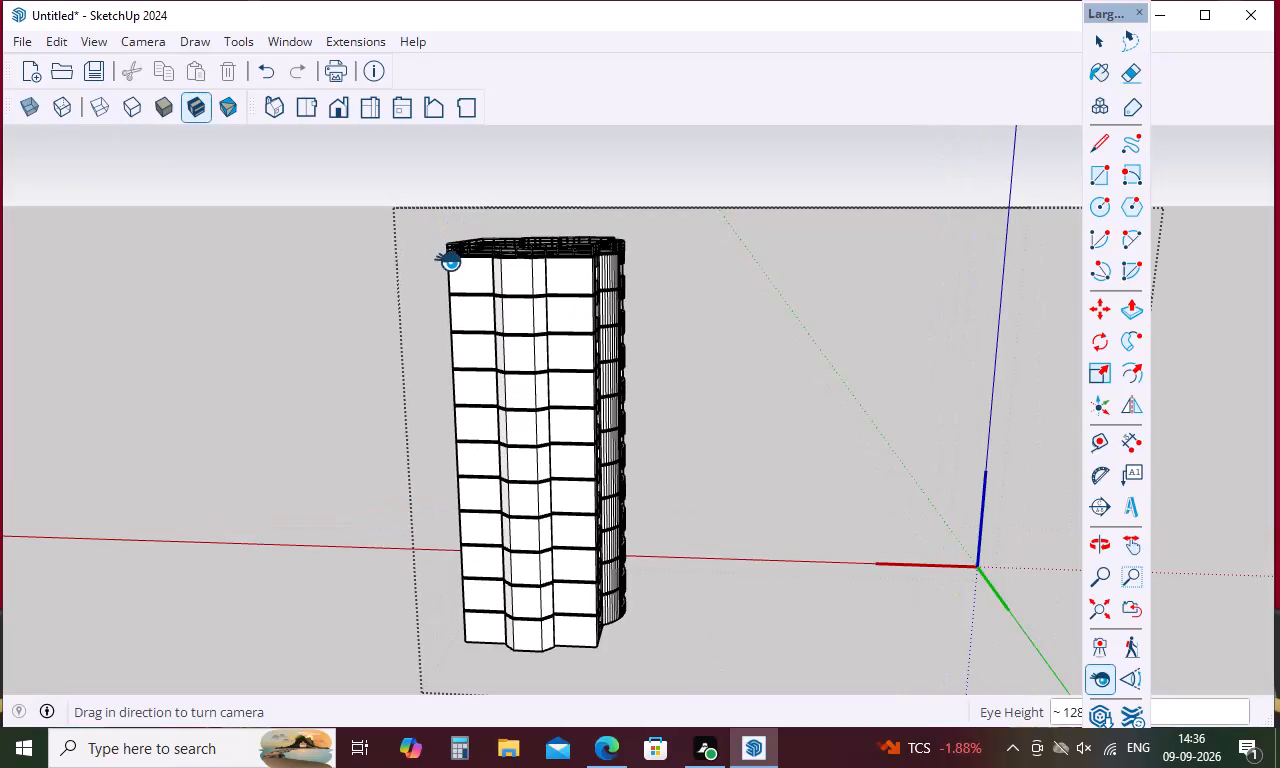
middle_click_drag(448, 263, 741, 271)
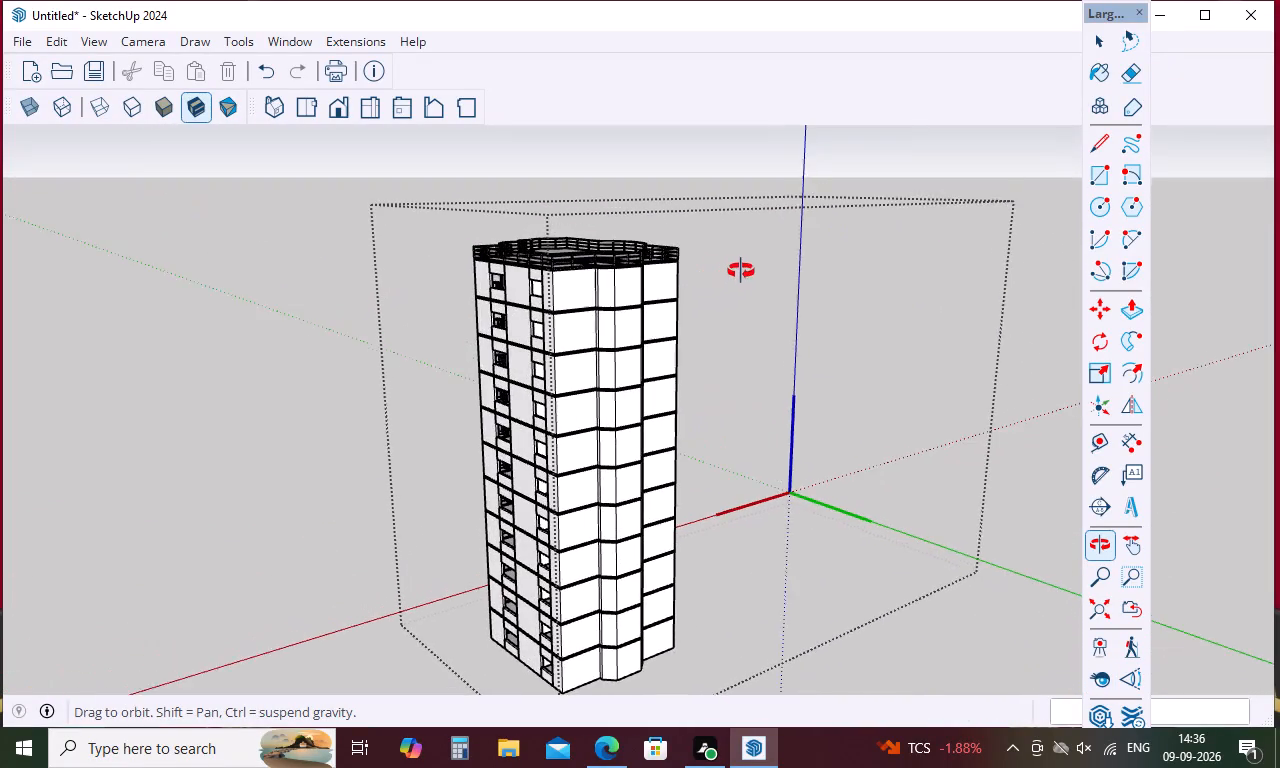
middle_click_drag(741, 271, 889, 317)
middle_click_drag(712, 439, 879, 413)
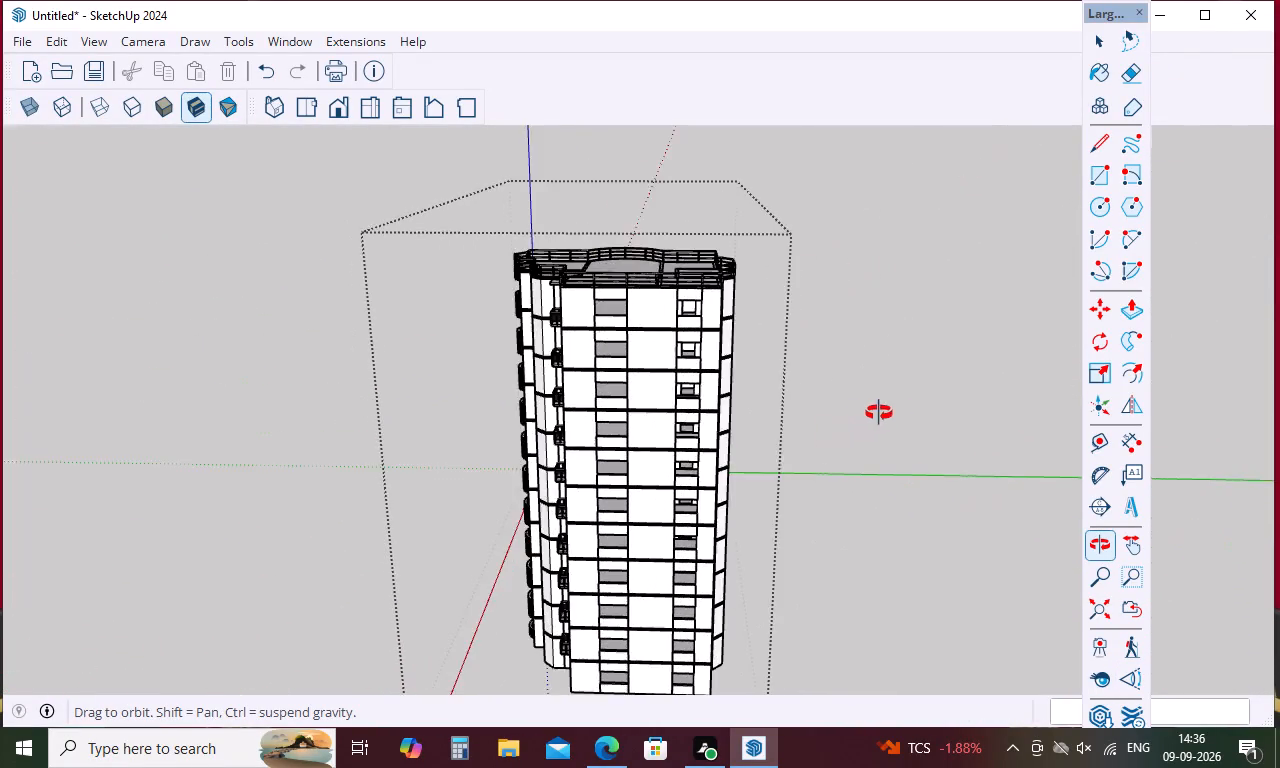
middle_click_drag(879, 413, 909, 401)
middle_click_drag(774, 415, 856, 415)
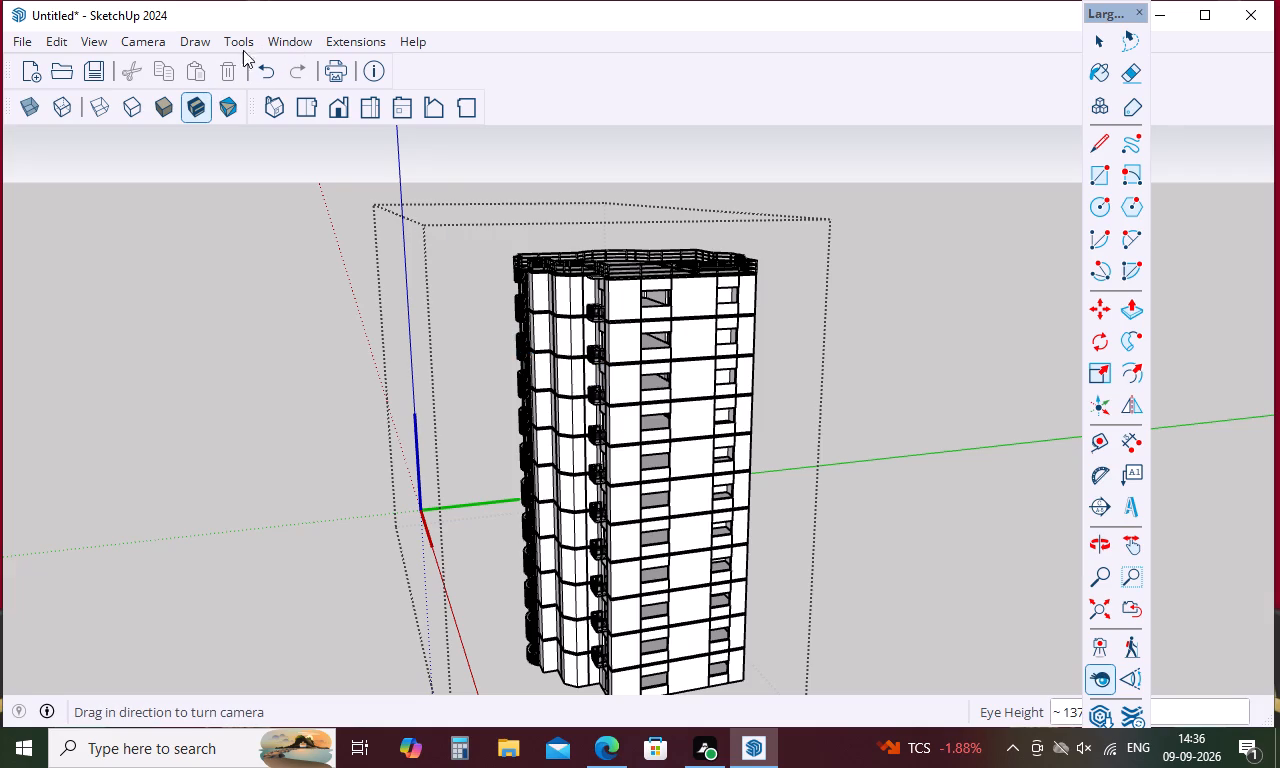
left_click(304, 43)
left_click(328, 72)
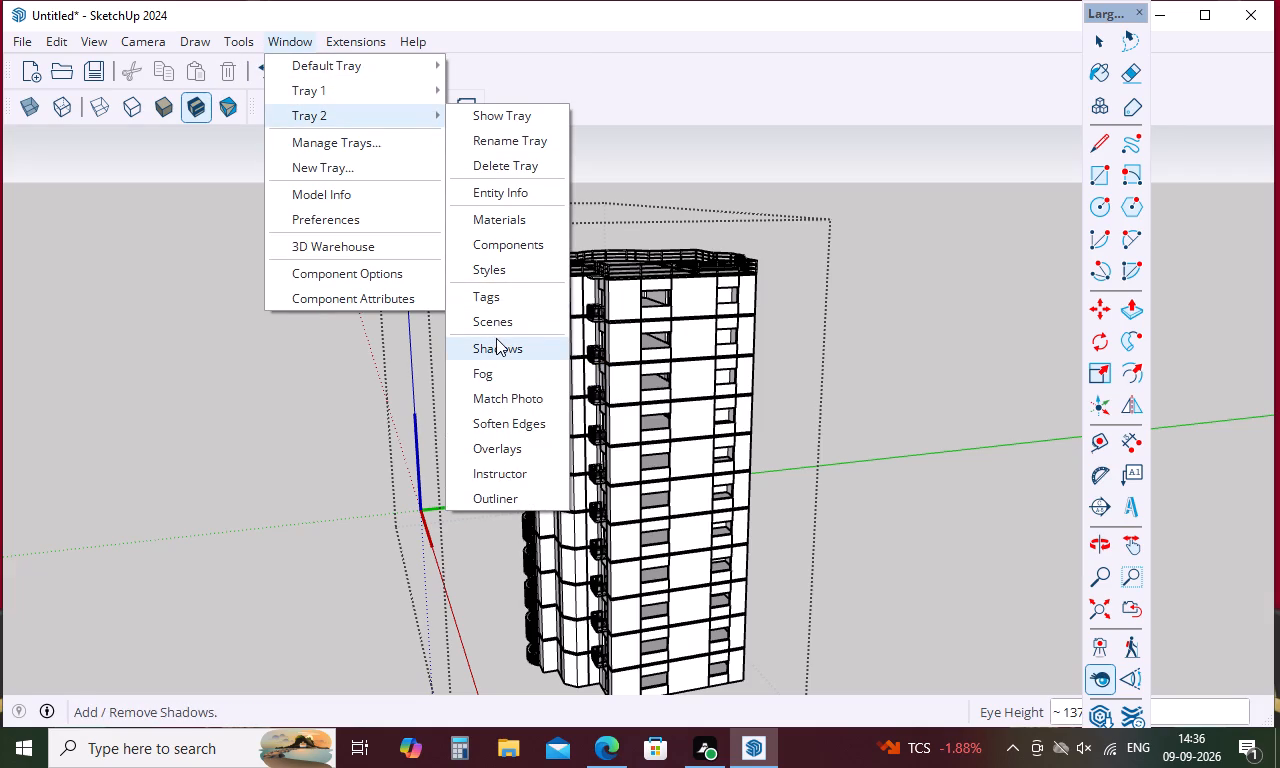
left_click(506, 323)
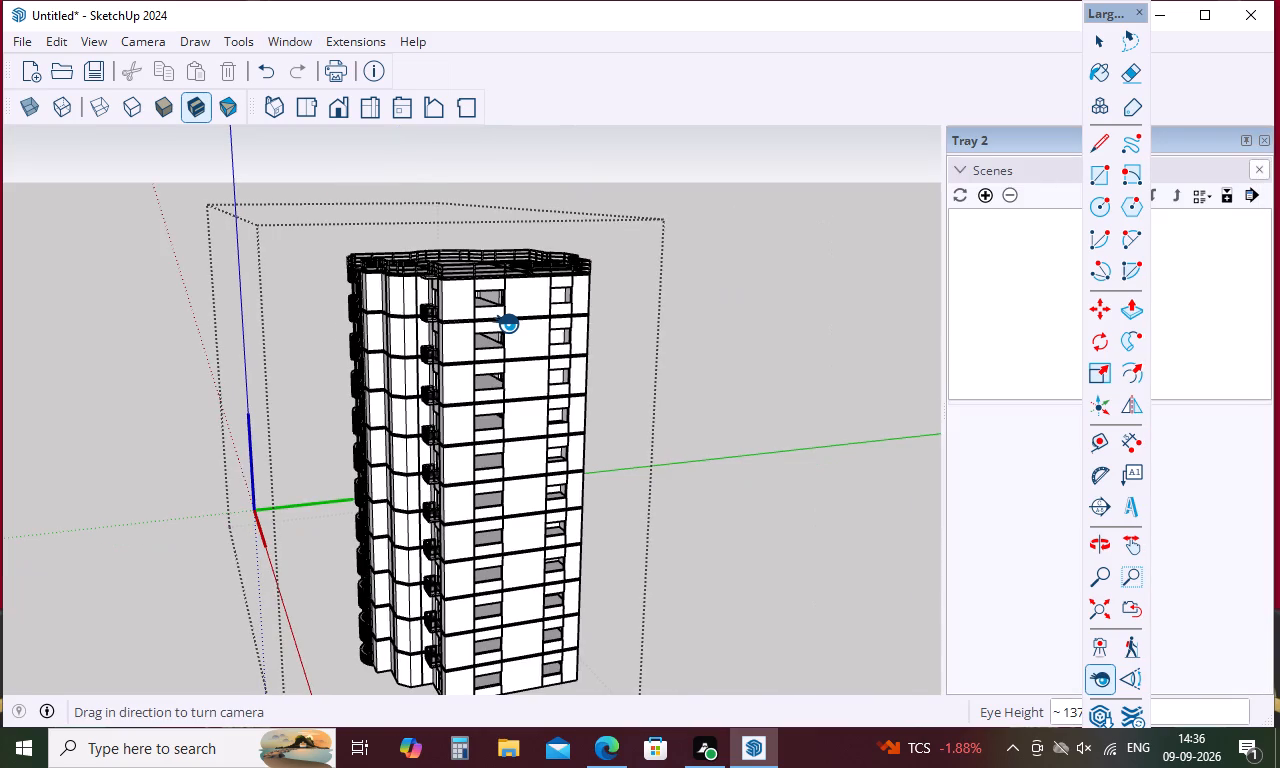
left_click(985, 197)
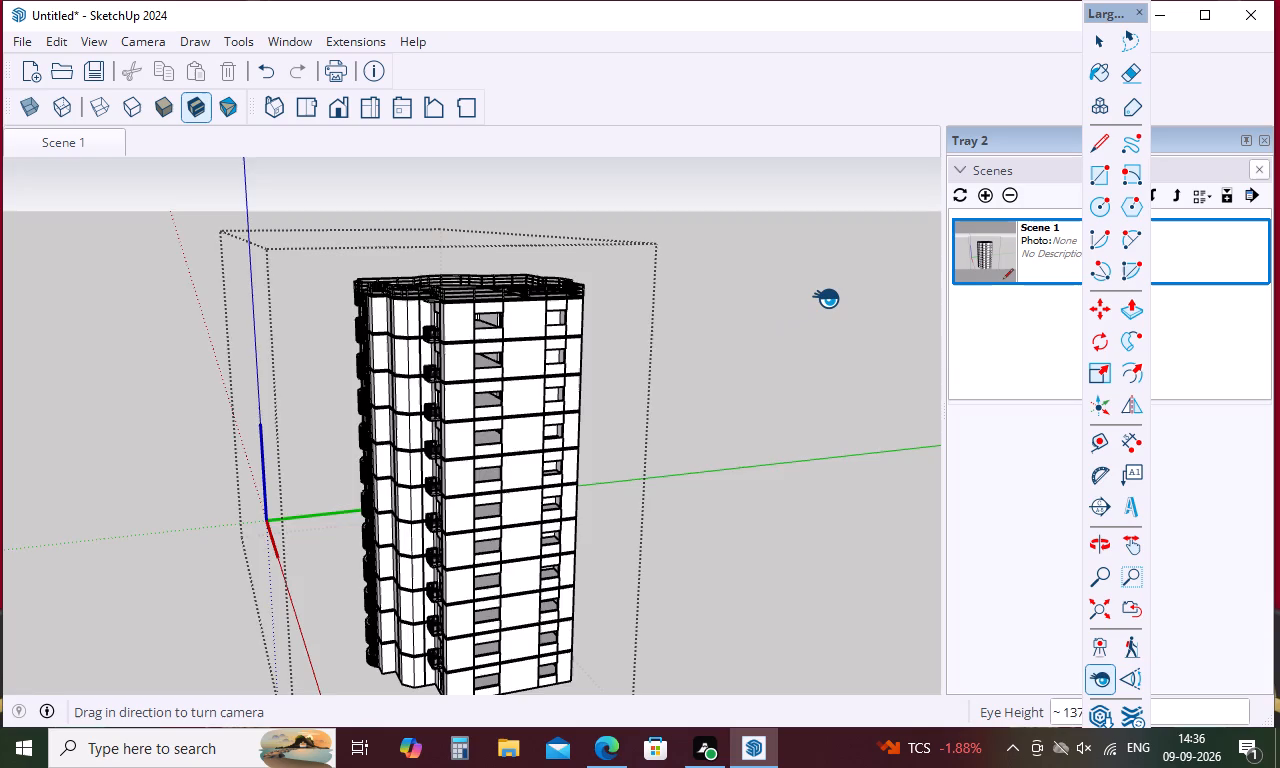
Use Position Camera to place the viewpoint on the open ground in front of the tower, near the axes origin.
scroll(826, 298, "down", 3)
middle_click_drag(817, 302, 880, 303)
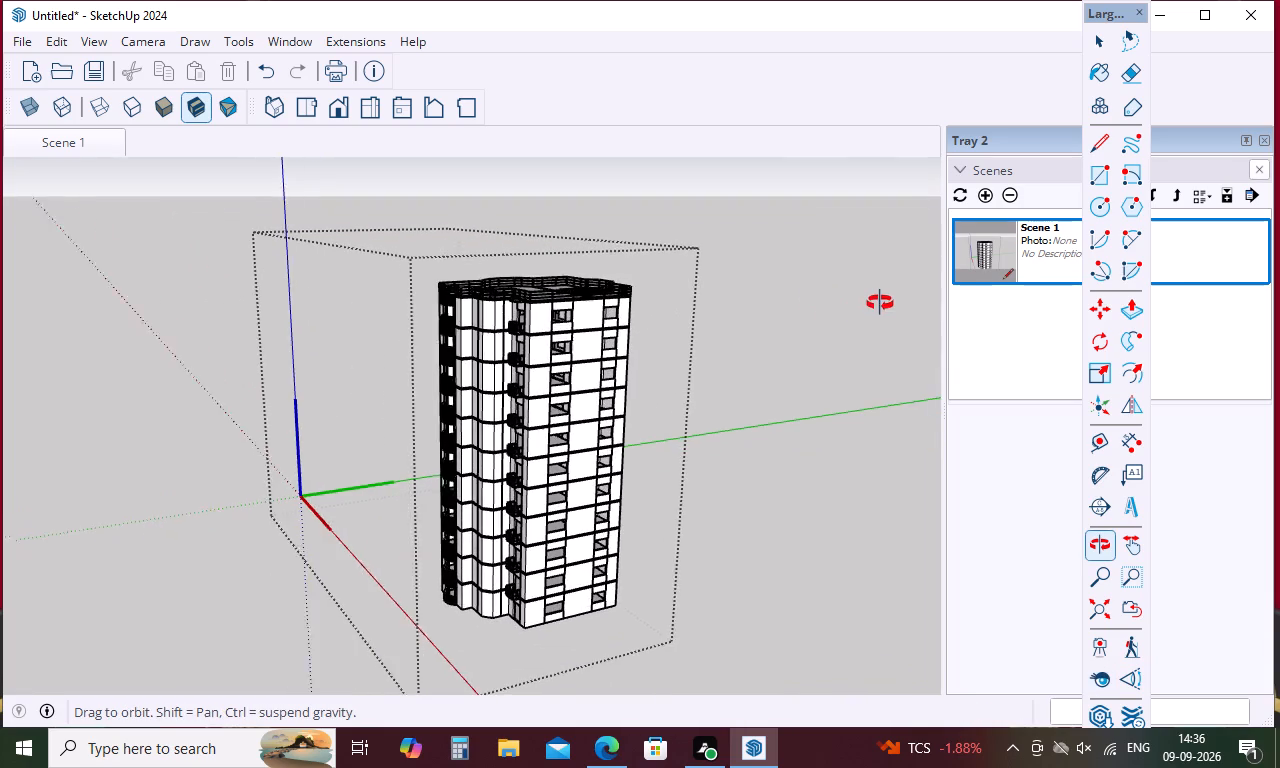
middle_click_drag(880, 303, 943, 278)
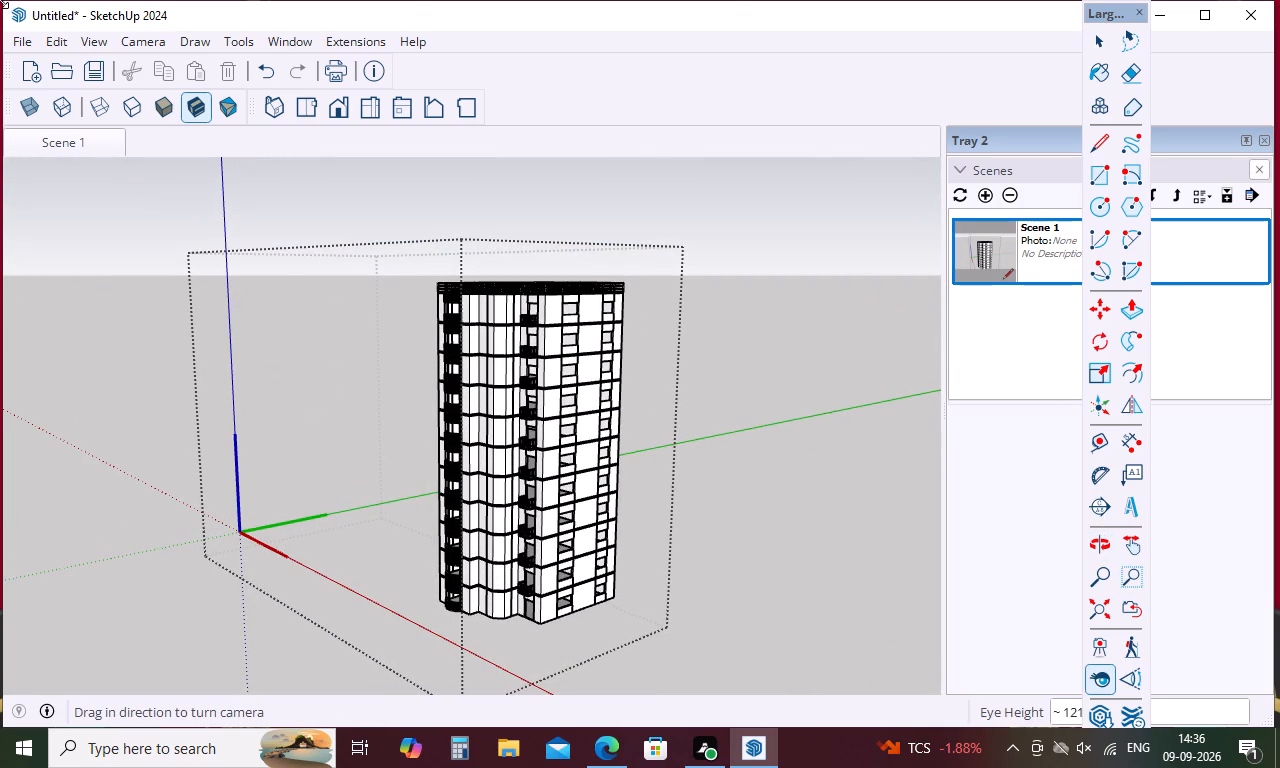
left_click(1099, 645)
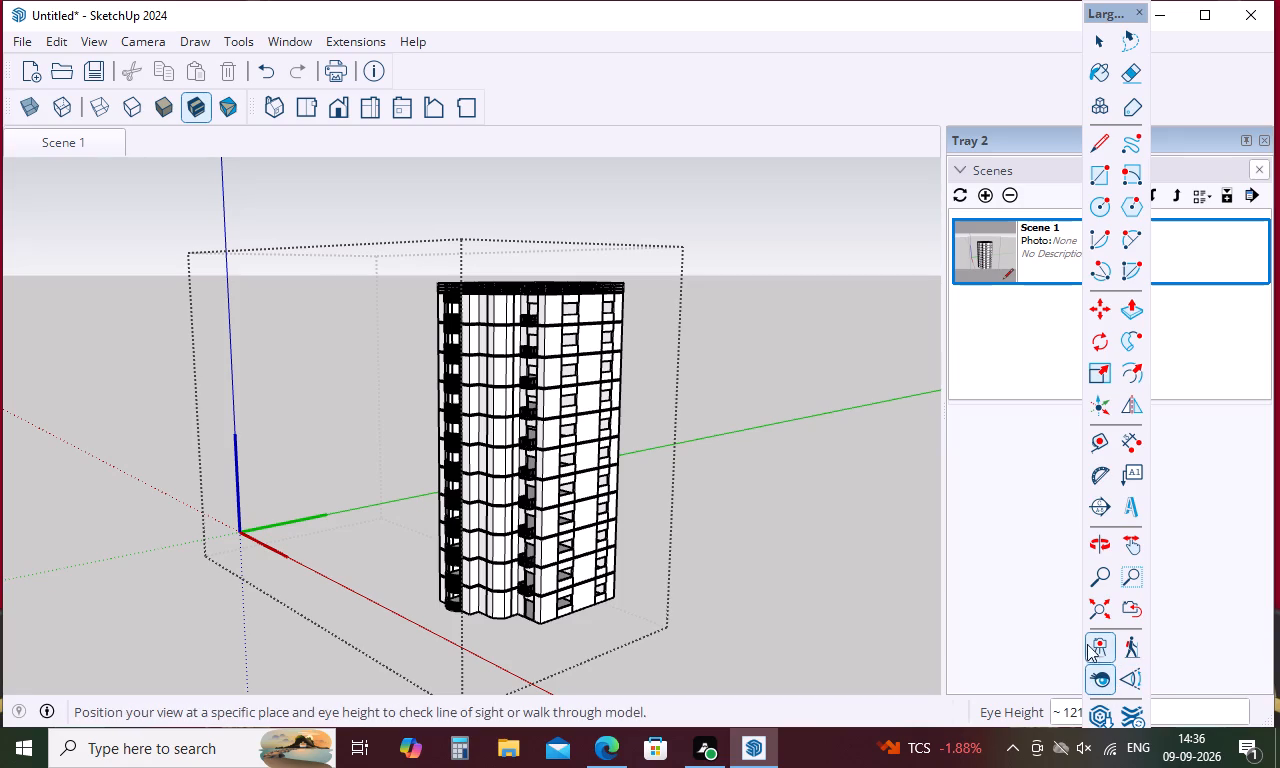
scroll(521, 618, "down", 4)
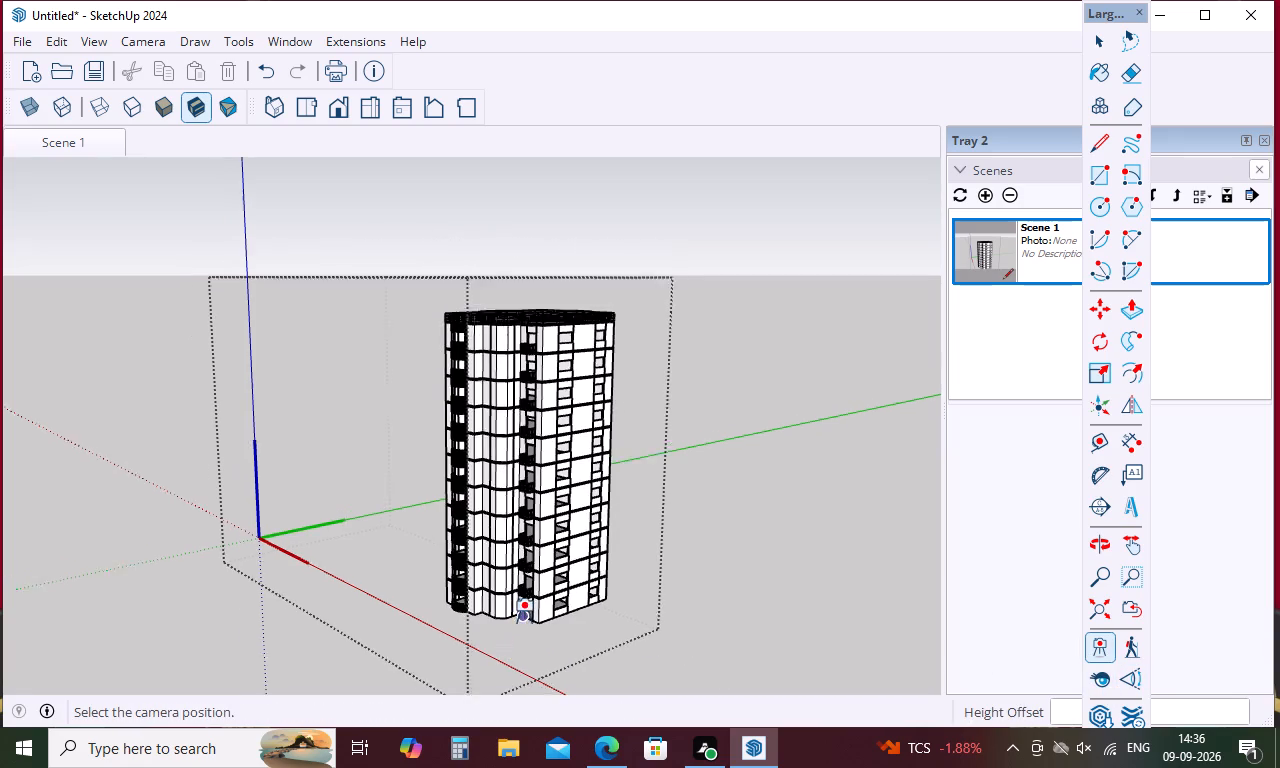
scroll(526, 612, "down", 9)
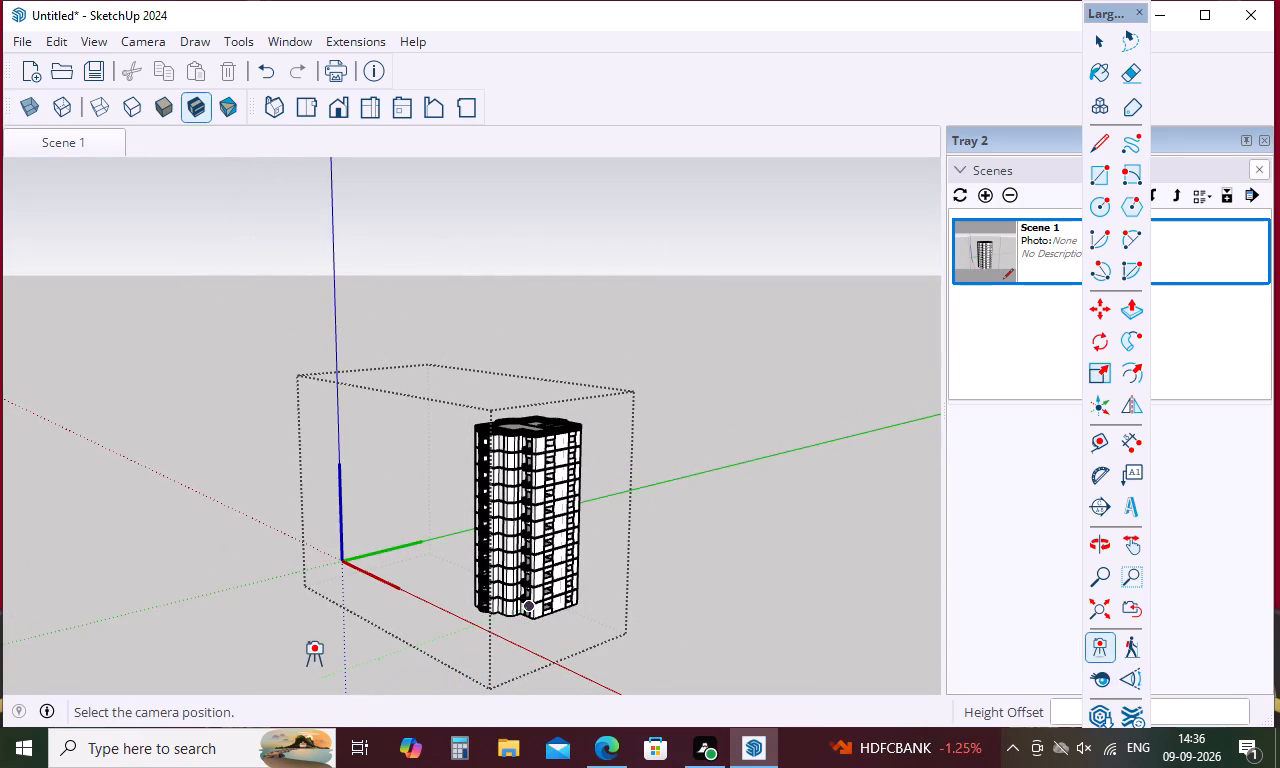
left_click(313, 659)
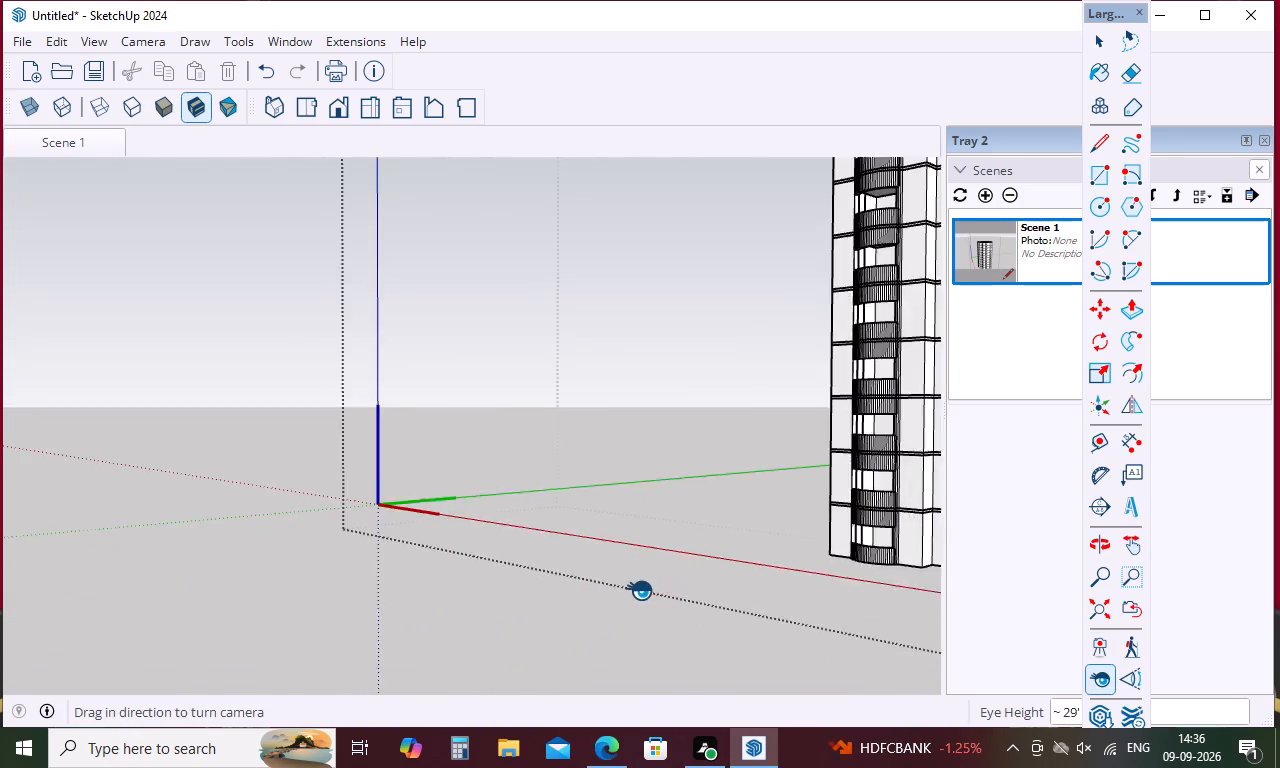
Back the viewpoint away from the placed camera position and orbit until the whole tower is in view.
middle_click_drag(629, 579, 757, 588)
scroll(754, 565, "down", 19)
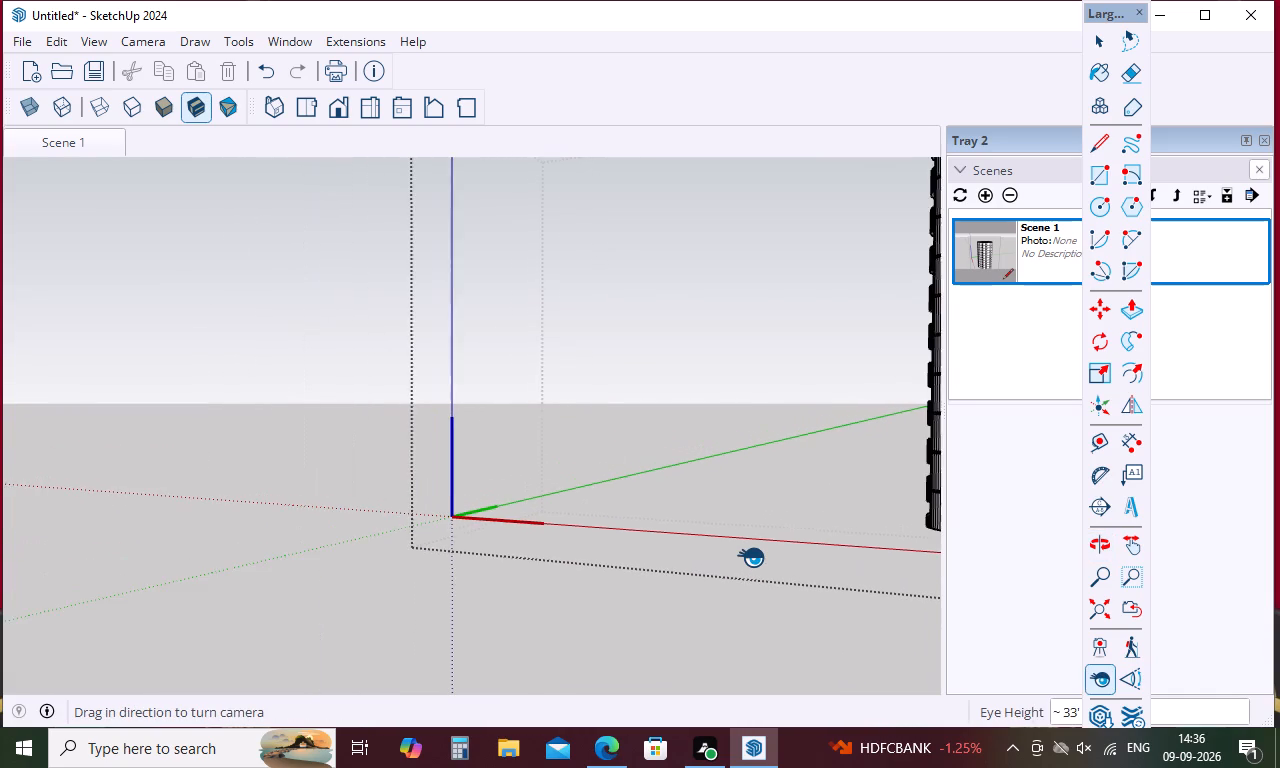
scroll(751, 557, "down", 19)
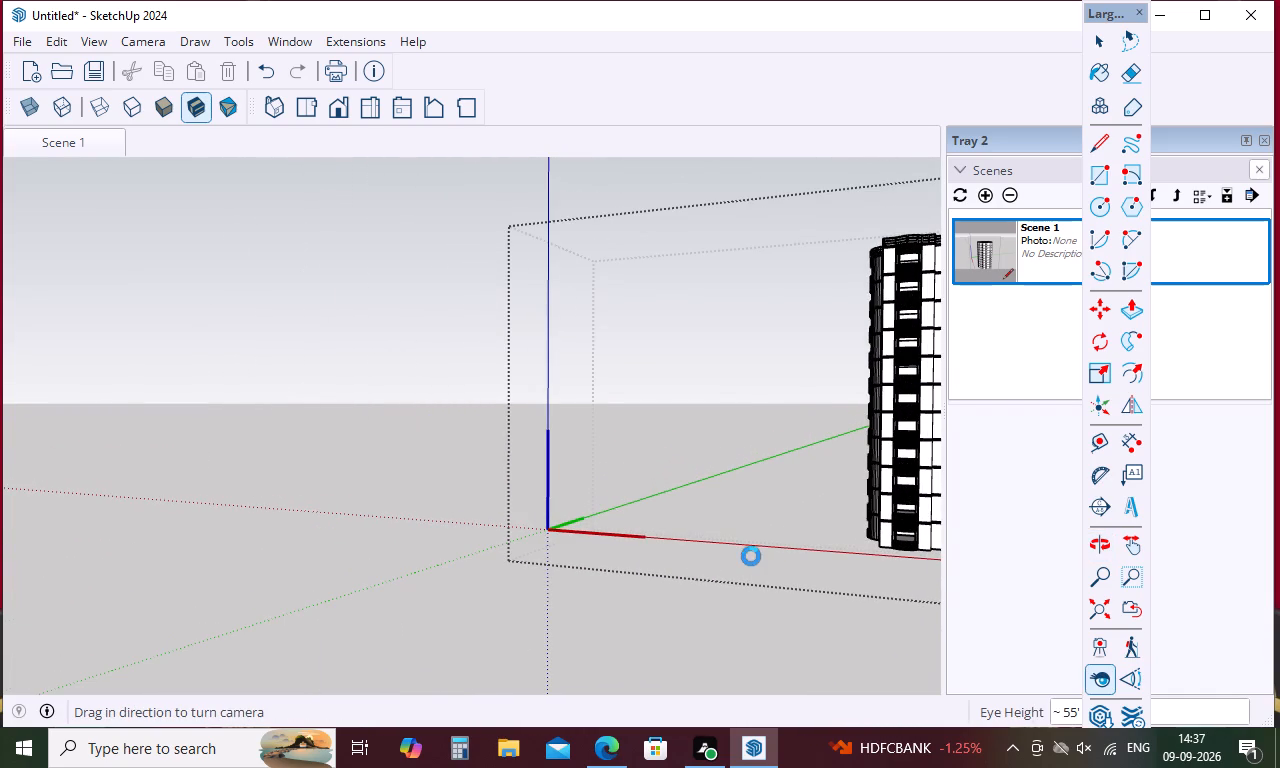
middle_click_drag(760, 549, 879, 573)
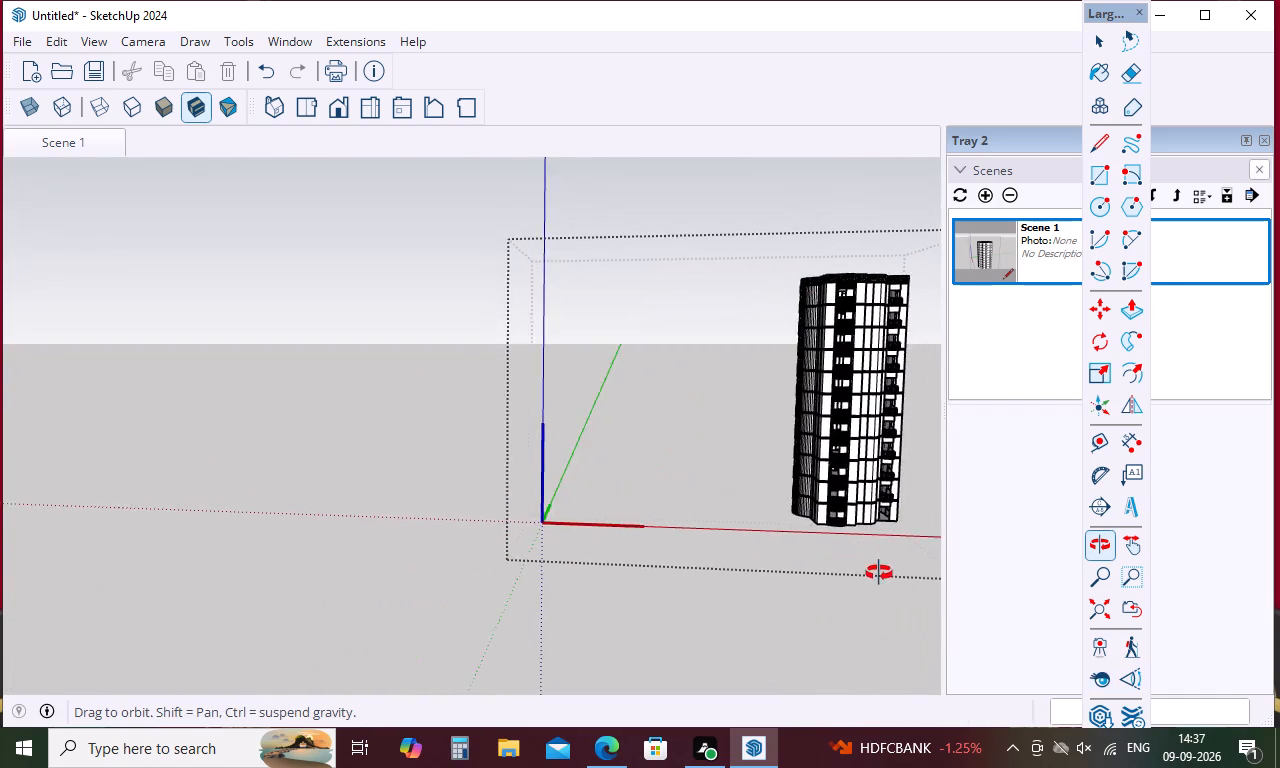
middle_click_drag(879, 573, 894, 568)
scroll(898, 545, "up", 3)
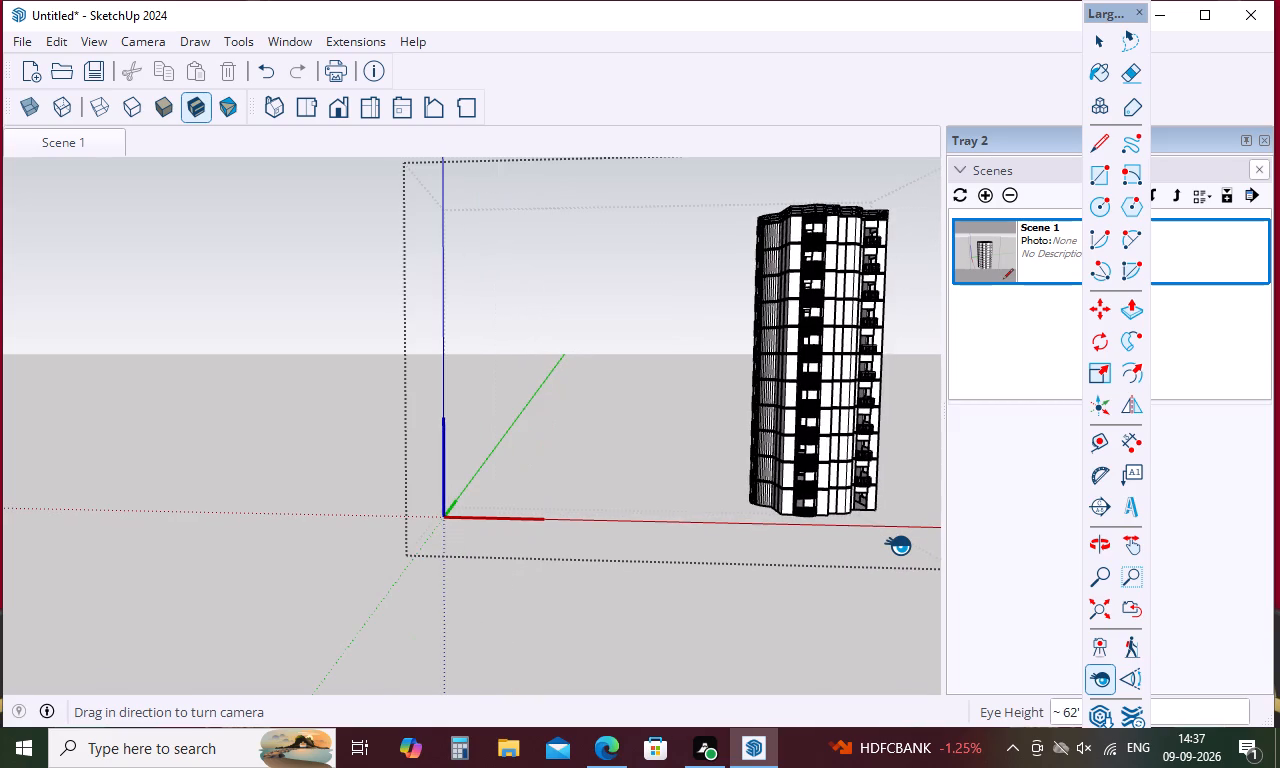
Set the camera's eye height to 6' and tilt the view upward with Look Around to frame the whole tower.
key("6")
key("apostrophe")
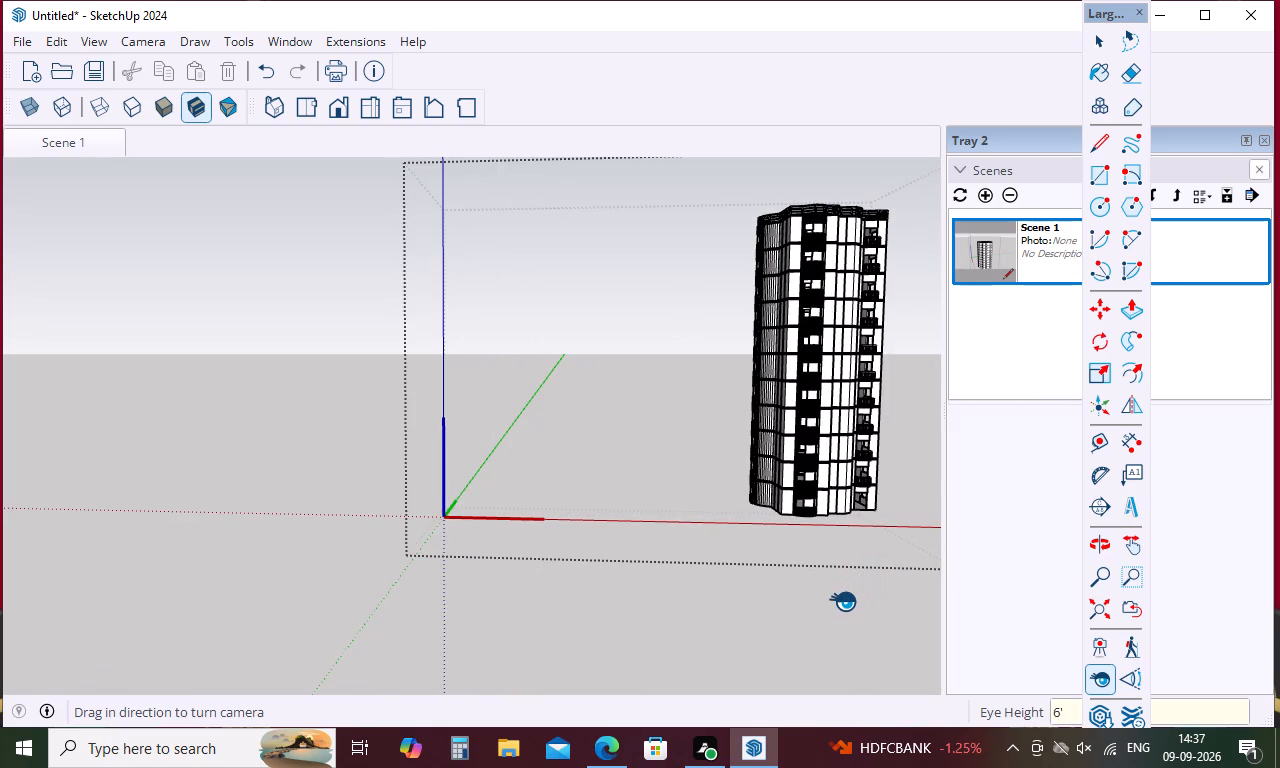
key("Return")
middle_click(841, 601)
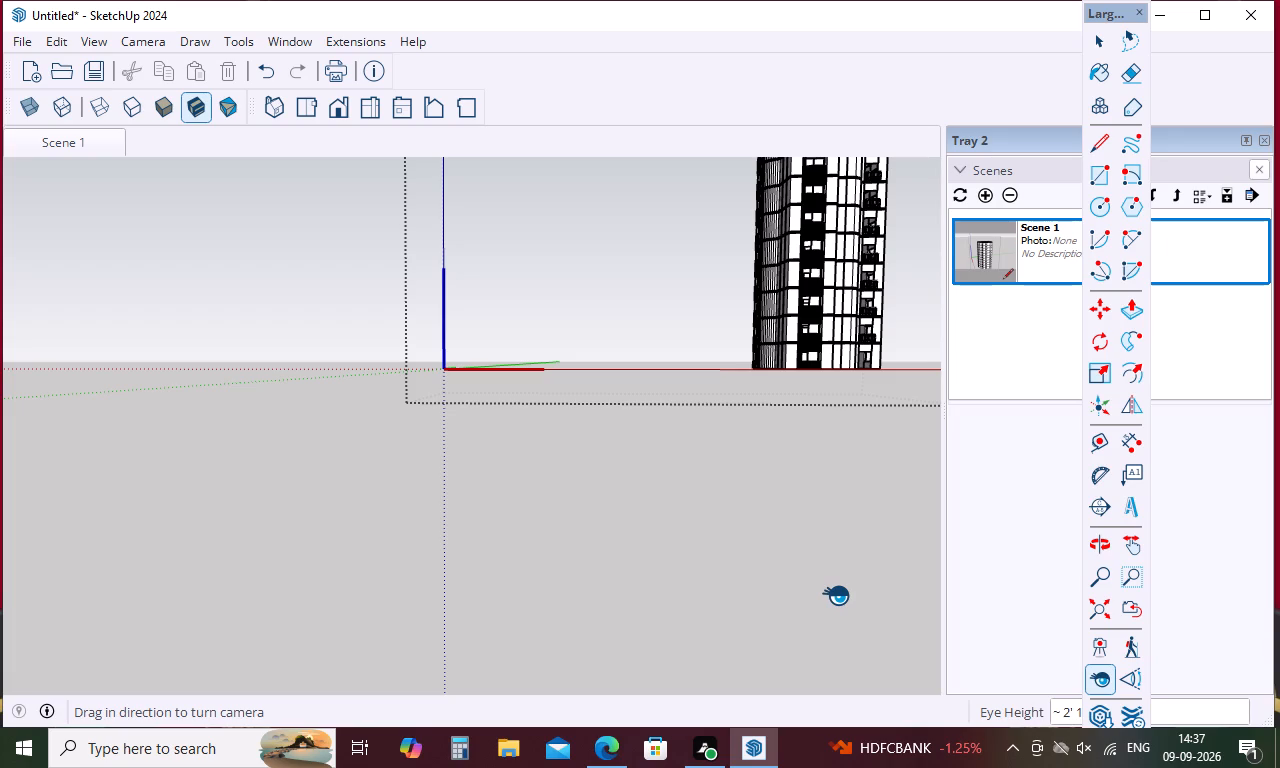
key("6")
key("apostrophe")
key("Return")
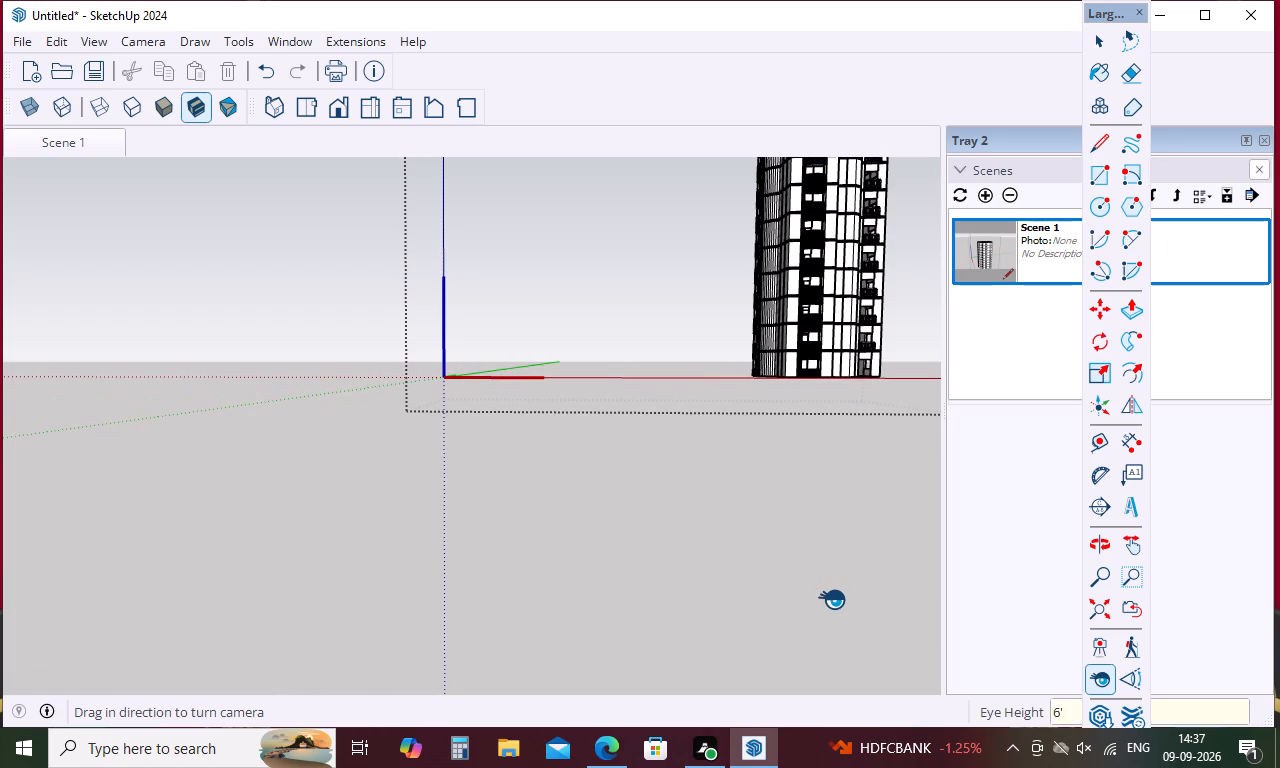
left_click_drag(832, 599, 849, 516)
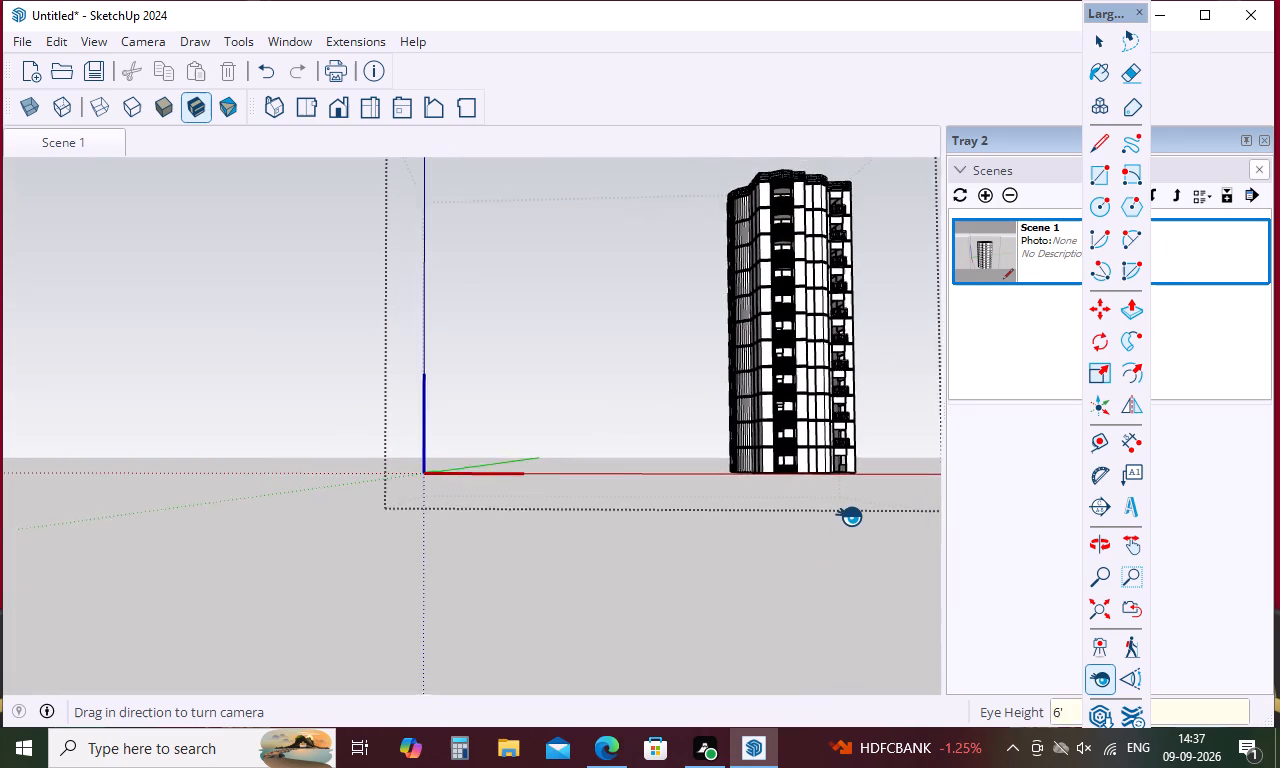
left_click_drag(849, 516, 855, 490)
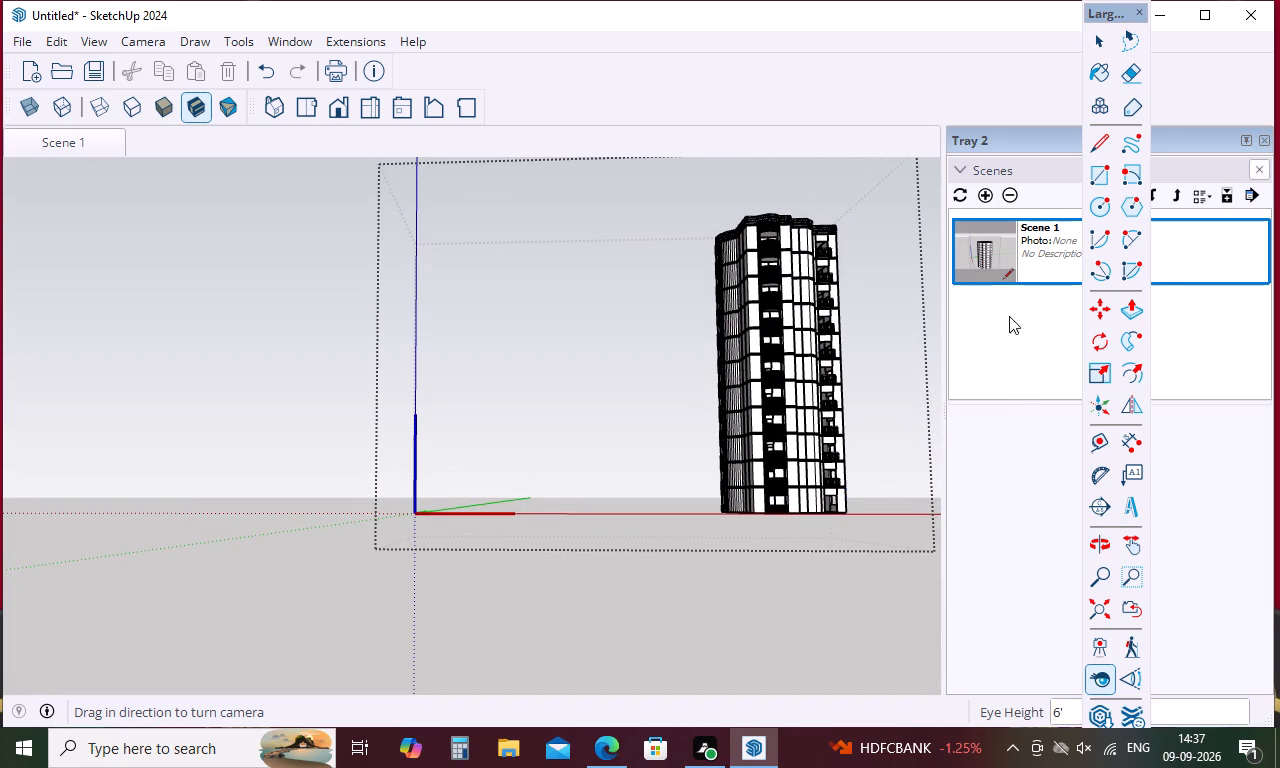
Update Scene 1 with all listed properties so it stores the current eye-level view, and close Tray 2.
right_click(1036, 246)
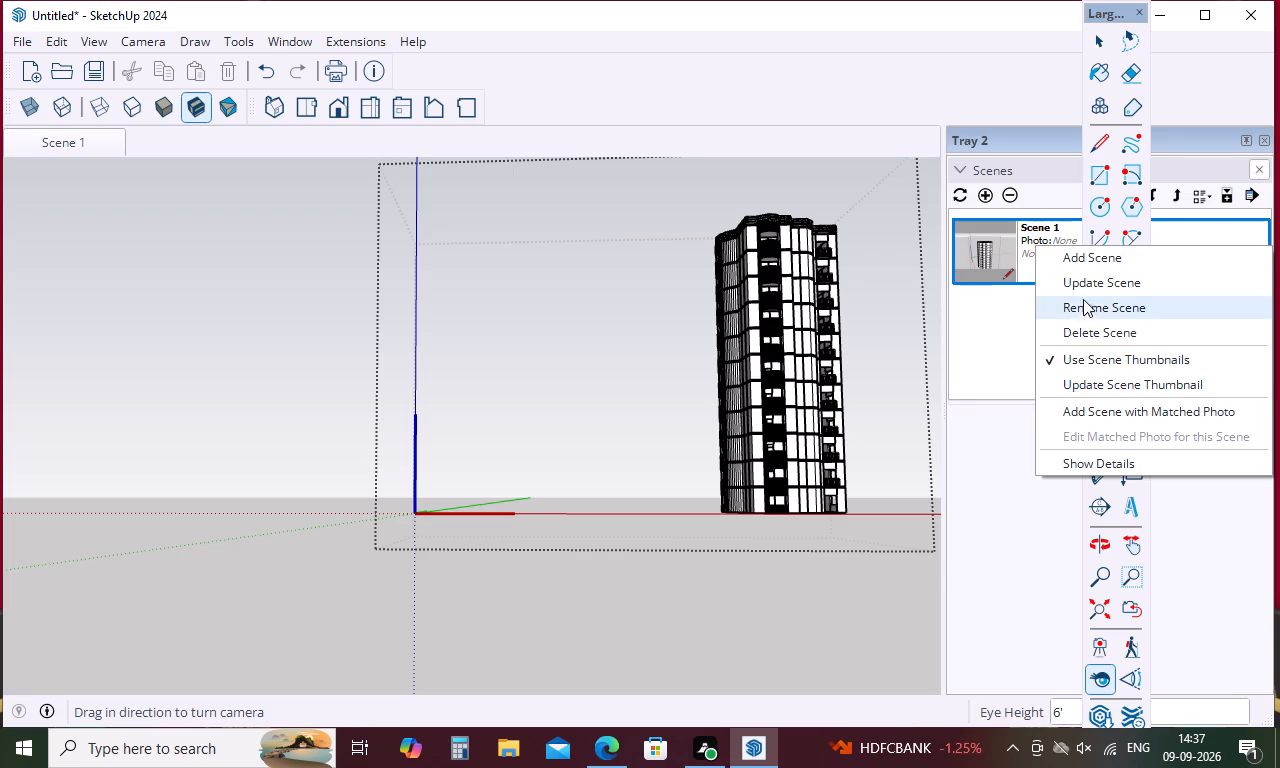
left_click(1088, 284)
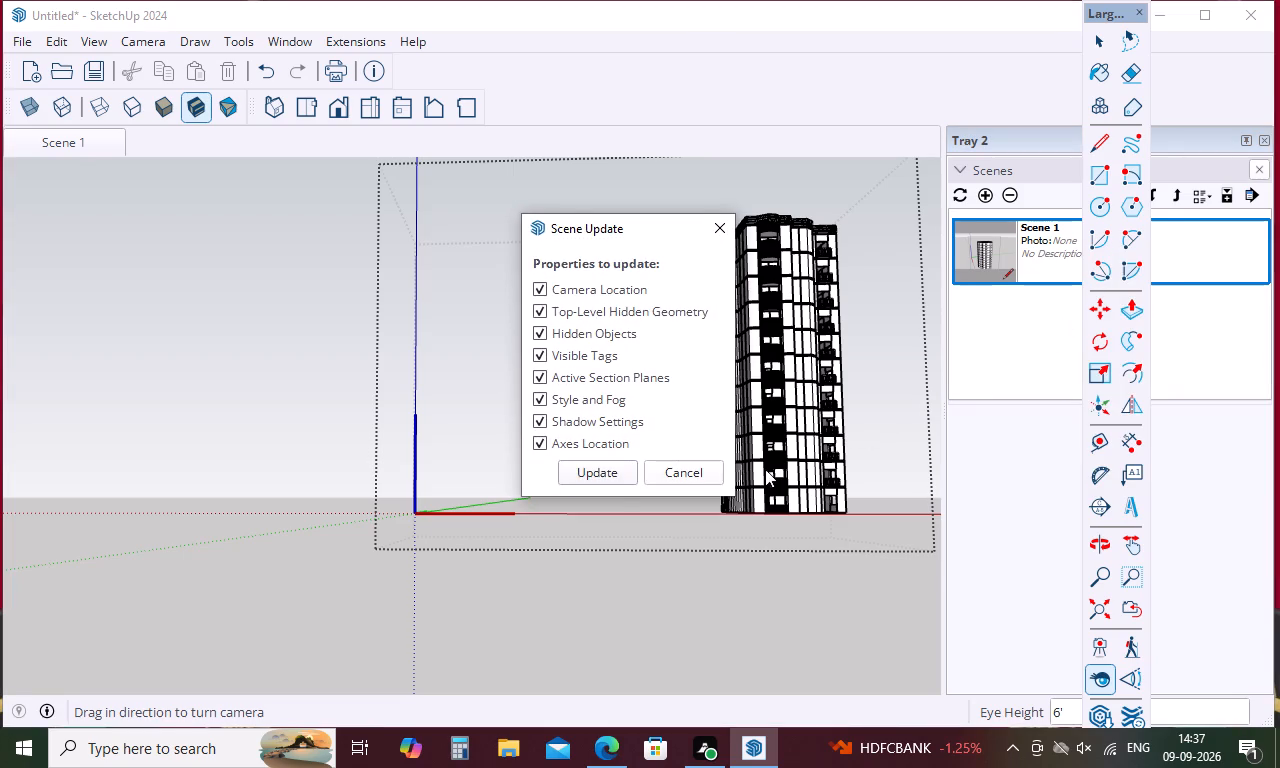
left_click(617, 482)
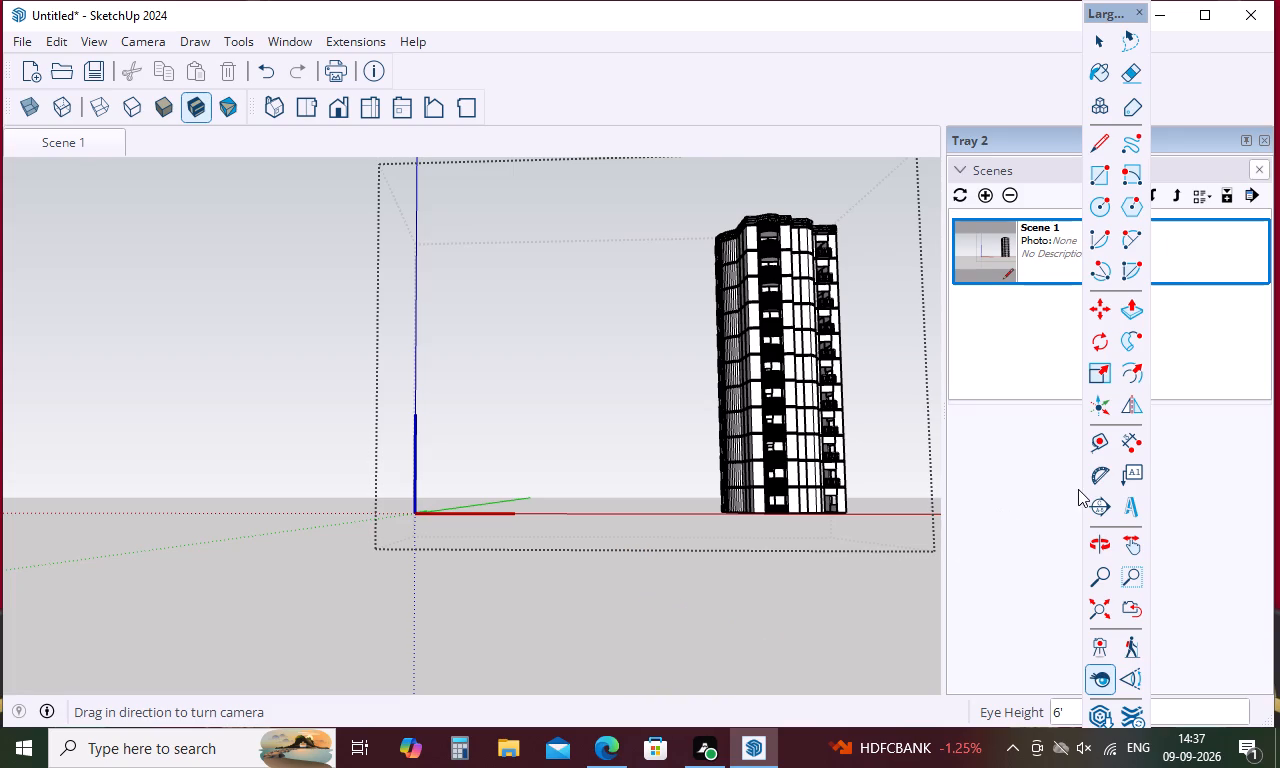
left_click(1041, 401)
left_click(1267, 141)
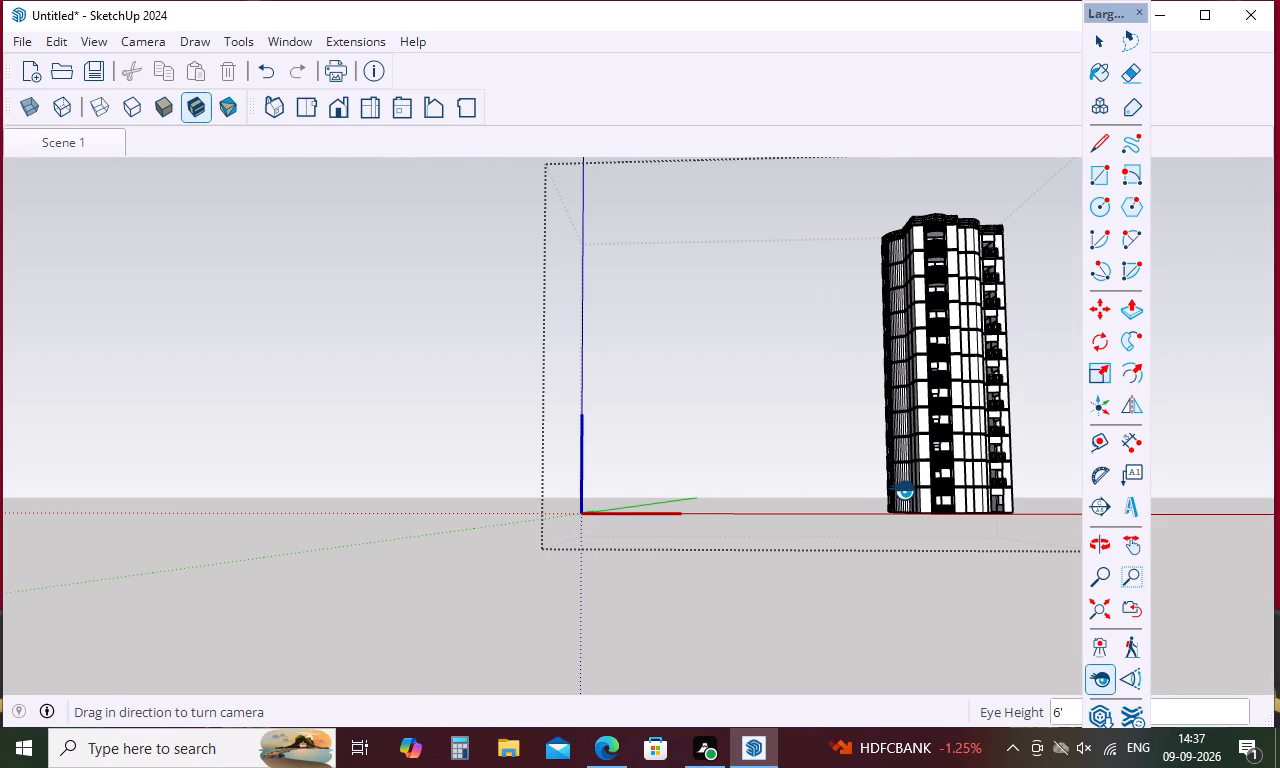
Add a second scene, orbit around to the tower's narrower side facade with windows, and set the eye height to 6'.
right_click(93, 150)
left_click(127, 214)
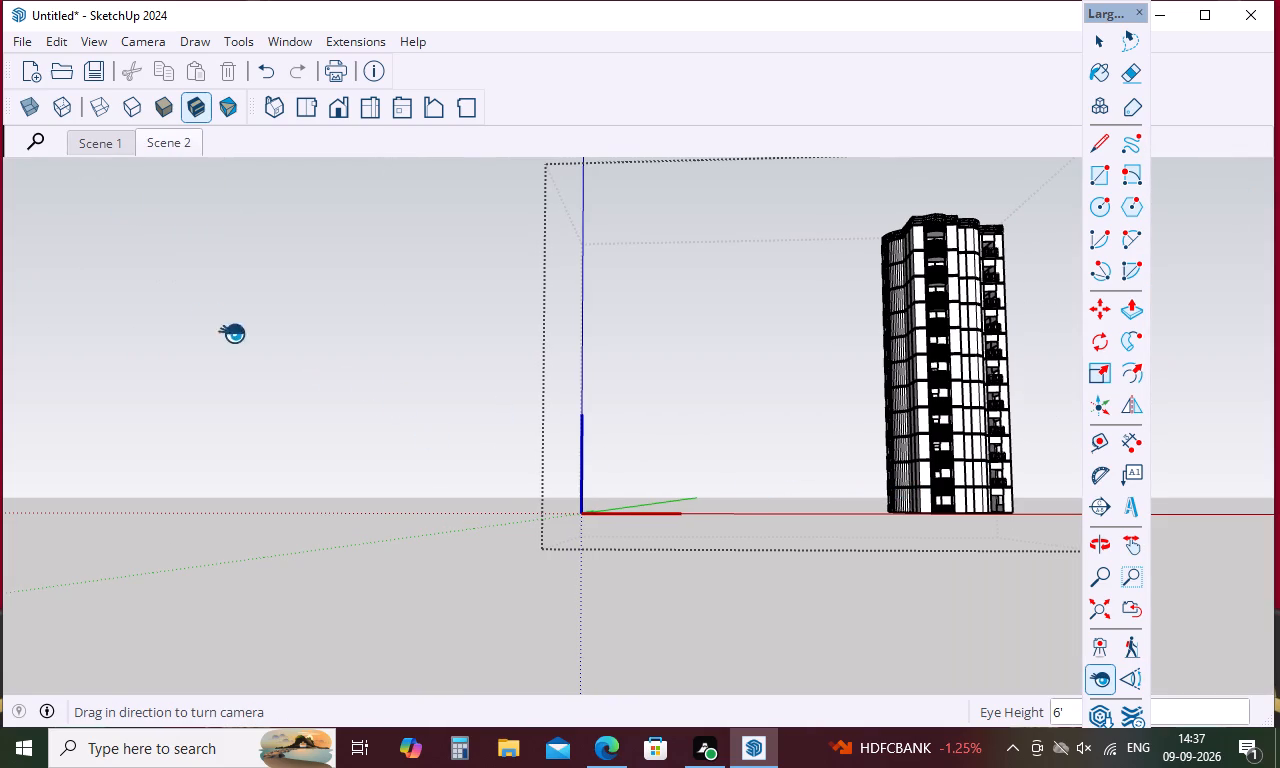
middle_click_drag(1053, 432, 1023, 444)
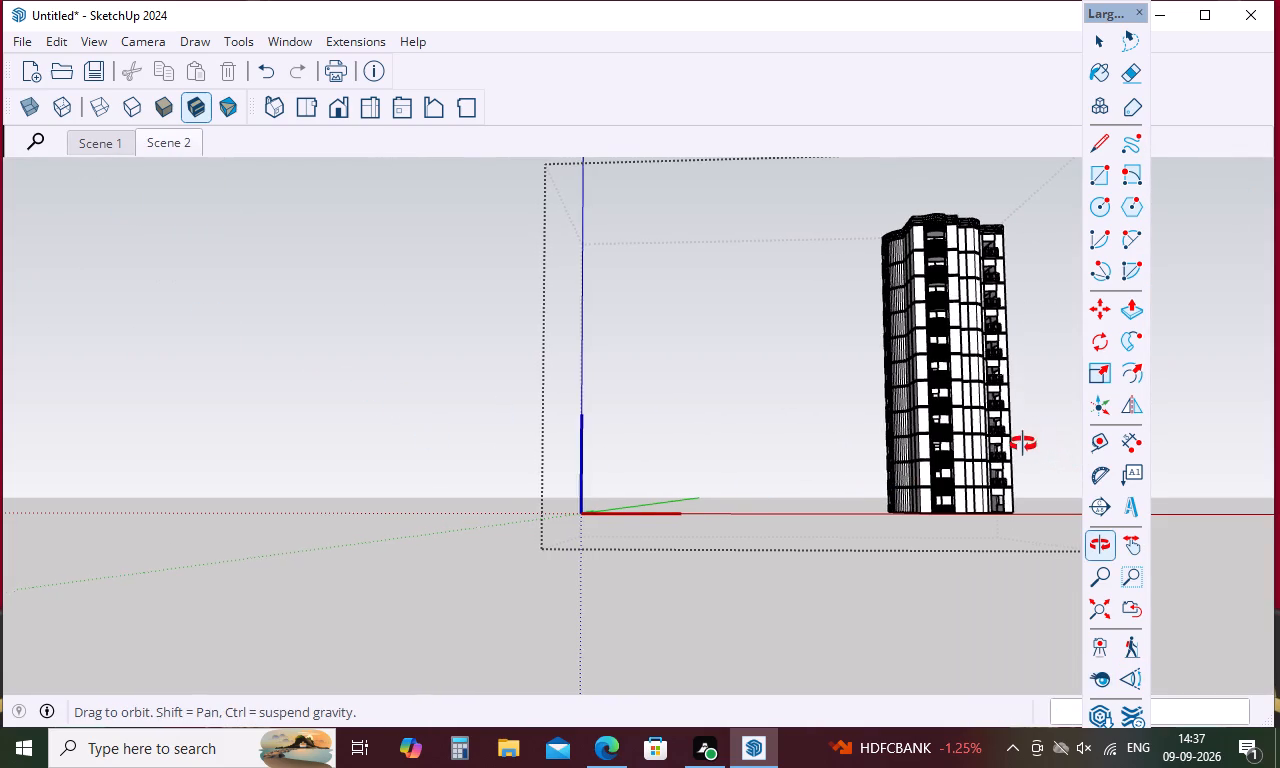
middle_click_drag(1023, 444, 851, 478)
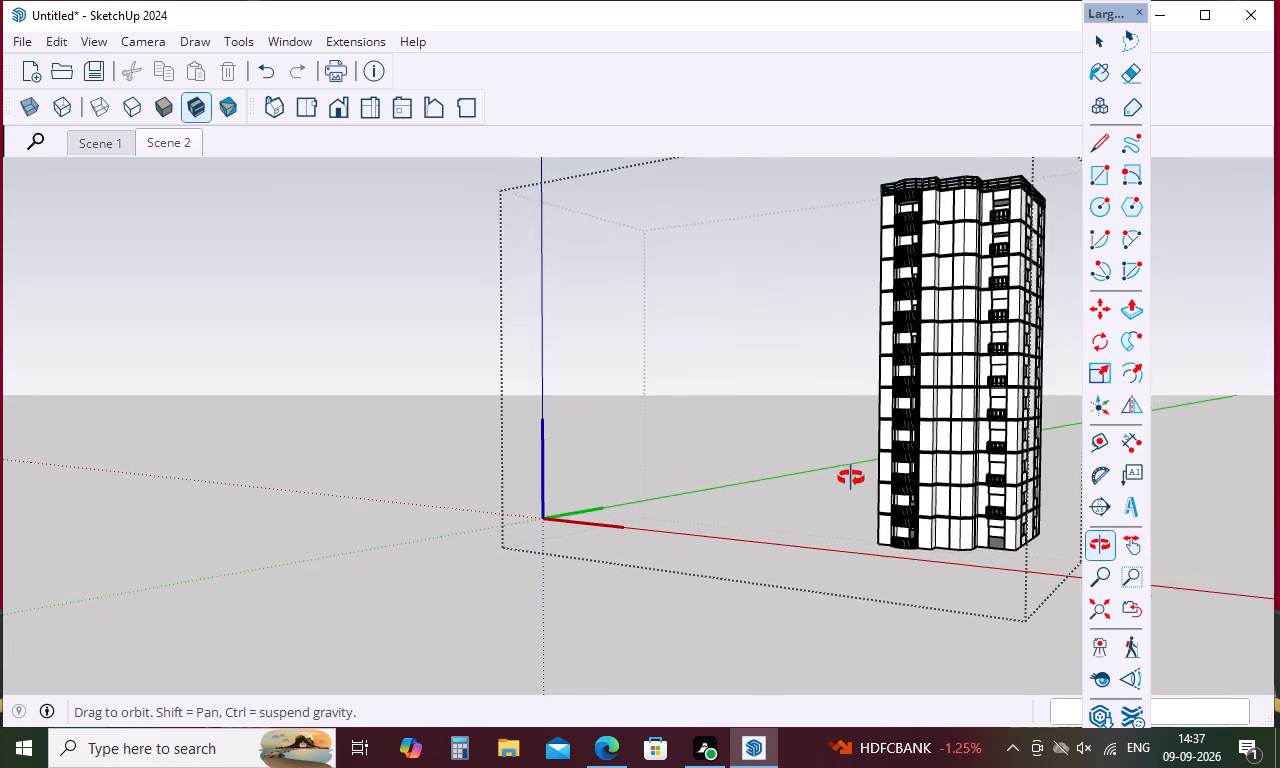
middle_click_drag(851, 478, 643, 460)
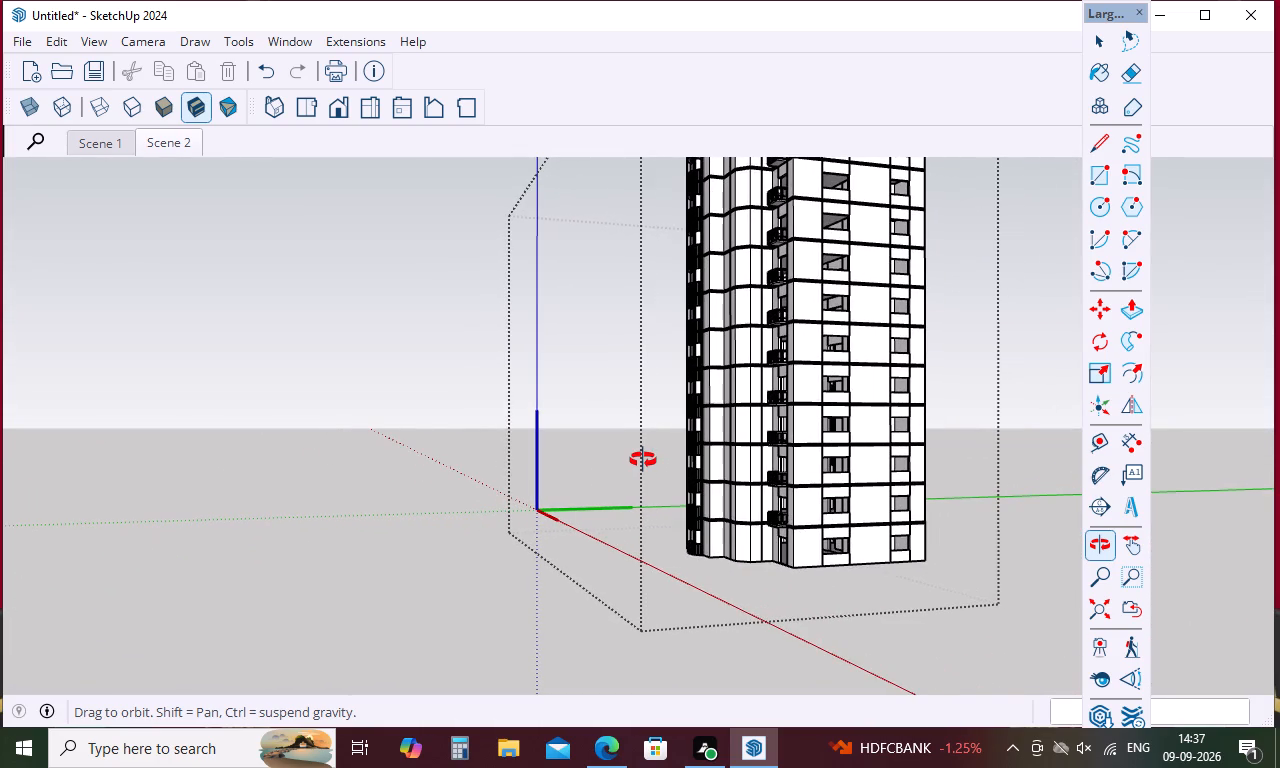
middle_click_drag(643, 460, 606, 505)
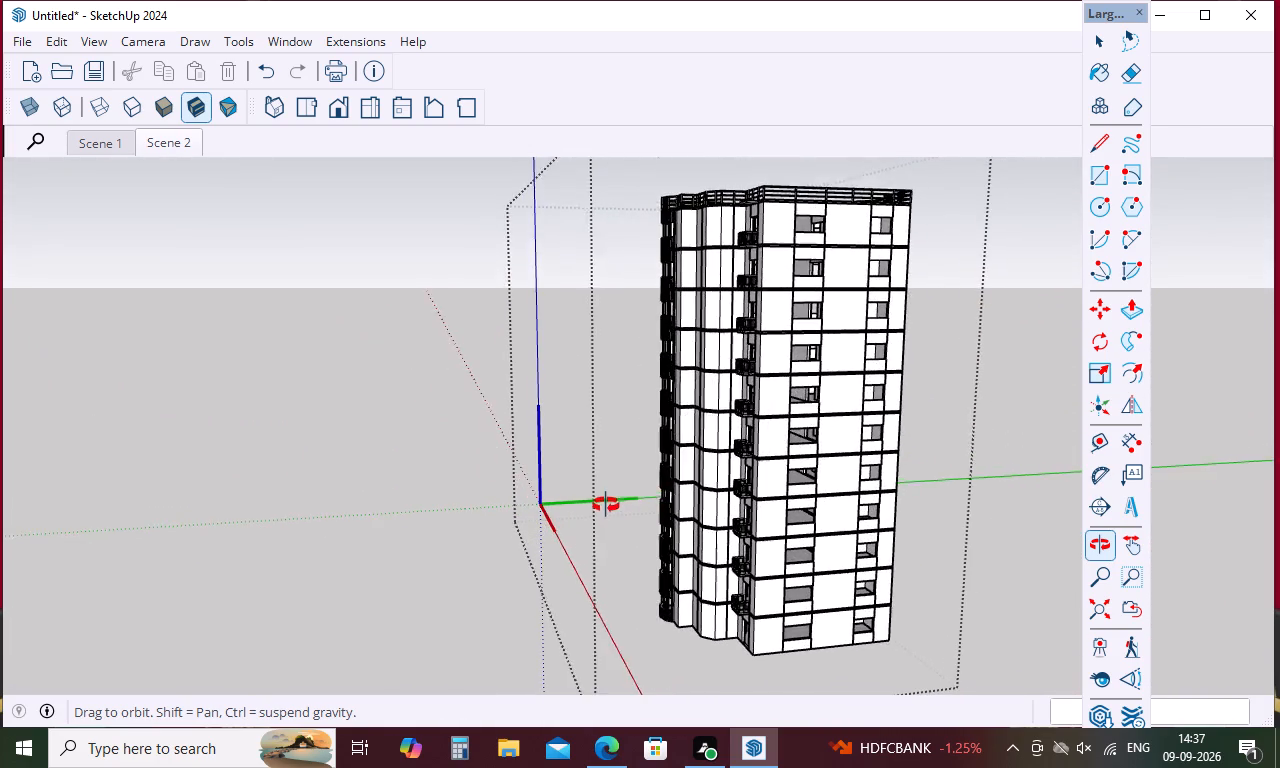
middle_click_drag(606, 505, 599, 500)
scroll(675, 425, "down", 3)
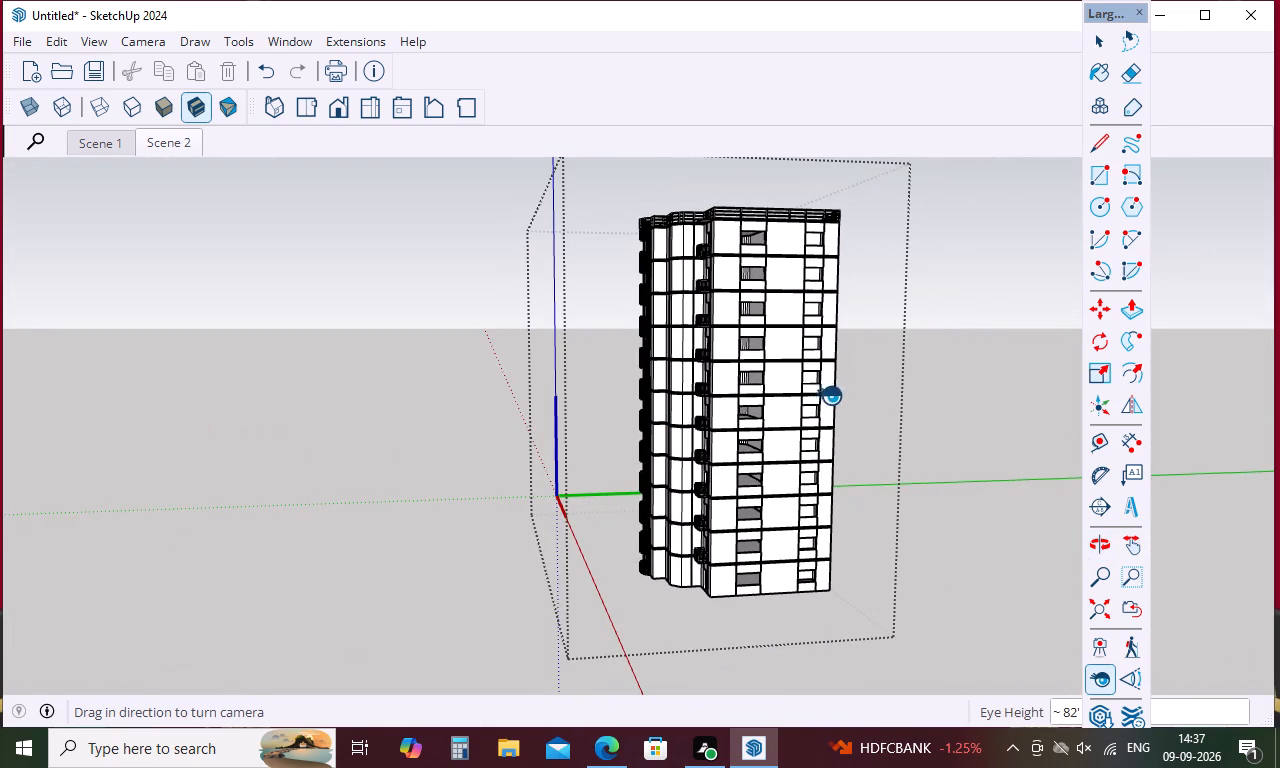
key("6")
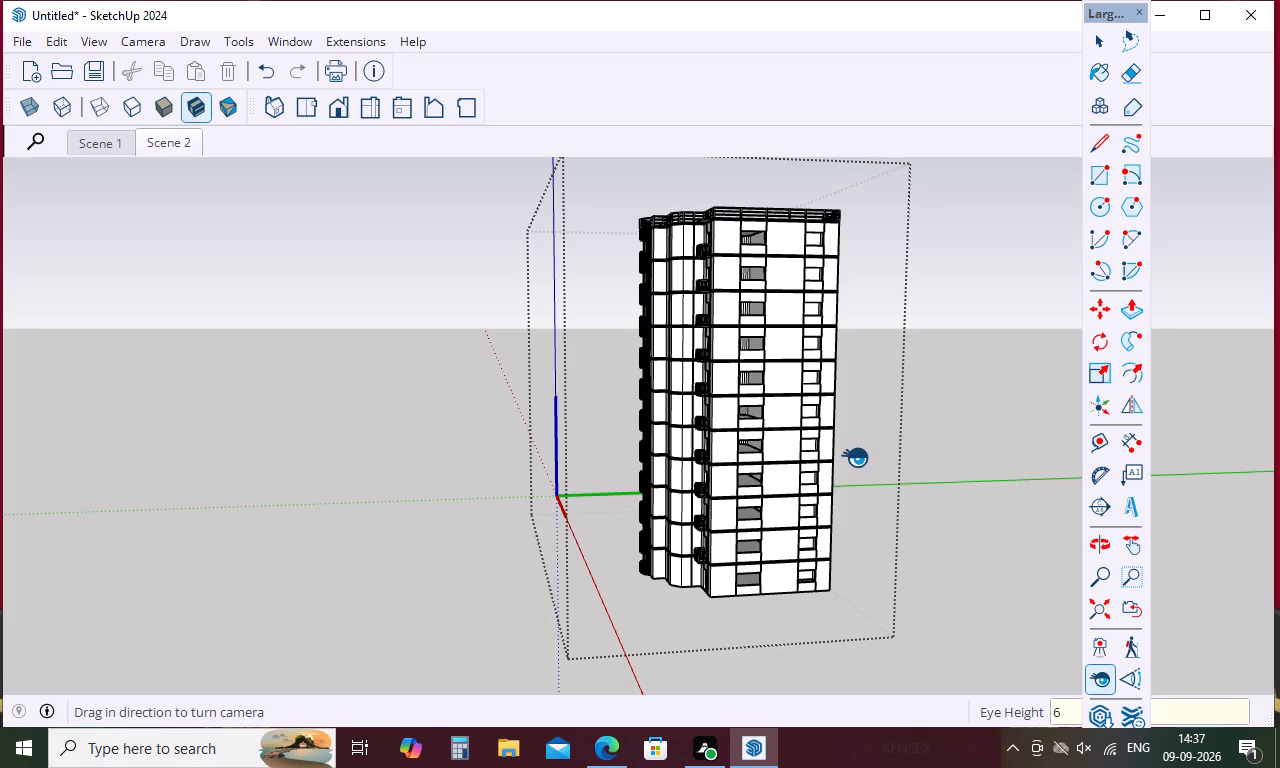
key("apostrophe")
key("Return")
Readjust the side view, reset the eye height to 6', and tilt upward with Look Around to frame the whole tower.
middle_click_drag(853, 459, 851, 458)
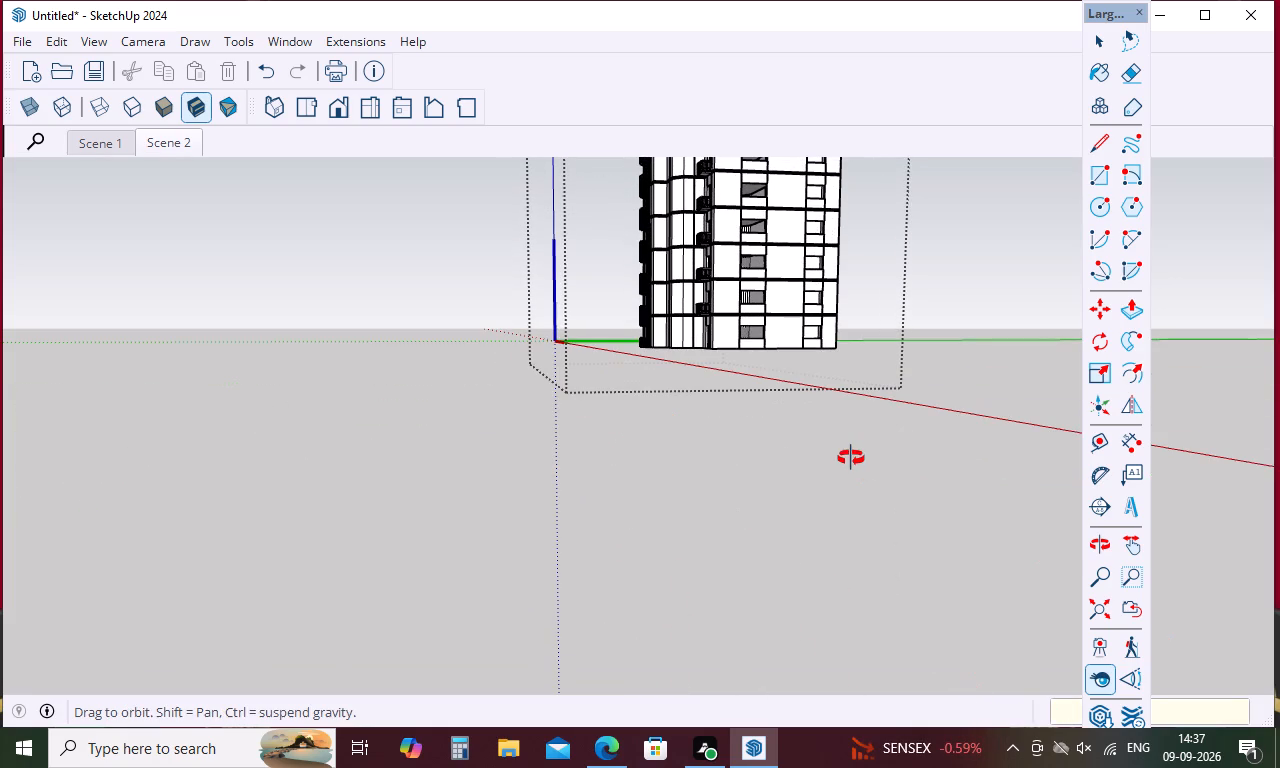
middle_click_drag(851, 458, 845, 513)
left_click_drag(842, 501, 842, 480)
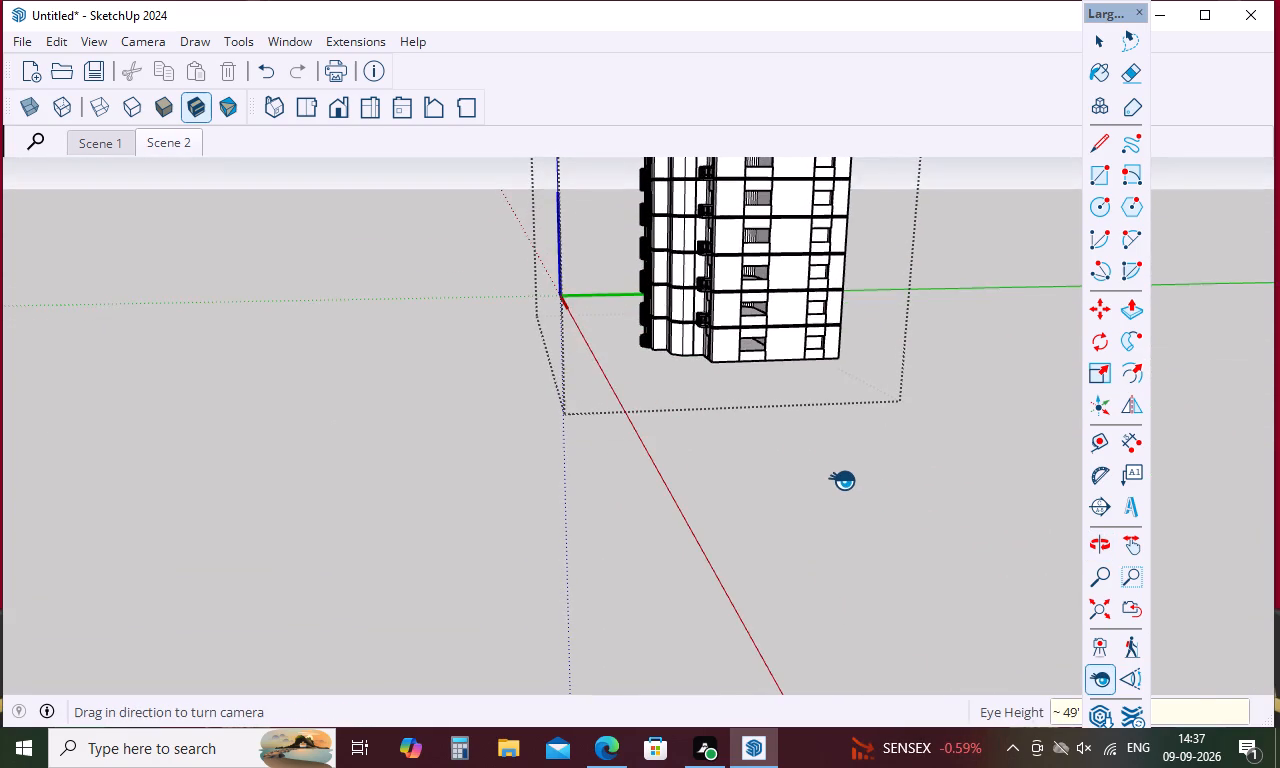
left_click_drag(842, 480, 855, 360)
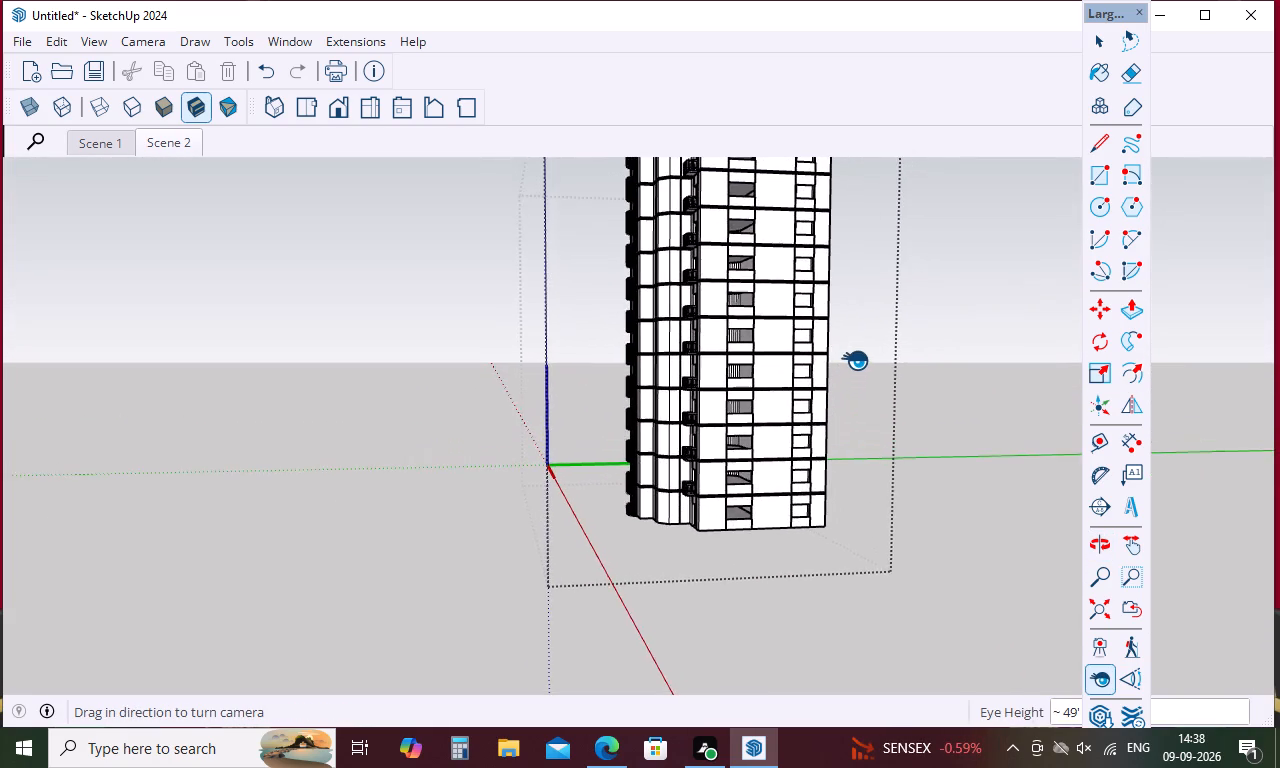
left_click_drag(855, 360, 869, 317)
key("6")
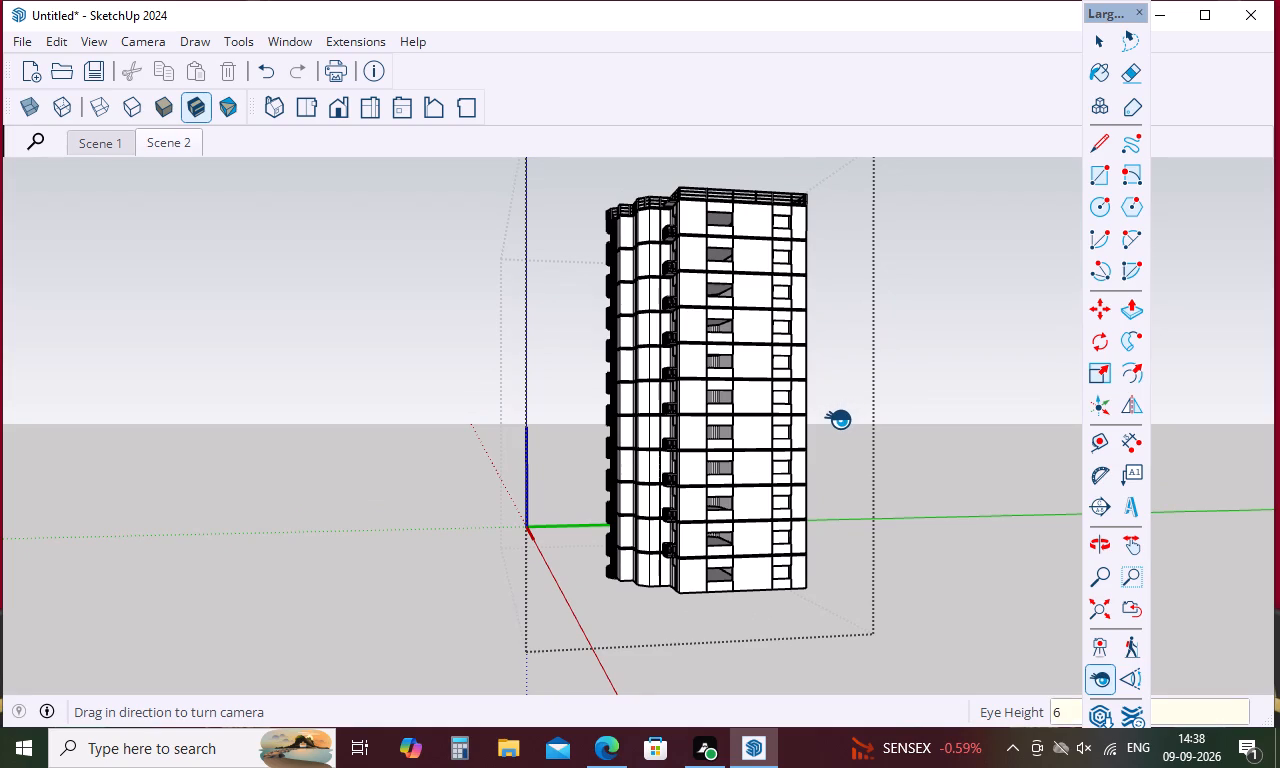
key("apostrophe")
key("Return")
left_click_drag(835, 427, 833, 377)
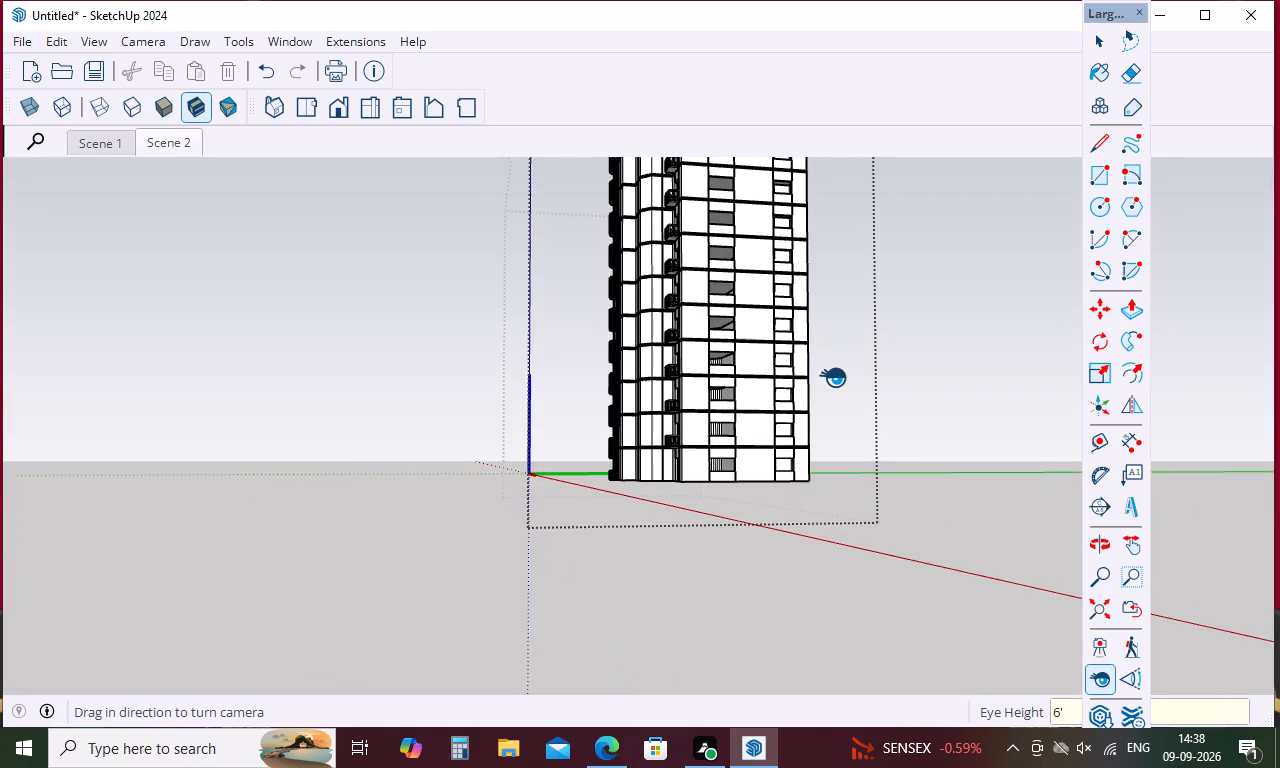
left_click_drag(833, 377, 833, 334)
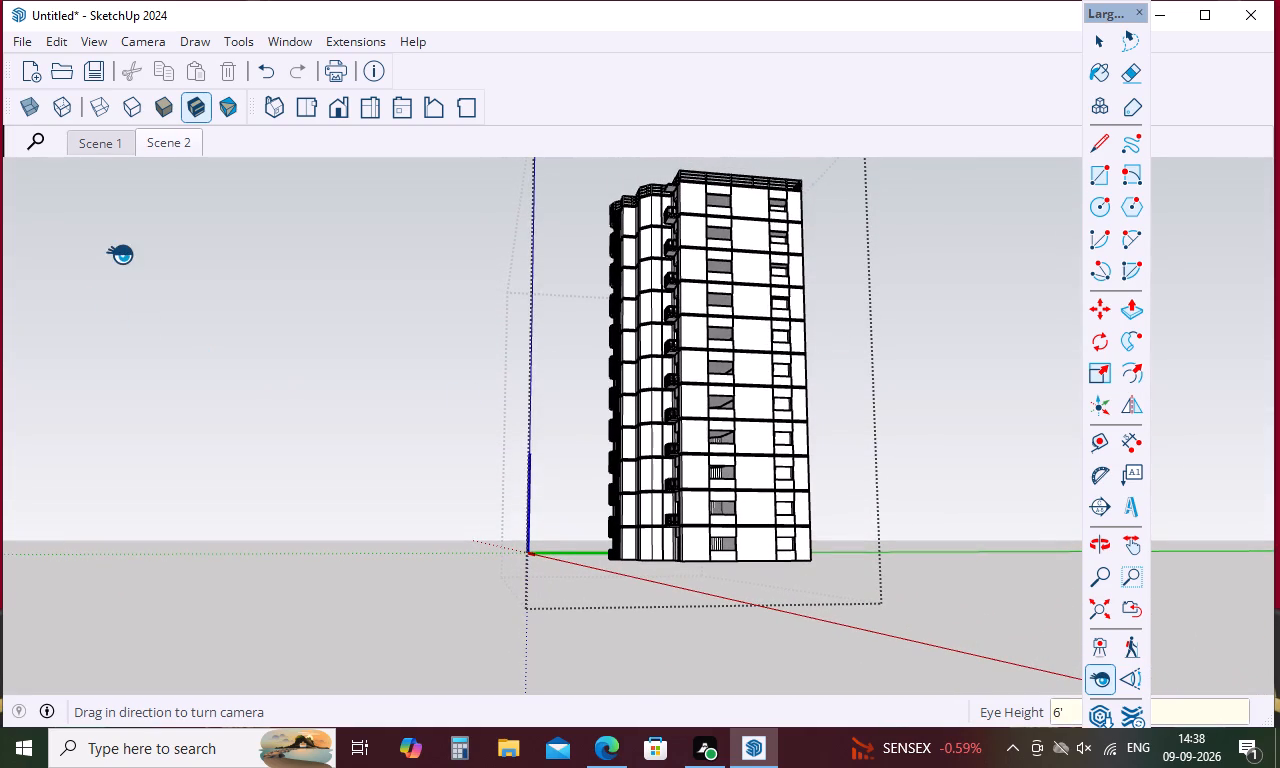
Update Scene 2 with the side-facade view and check it by switching to Scene 1 and back.
right_click(169, 150)
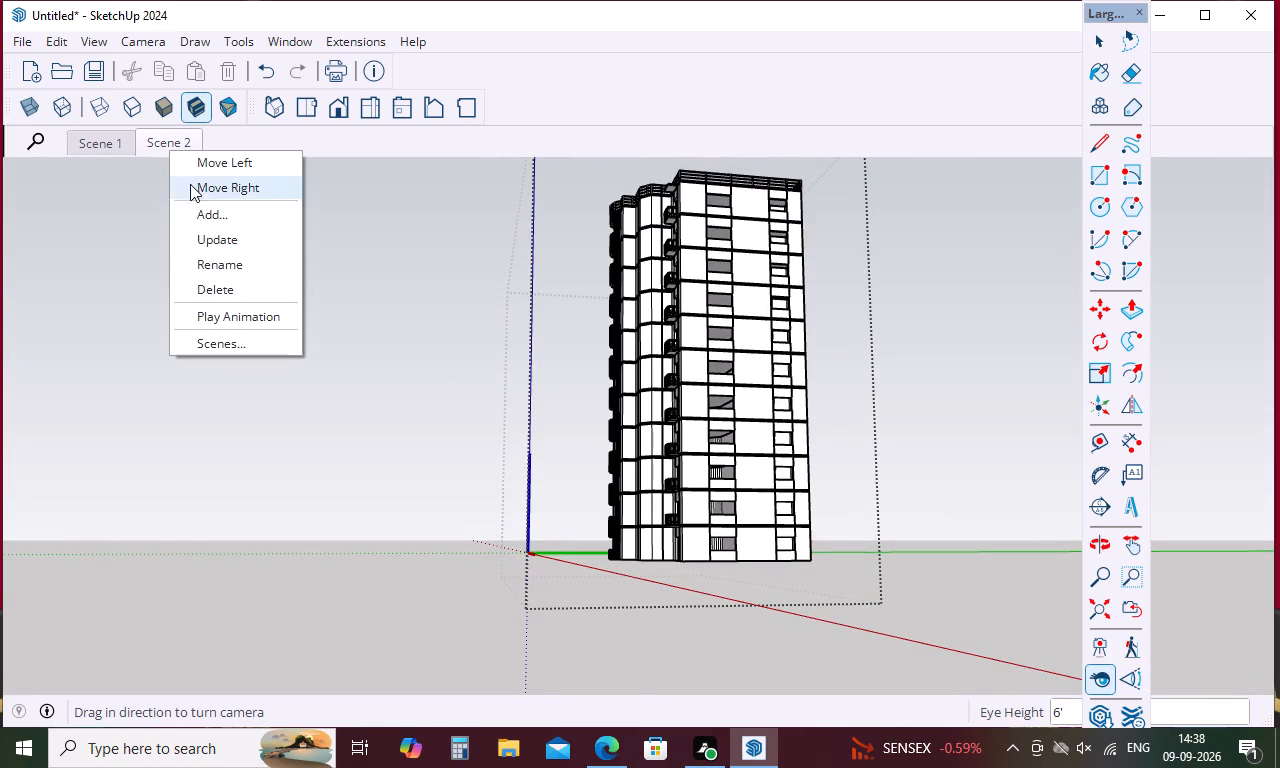
left_click(214, 236)
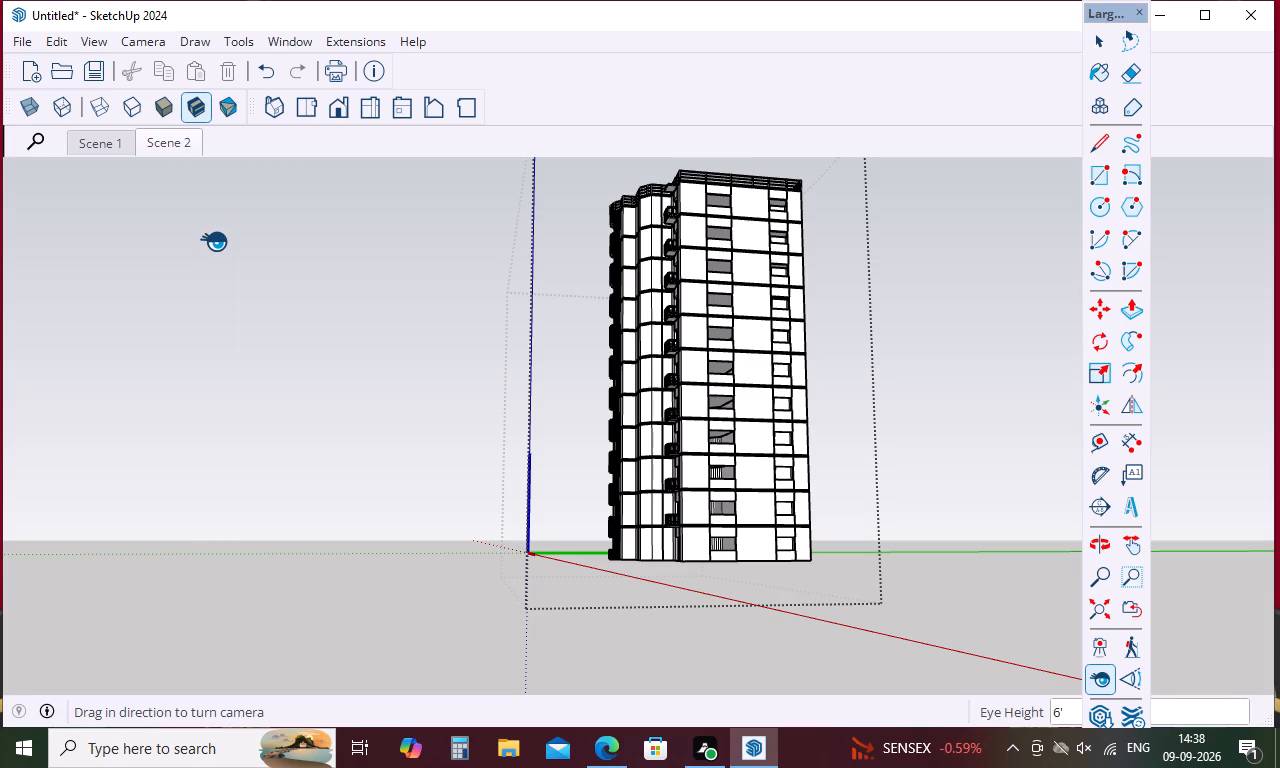
left_click(103, 141)
left_click(157, 140)
Add a third scene, orbit to the tower's next corner, back away, and set the eye height to 6'.
right_click(159, 145)
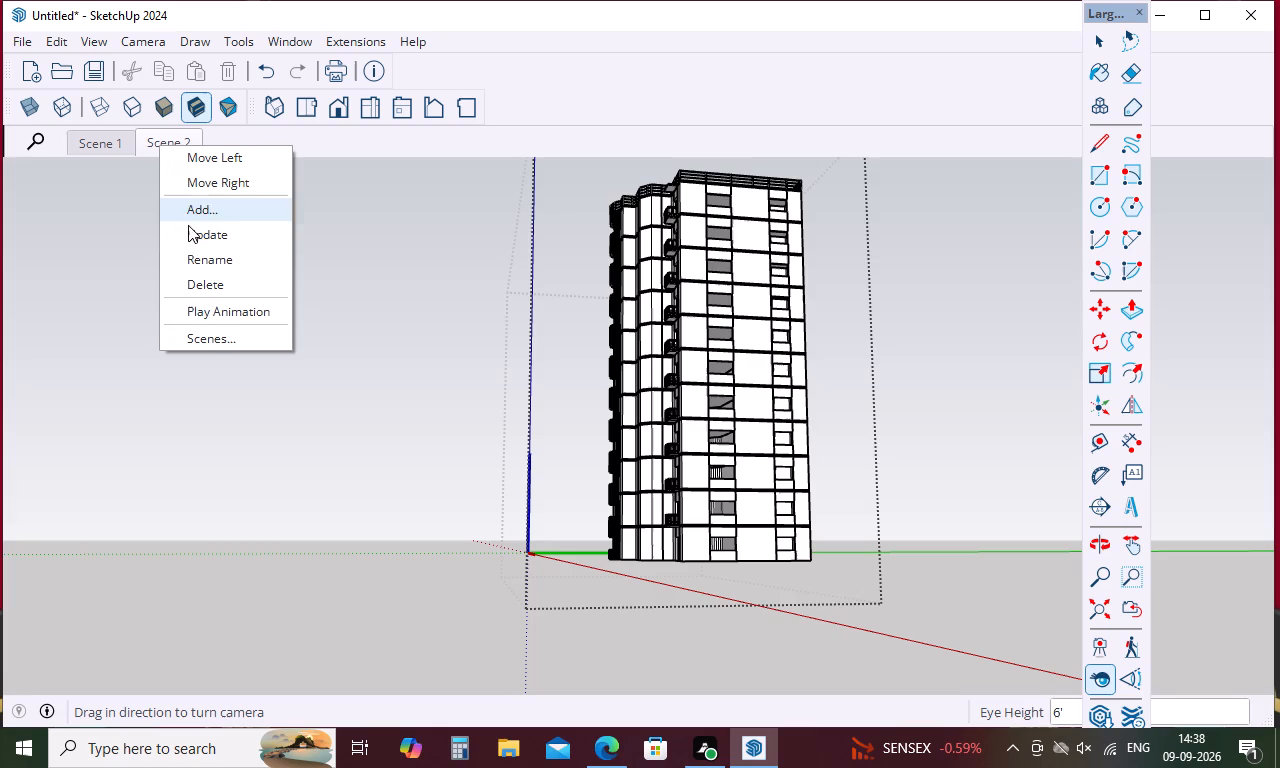
left_click(203, 213)
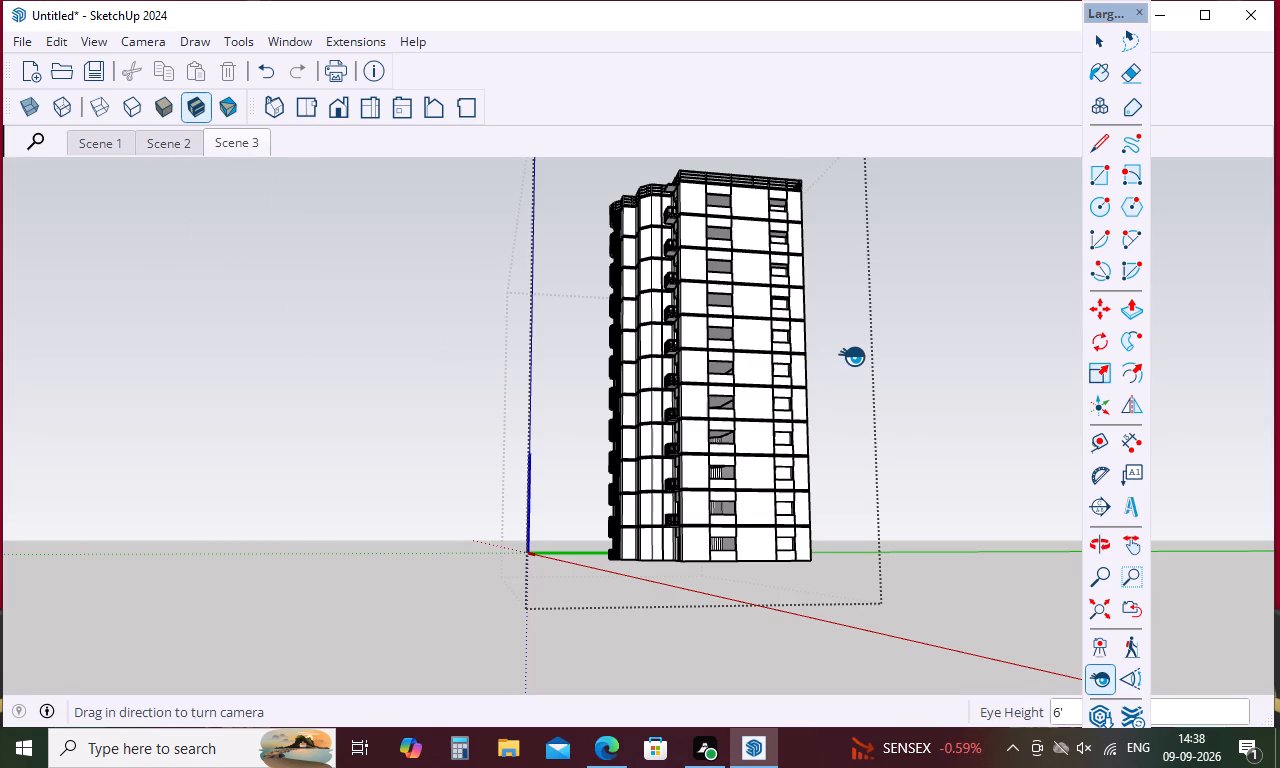
middle_click_drag(852, 356, 722, 395)
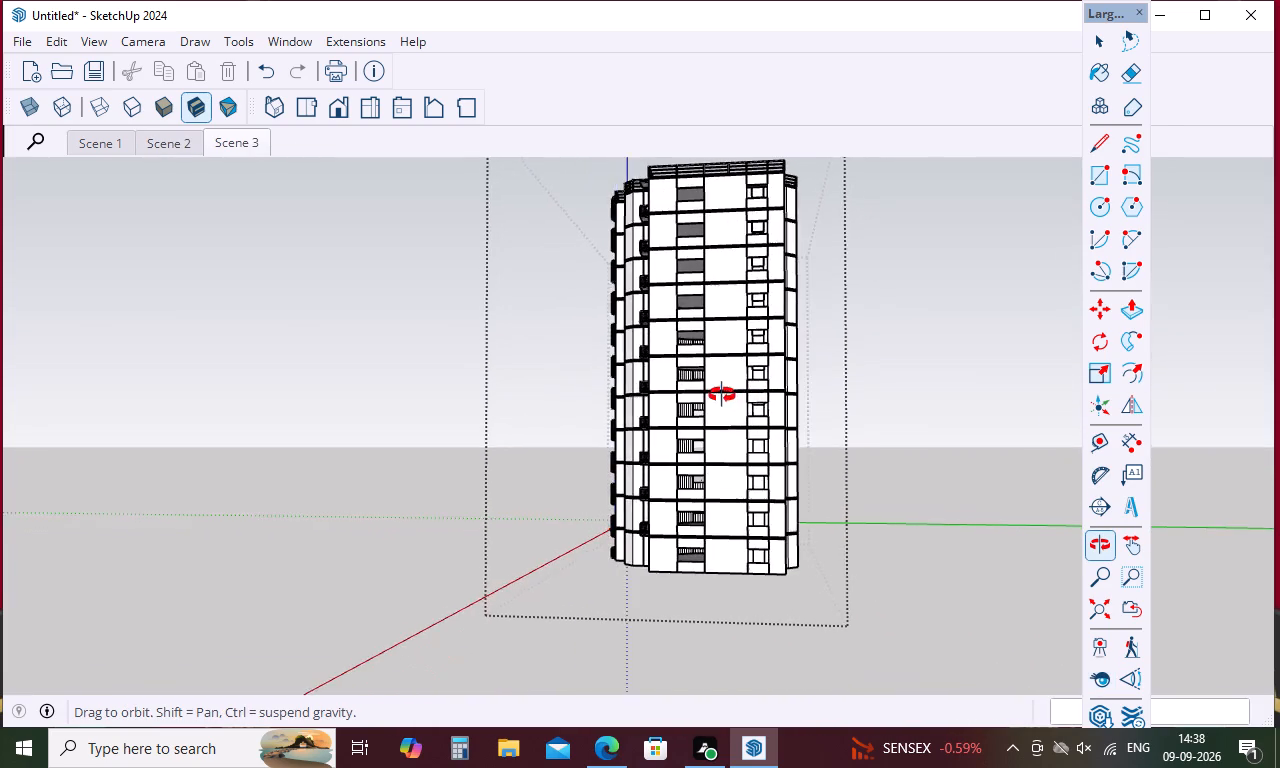
middle_click_drag(722, 395, 531, 364)
scroll(531, 364, "down", 3)
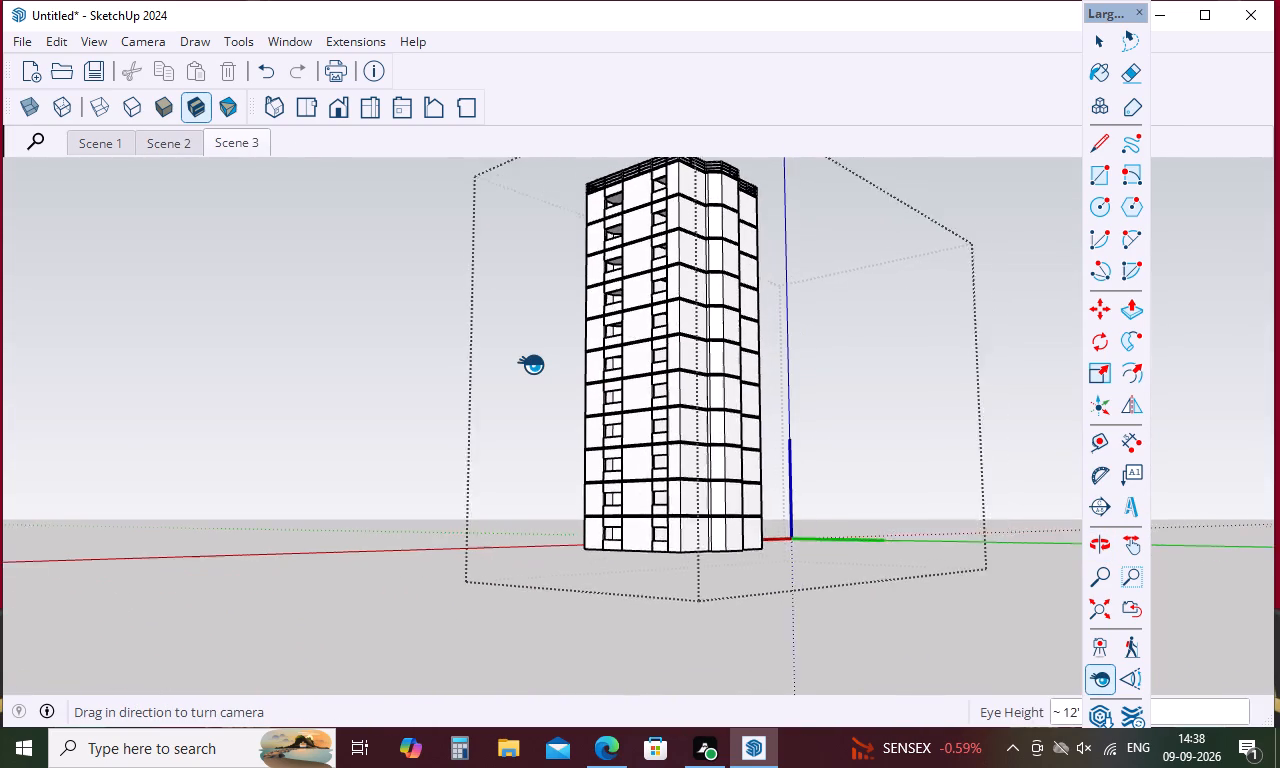
scroll(531, 364, "down", 1)
key("6")
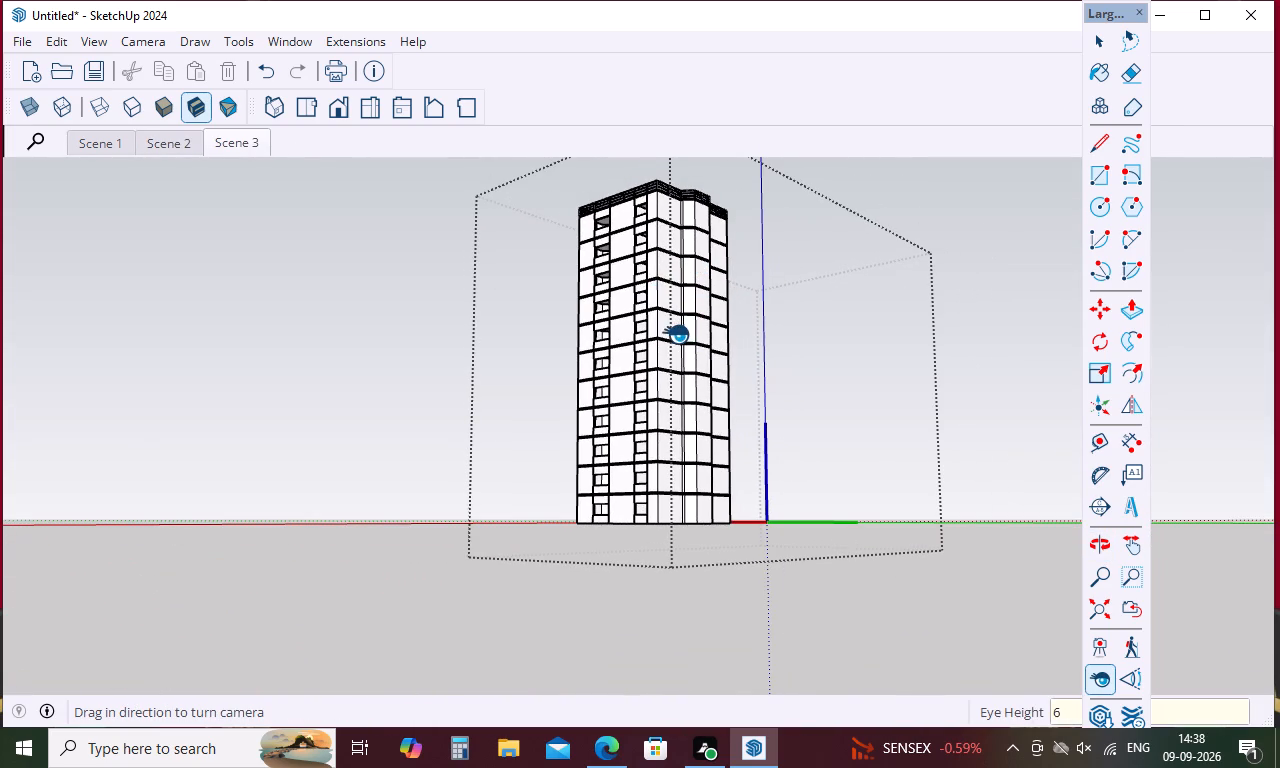
key("apostrophe")
key("Return")
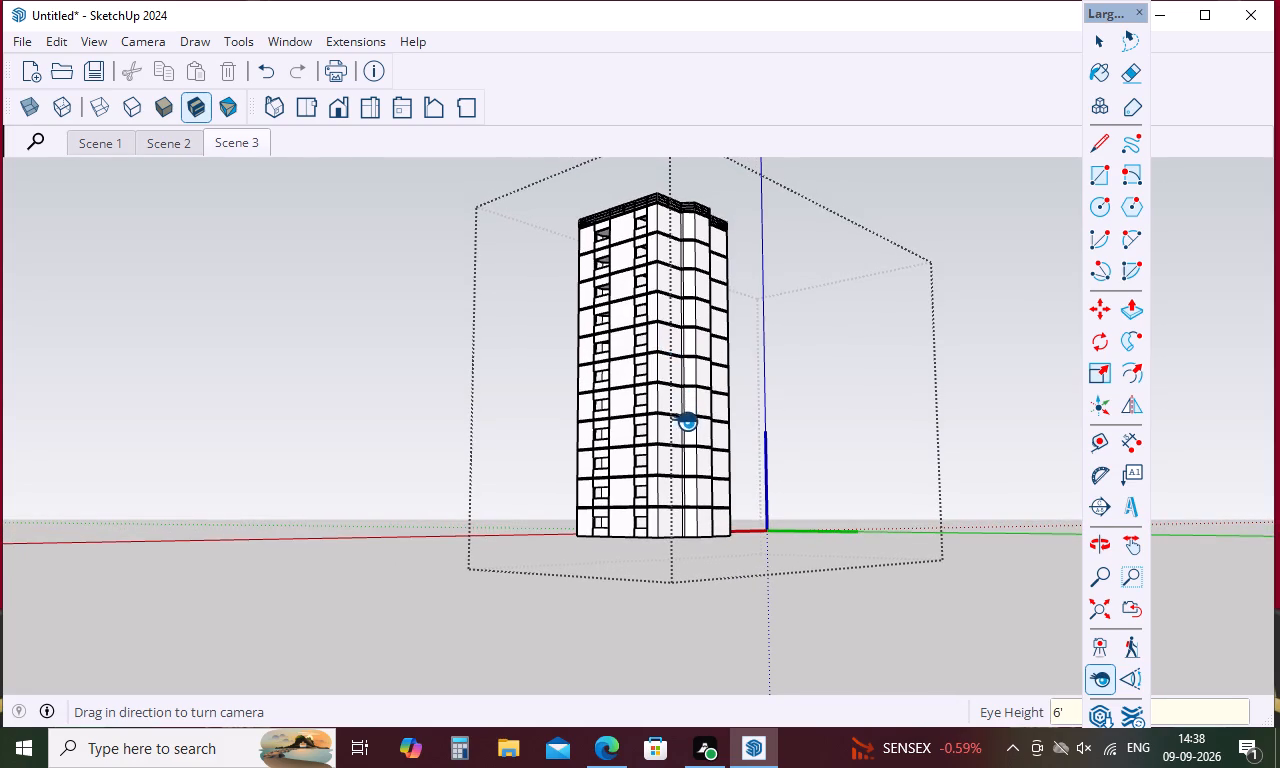
Update Scene 3 with the current corner view of the tower.
right_click(236, 148)
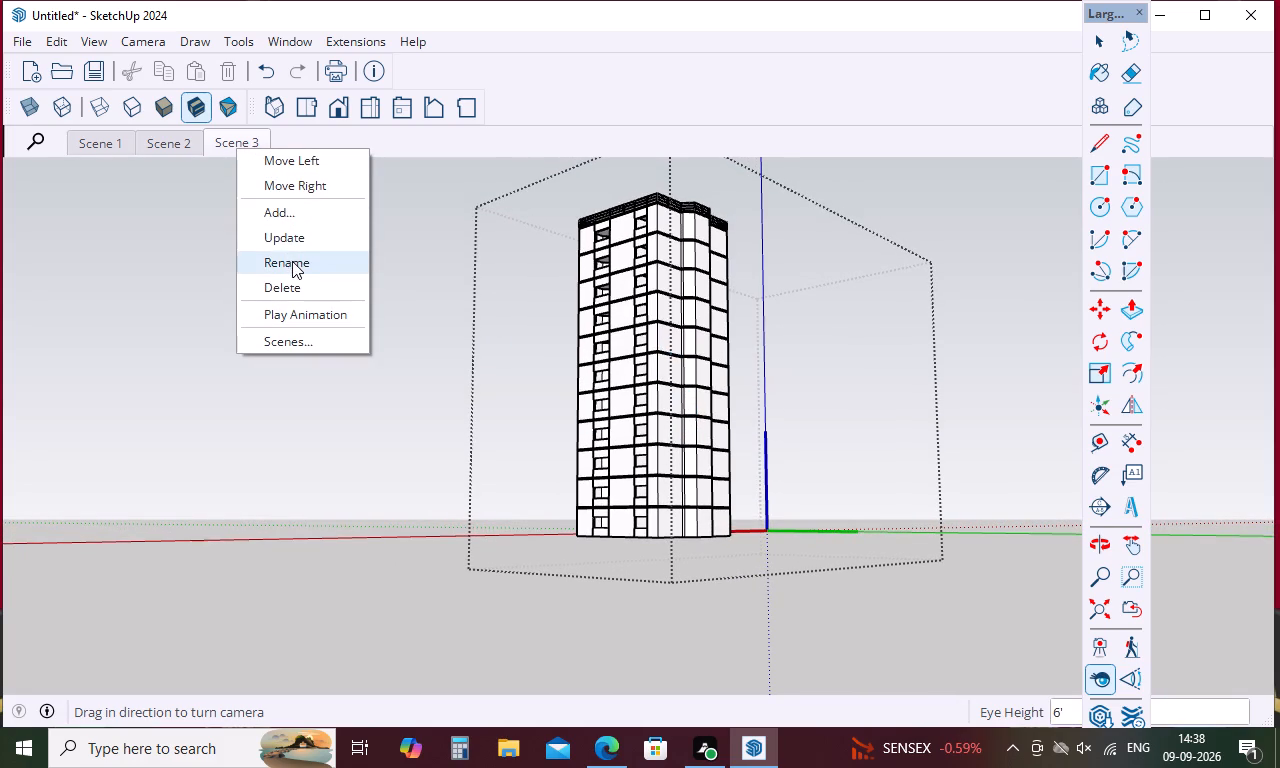
left_click(305, 237)
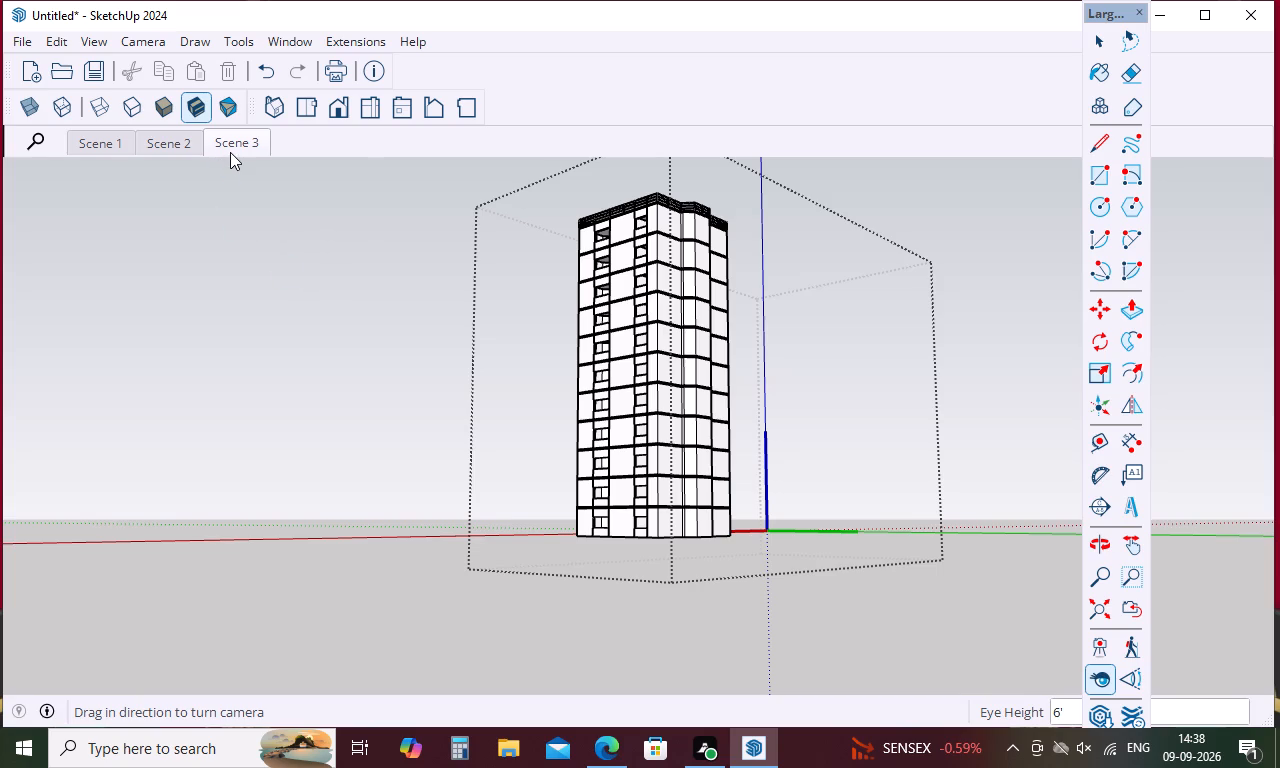
Add a fourth scene after Scene 3.
right_click(230, 152)
left_click(283, 209)
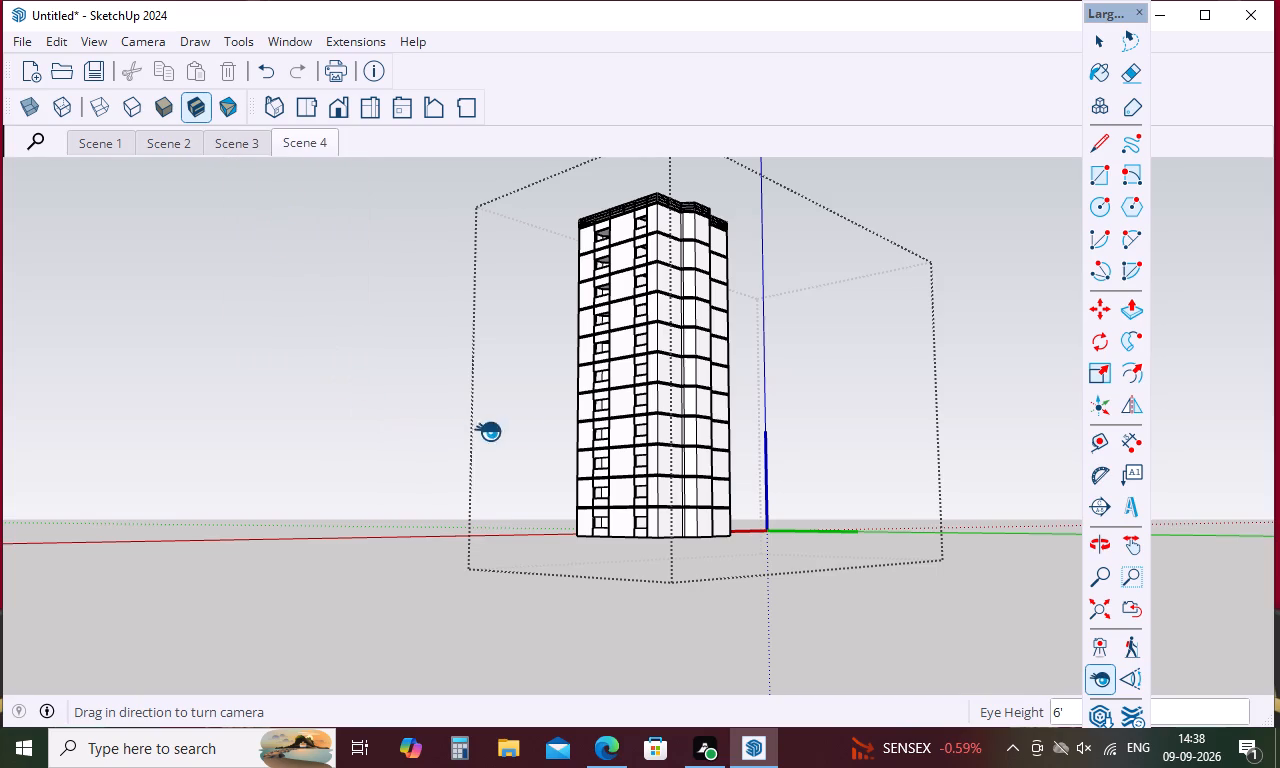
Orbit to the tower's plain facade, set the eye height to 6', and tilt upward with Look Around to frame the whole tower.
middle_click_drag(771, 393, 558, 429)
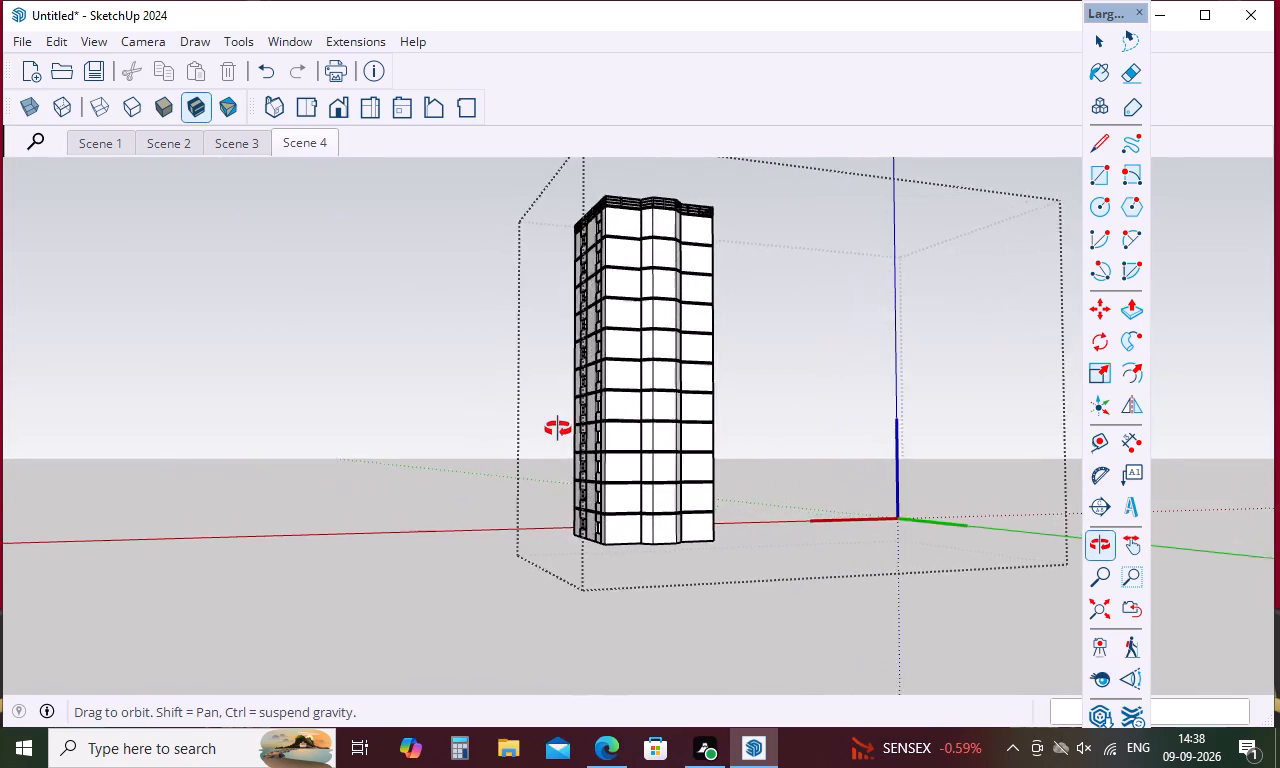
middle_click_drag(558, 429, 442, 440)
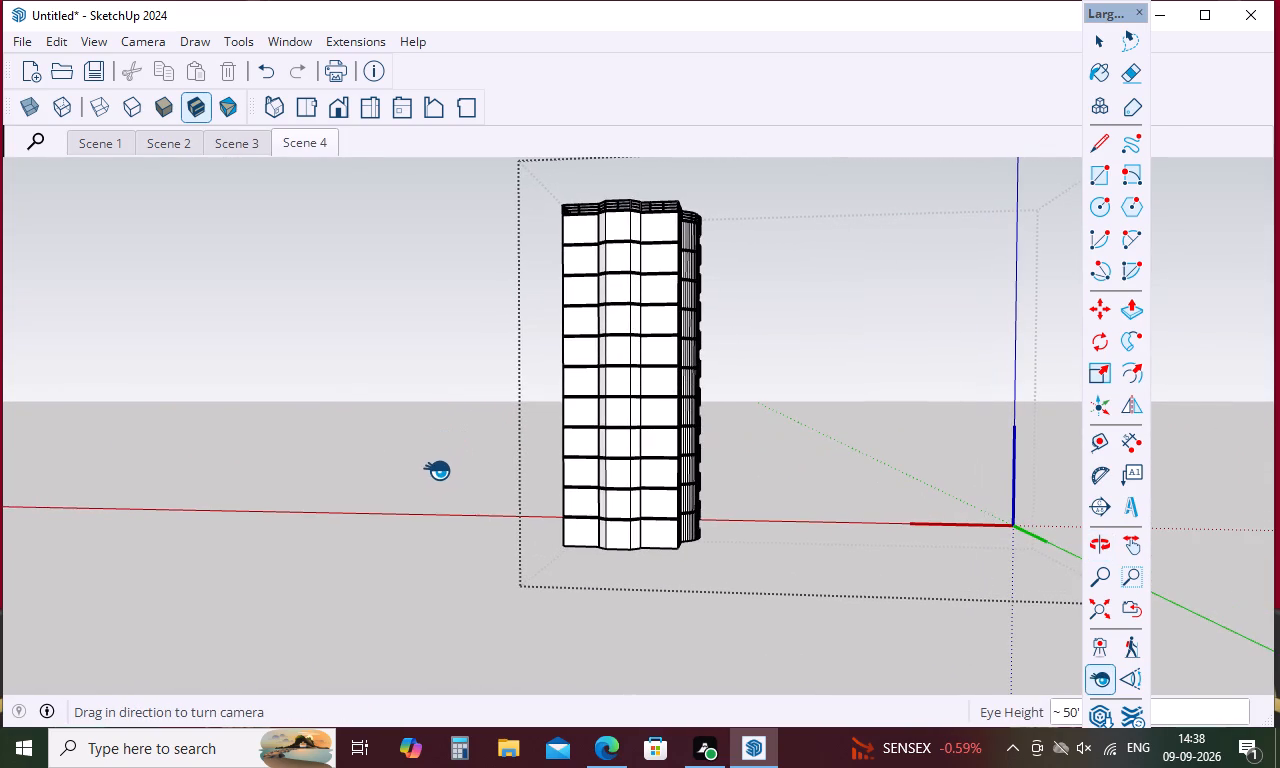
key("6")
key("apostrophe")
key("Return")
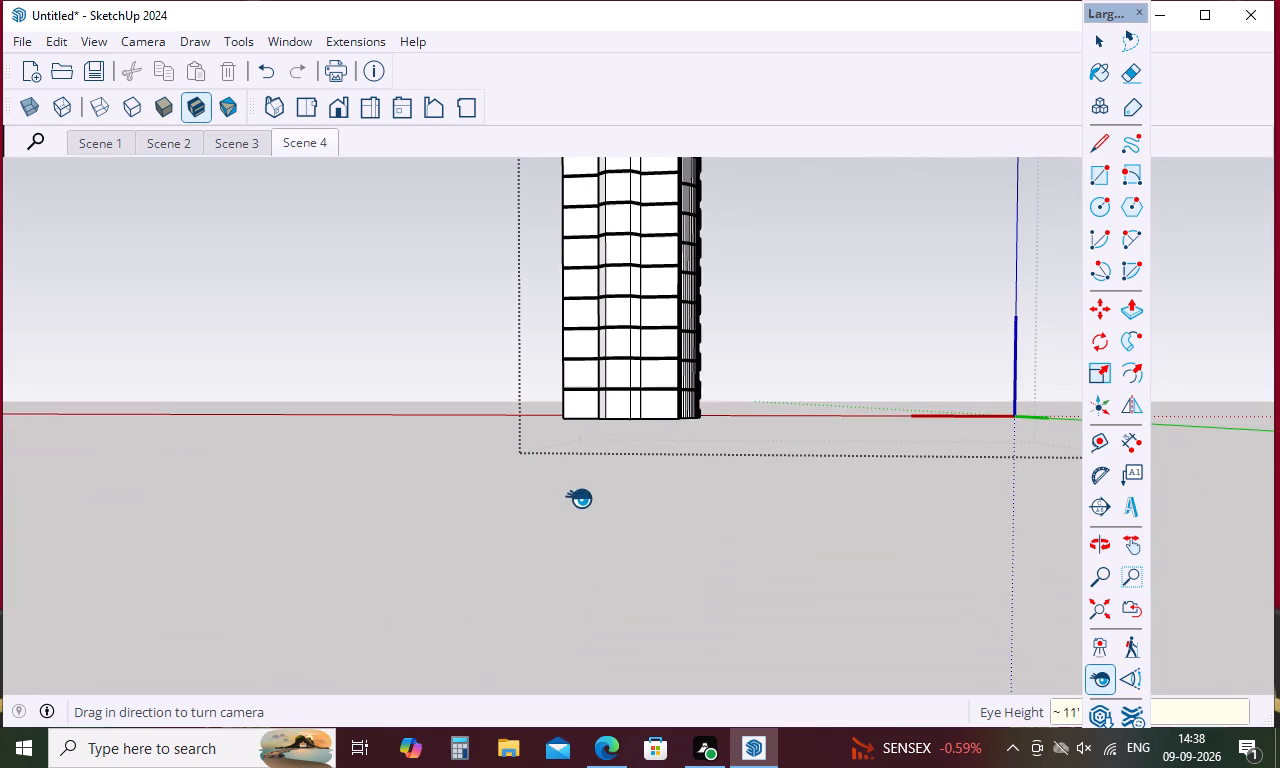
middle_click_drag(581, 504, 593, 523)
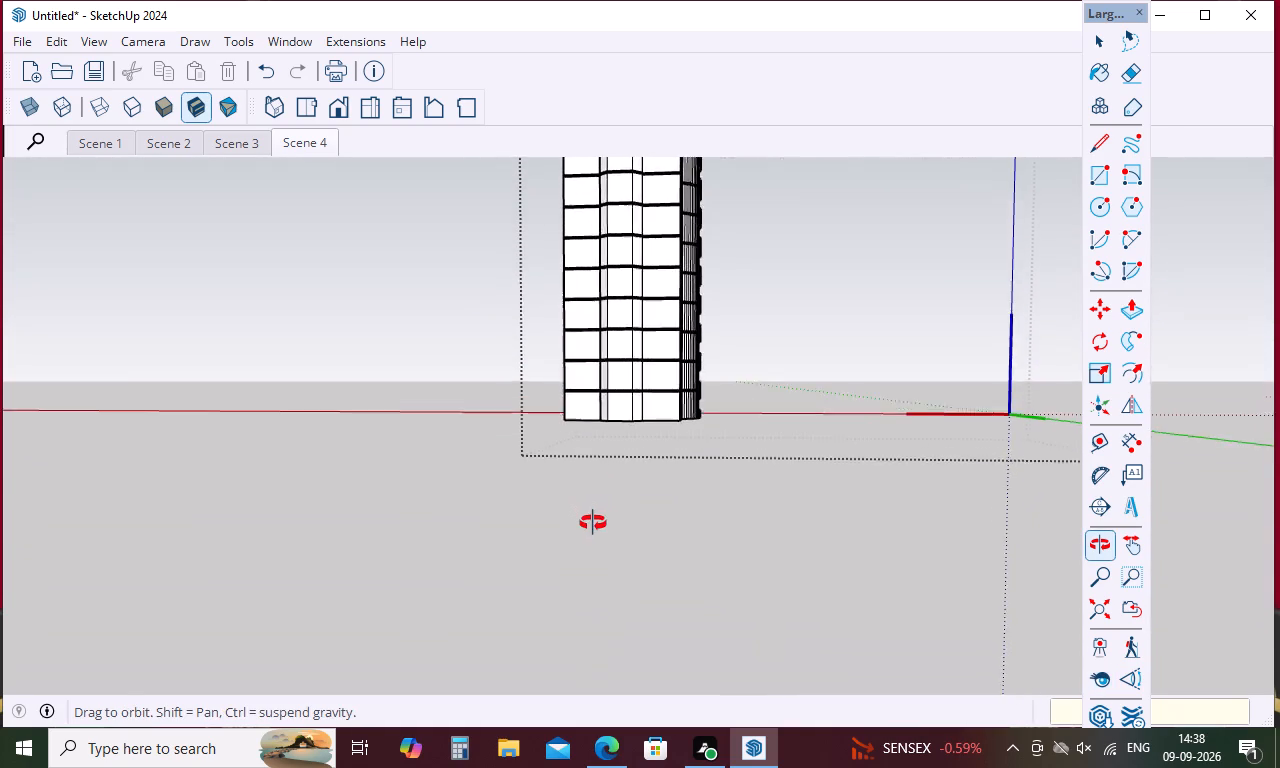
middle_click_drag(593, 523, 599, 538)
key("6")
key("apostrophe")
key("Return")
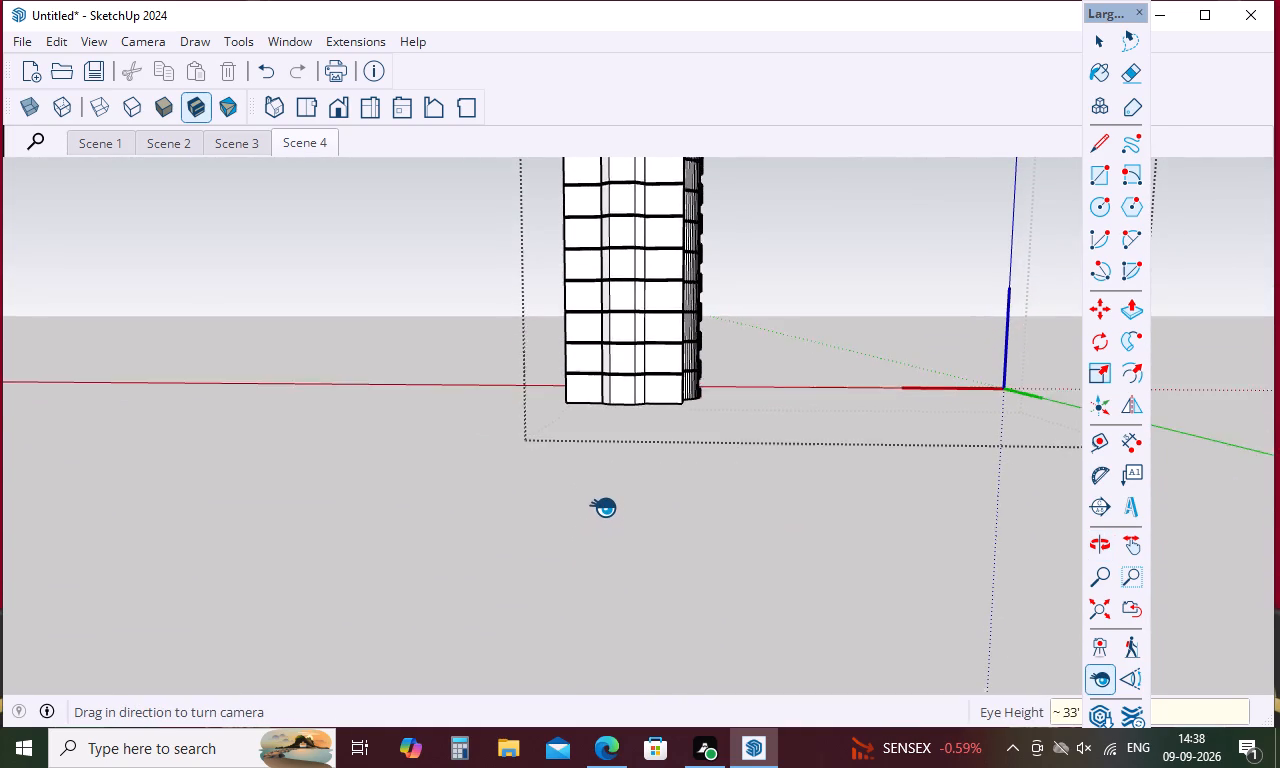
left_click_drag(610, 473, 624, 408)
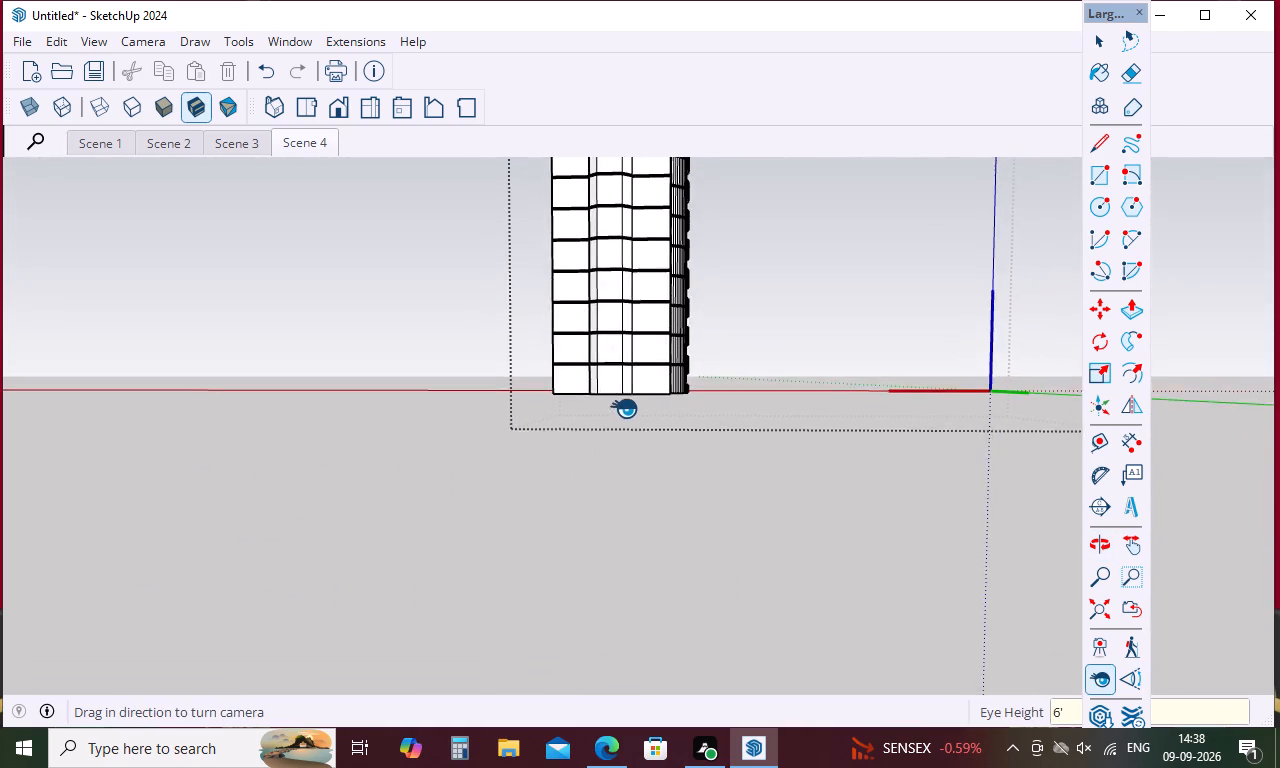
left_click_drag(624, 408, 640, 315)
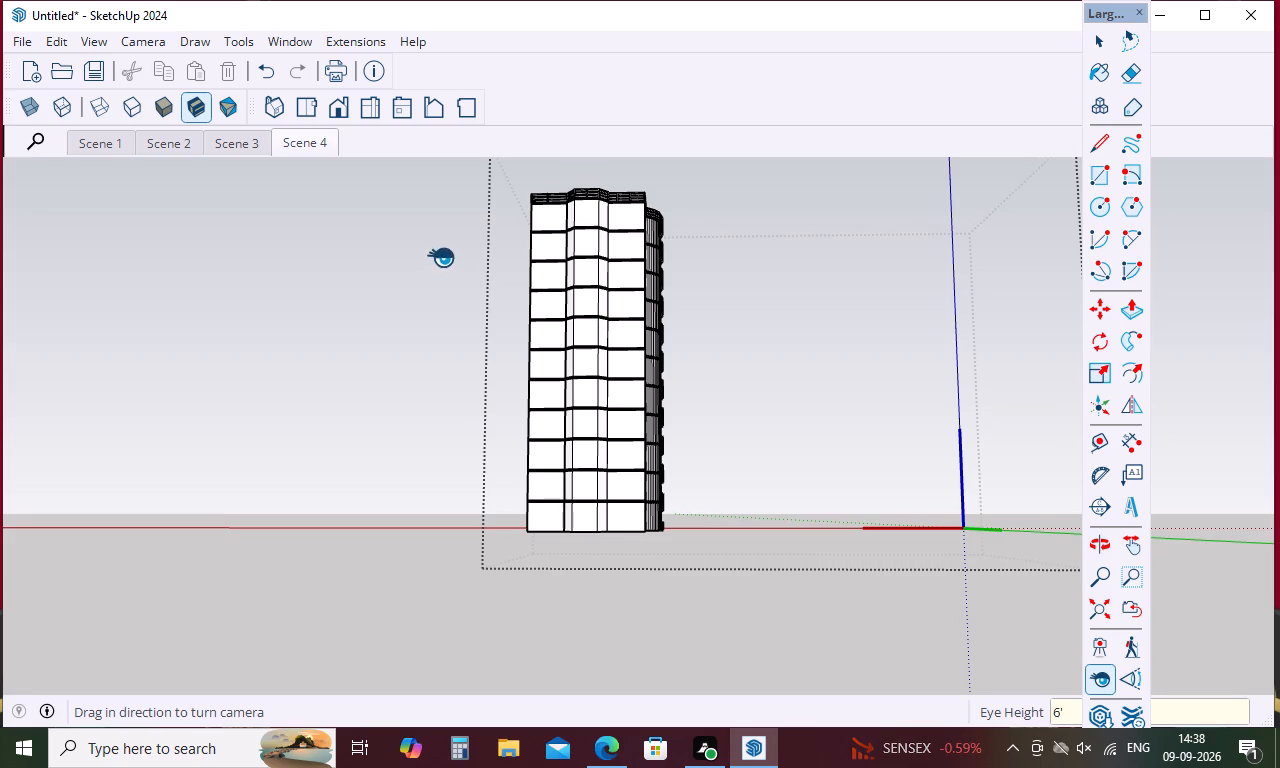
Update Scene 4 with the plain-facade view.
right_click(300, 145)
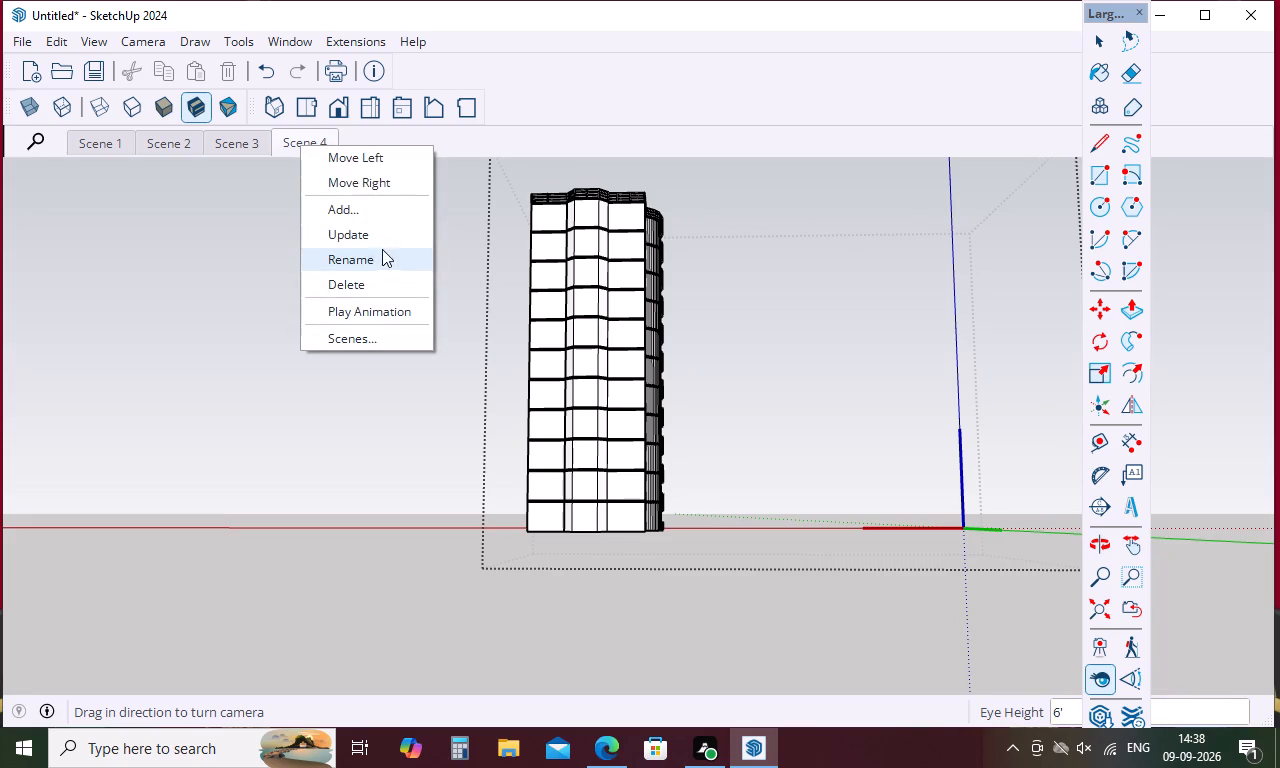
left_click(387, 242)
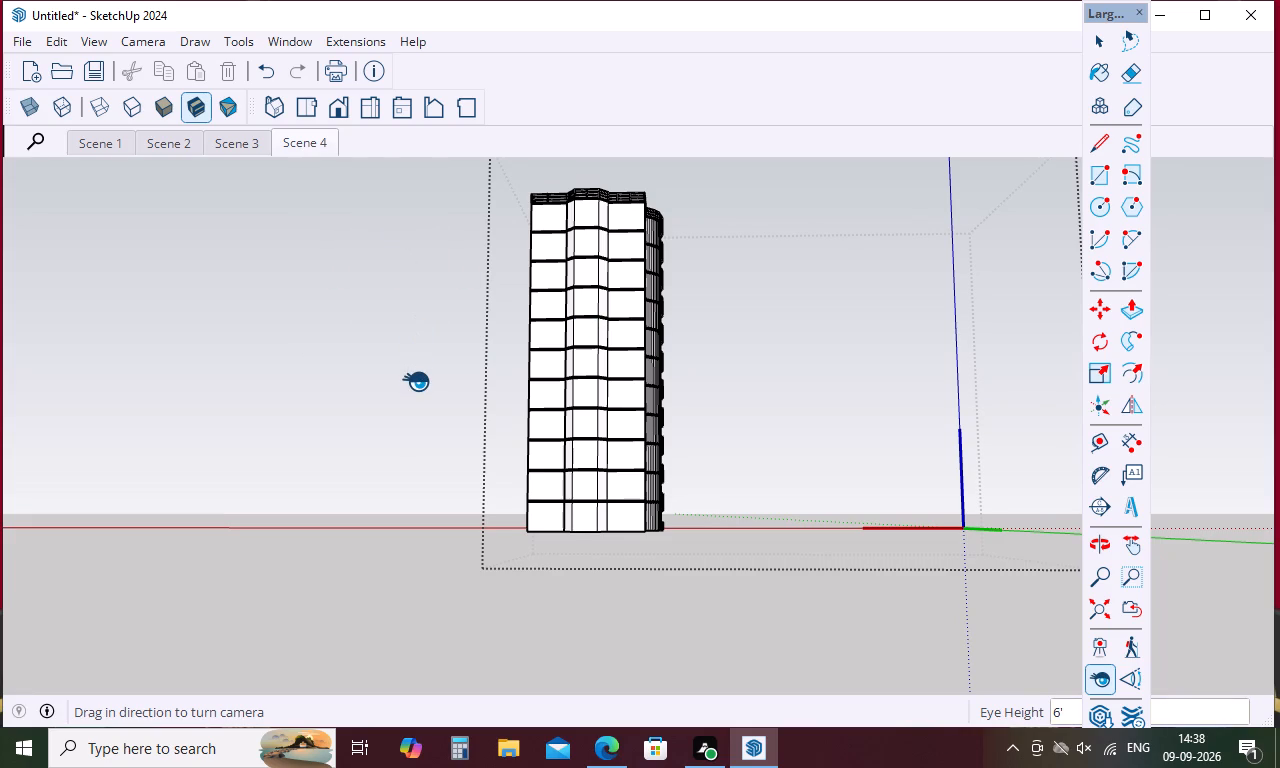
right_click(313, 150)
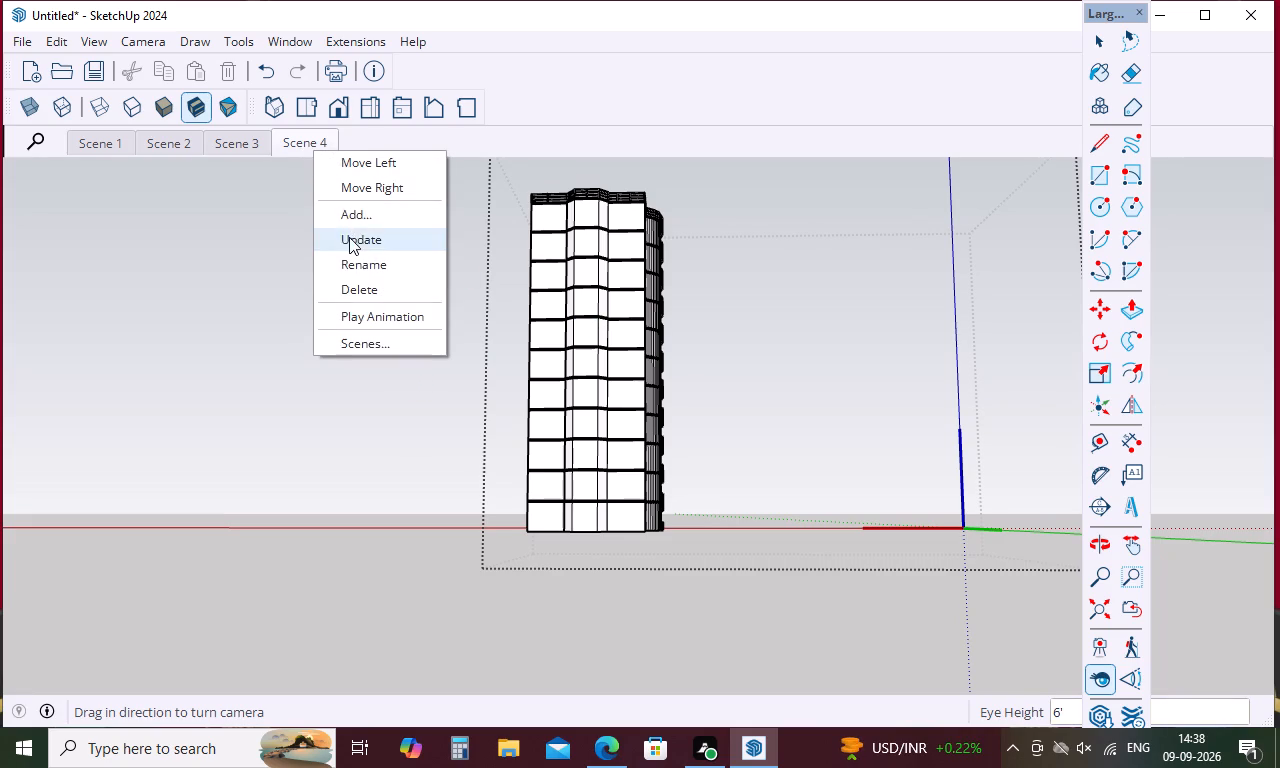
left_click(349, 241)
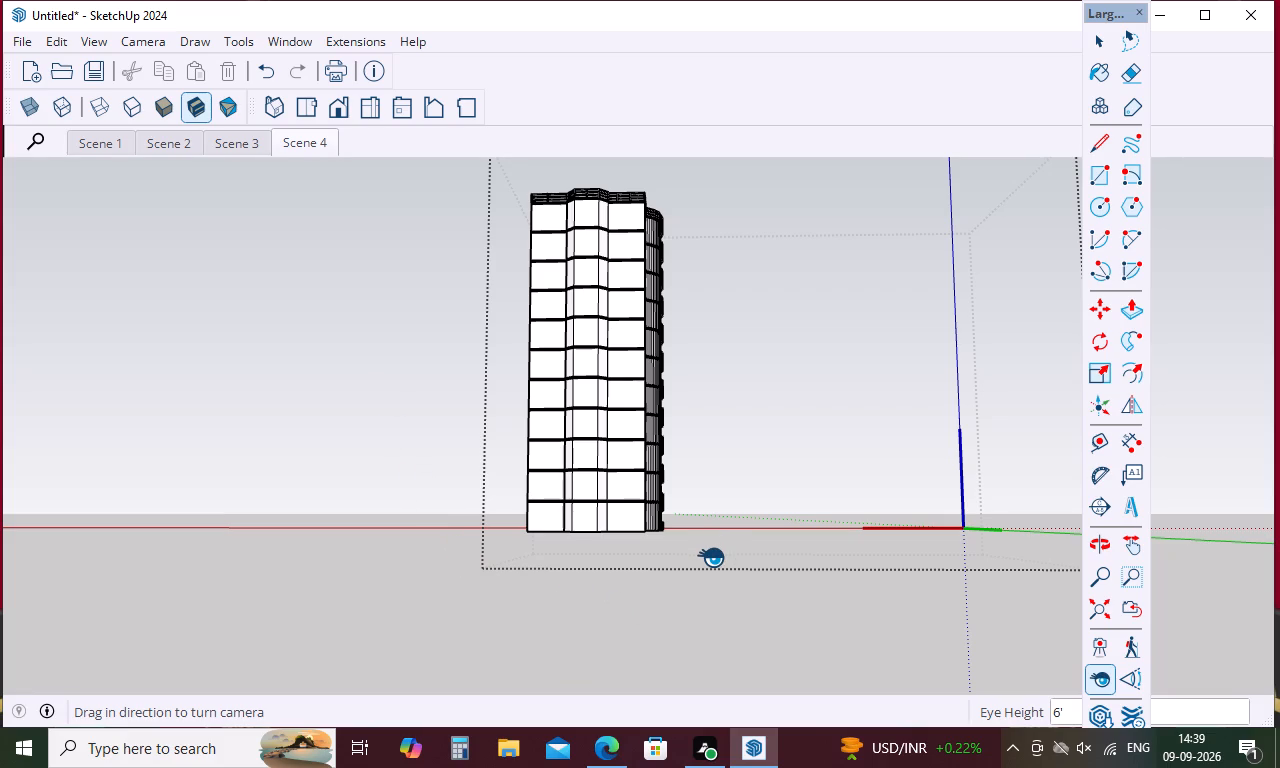
Orbit to the corner with the curved bay, set the eye height to 6', and tilt upward with Look Around to show the whole tower.
middle_click_drag(746, 509, 706, 518)
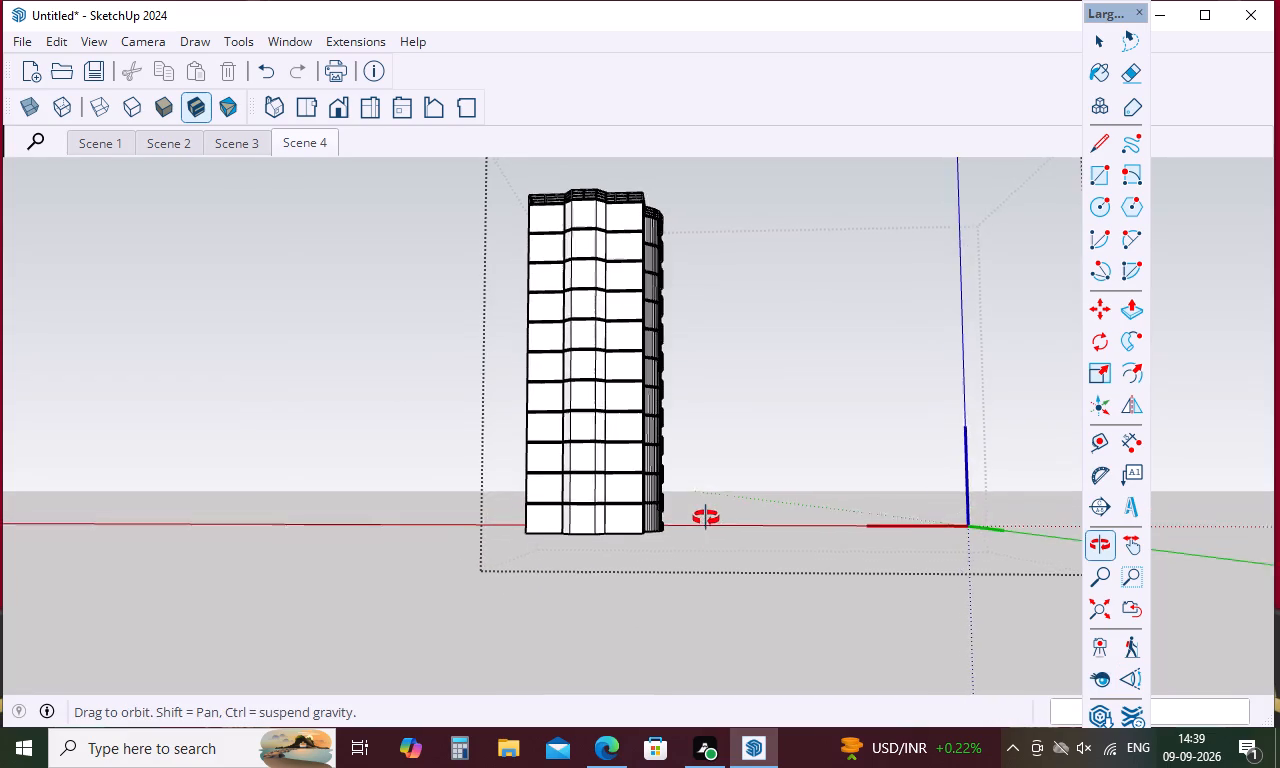
middle_click_drag(706, 518, 395, 596)
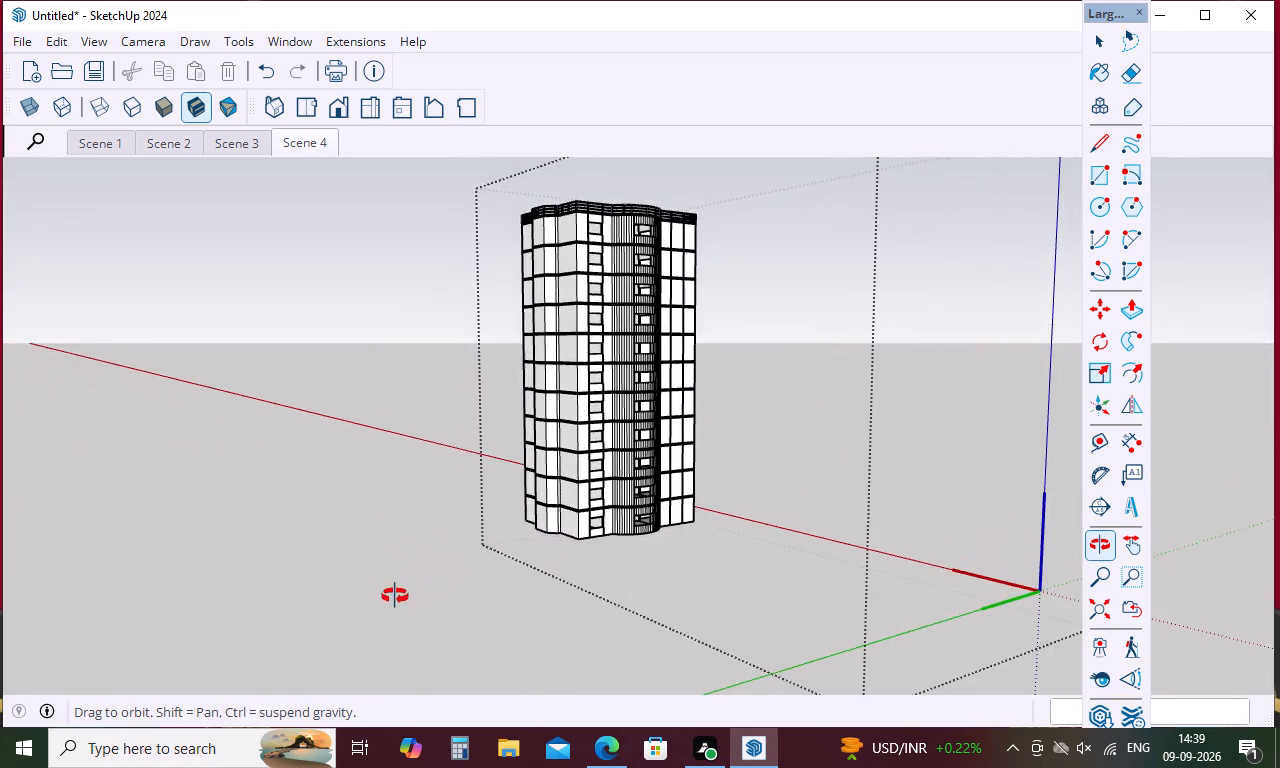
middle_click_drag(395, 596, 376, 604)
scroll(627, 197, "up", 2)
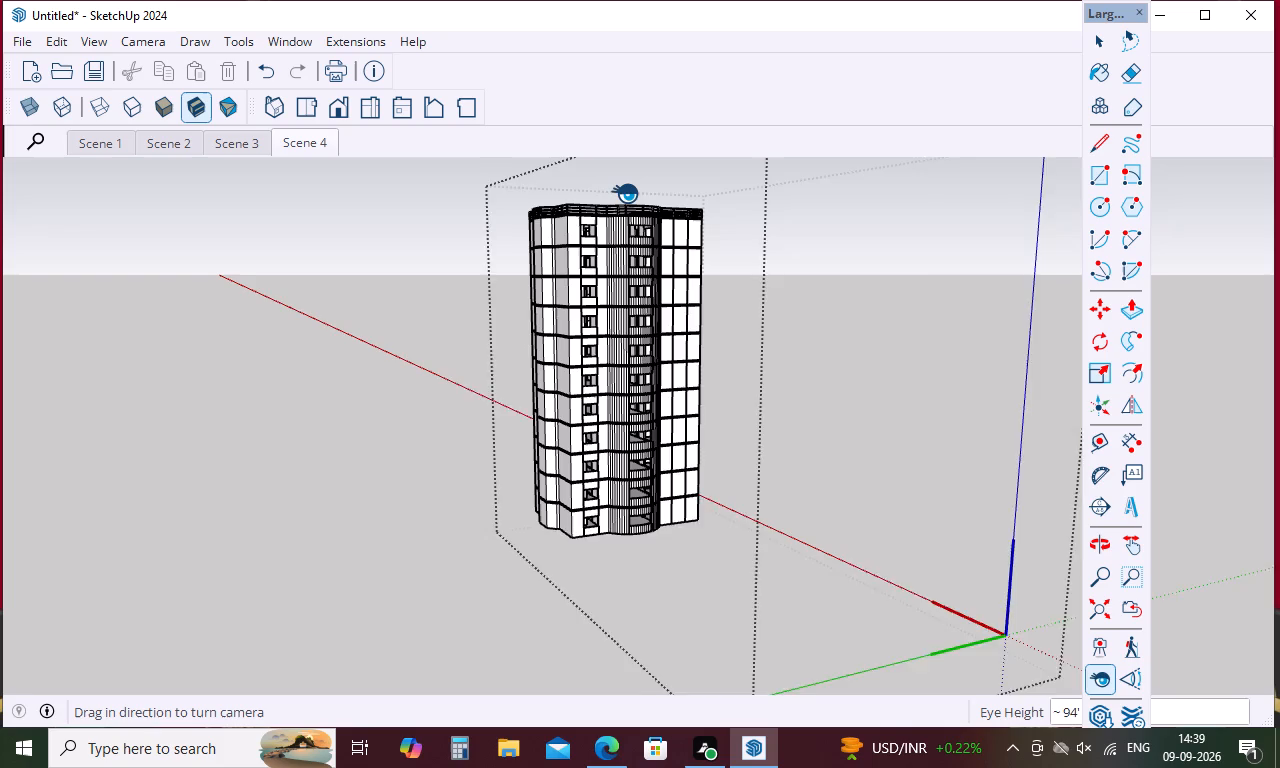
scroll(625, 193, "up", 1)
middle_click_drag(597, 334, 639, 335)
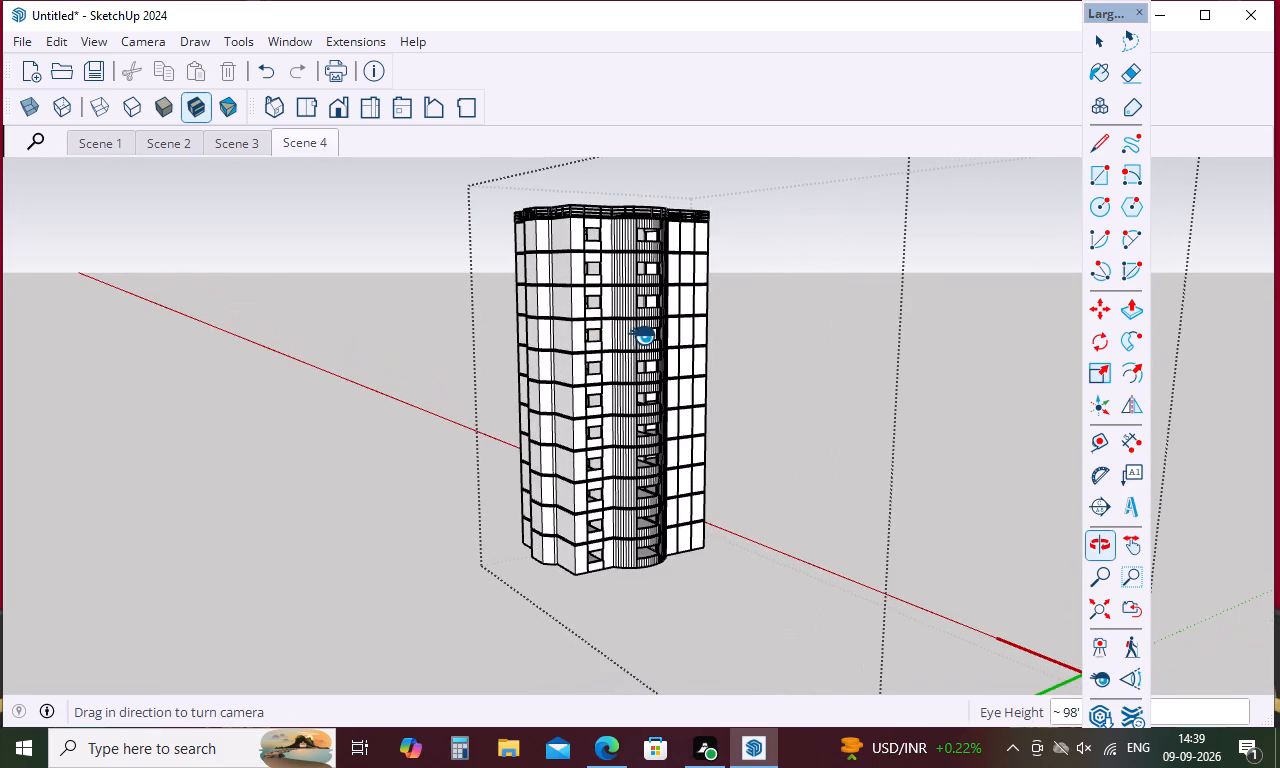
key("6")
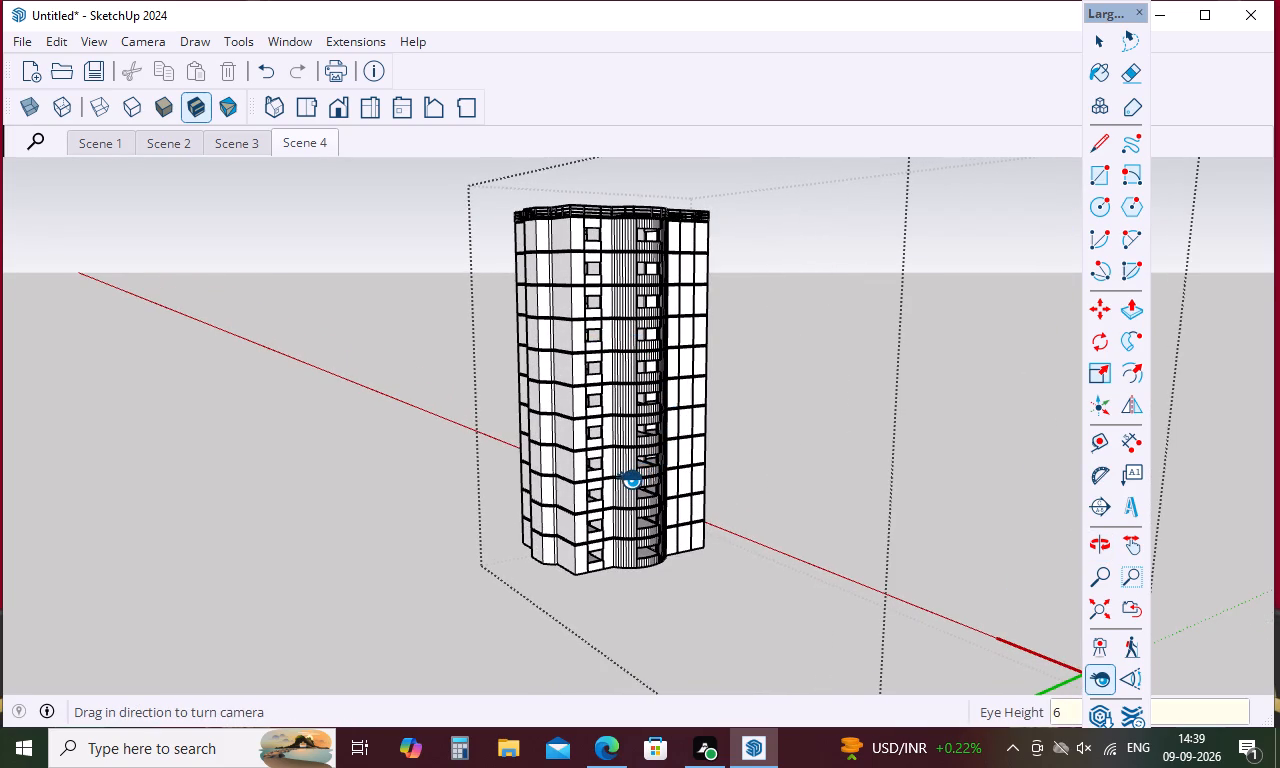
key("apostrophe")
key("Return")
left_click_drag(587, 480, 603, 301)
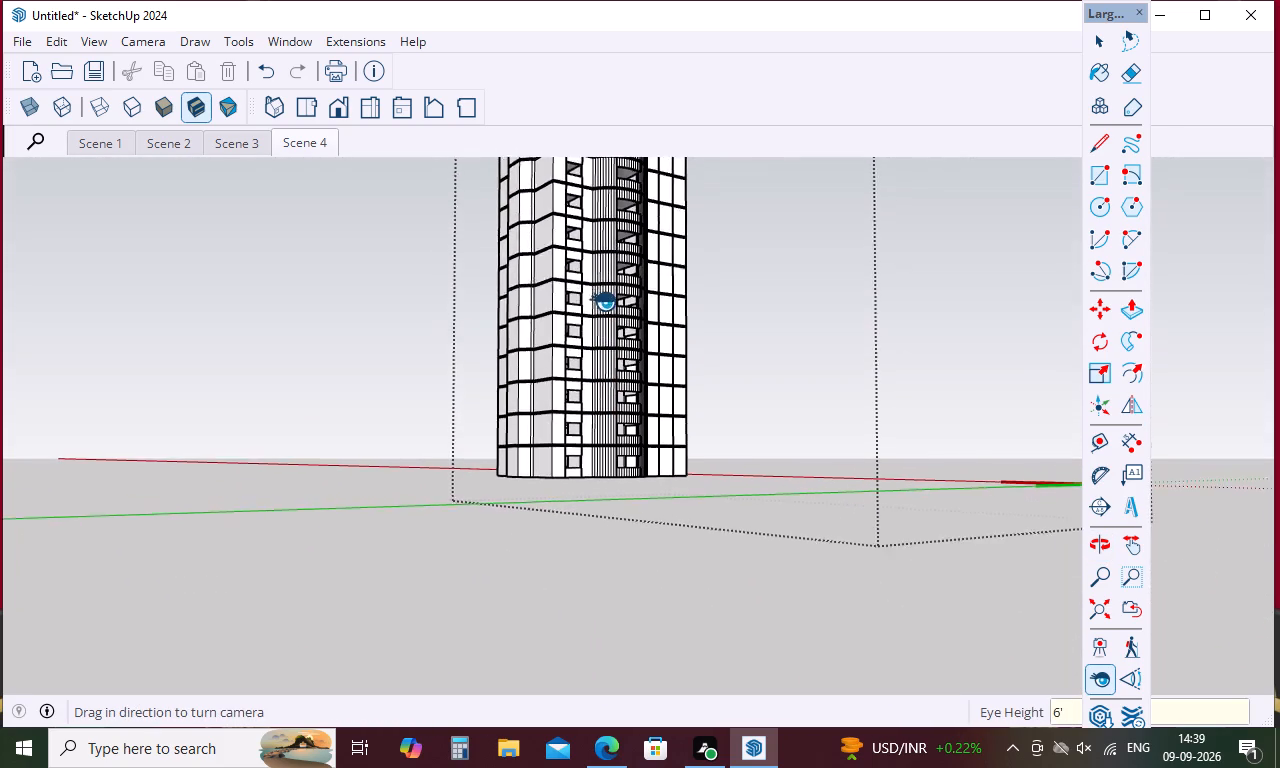
left_click_drag(603, 301, 600, 282)
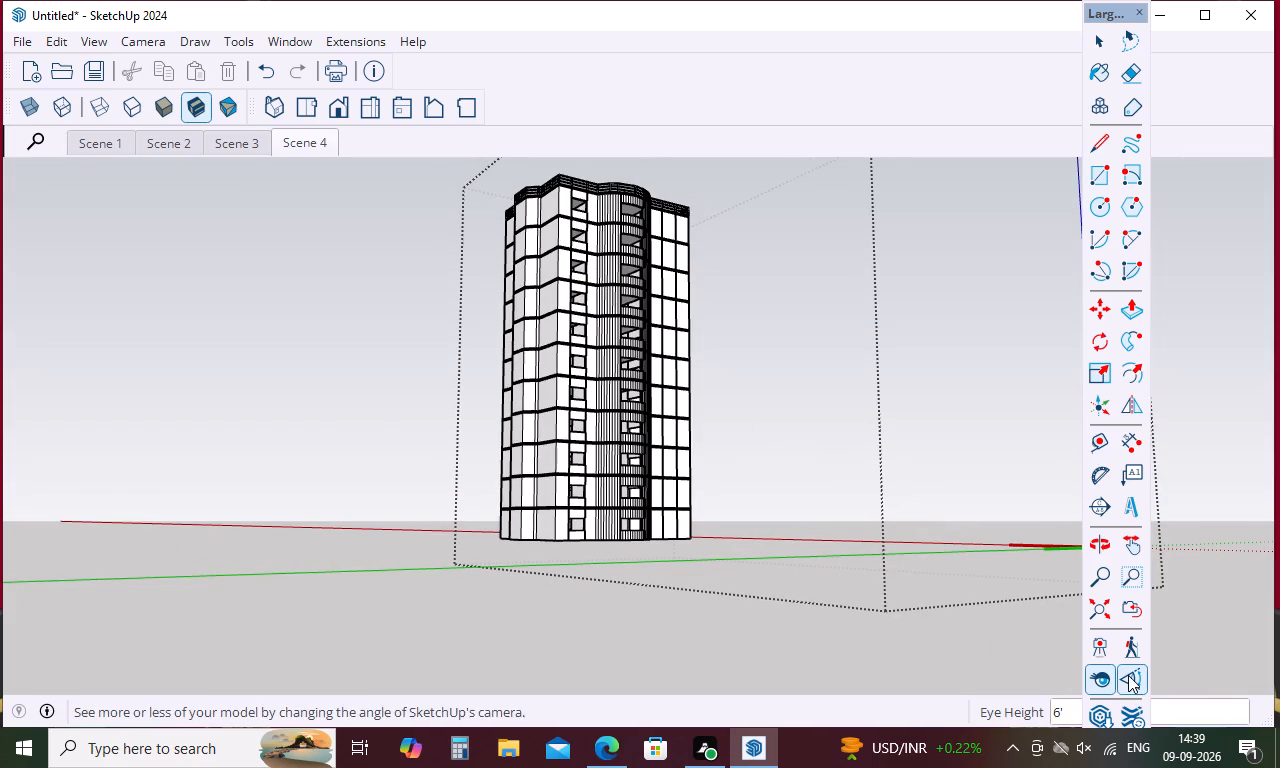
Move closer until the tower nearly fills the view height, and update Scene 4 with this curved-bay corner view.
left_click(1128, 675)
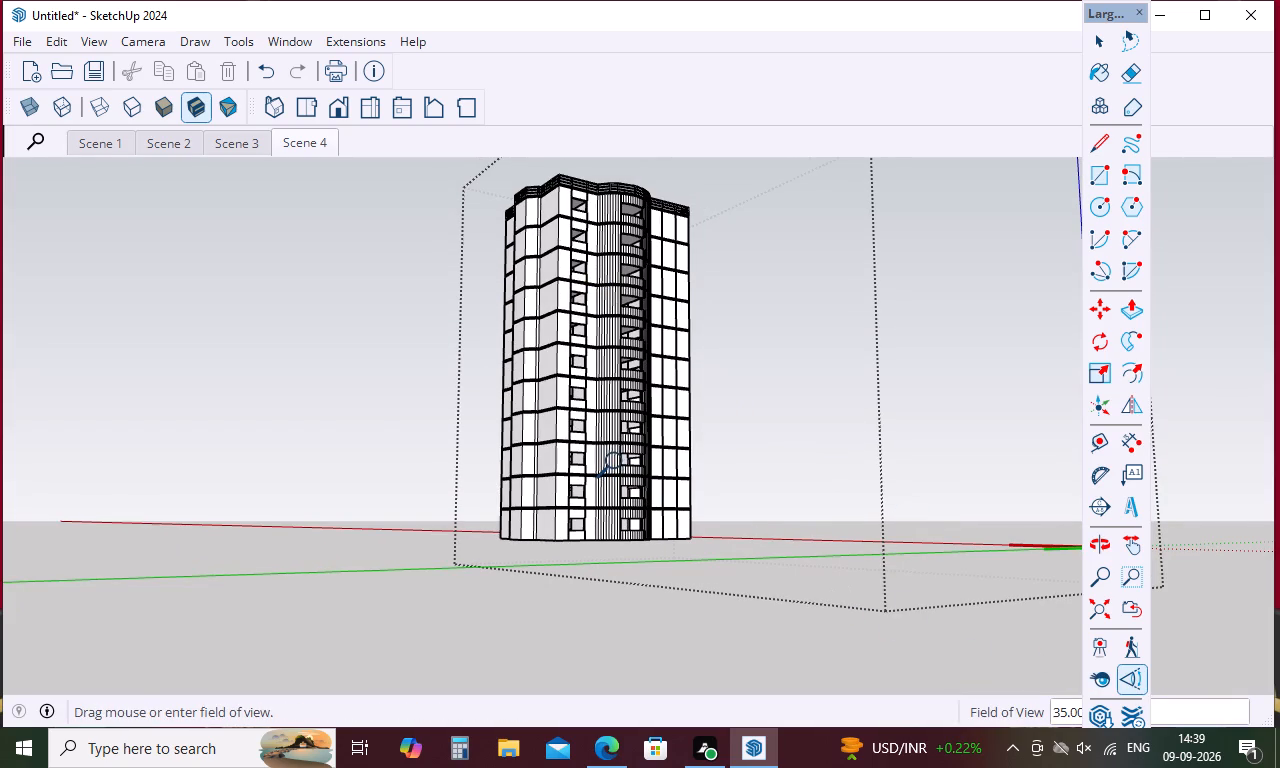
scroll(616, 462, "up", 1)
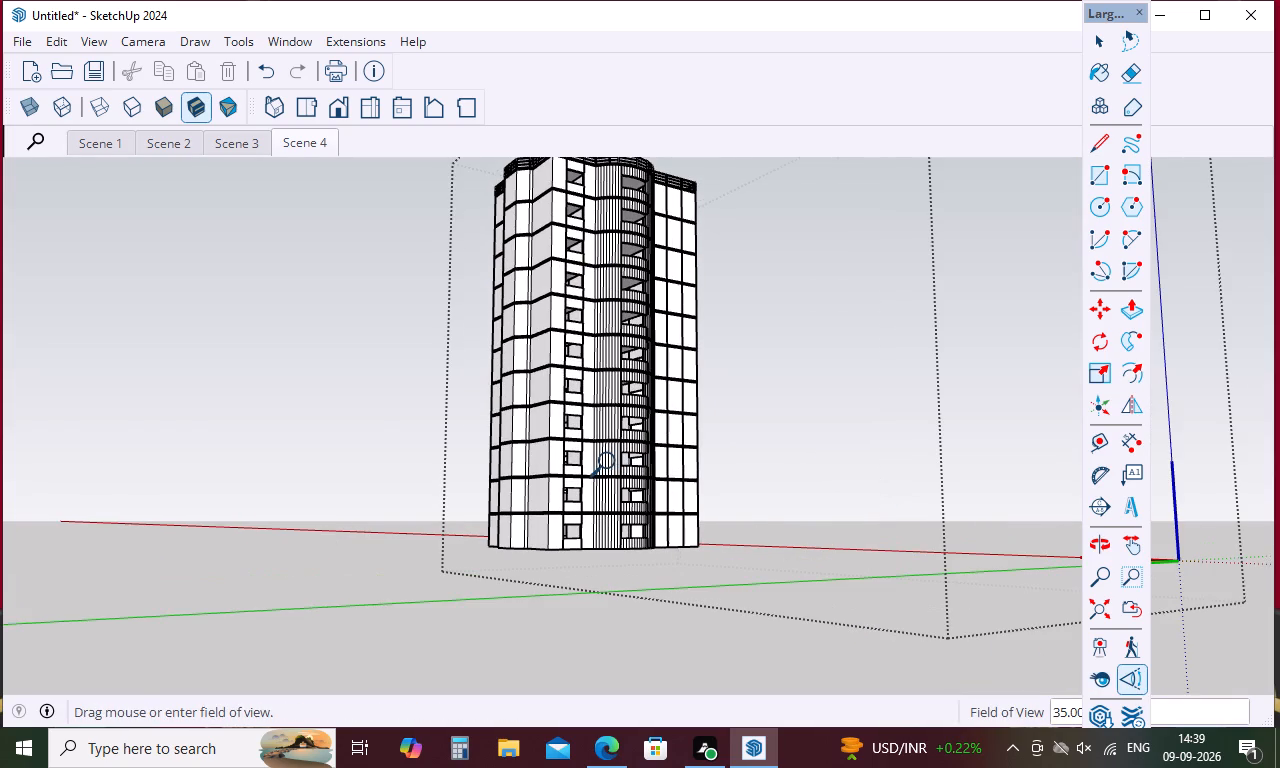
scroll(612, 462, "down", 1)
scroll(612, 462, "up", 2)
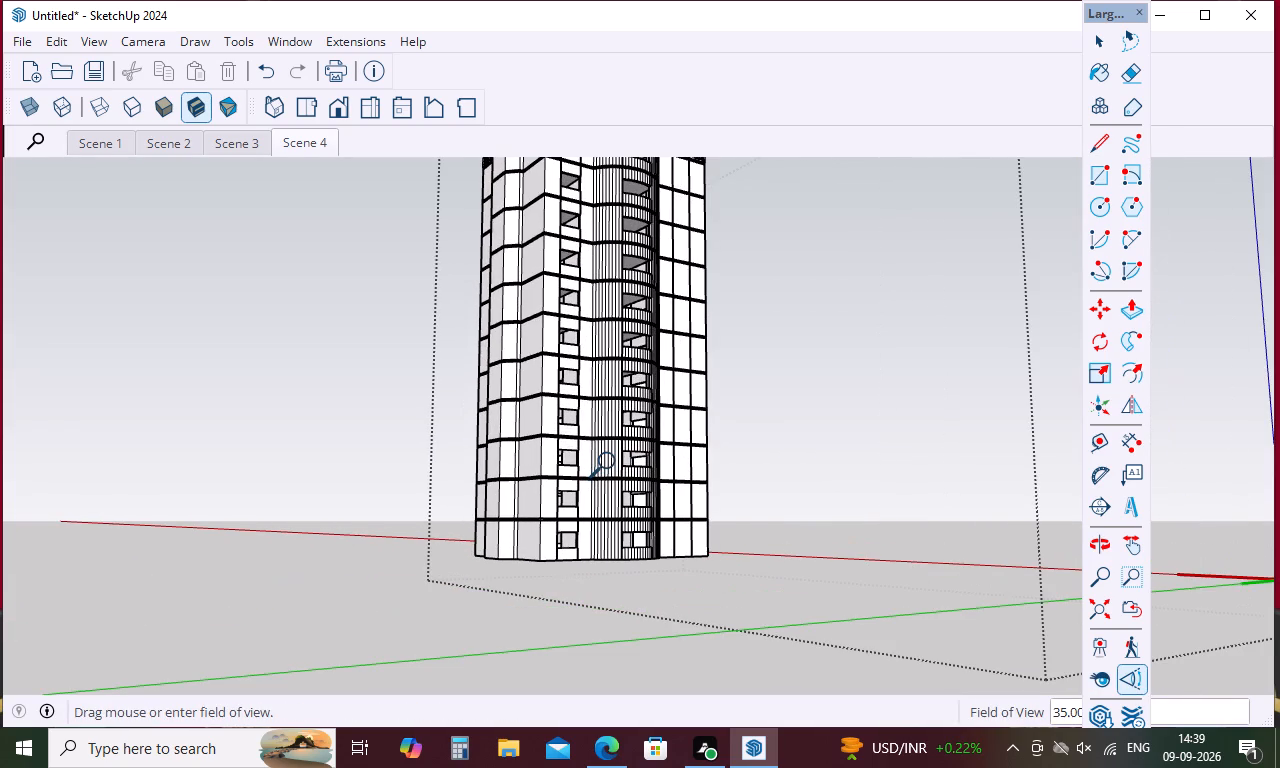
scroll(612, 462, "down", 2)
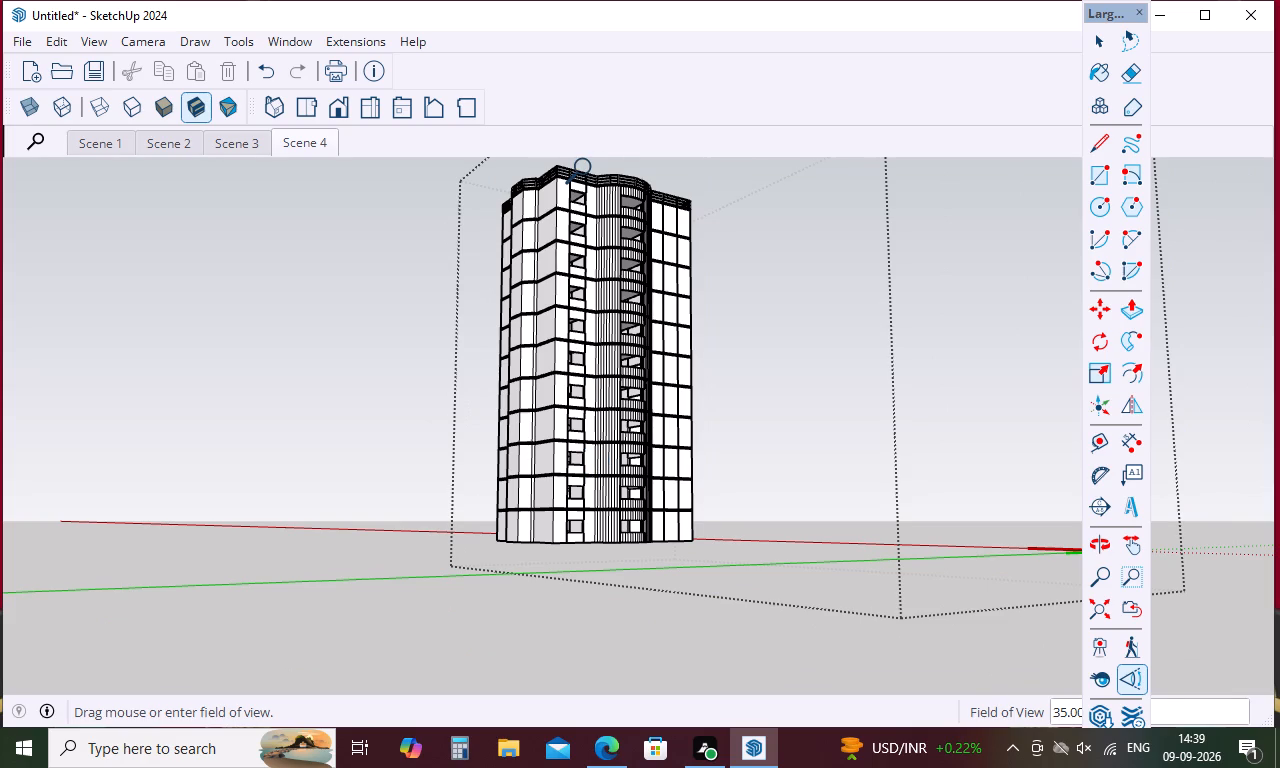
scroll(588, 168, "up", 3)
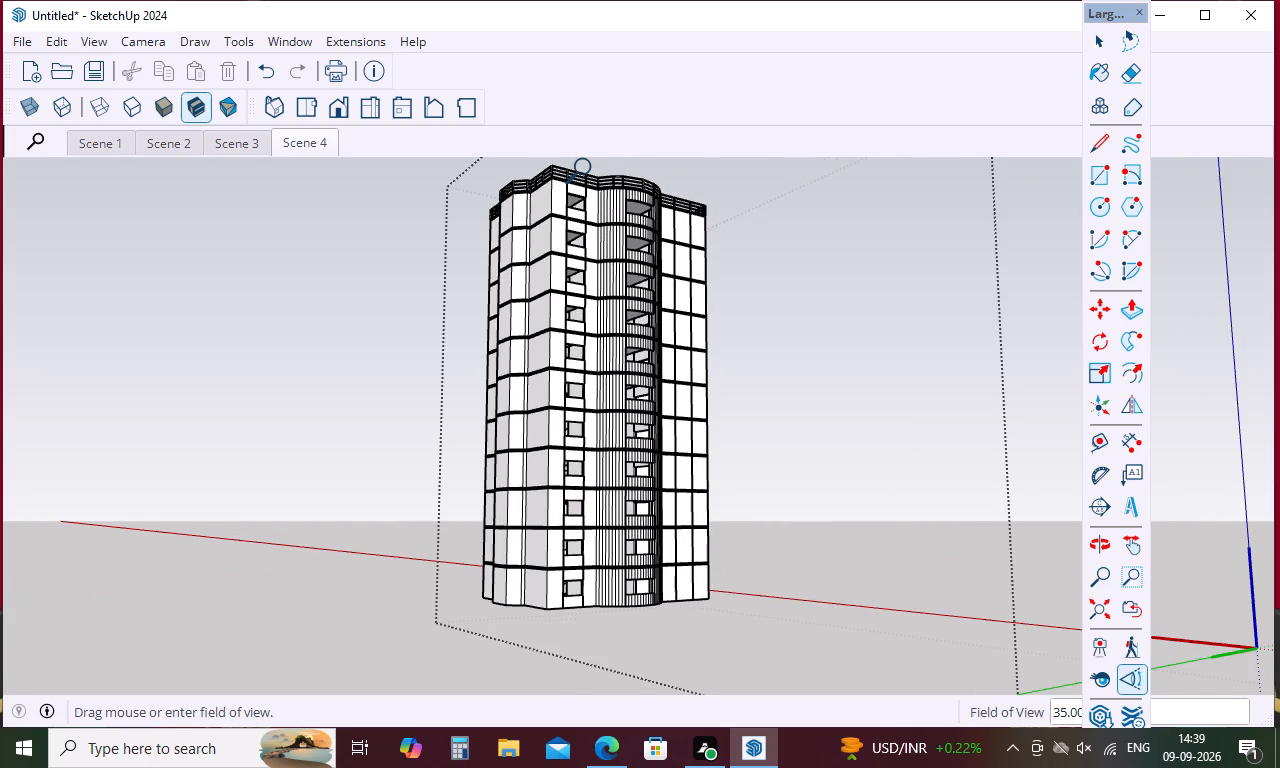
scroll(588, 168, "up", 3)
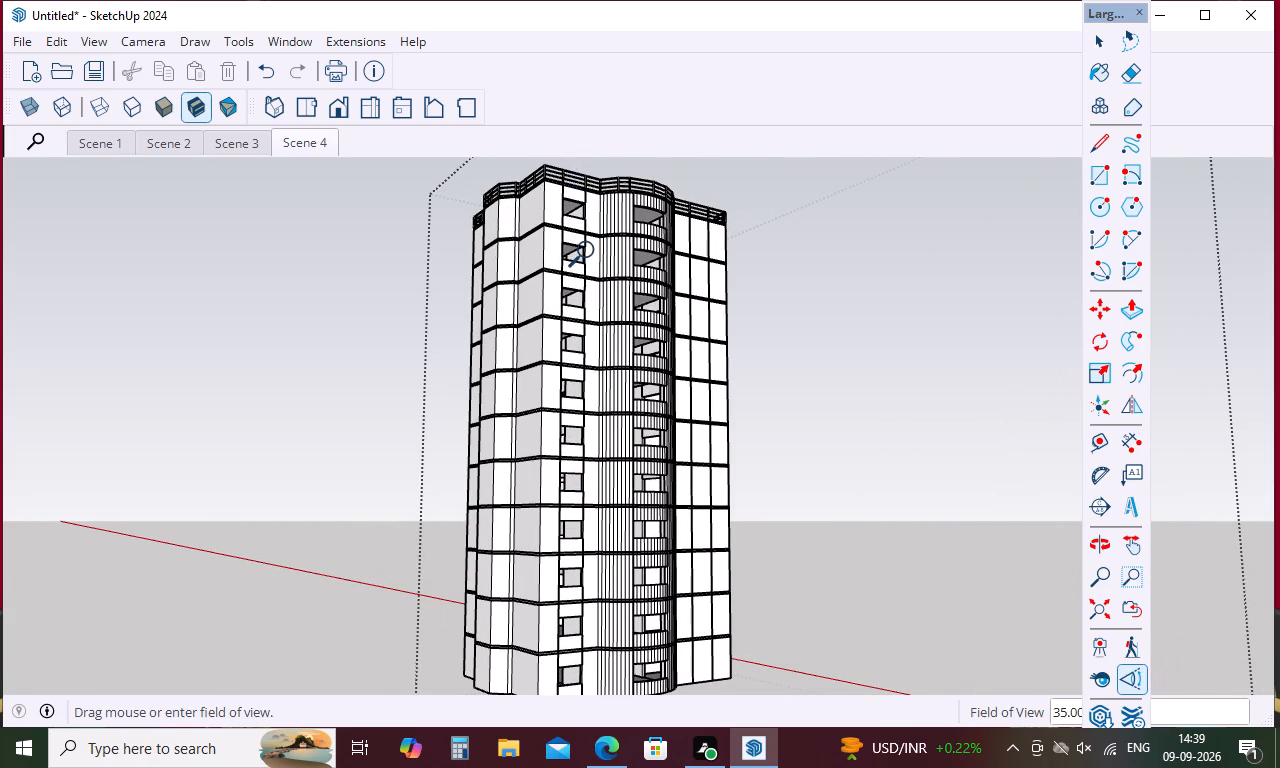
scroll(591, 251, "down", 1)
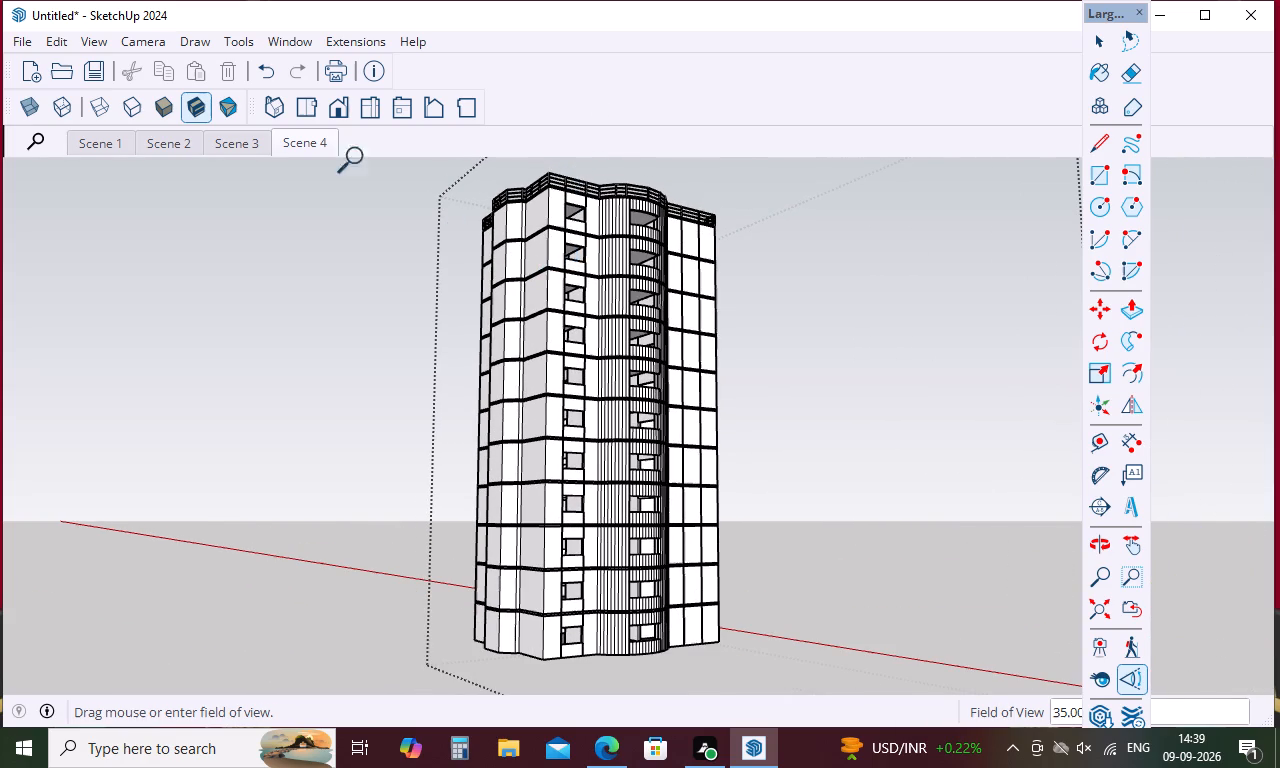
right_click(300, 138)
left_click(355, 234)
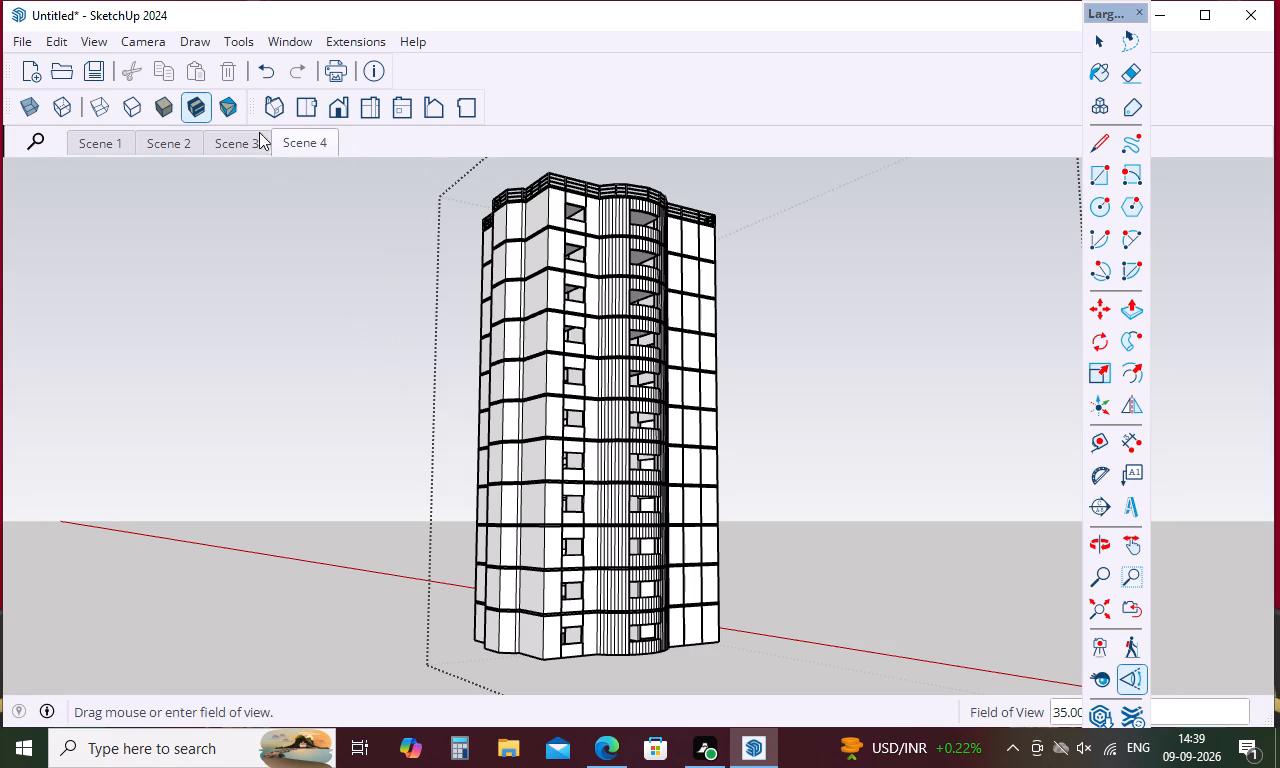
right_click(298, 140)
left_click(356, 232)
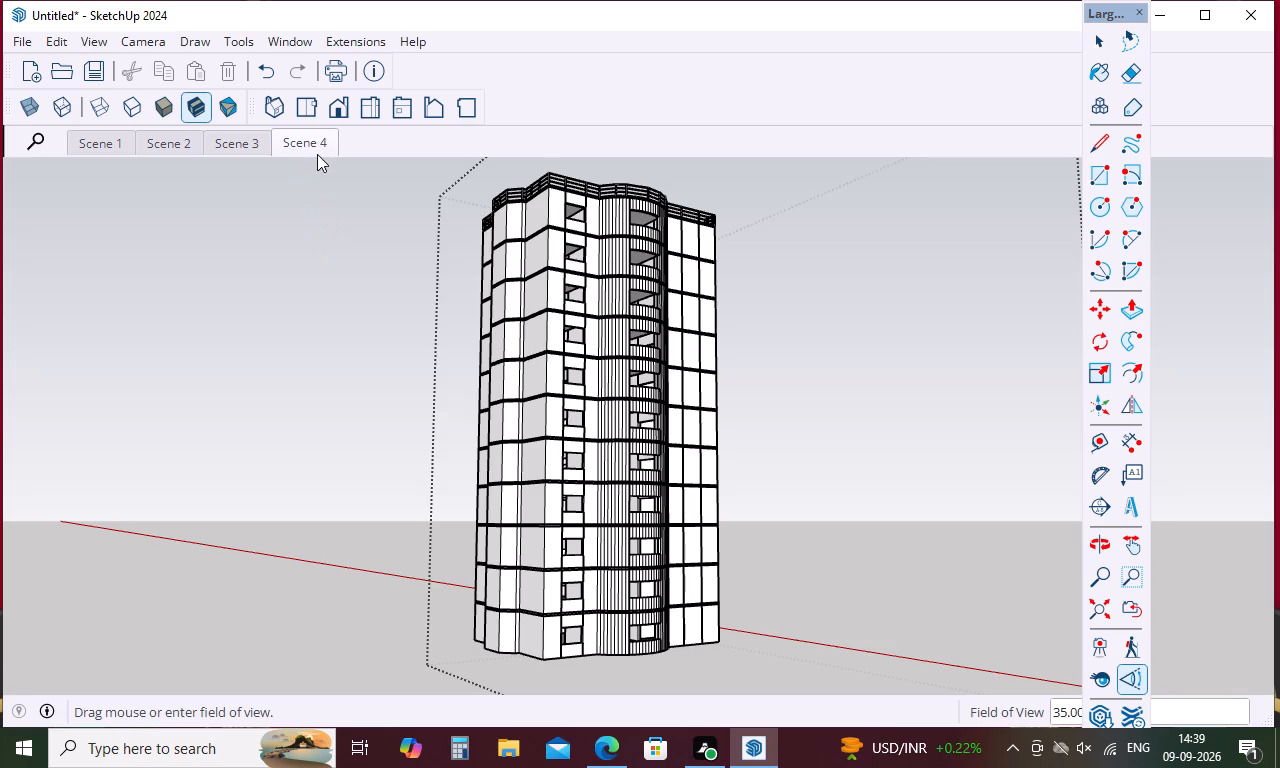
Add a fifth scene from the current curved-bay corner view.
right_click(316, 149)
left_click(351, 219)
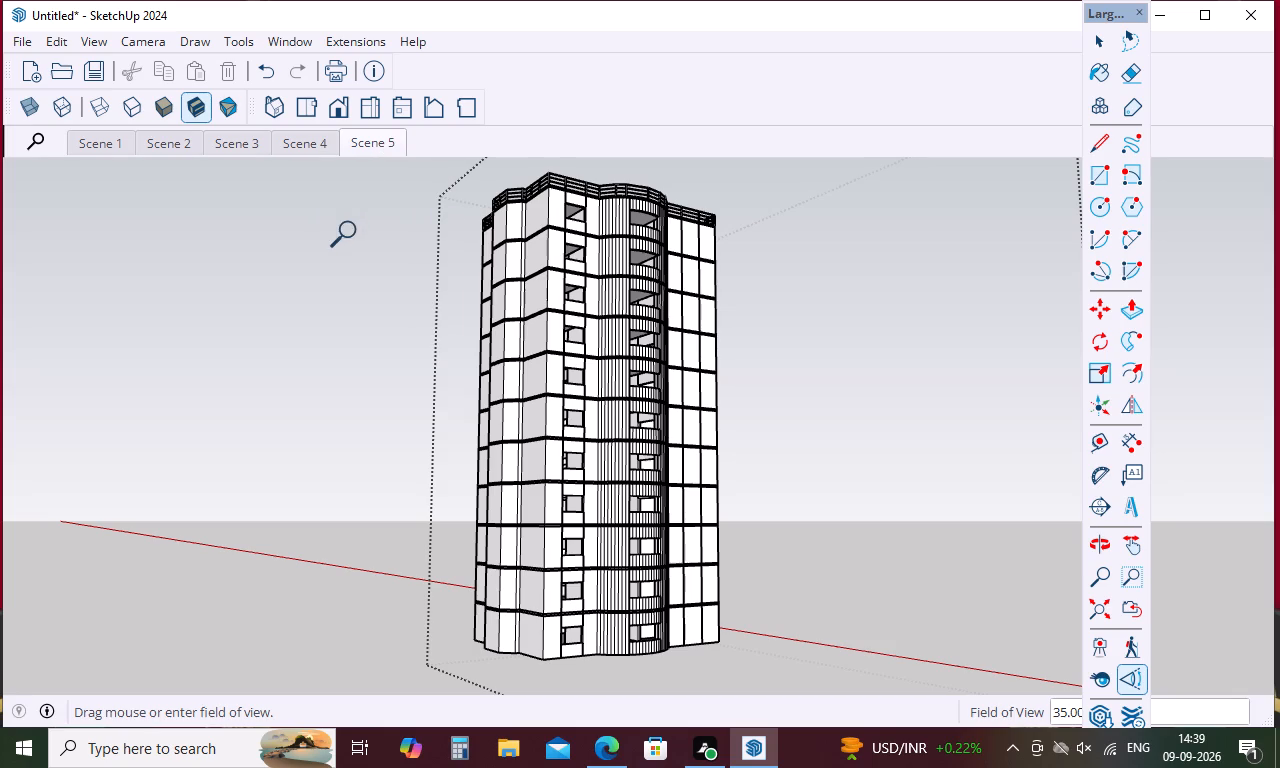
Review the saved views by switching through Scenes 1 to 5 in order, ending with the Select tool active.
left_click(103, 146)
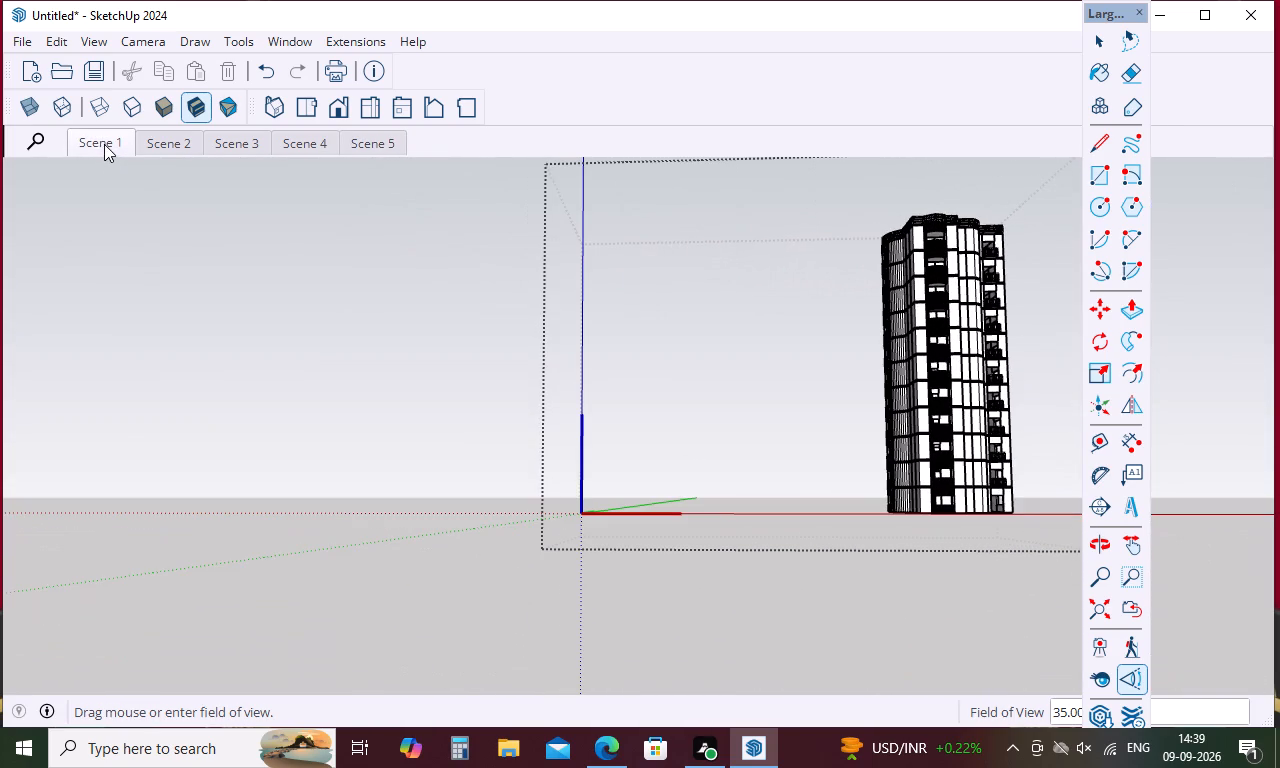
left_click(171, 133)
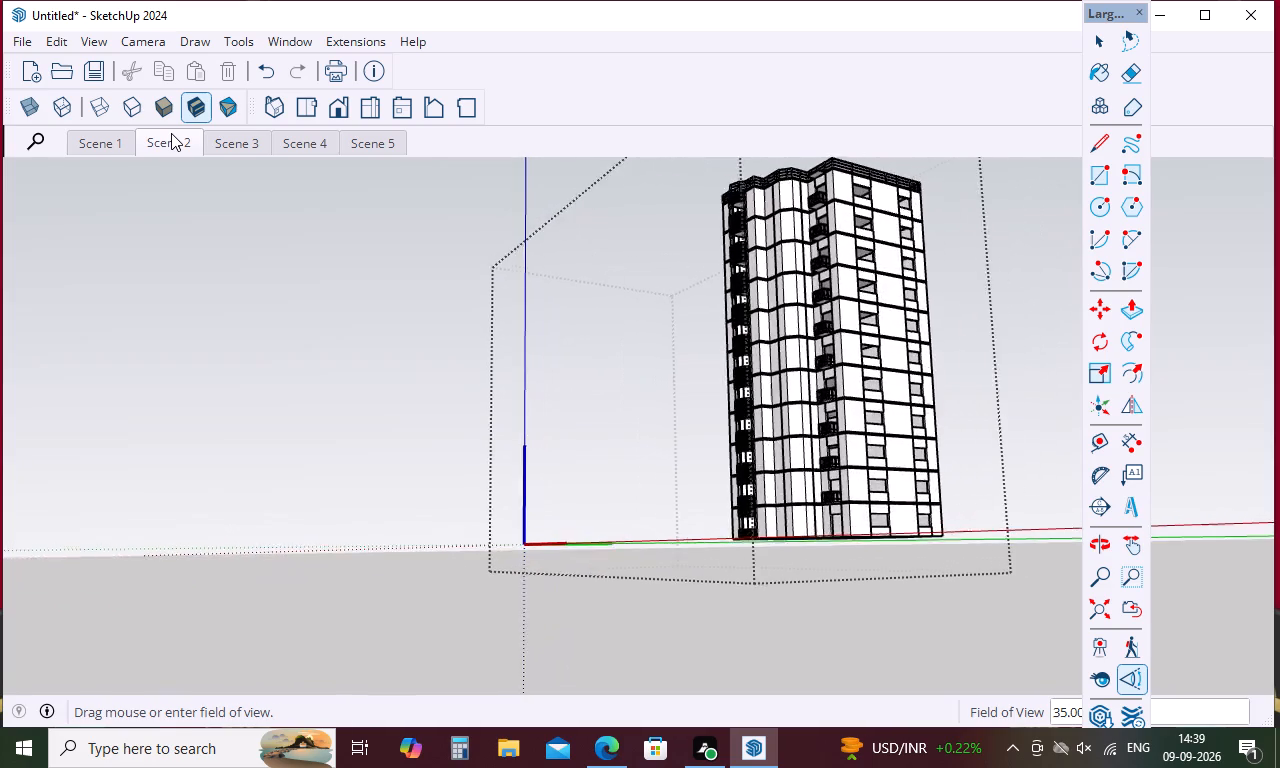
left_click(227, 148)
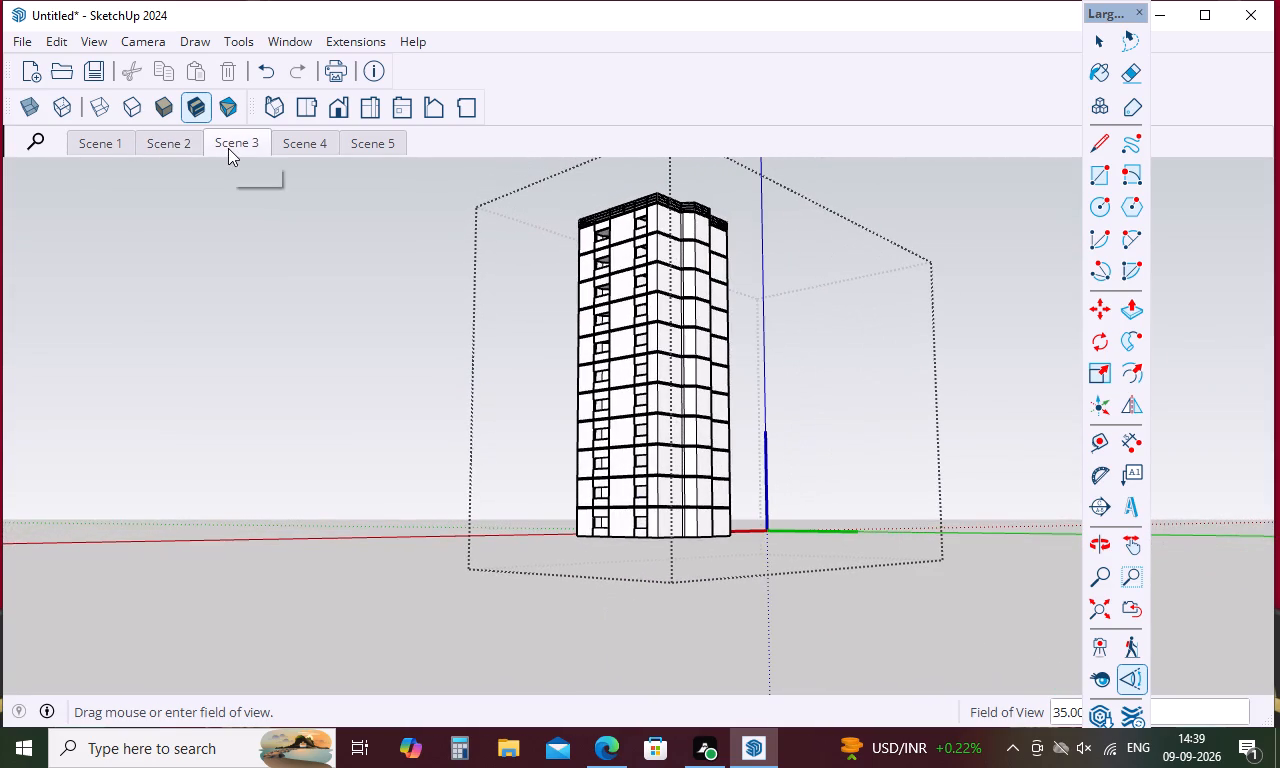
left_click(304, 142)
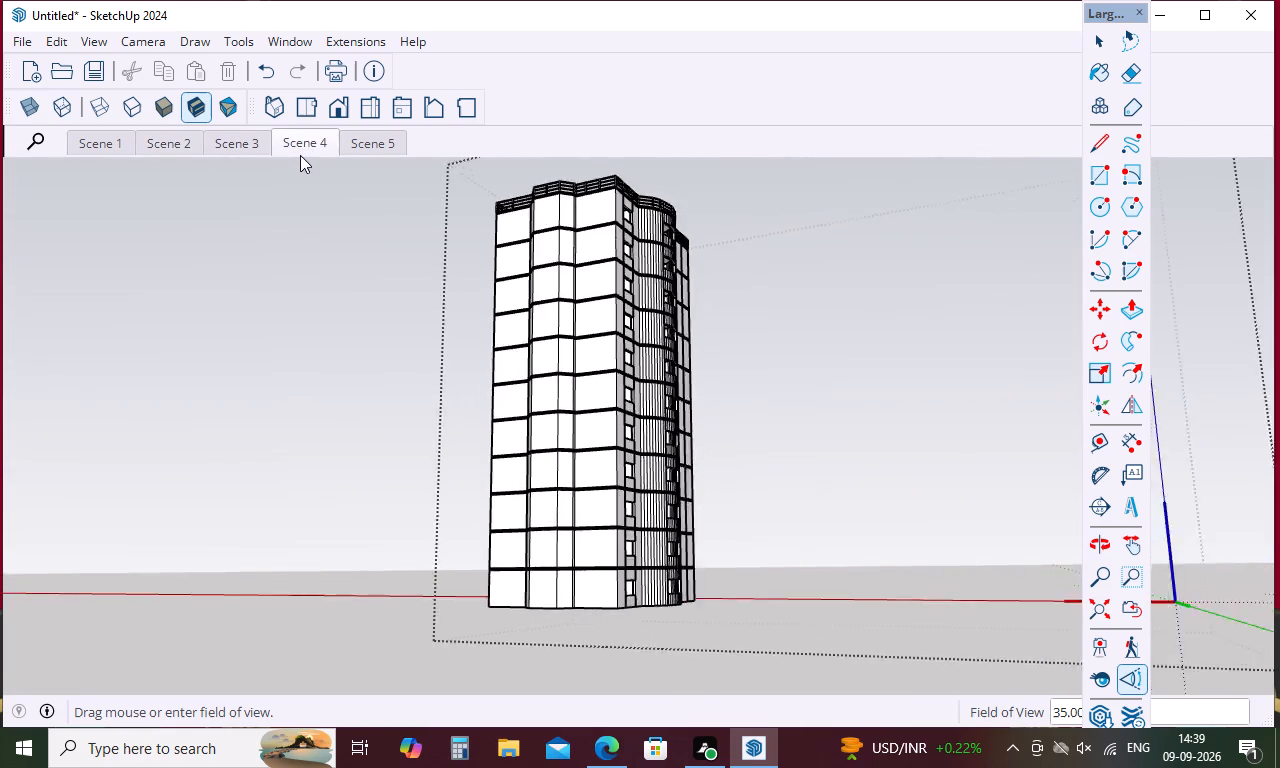
left_click(366, 149)
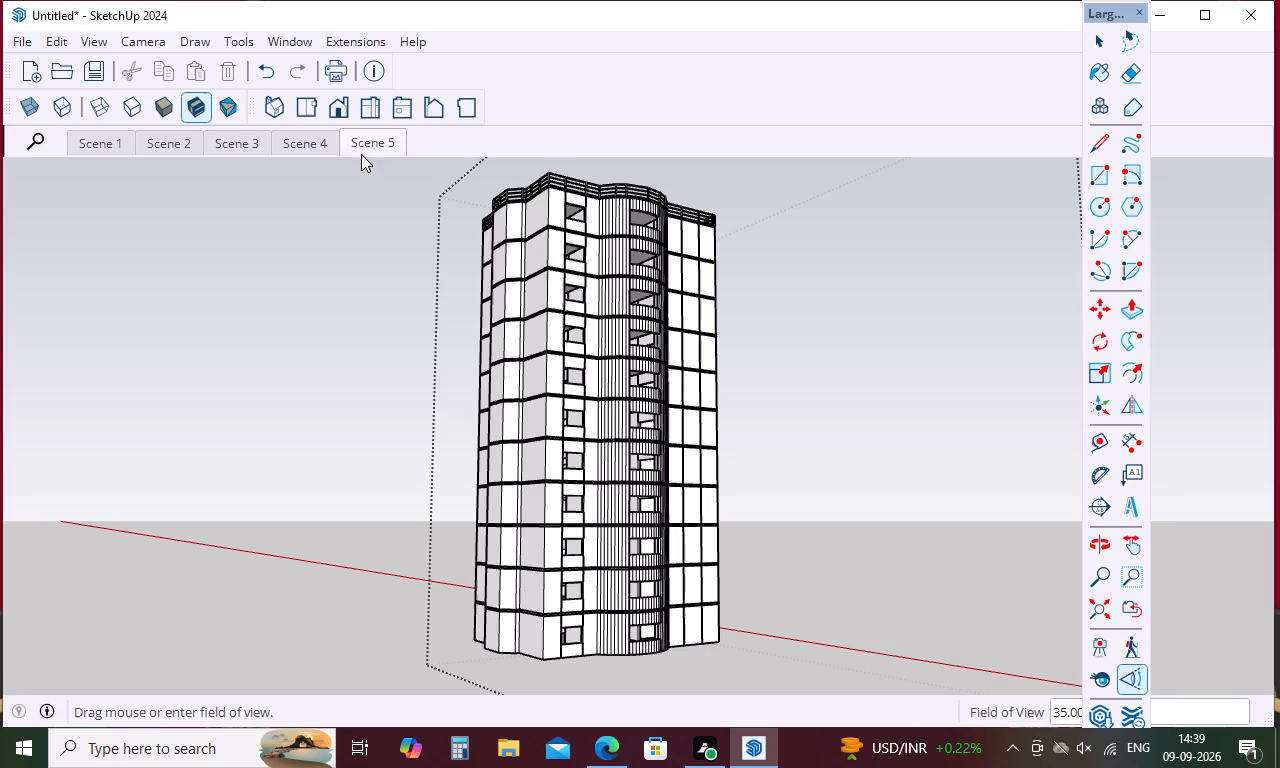
key("space")
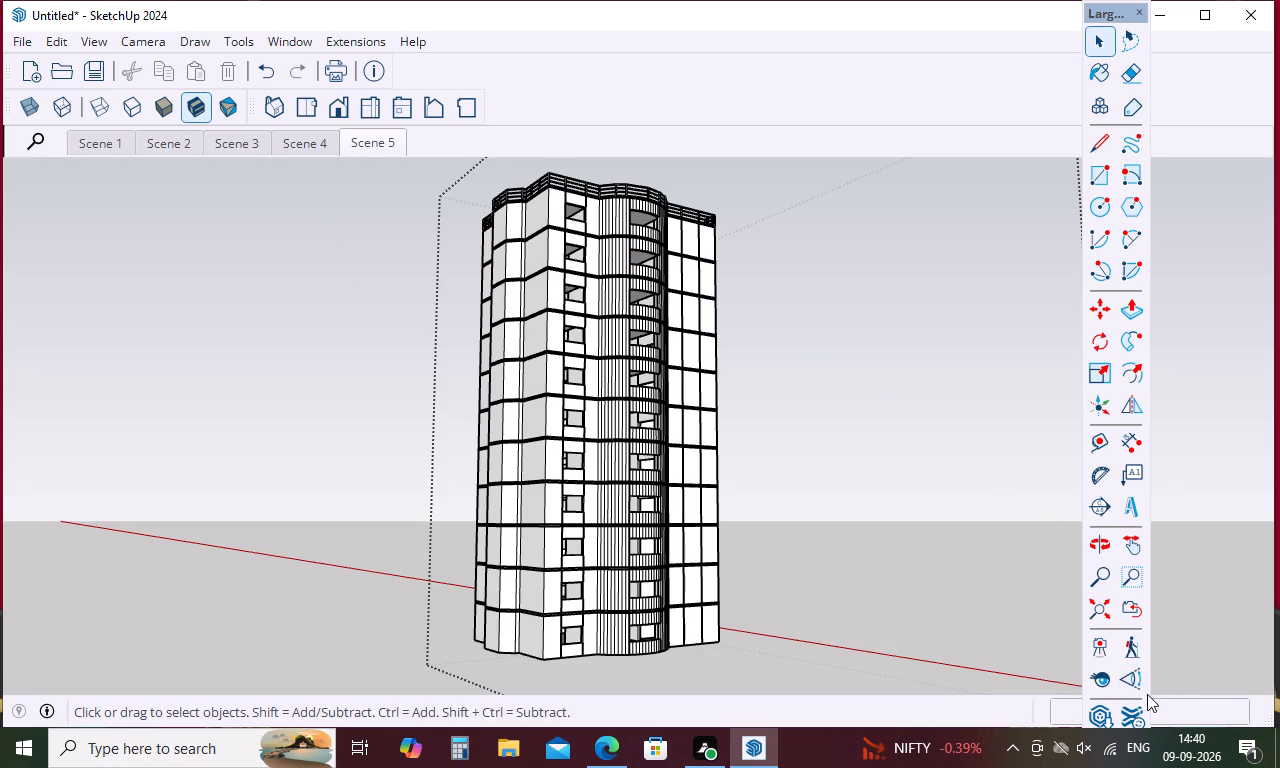
Look around from the Scene 5 viewpoint, turning the camera to both sides of the tower.
left_click(1100, 680)
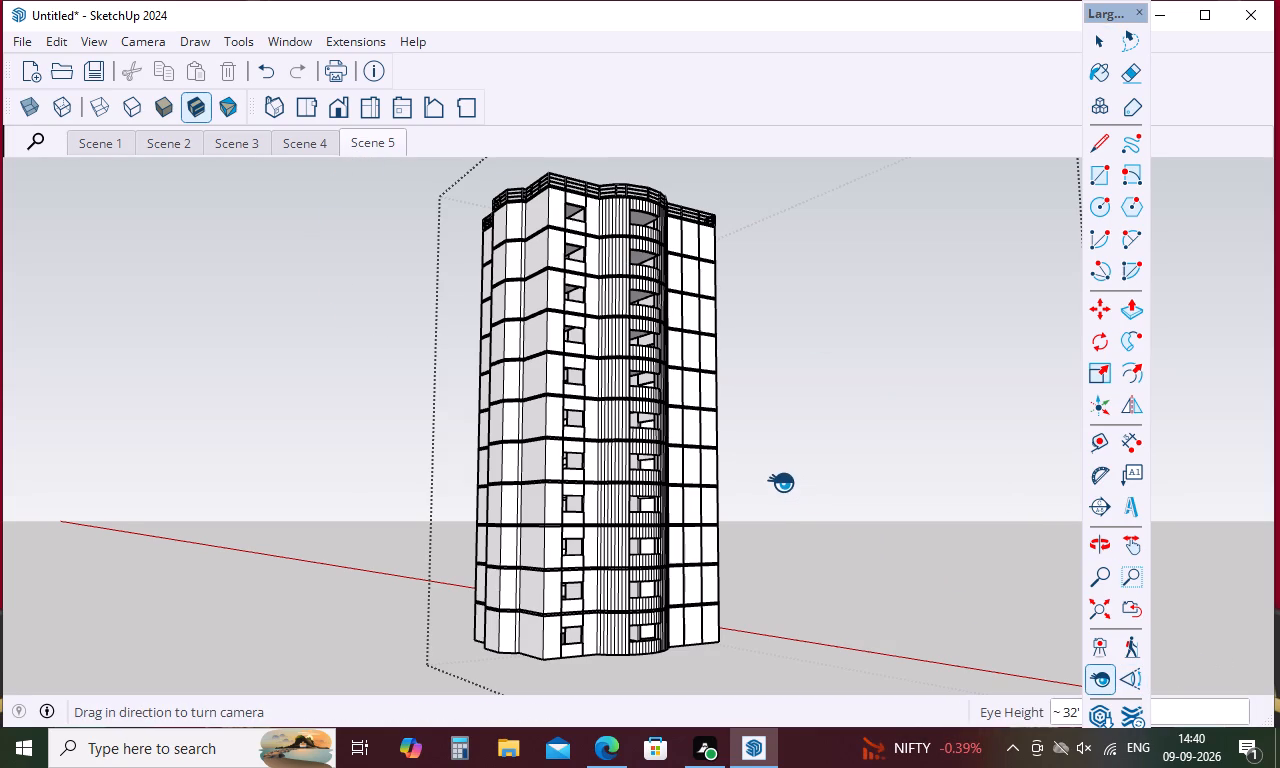
left_click_drag(779, 486, 994, 492)
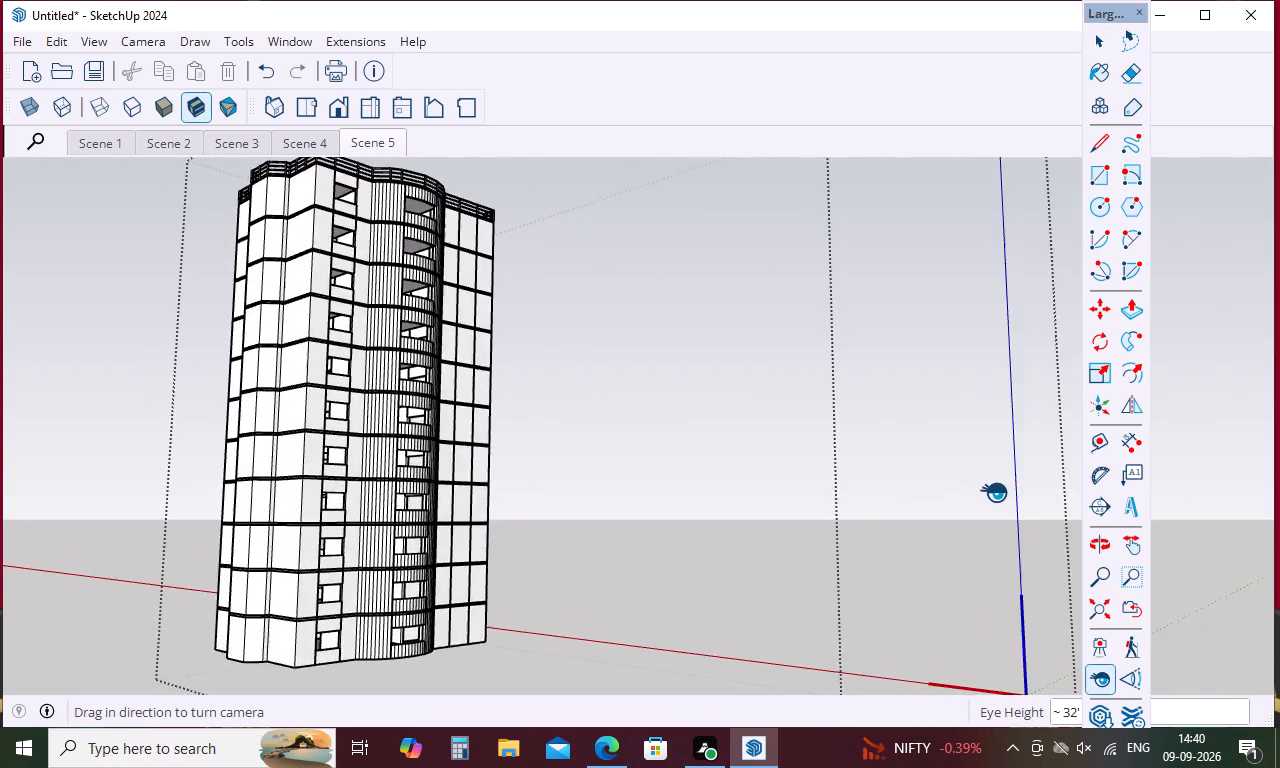
left_click_drag(994, 492, 1070, 501)
left_click_drag(786, 403, 954, 432)
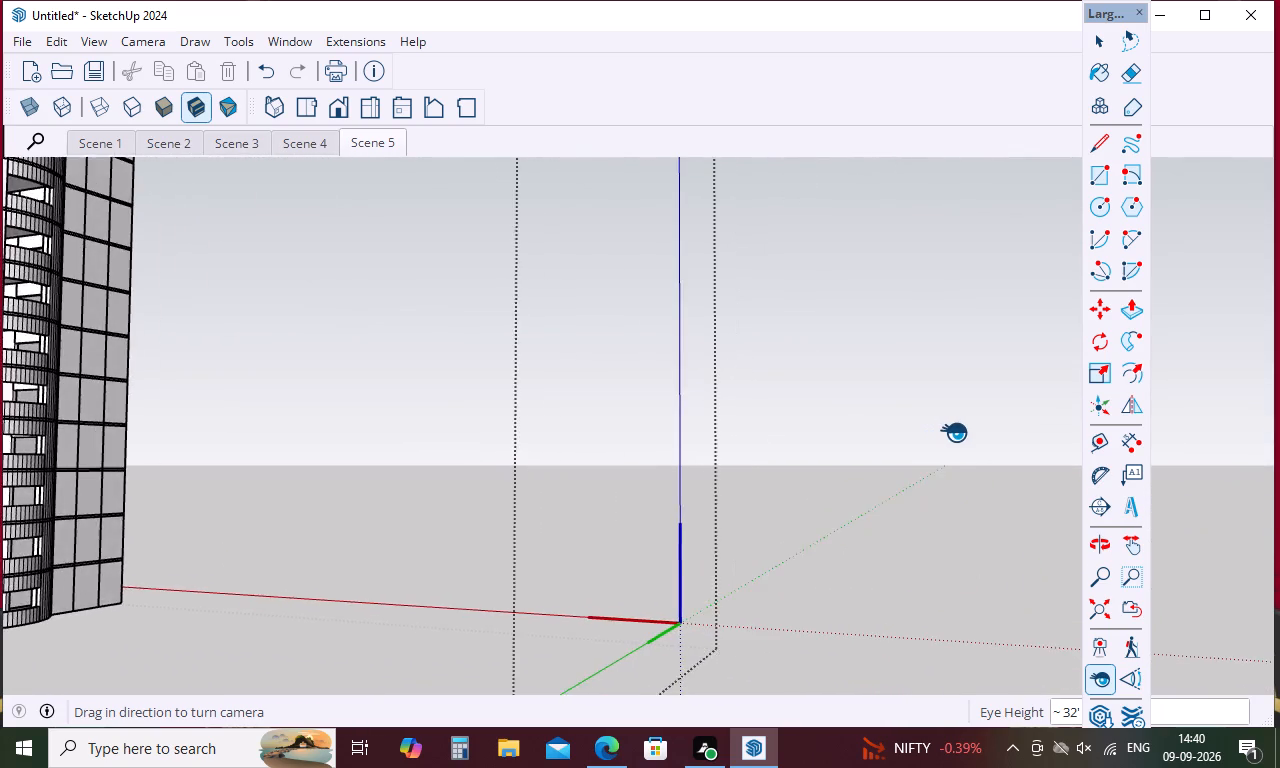
left_click_drag(954, 432, 576, 399)
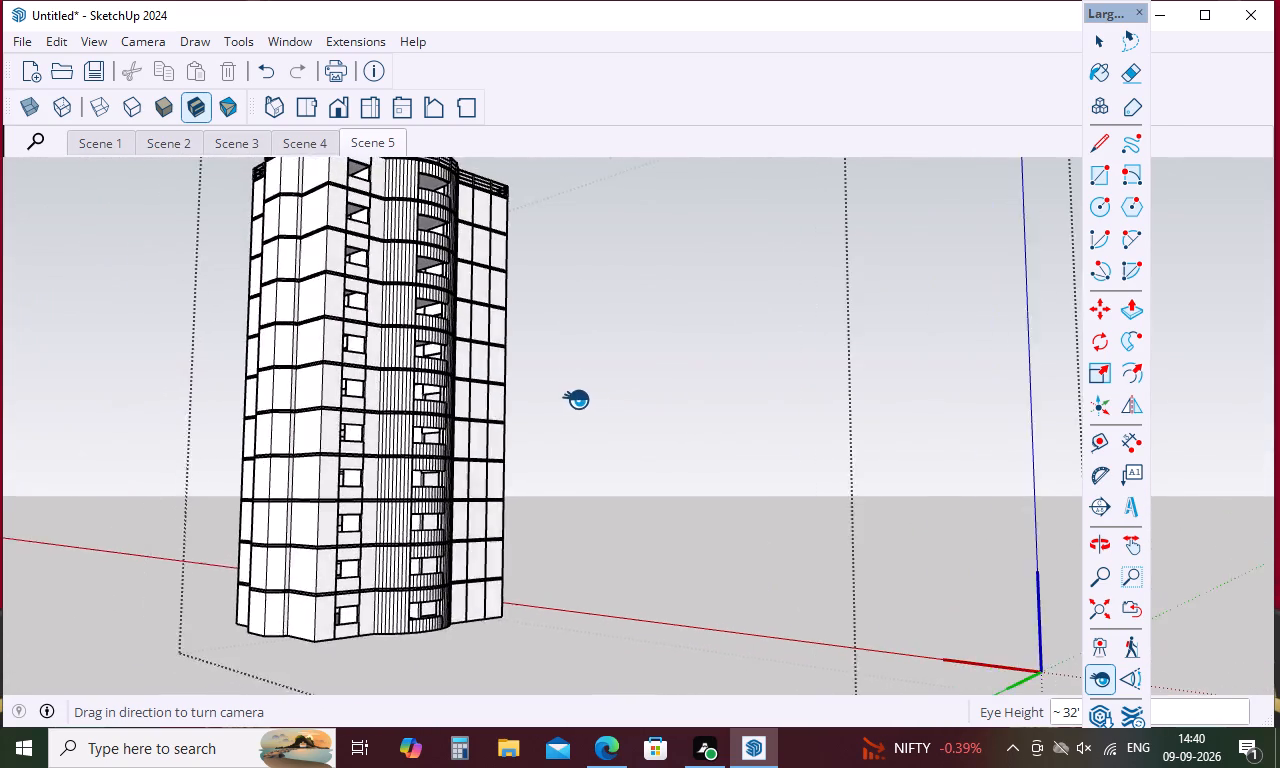
left_click_drag(576, 399, 140, 385)
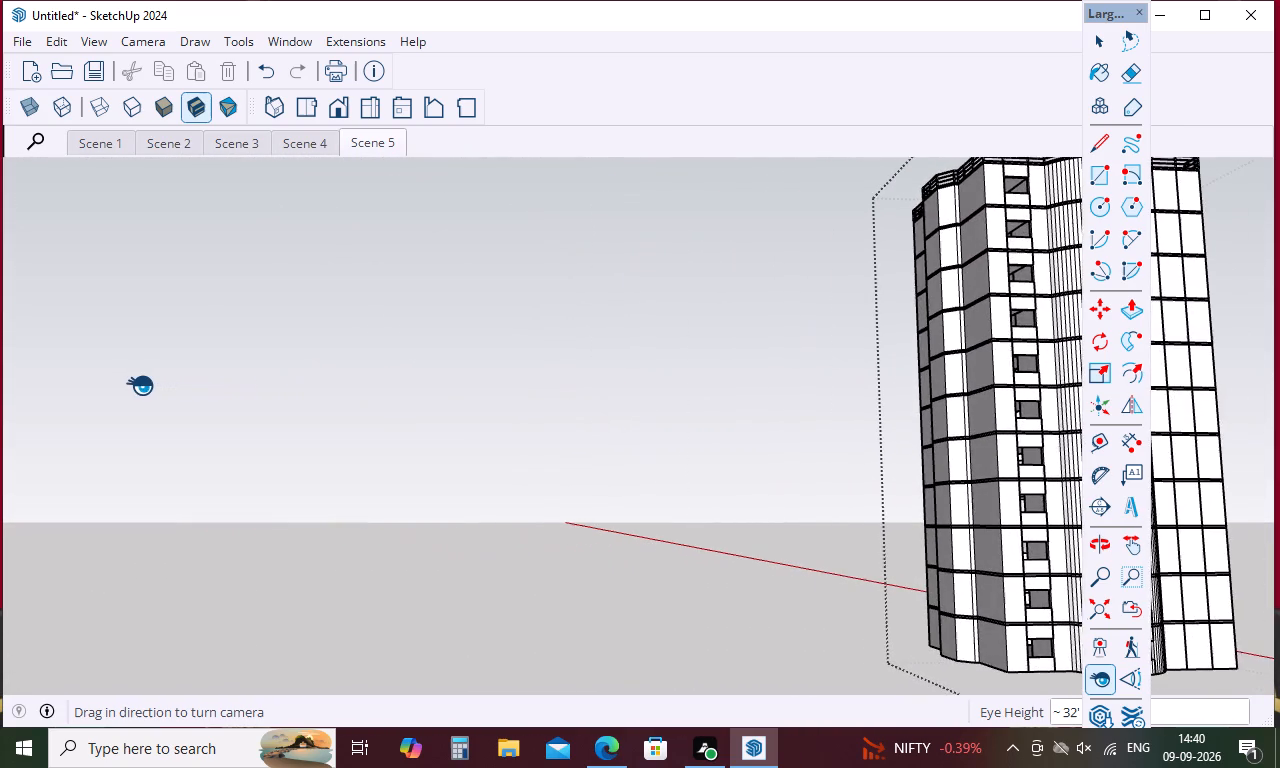
left_click_drag(140, 385, 142, 385)
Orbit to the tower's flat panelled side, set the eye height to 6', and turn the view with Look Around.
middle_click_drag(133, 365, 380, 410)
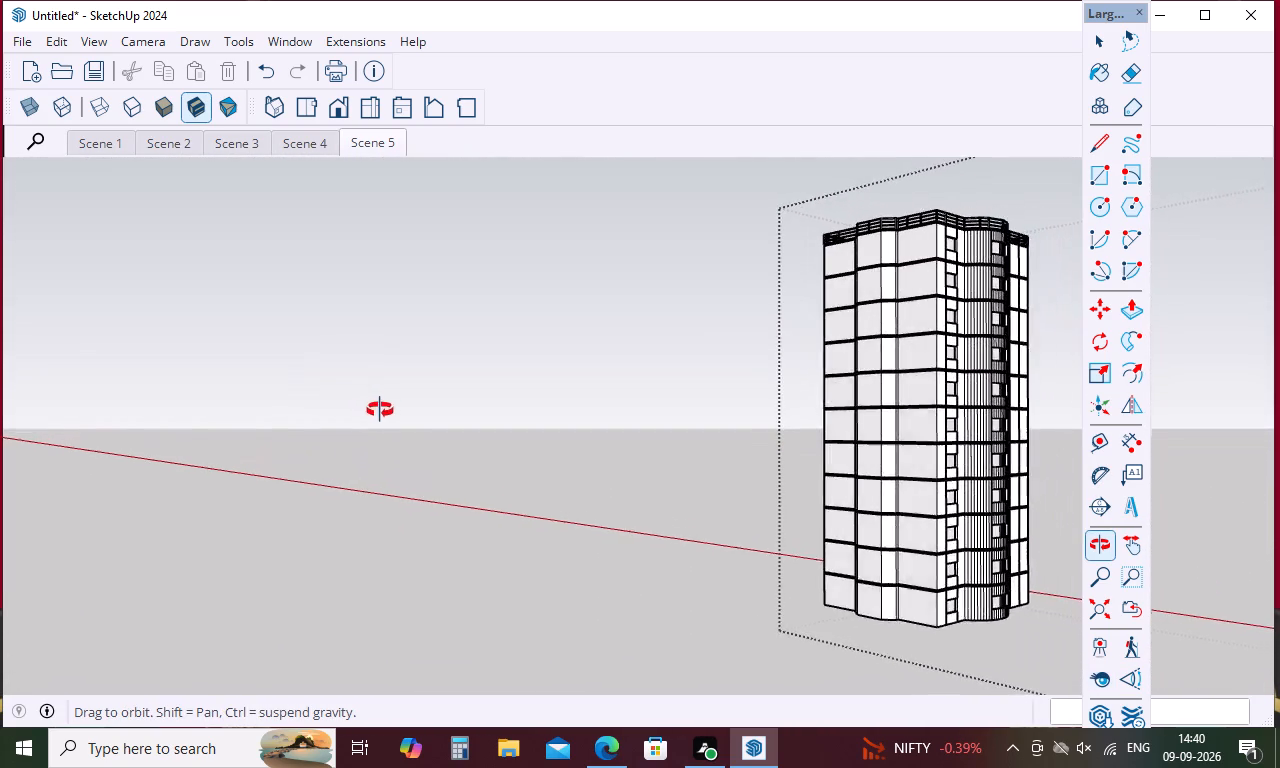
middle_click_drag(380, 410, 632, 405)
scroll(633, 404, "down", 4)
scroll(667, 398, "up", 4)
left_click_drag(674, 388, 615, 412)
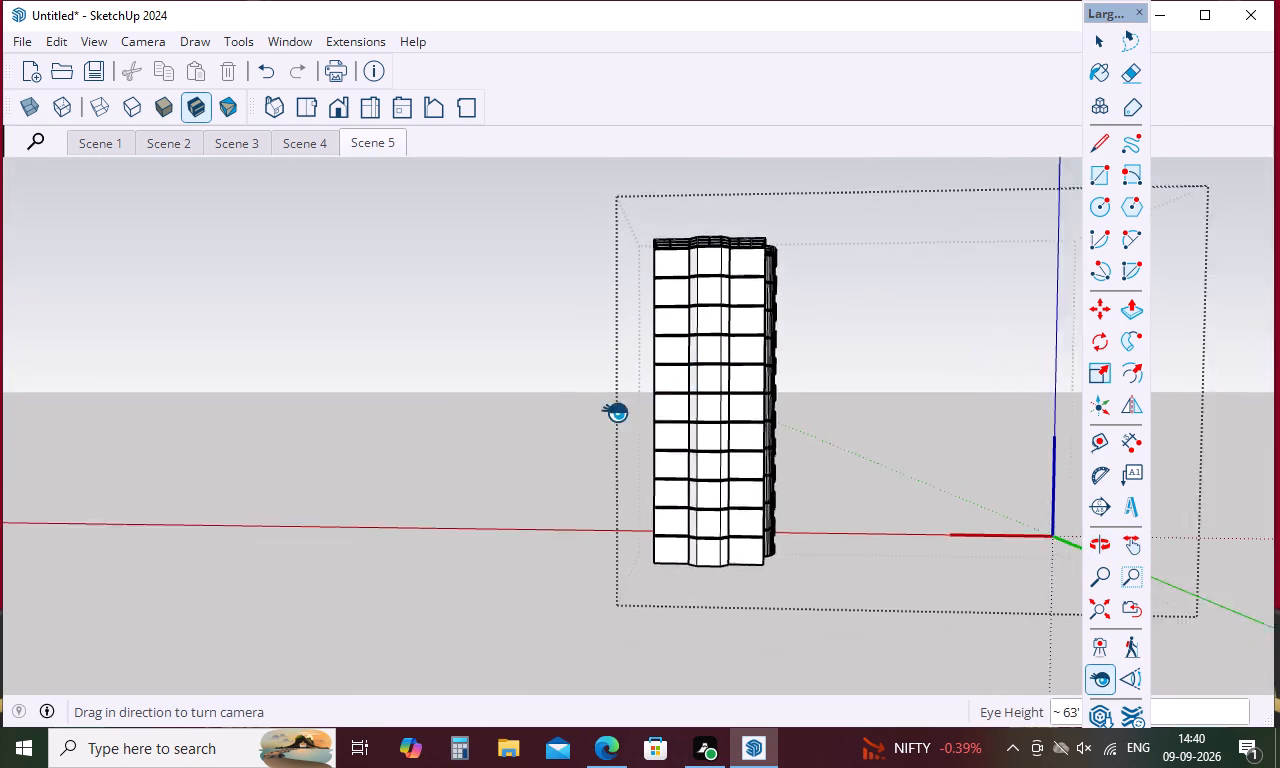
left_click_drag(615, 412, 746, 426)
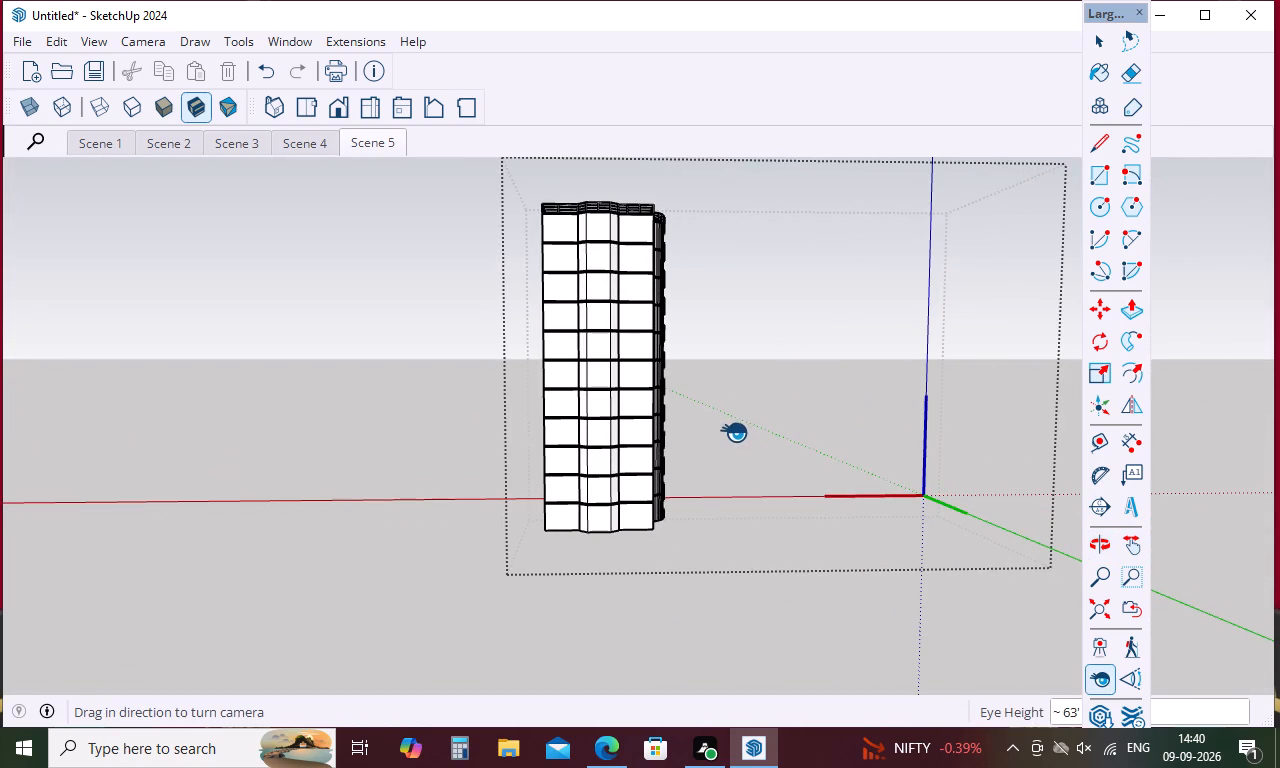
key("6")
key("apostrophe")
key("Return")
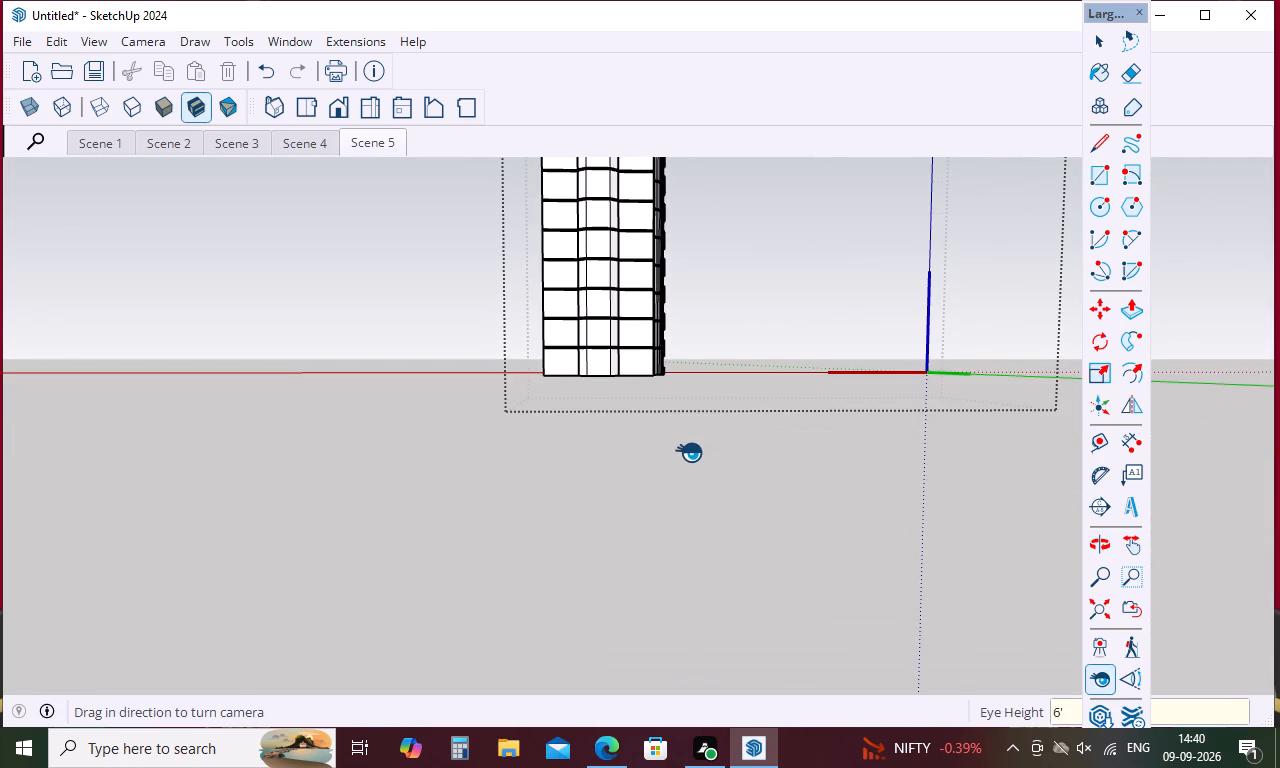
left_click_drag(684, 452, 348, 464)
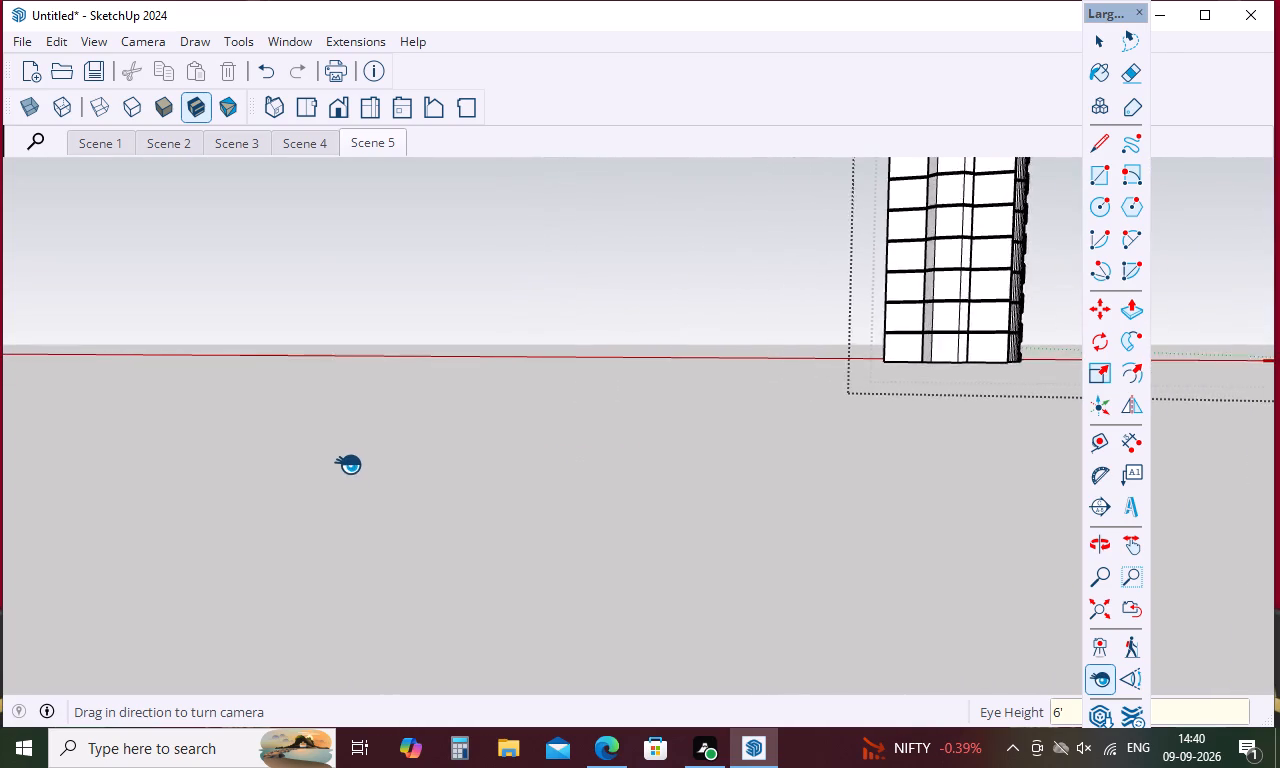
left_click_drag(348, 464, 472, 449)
Orbit around the tower to examine its underside, window side and flat panelled side from low viewpoints.
middle_click_drag(482, 436, 600, 432)
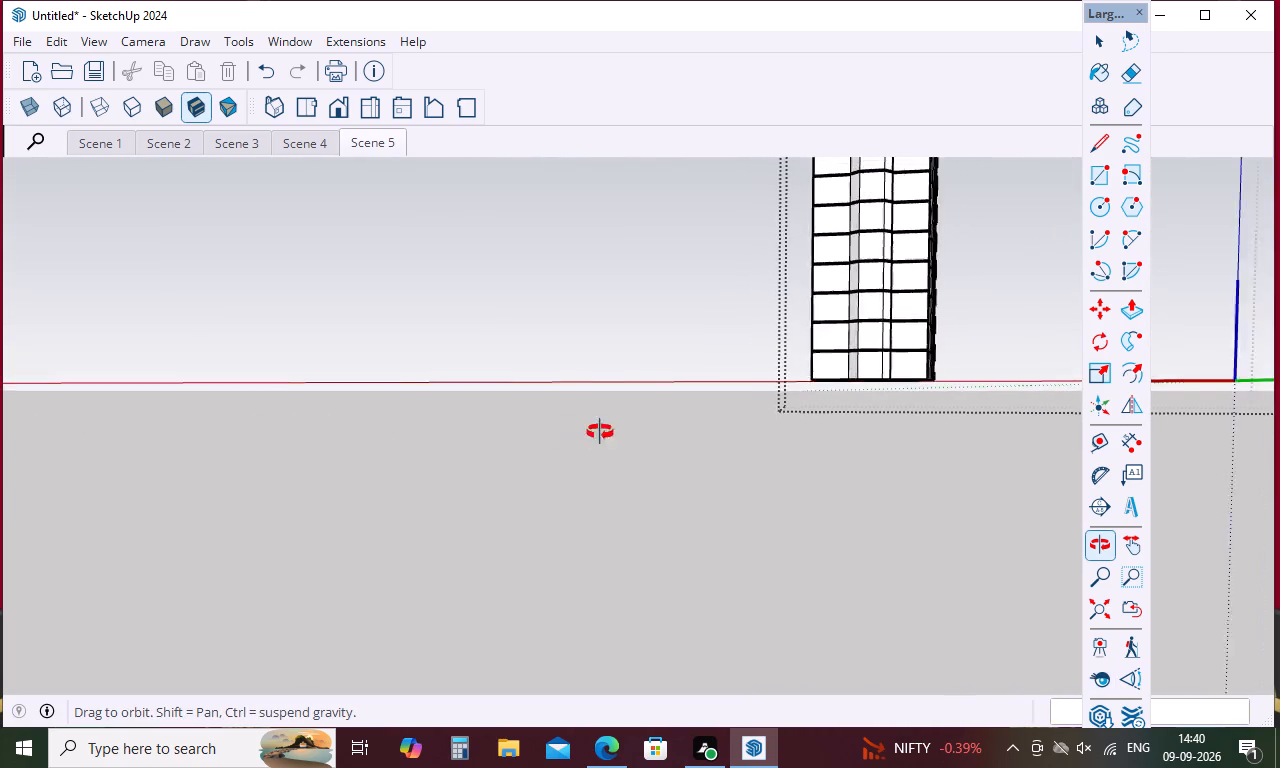
middle_click_drag(600, 432, 727, 267)
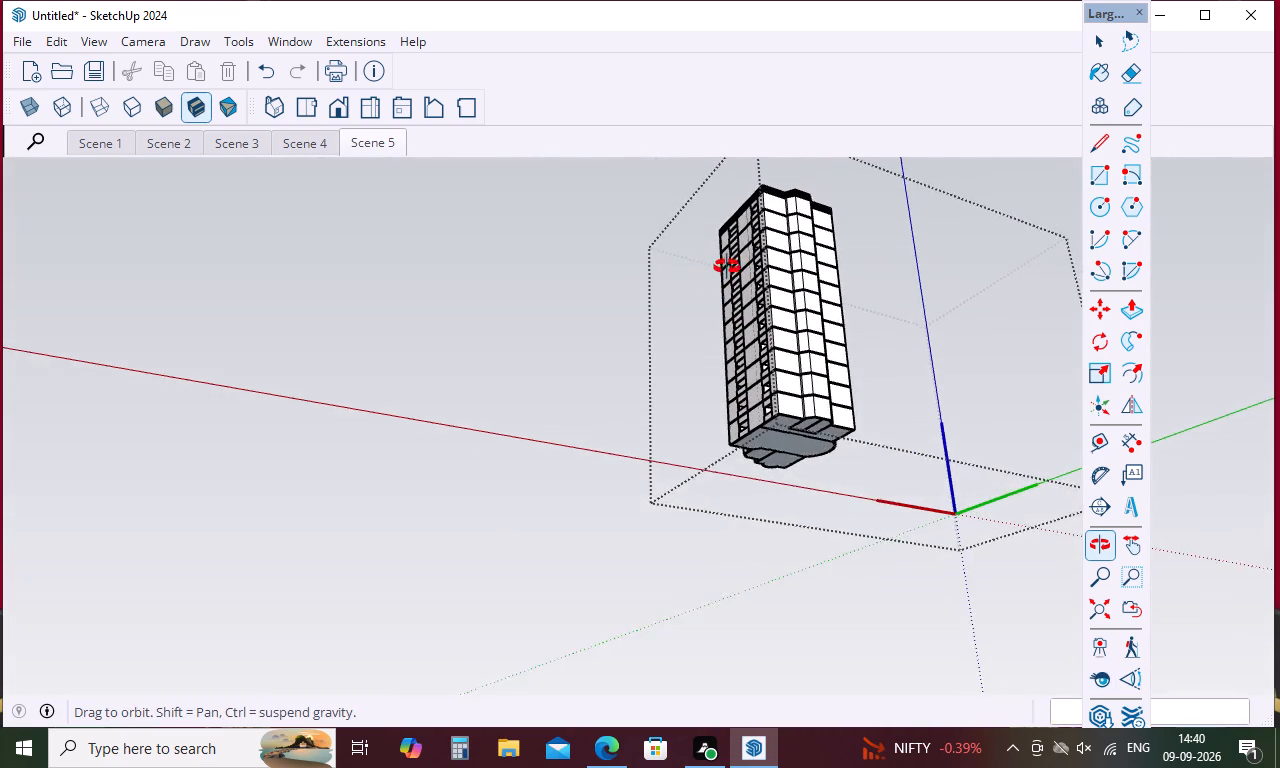
middle_click_drag(727, 267, 650, 401)
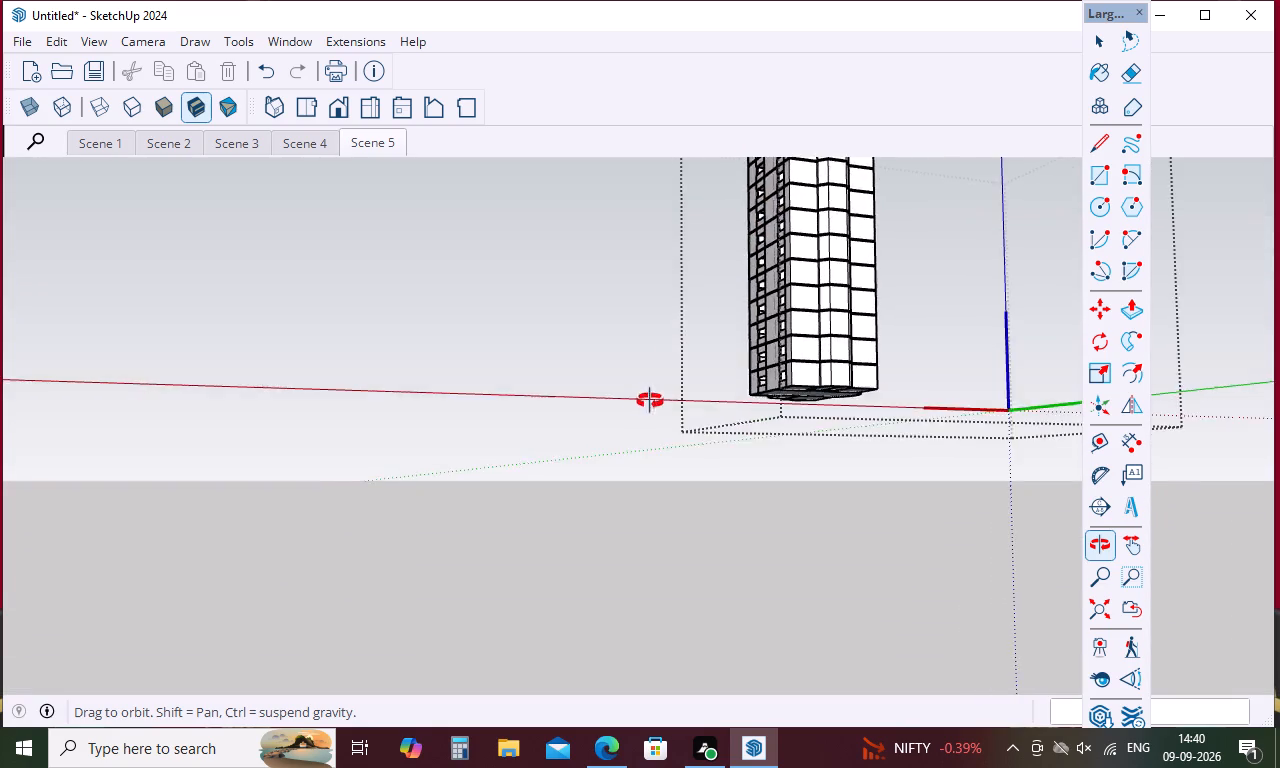
middle_click_drag(650, 401, 732, 310)
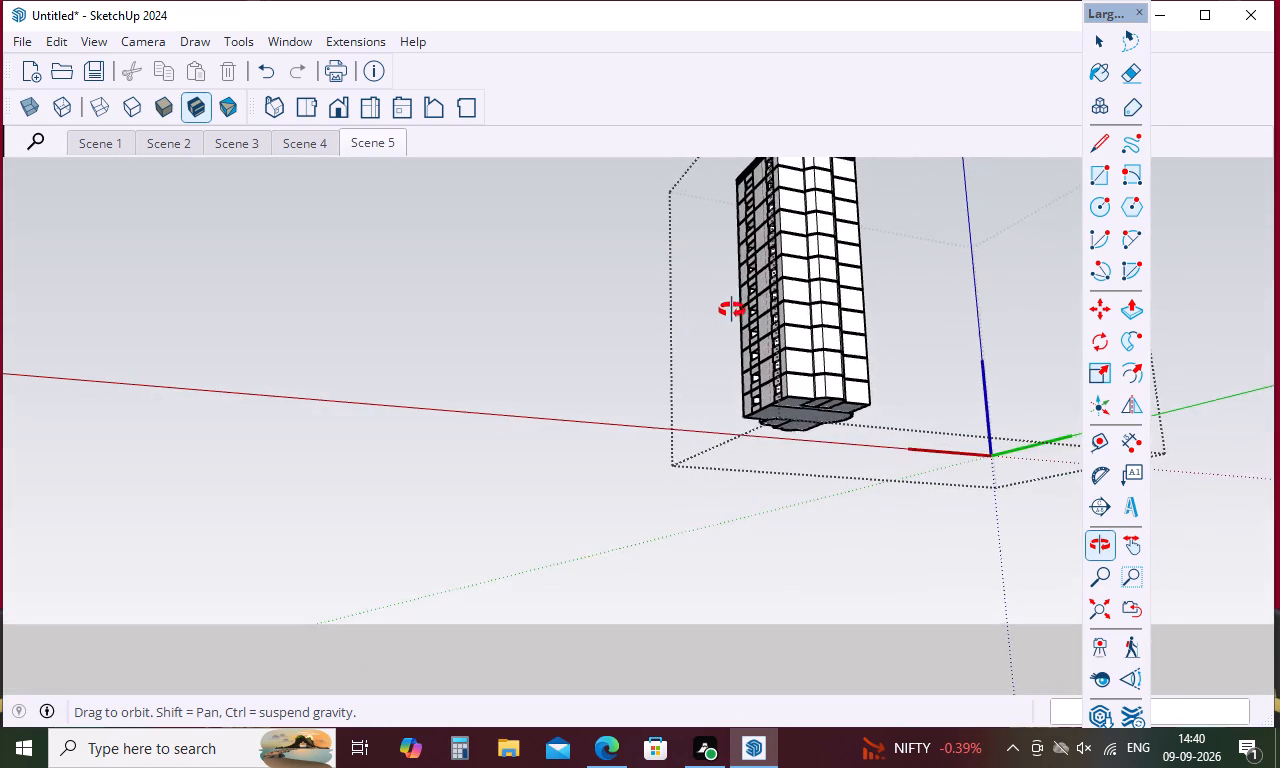
middle_click_drag(732, 310, 765, 185)
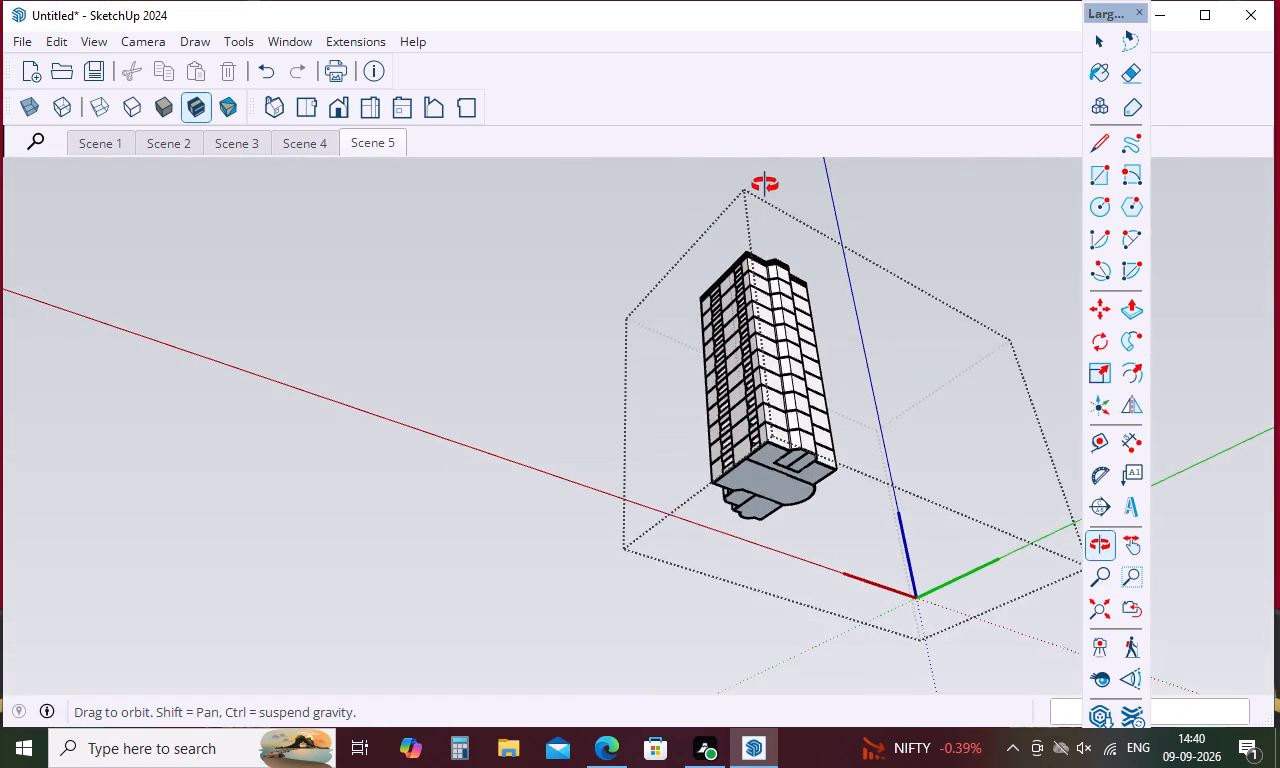
middle_click_drag(765, 185, 750, 365)
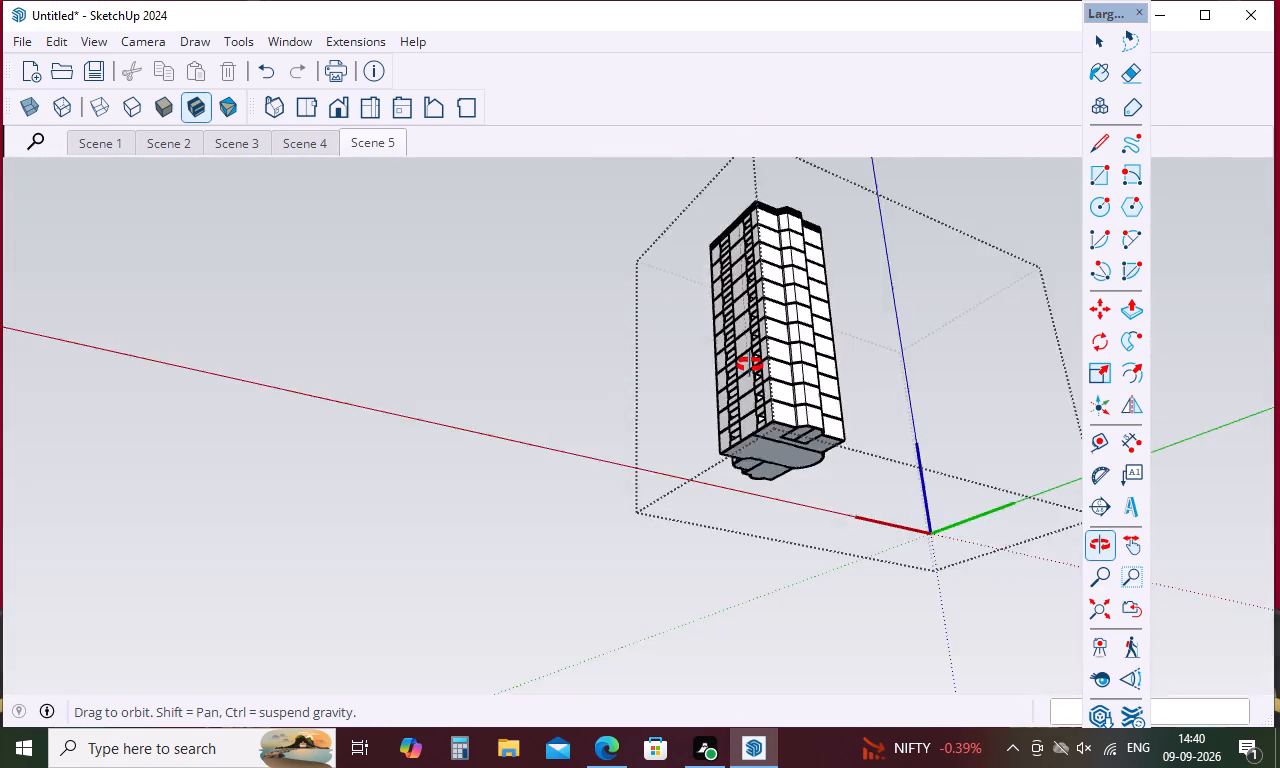
middle_click_drag(750, 365, 908, 439)
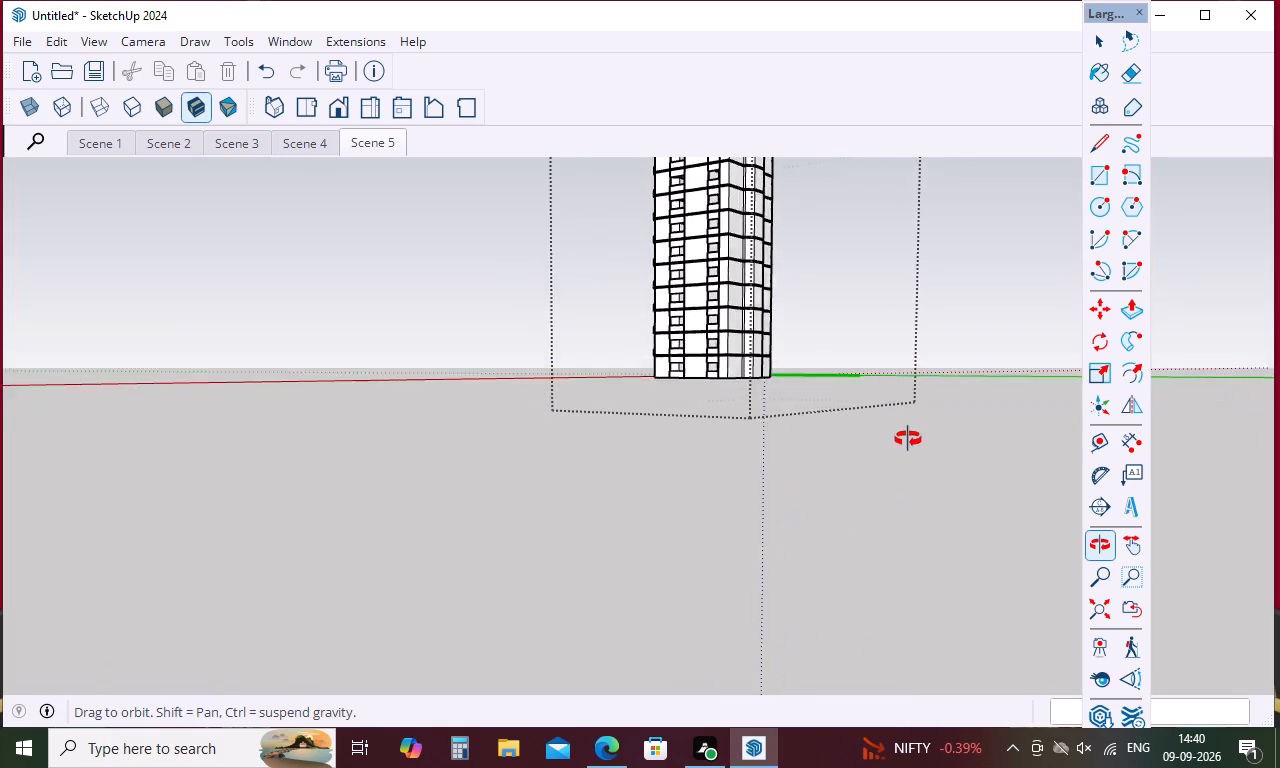
middle_click_drag(908, 439, 1129, 463)
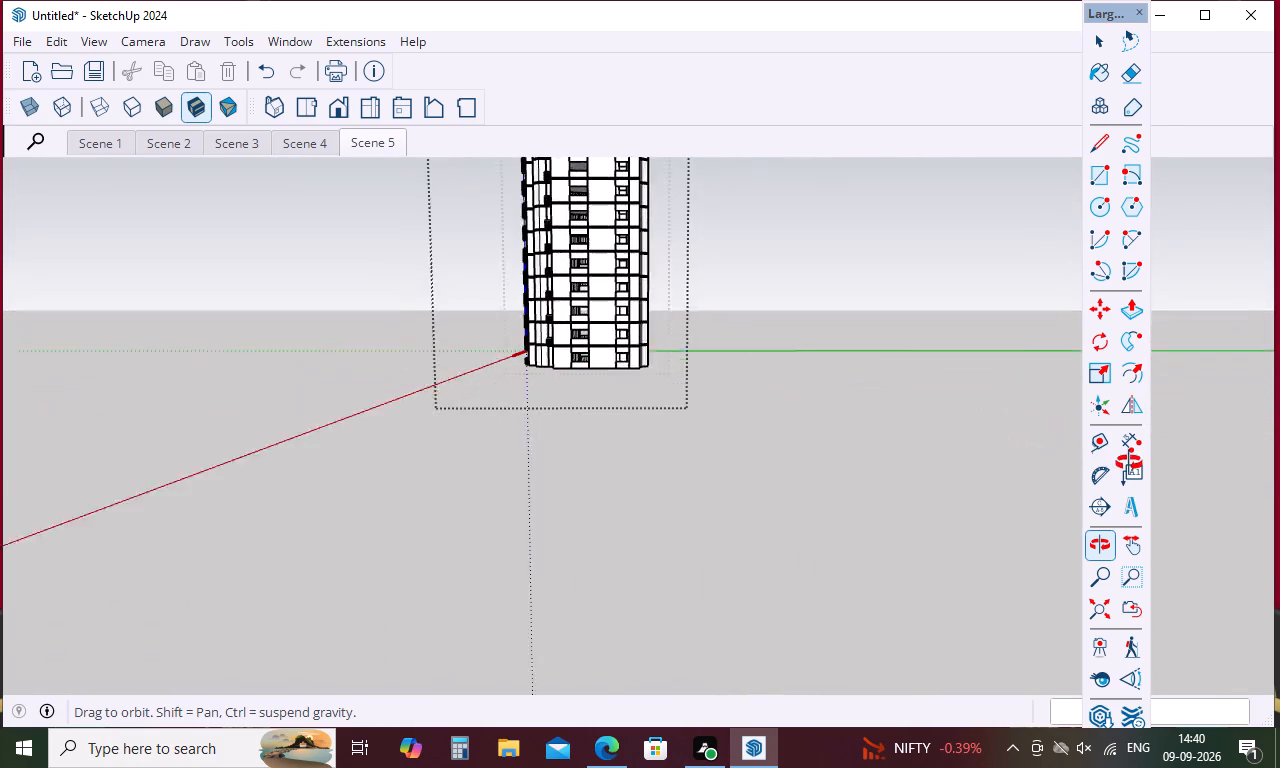
middle_click_drag(1129, 463, 565, 434)
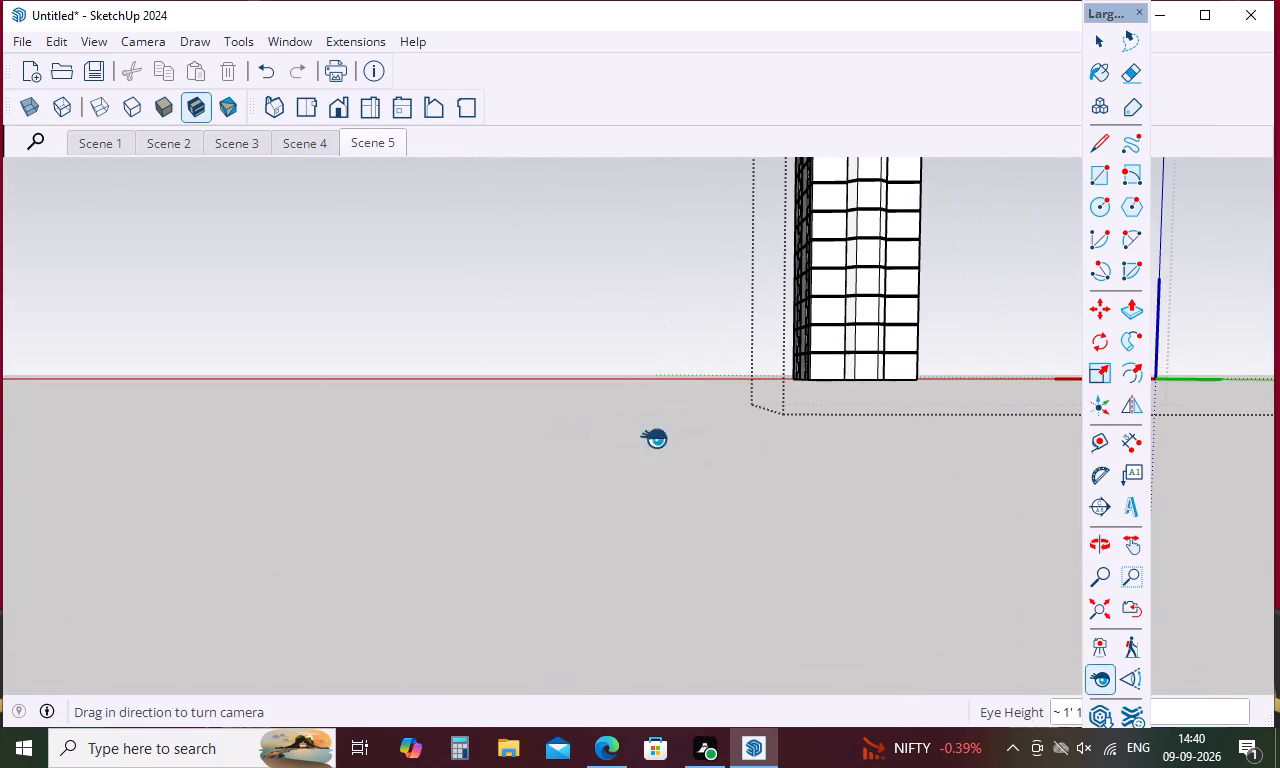
Try the Walk tool at the tower's flat panelled side, examine its base close up and from farther back, and return to Select.
left_click(1123, 655)
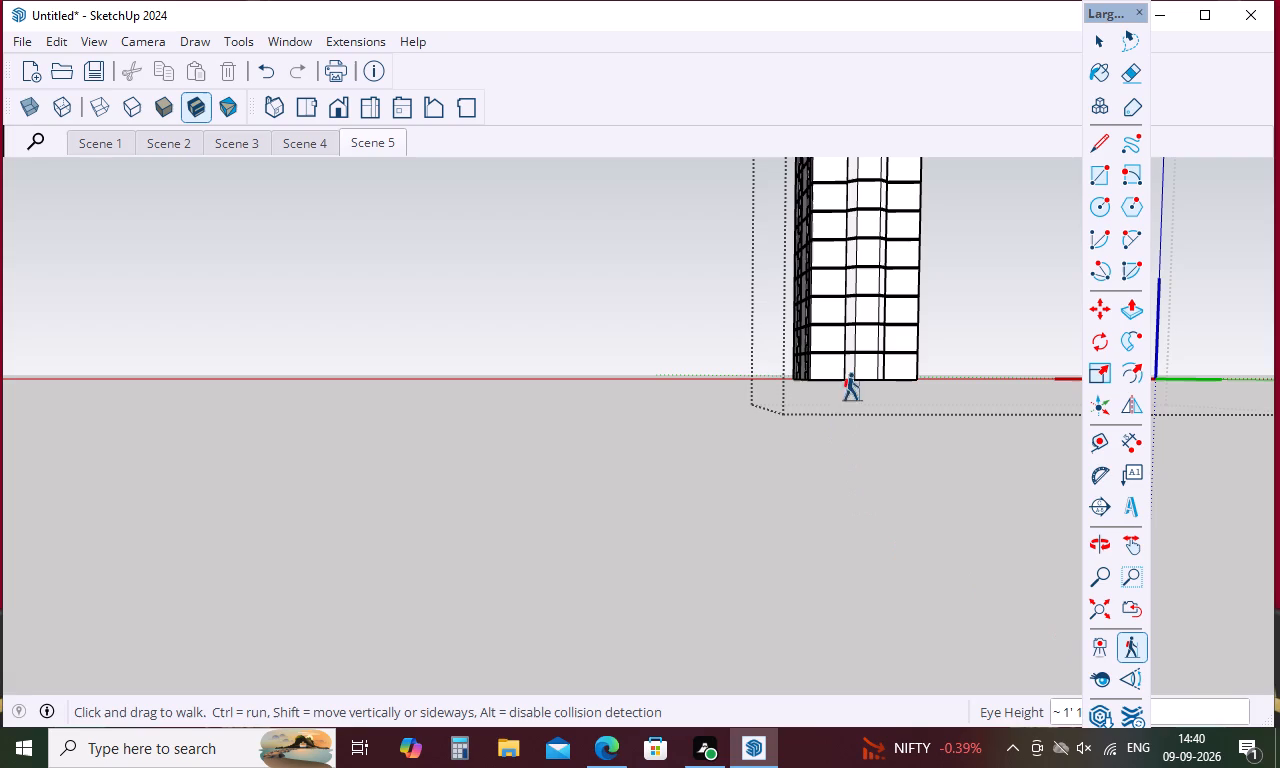
left_click(831, 394)
scroll(837, 356, "up", 9)
middle_click_drag(864, 377, 806, 398)
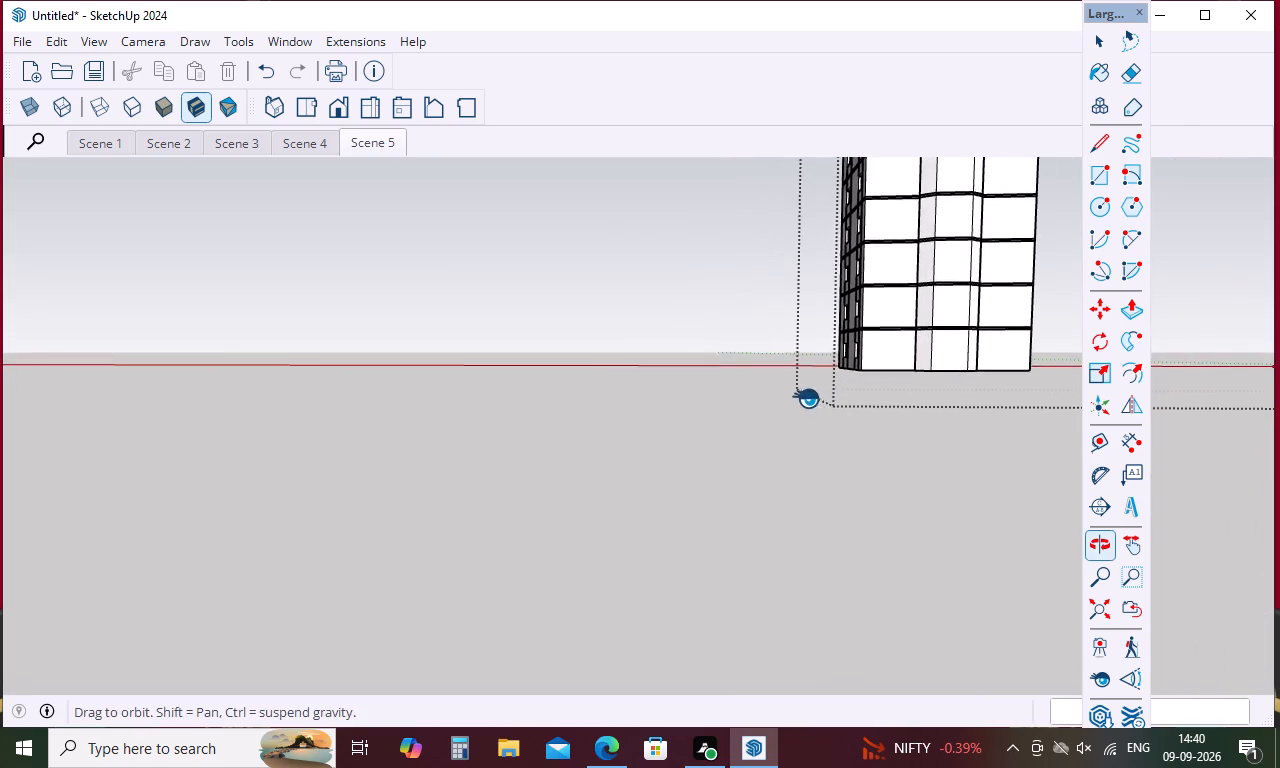
middle_click_drag(806, 398, 806, 399)
scroll(1053, 356, "up", 4)
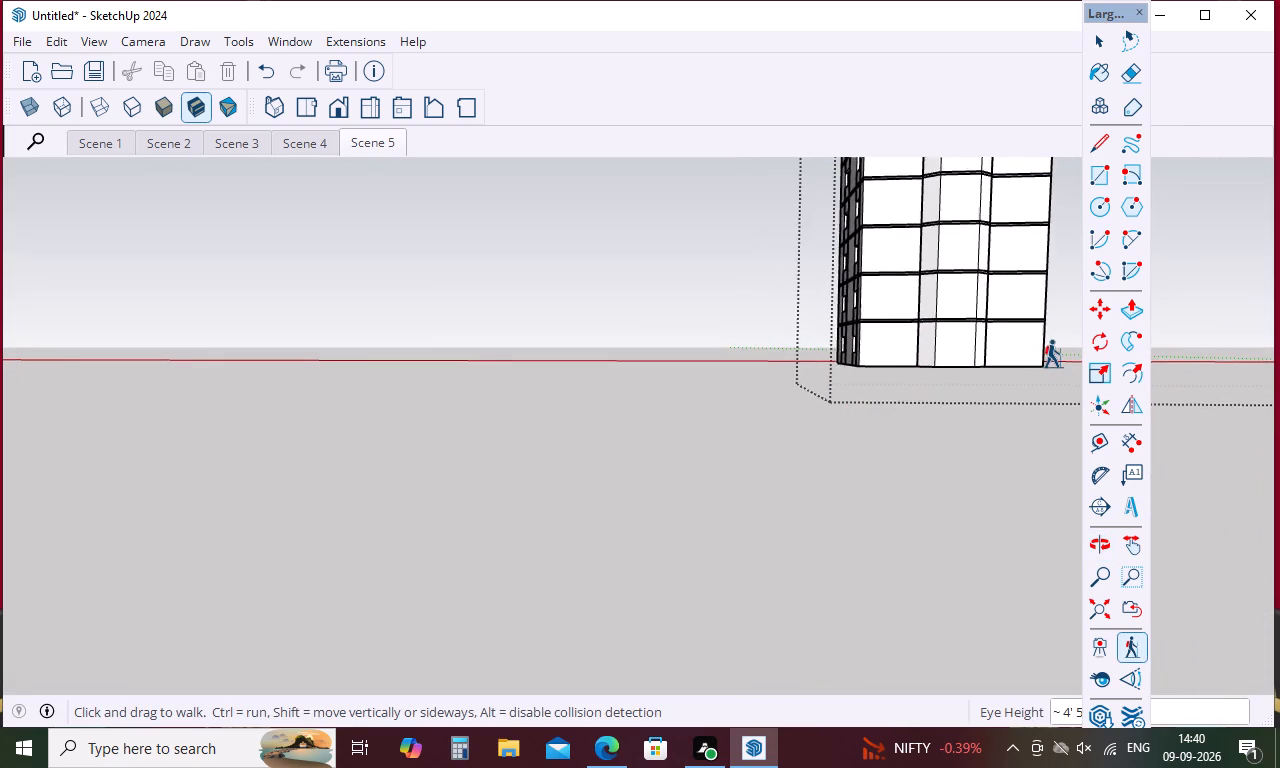
scroll(1055, 352, "up", 9)
middle_click_drag(1058, 348, 927, 399)
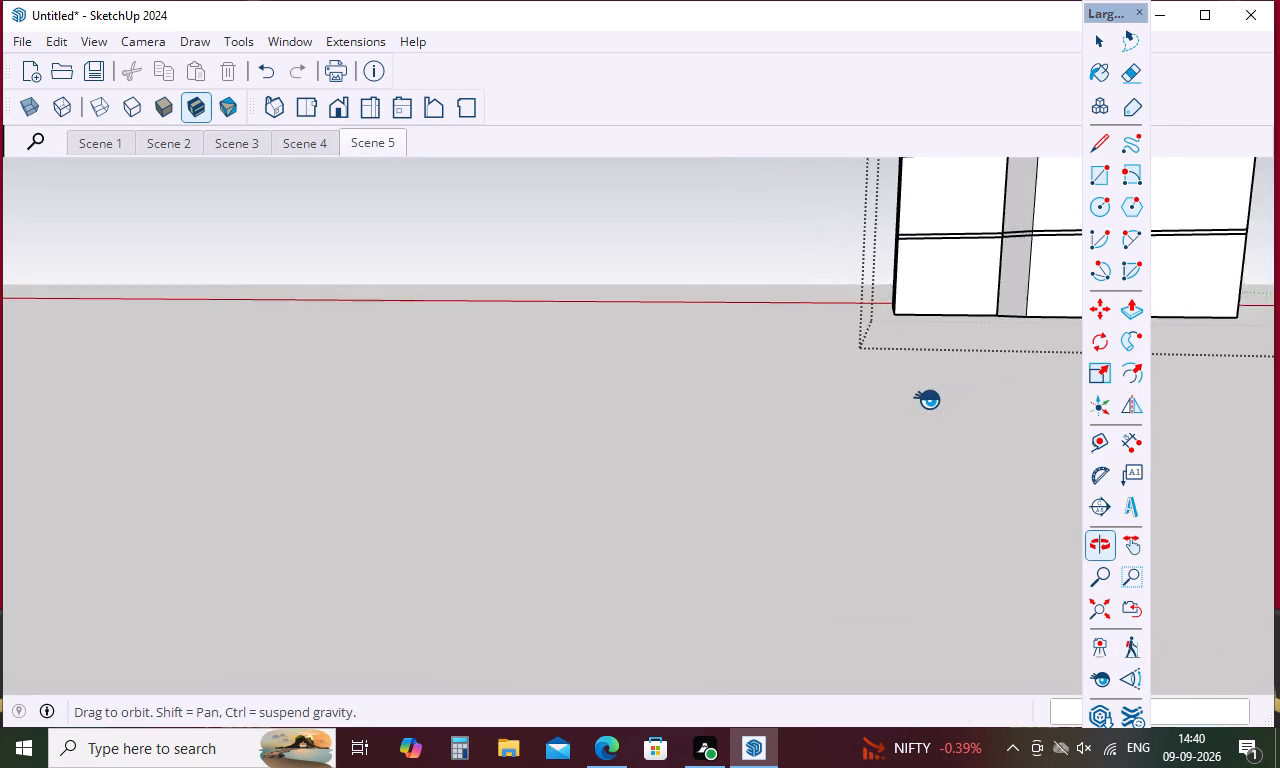
middle_click_drag(927, 399, 924, 400)
scroll(922, 395, "down", 20)
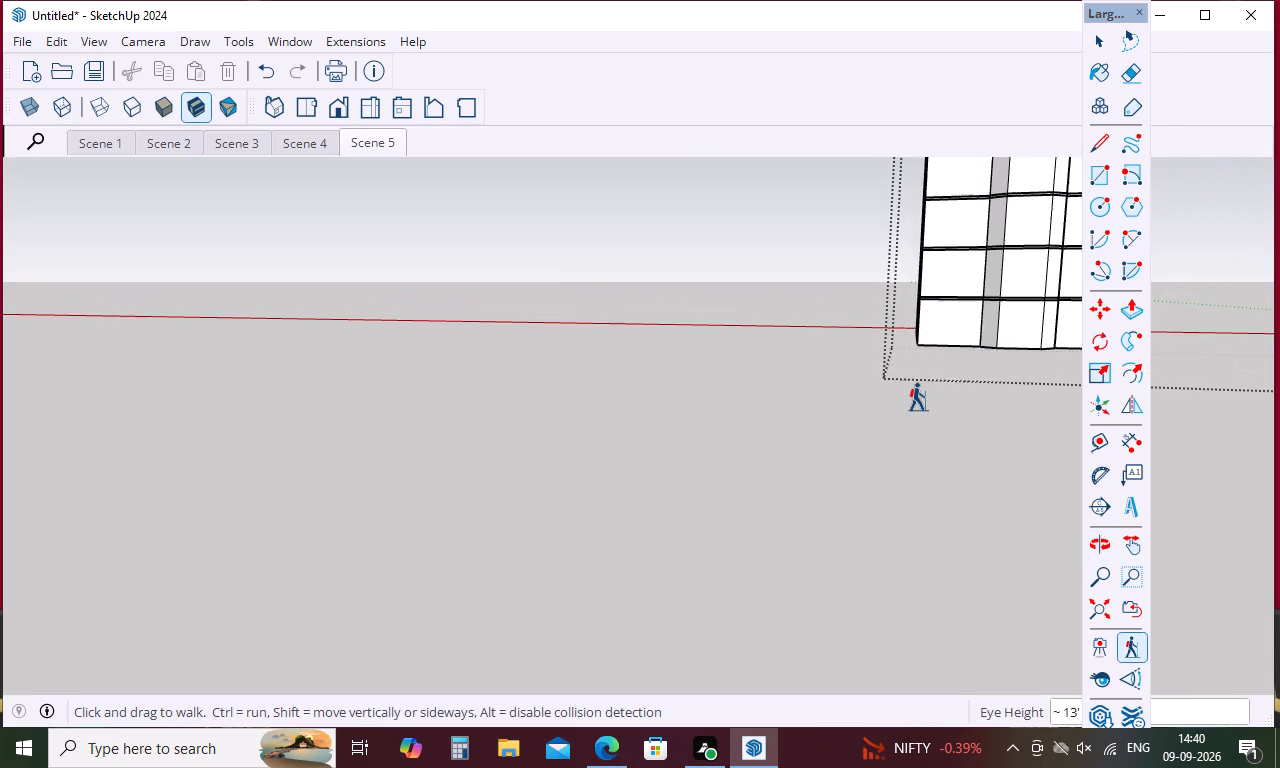
scroll(917, 397, "down", 15)
middle_click_drag(1031, 361, 972, 396)
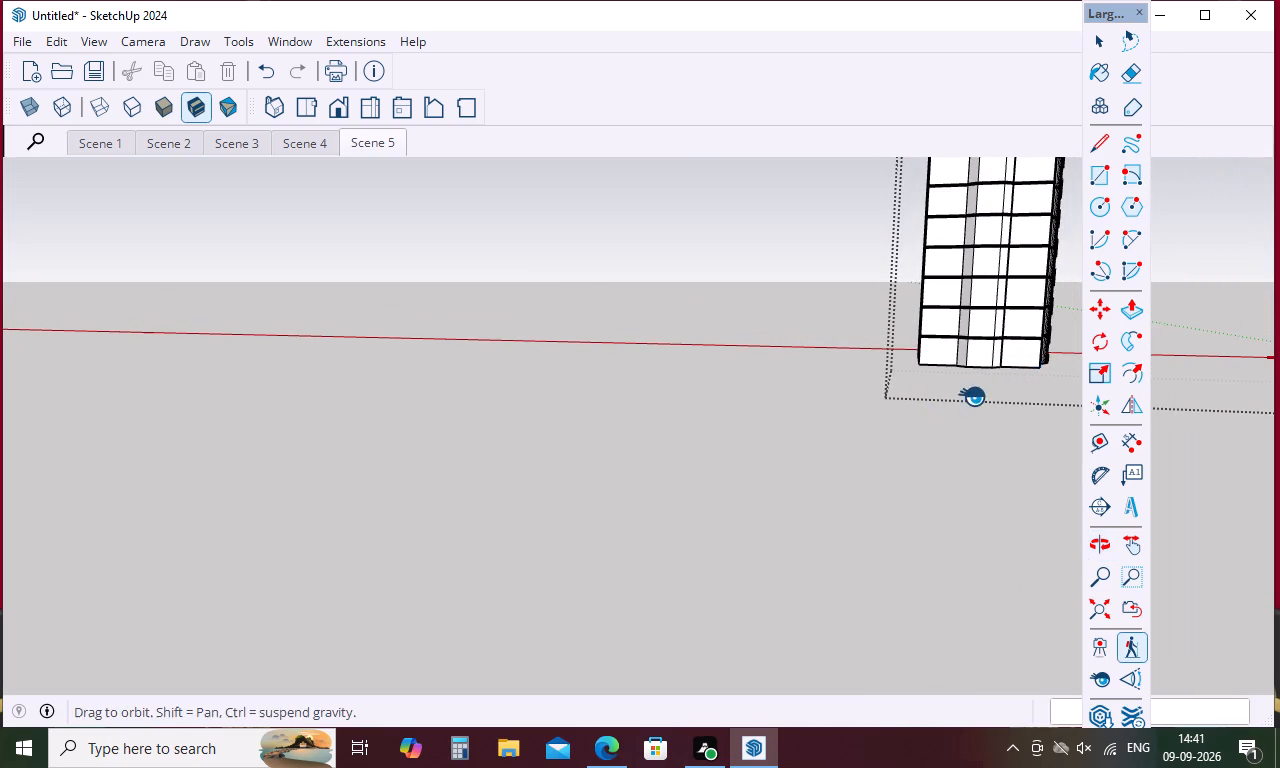
middle_click_drag(972, 396, 877, 406)
scroll(877, 399, "down", 10)
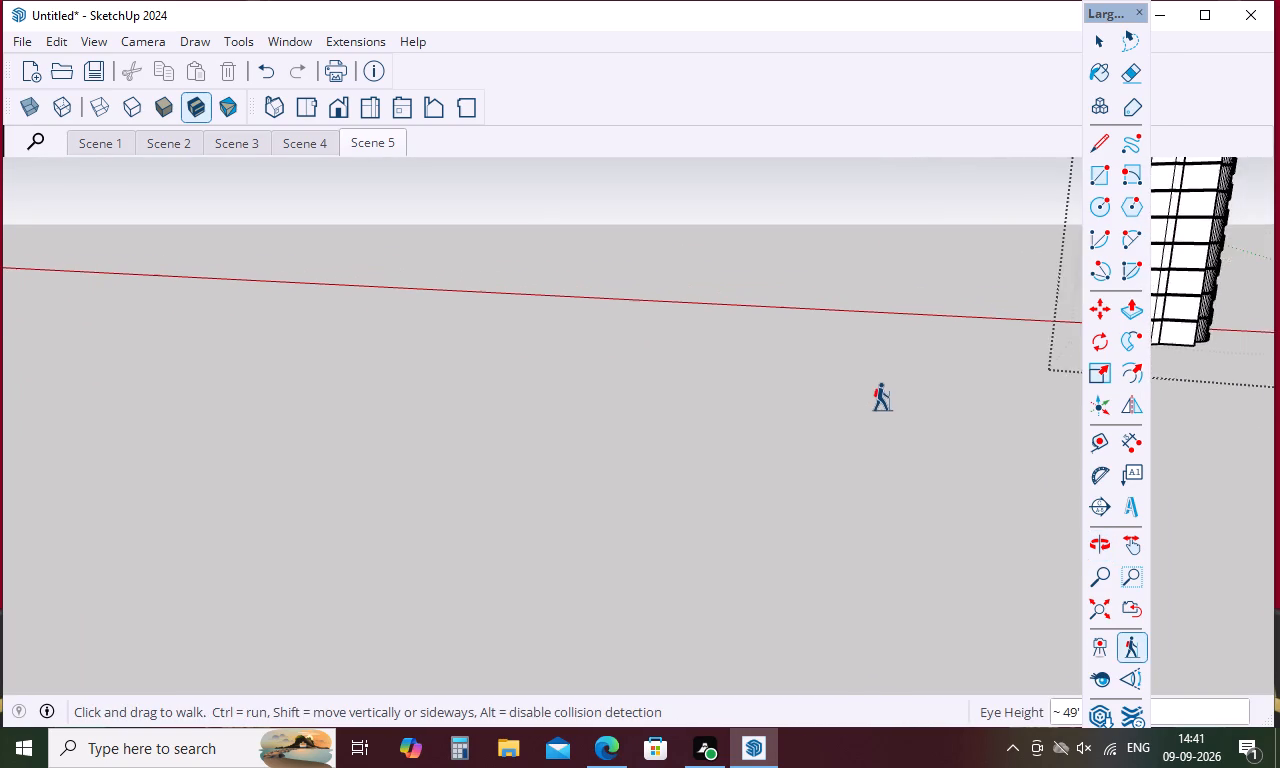
scroll(882, 397, "down", 5)
middle_click_drag(1279, 348, 1217, 368)
middle_click_drag(1211, 342, 1111, 359)
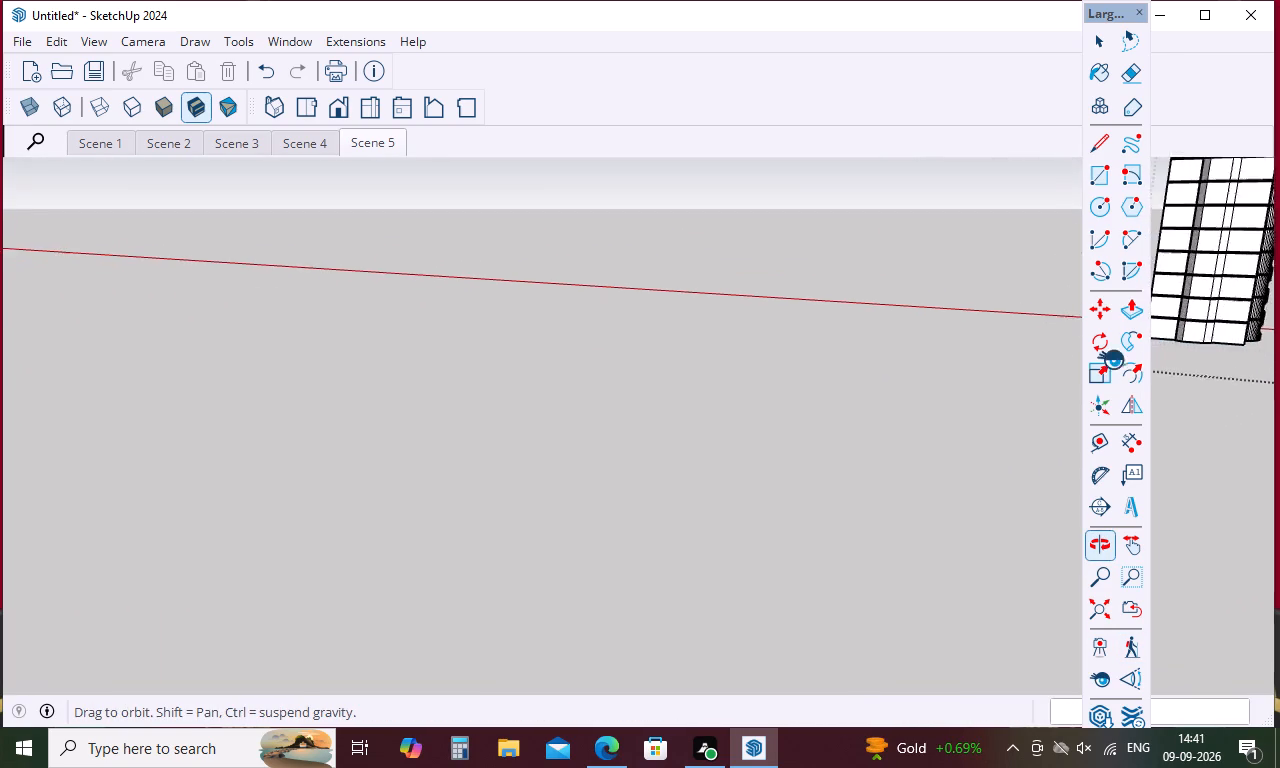
middle_click_drag(1111, 359, 962, 359)
scroll(952, 337, "down", 12)
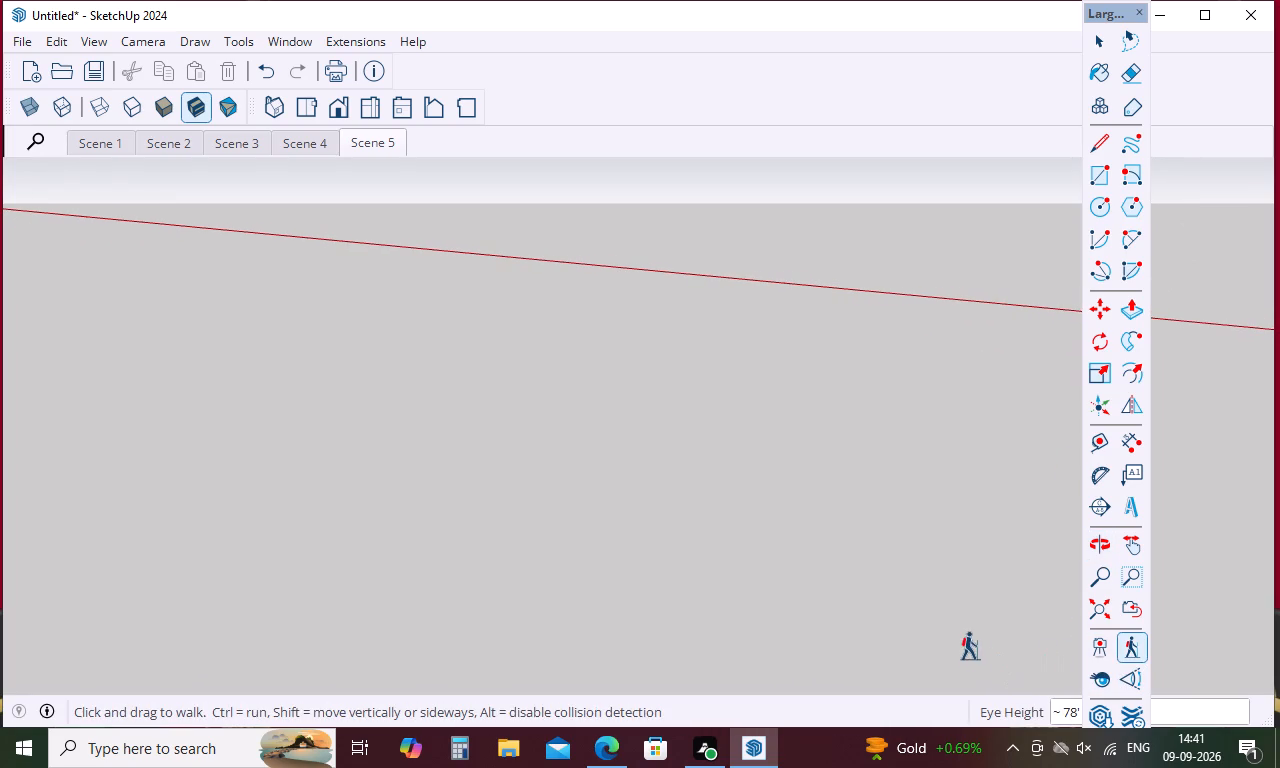
left_click(1136, 652)
key("space")
Bring the distant tower back into view and move in close to its upper floors.
scroll(879, 404, "down", 8)
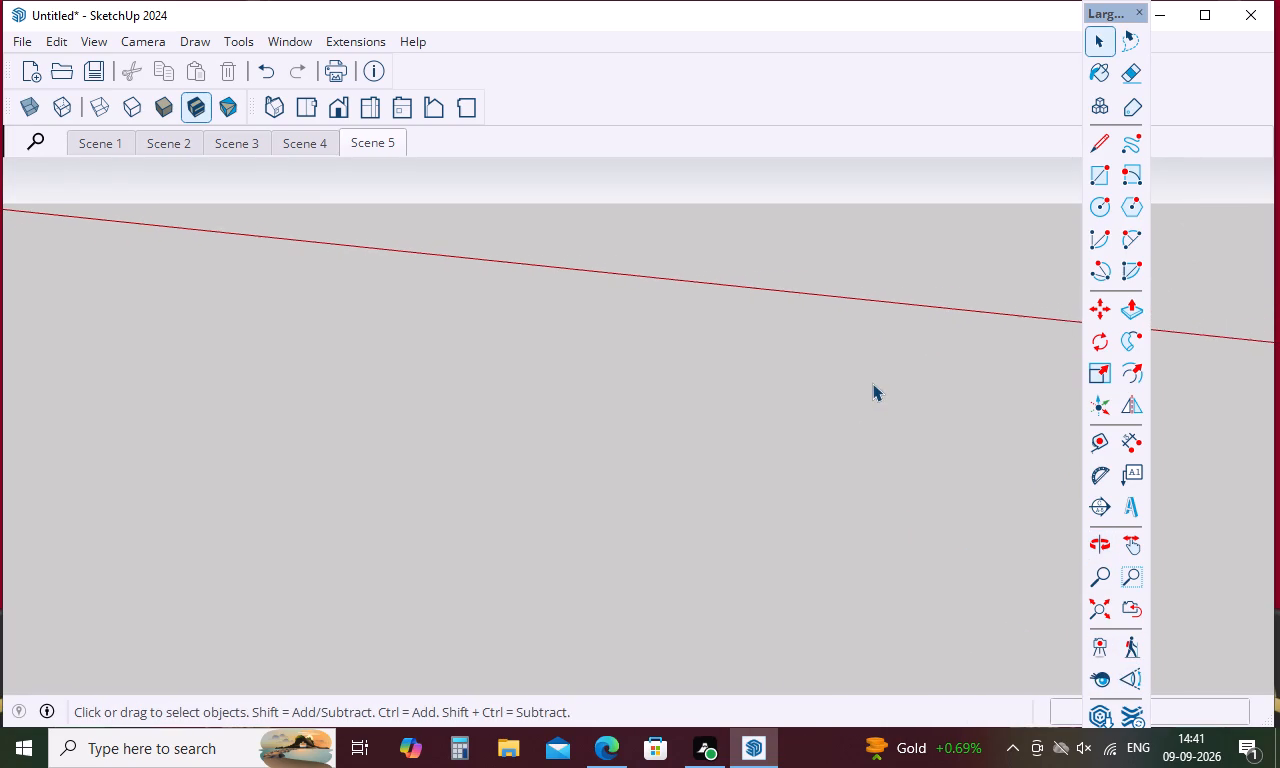
scroll(872, 383, "down", 16)
scroll(1208, 321, "up", 2)
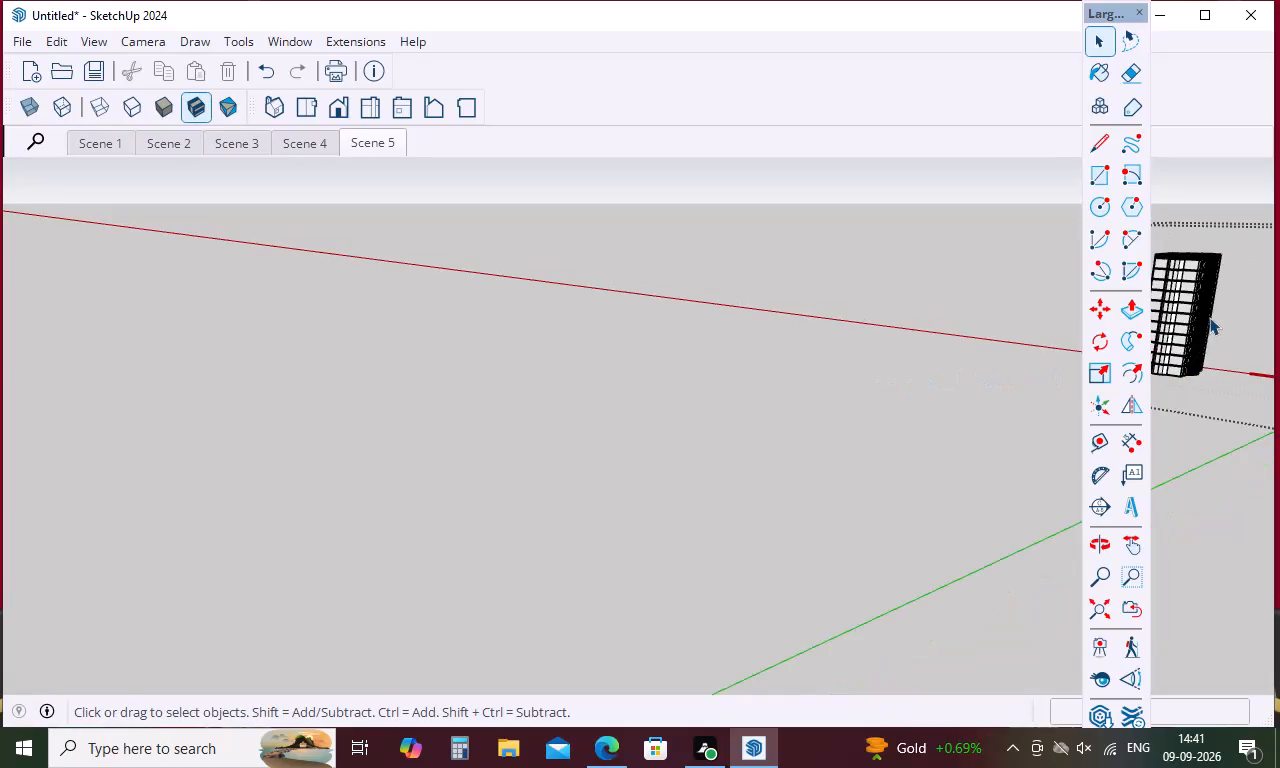
scroll(1209, 317, "up", 19)
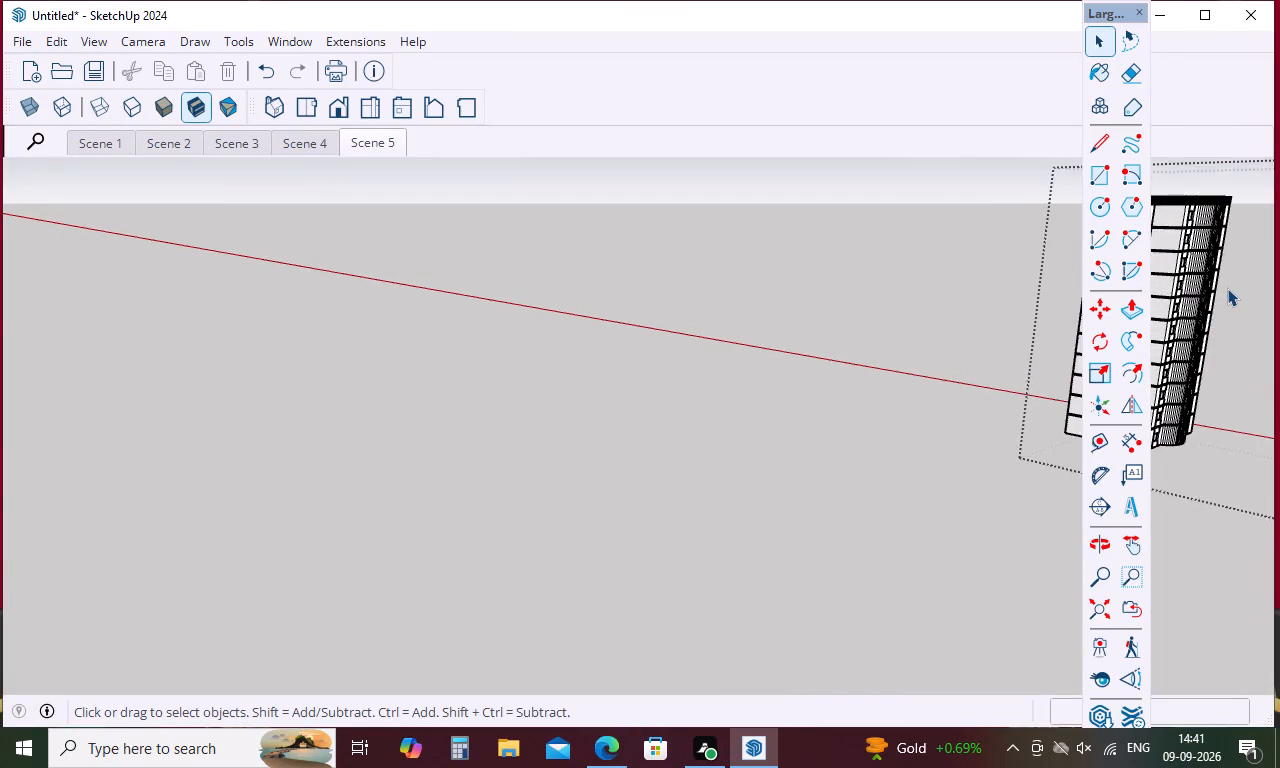
scroll(1227, 288, "up", 15)
middle_click_drag(1223, 286, 1115, 327)
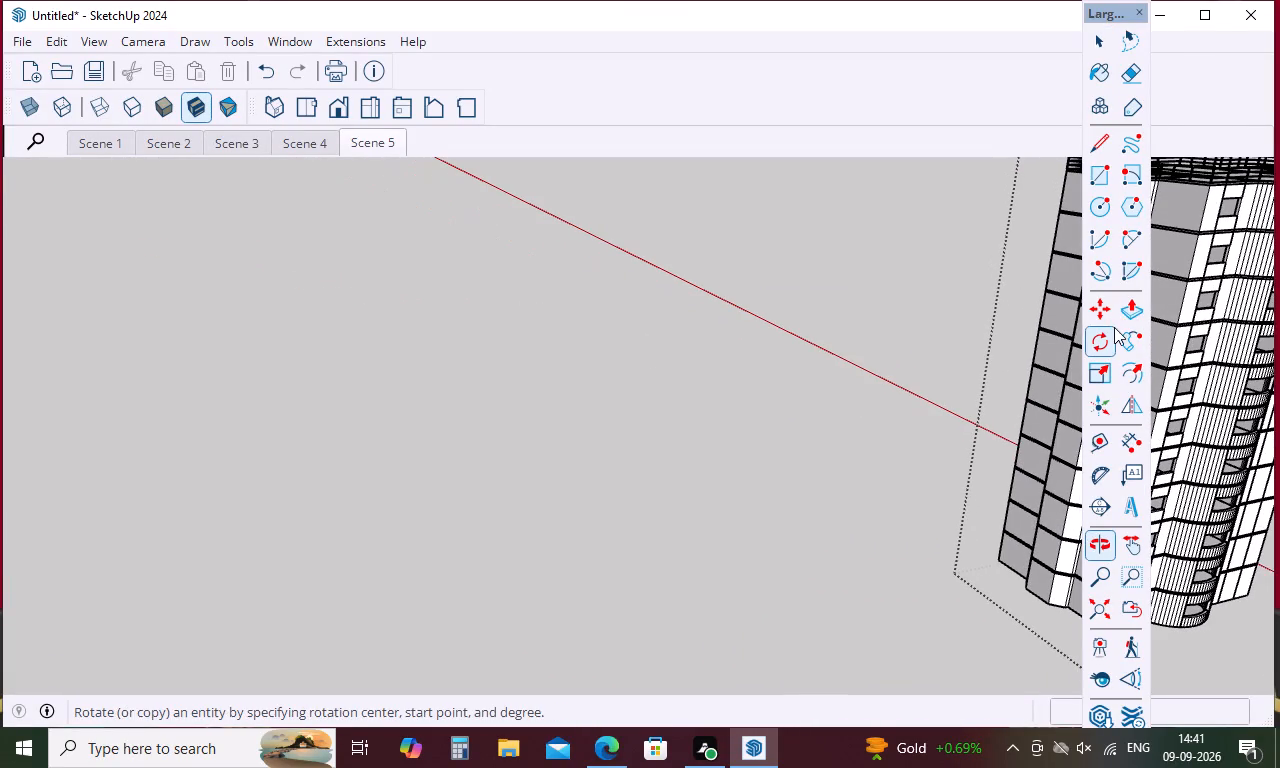
View the whole tower from above and orbit down to a low viewpoint facing its curved window side.
scroll(1113, 327, "down", 5)
scroll(933, 387, "down", 15)
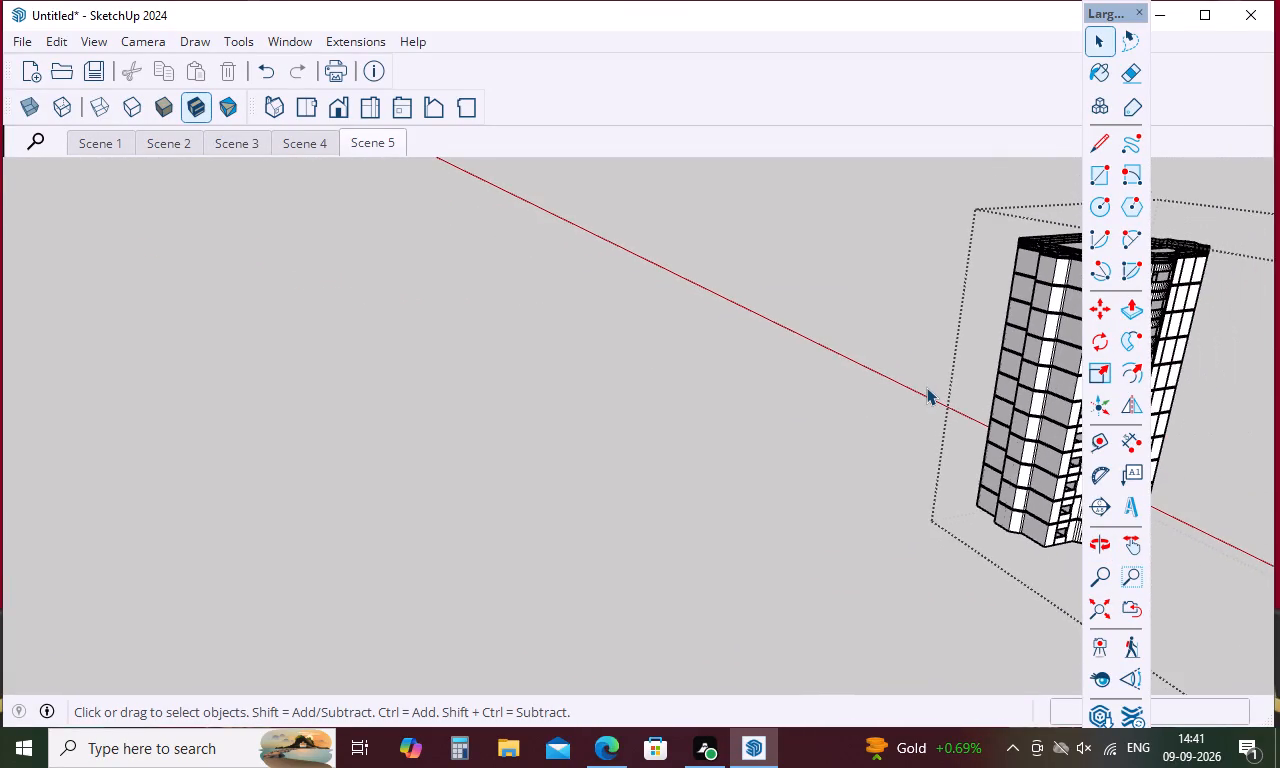
scroll(926, 387, "down", 16)
scroll(927, 385, "down", 5)
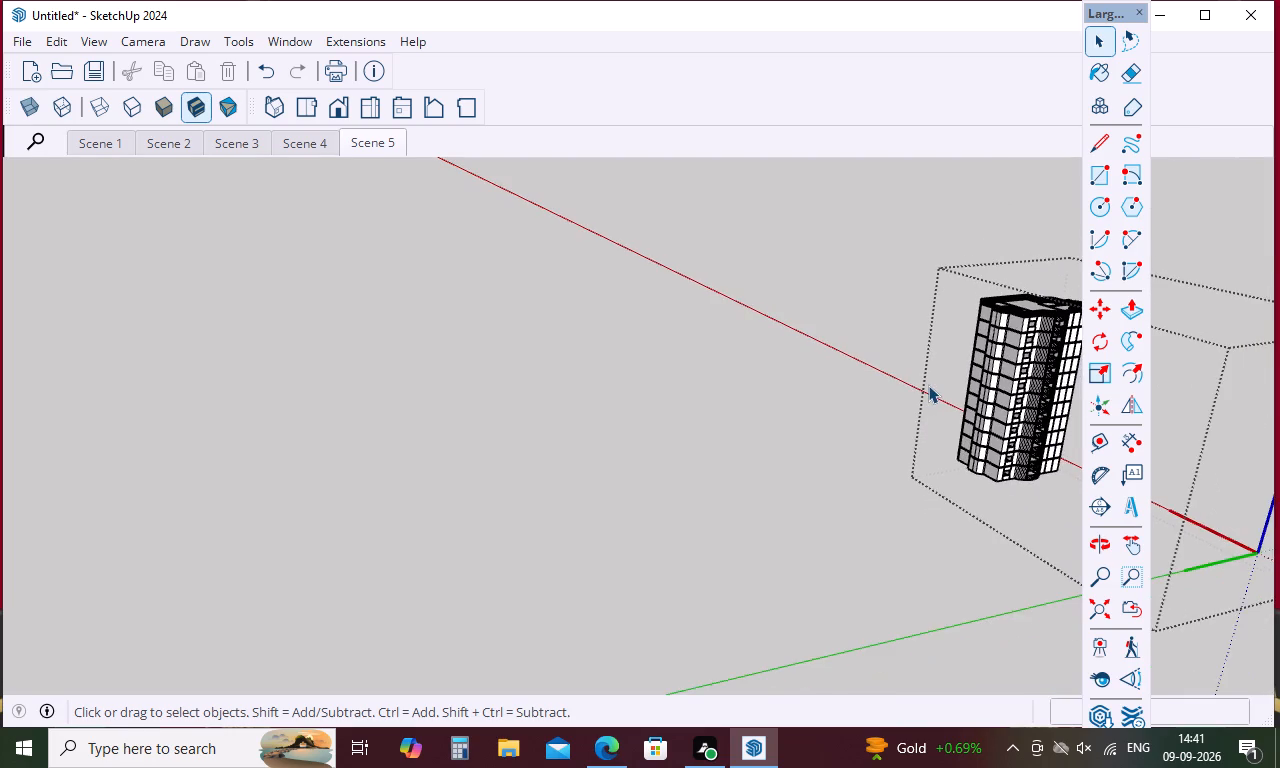
scroll(928, 385, "down", 10)
scroll(1068, 320, "up", 10)
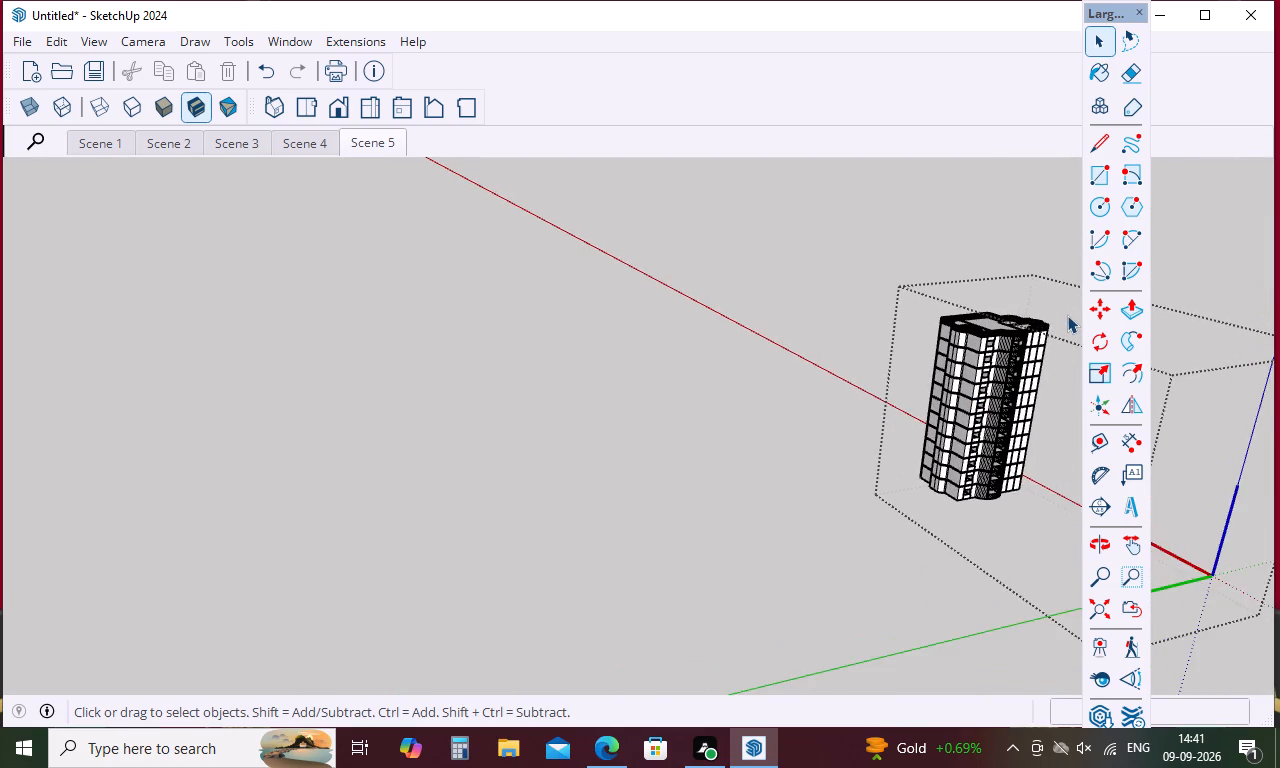
scroll(1067, 315, "up", 16)
scroll(1067, 315, "up", 10)
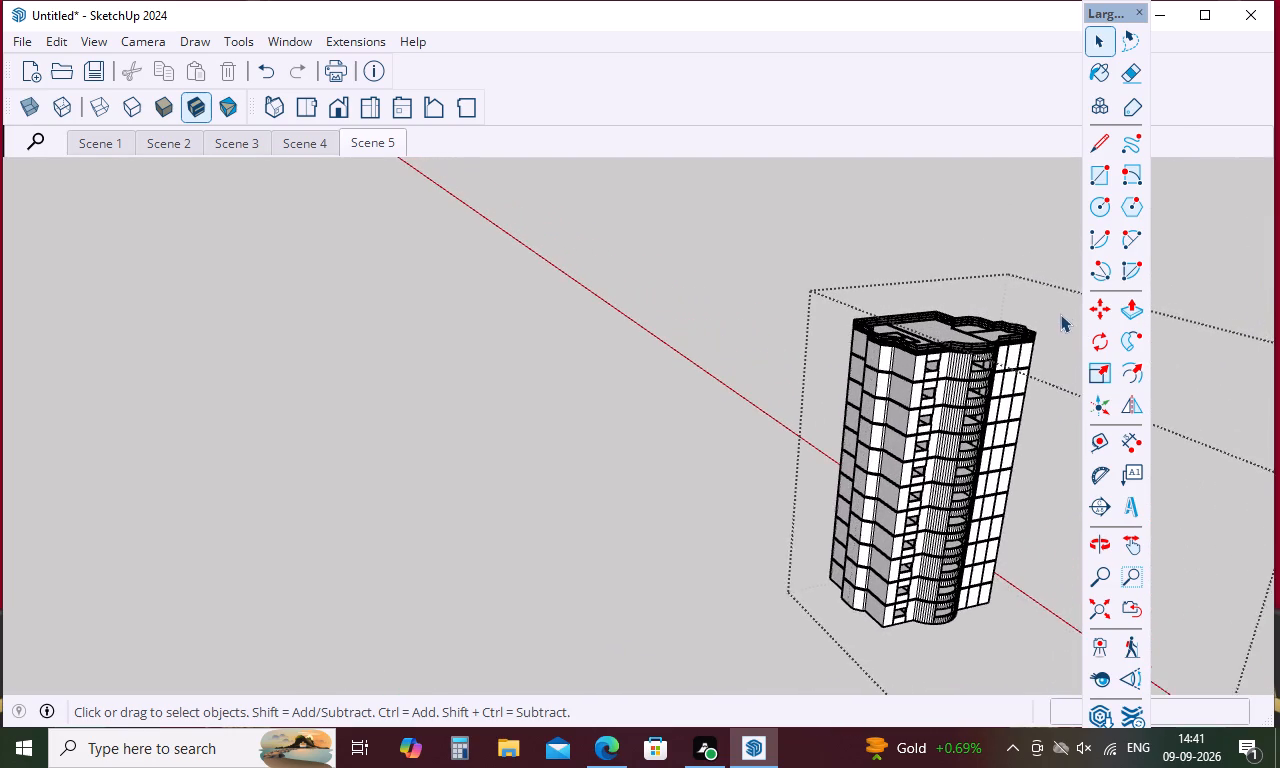
scroll(1058, 315, "up", 5)
middle_click_drag(1022, 509, 914, 395)
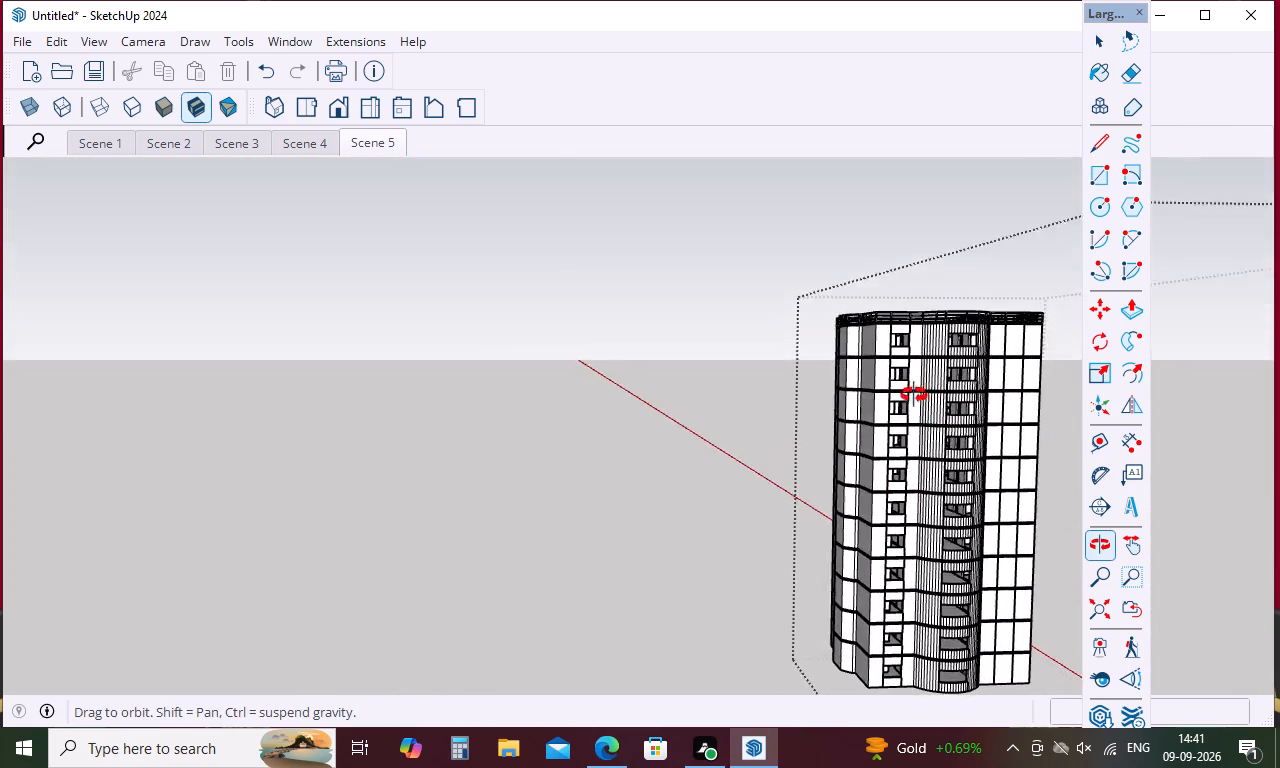
middle_click_drag(914, 395, 865, 366)
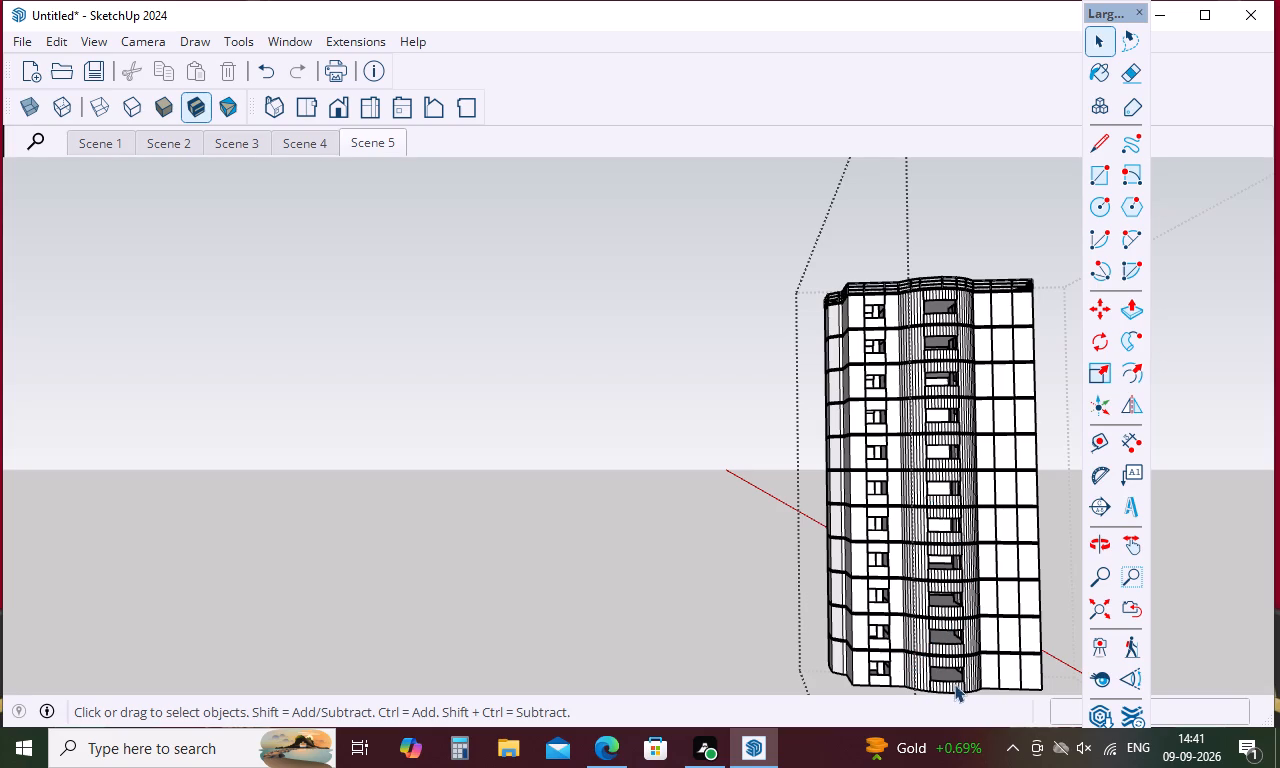
scroll(949, 670, "up", 4)
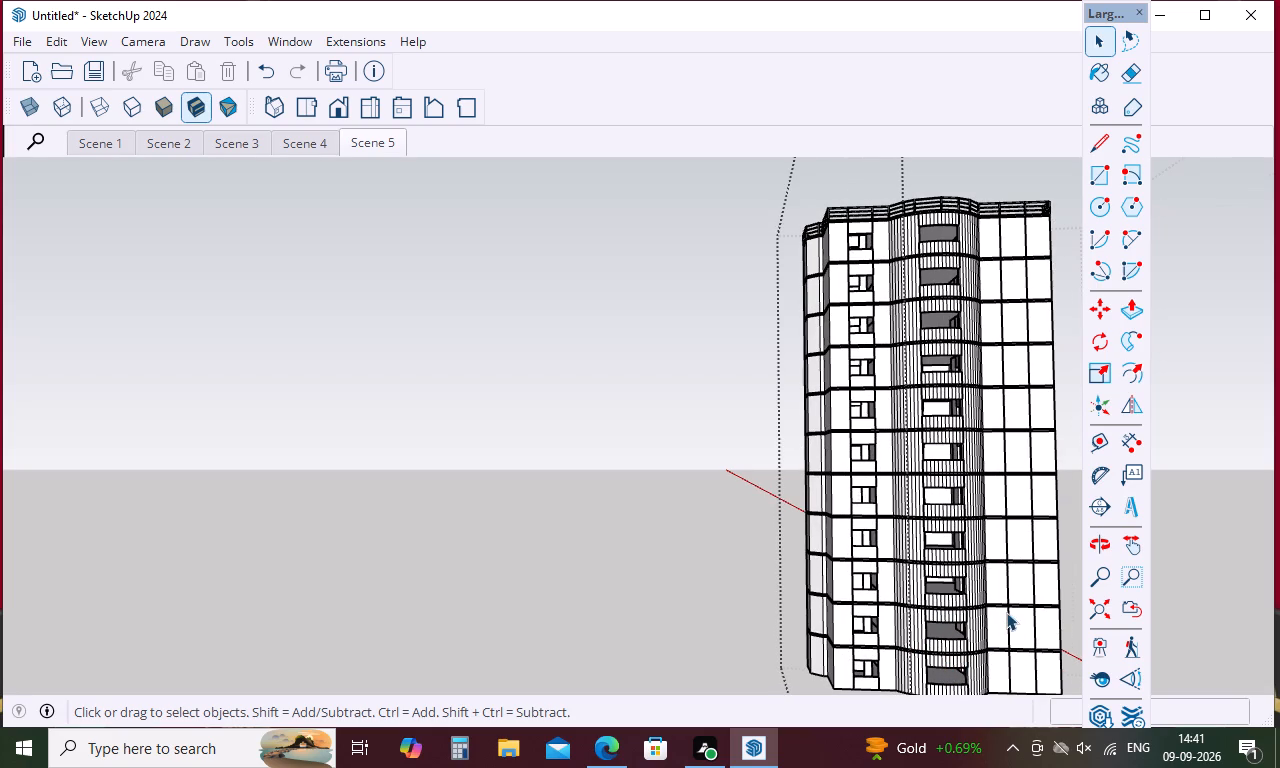
scroll(953, 670, "up", 4)
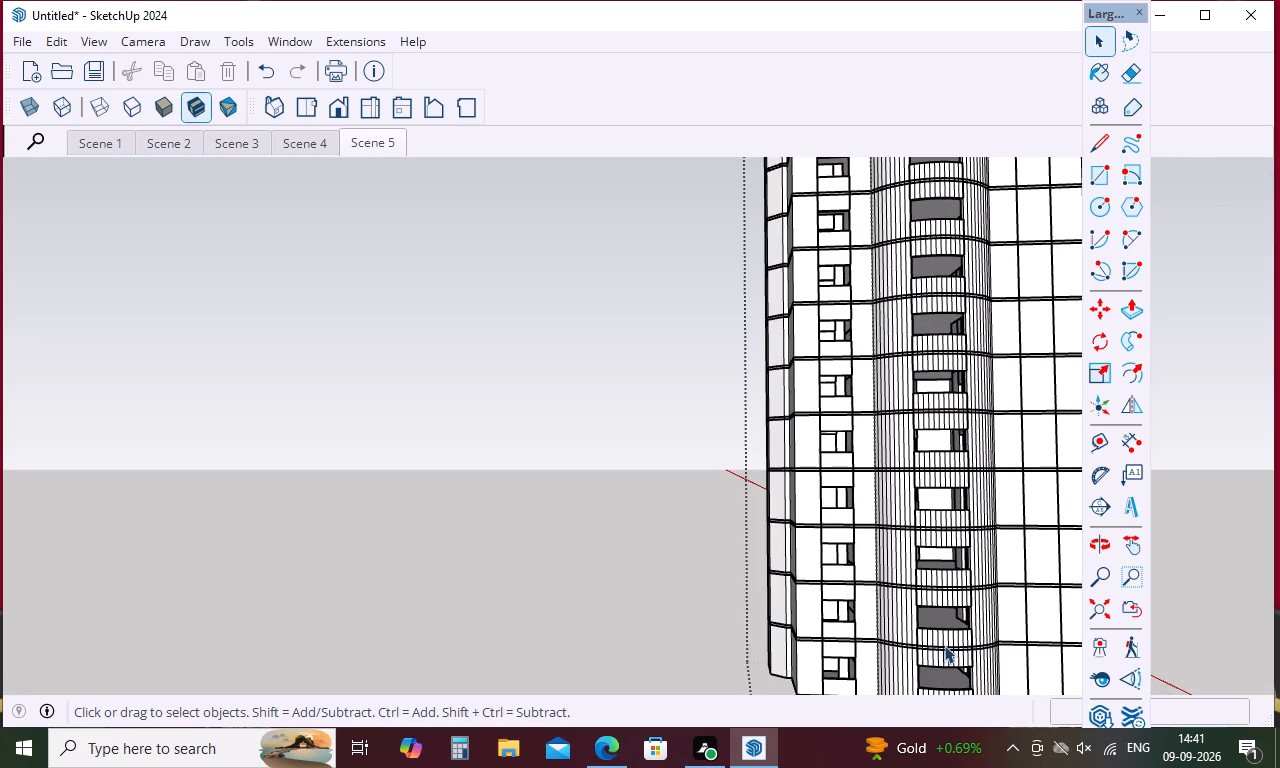
scroll(961, 467, "down", 8)
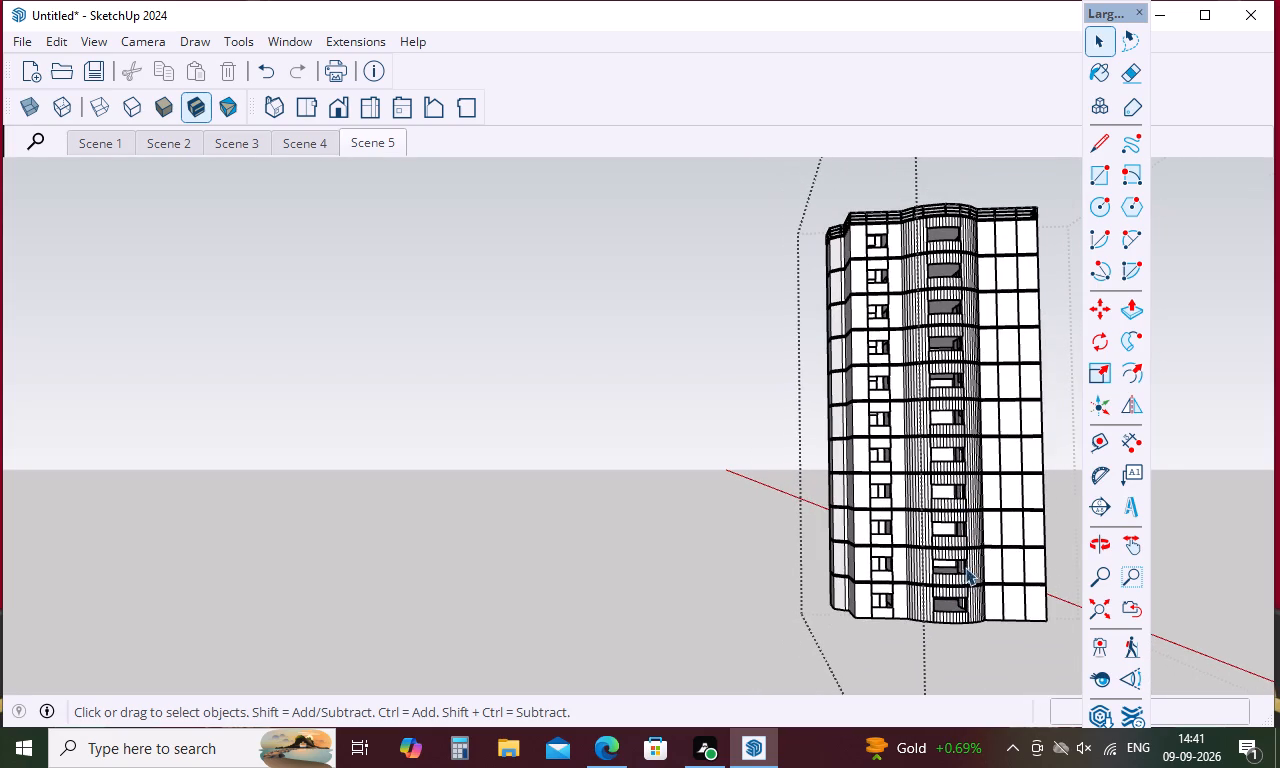
Orbit around the tower to the side with the railed balconies and move in on its lower floors.
middle_click_drag(980, 567, 800, 581)
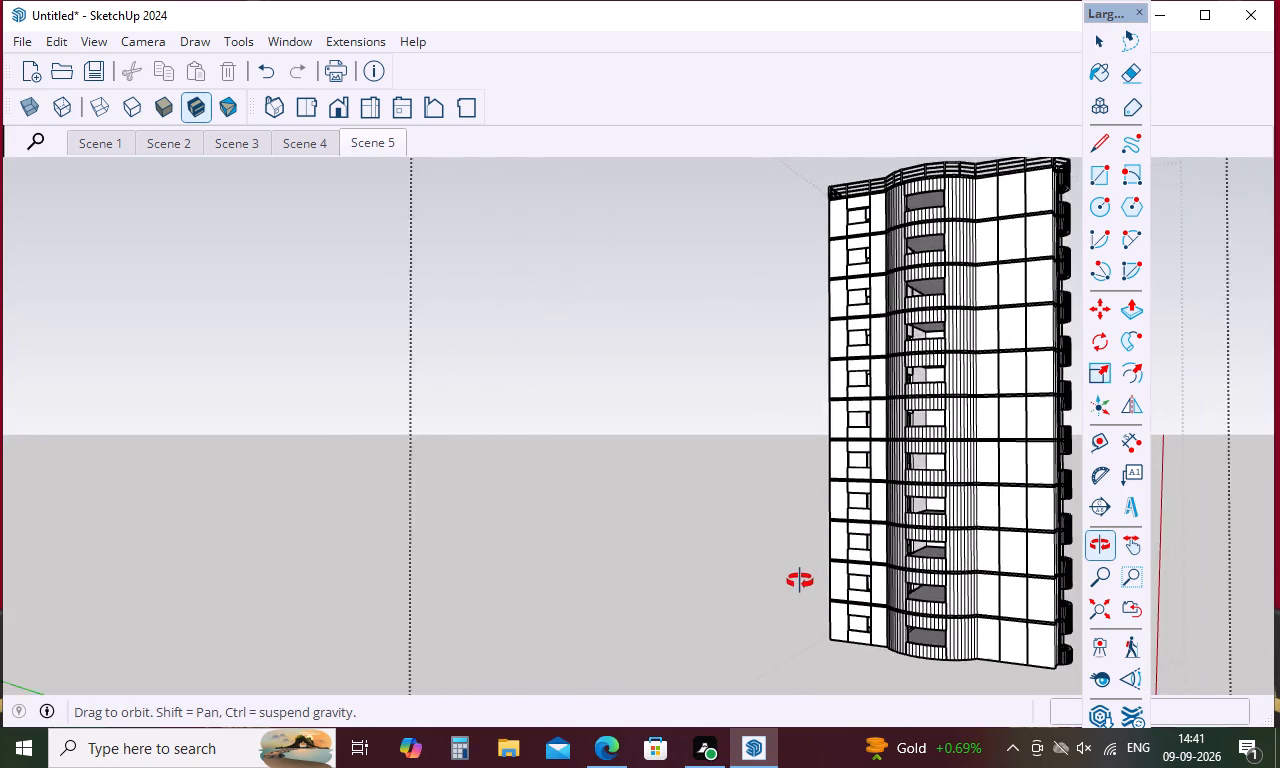
middle_click_drag(800, 581, 696, 565)
middle_click_drag(963, 552, 889, 572)
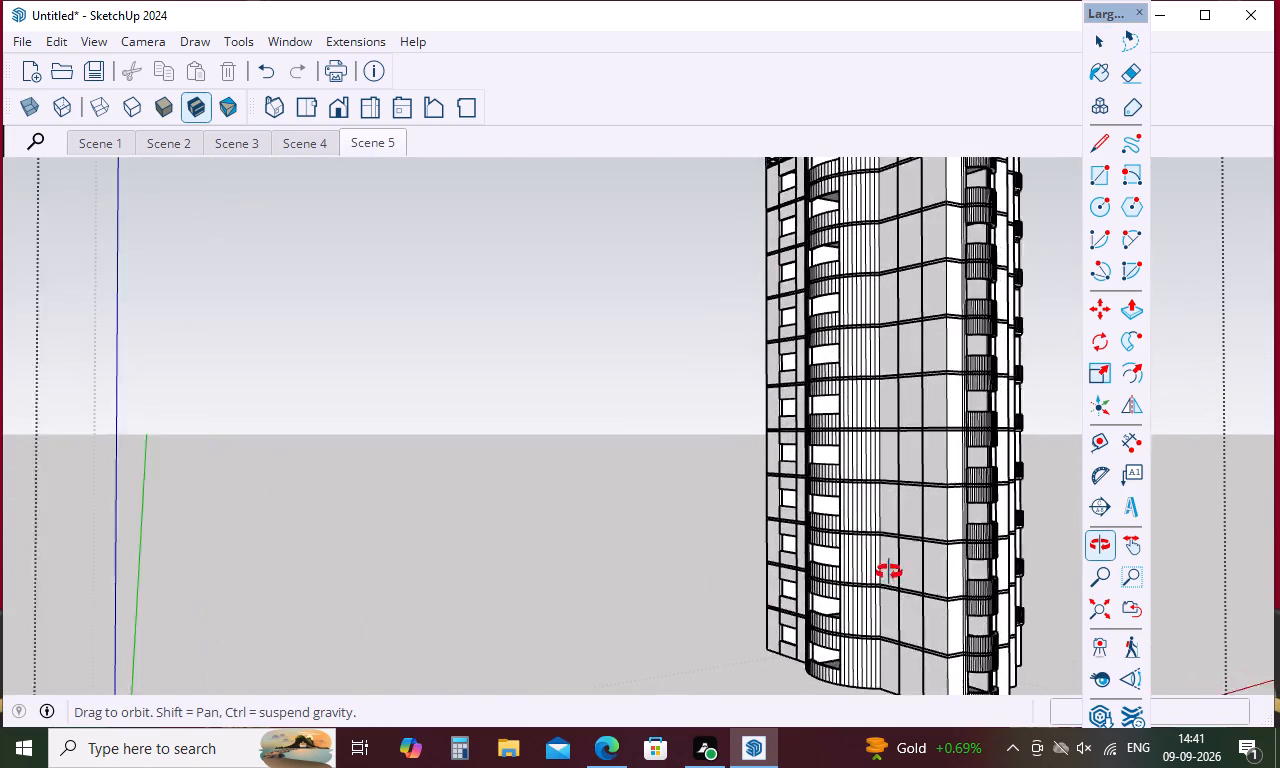
middle_click_drag(889, 572, 732, 536)
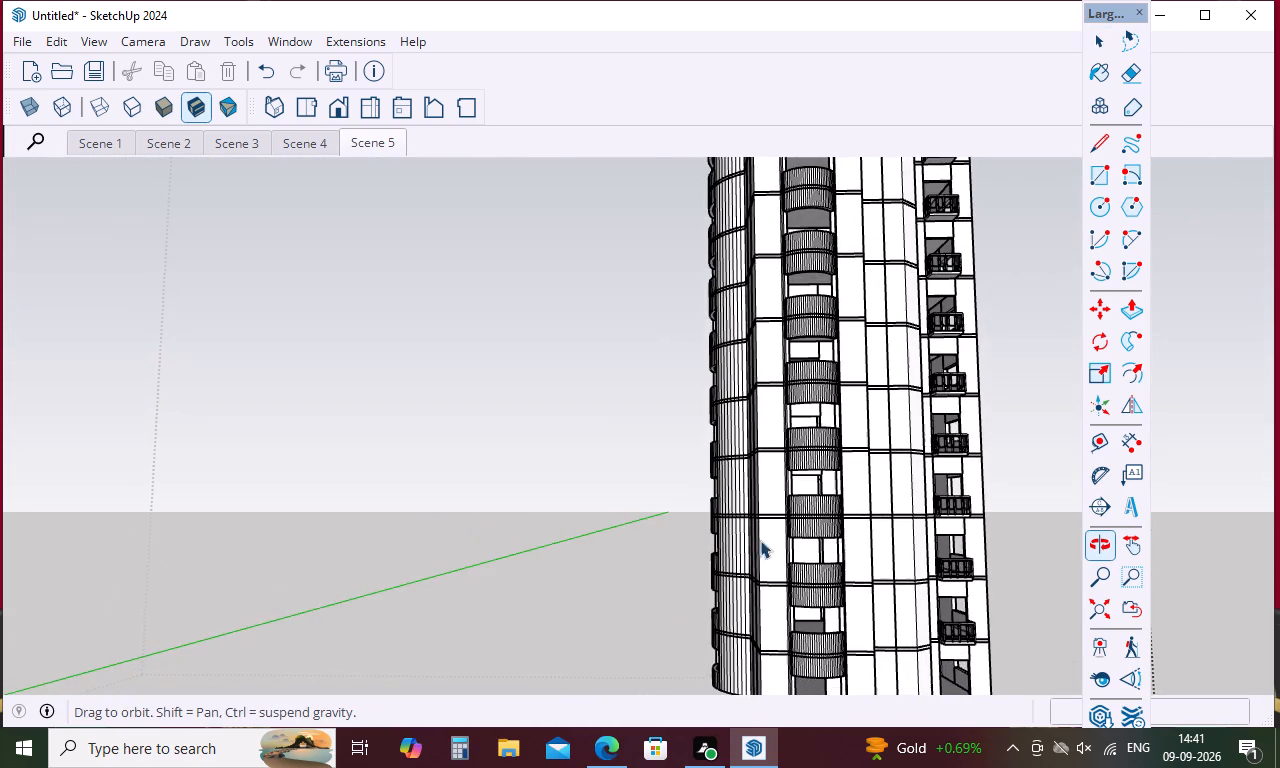
scroll(883, 502, "down", 5)
scroll(965, 631, "up", 5)
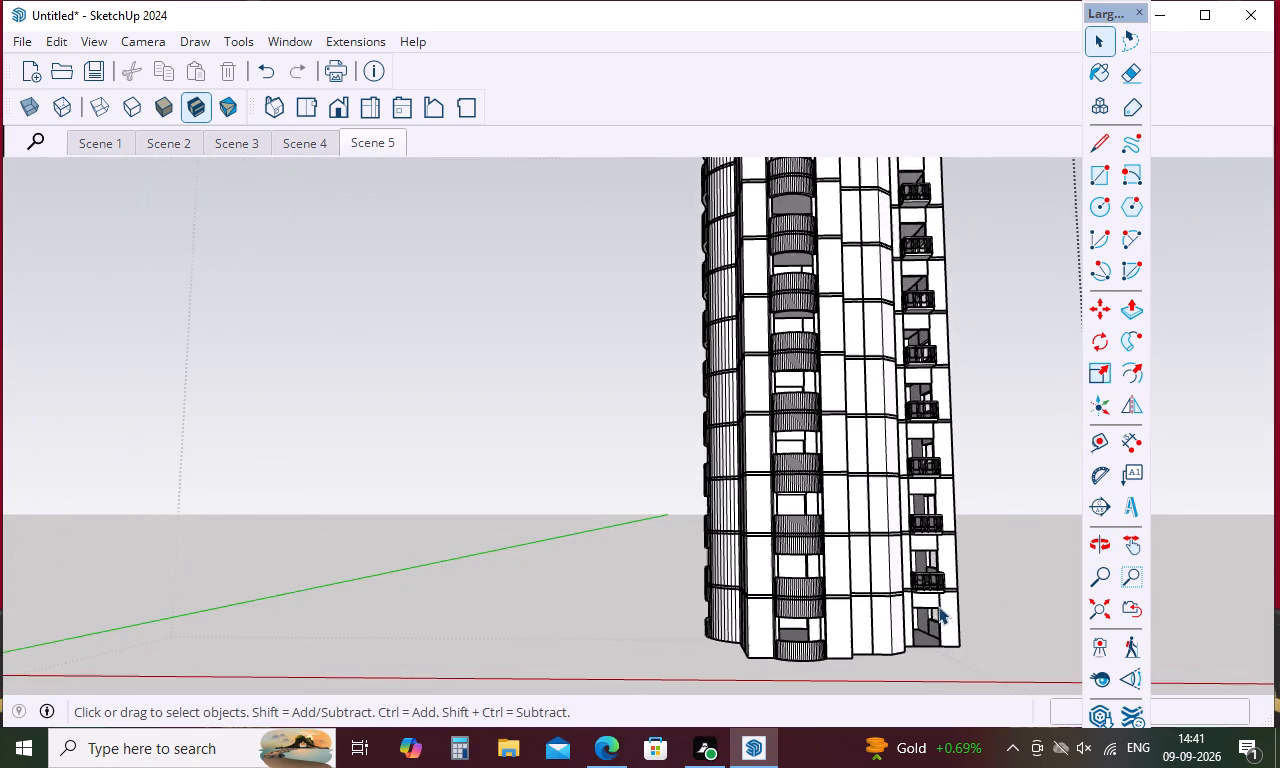
scroll(925, 628, "up", 10)
Activate the Walk tool and enter the ground-floor room through the opening below the railed balconies.
left_click(1130, 643)
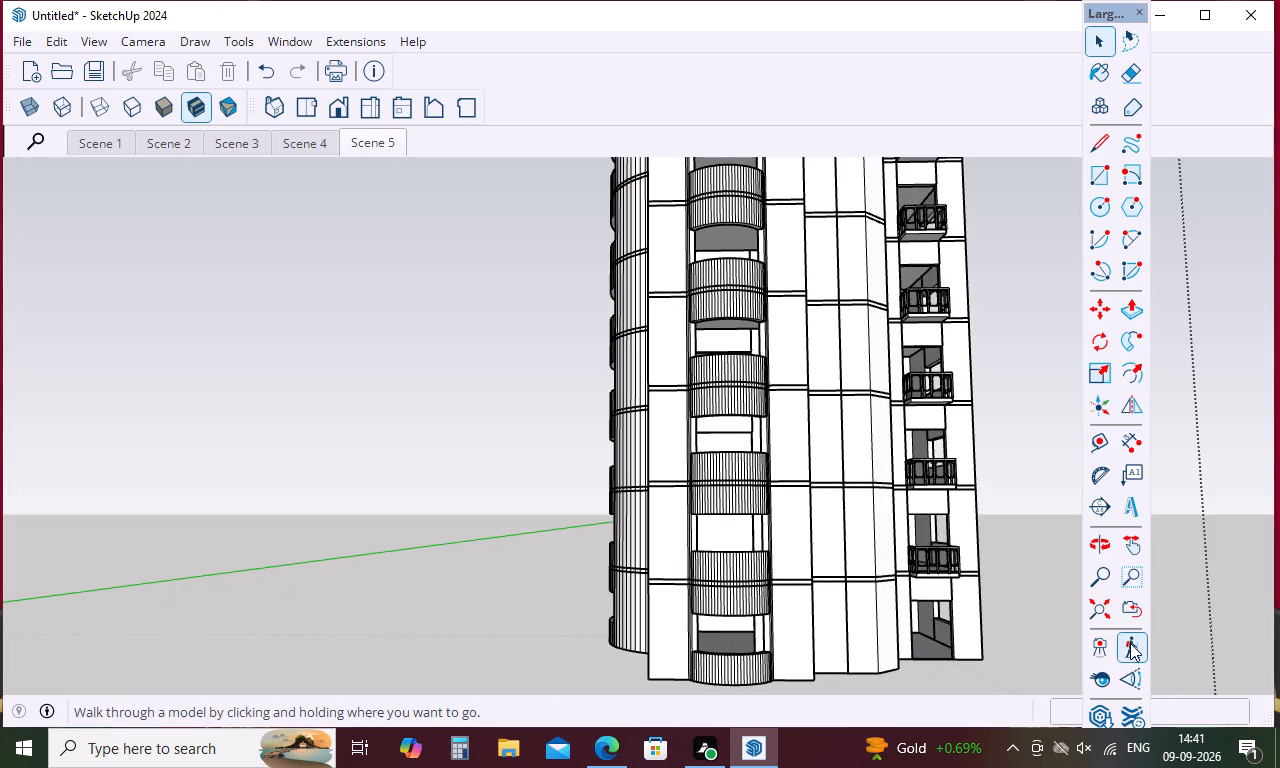
scroll(945, 650, "up", 15)
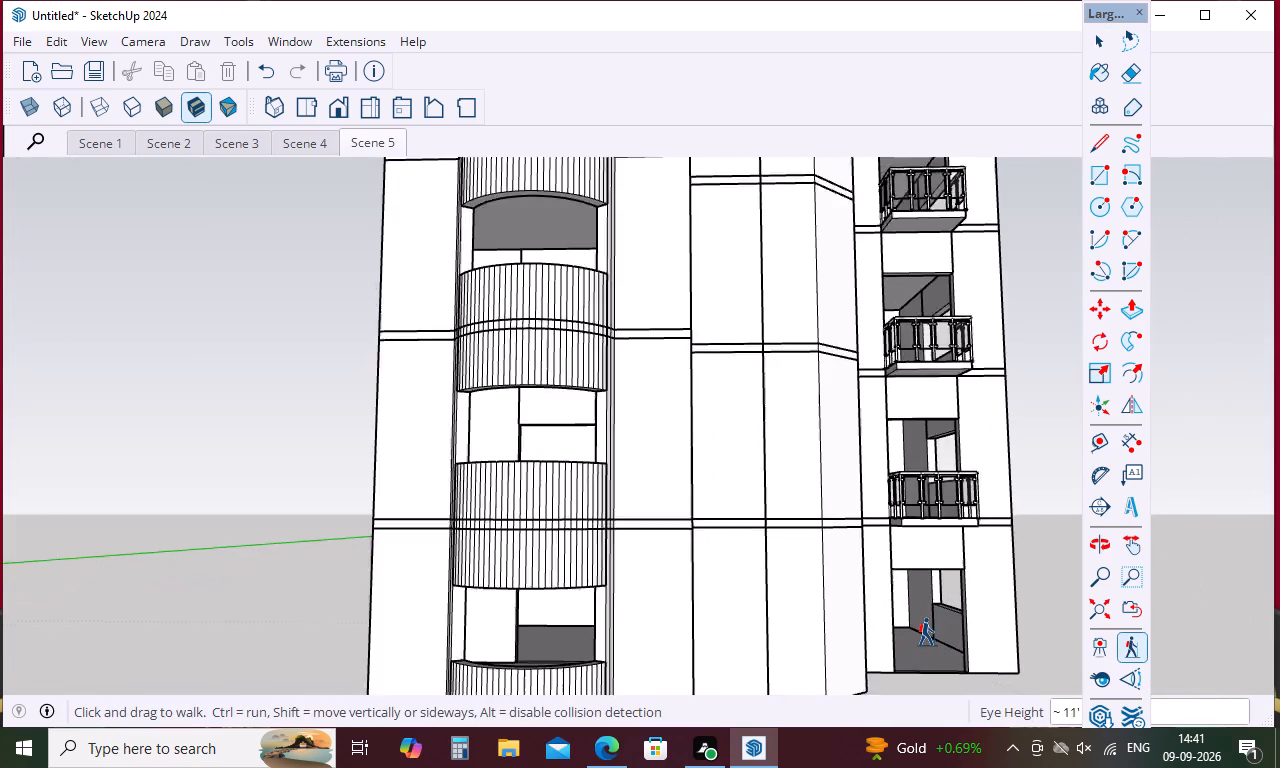
scroll(927, 632, "up", 19)
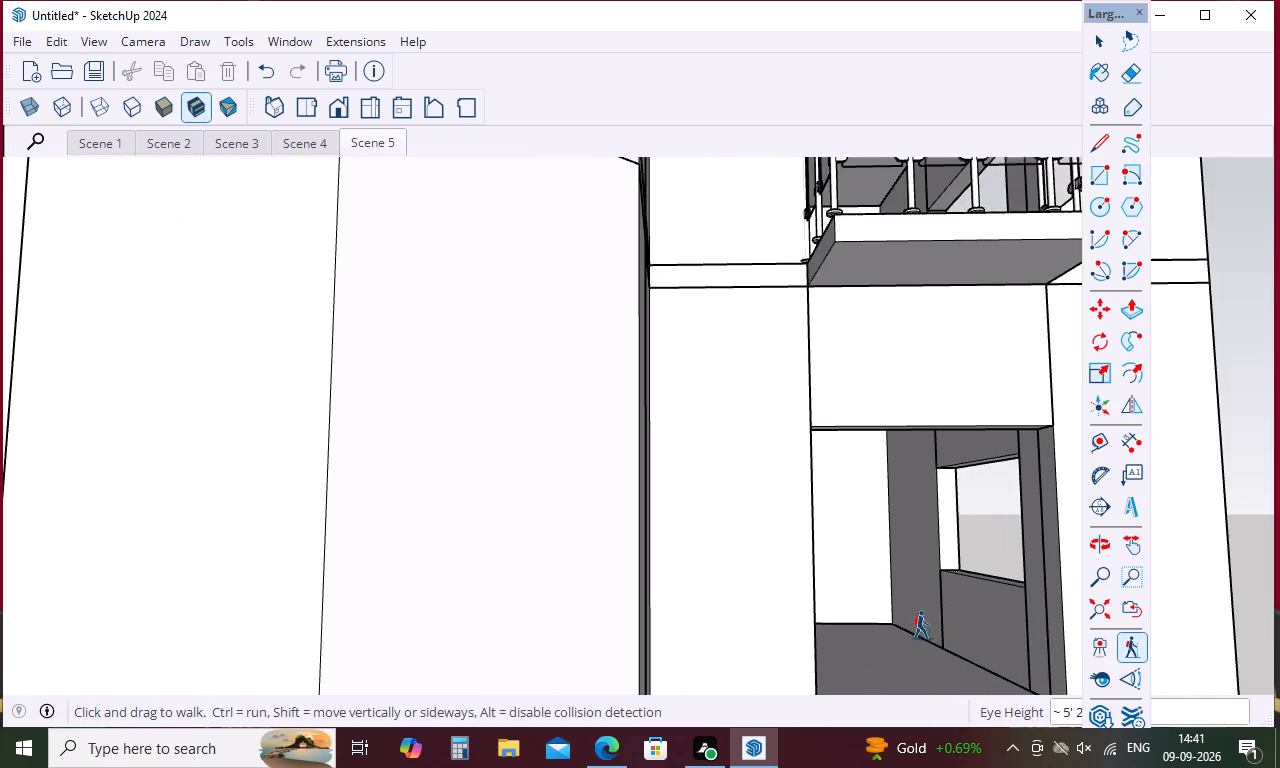
scroll(922, 625, "up", 9)
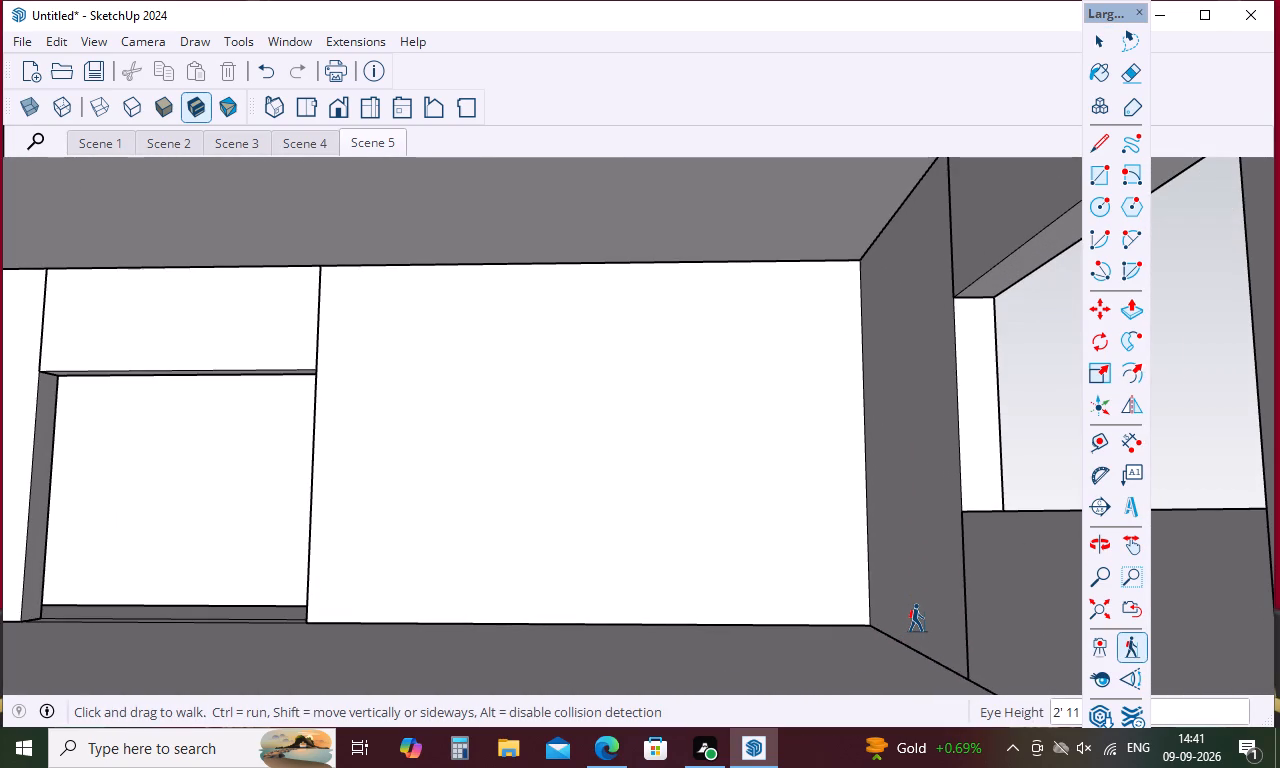
Look around the ground-floor room, from the wall with the doorway to the curved wall with the window.
middle_click_drag(897, 606, 833, 606)
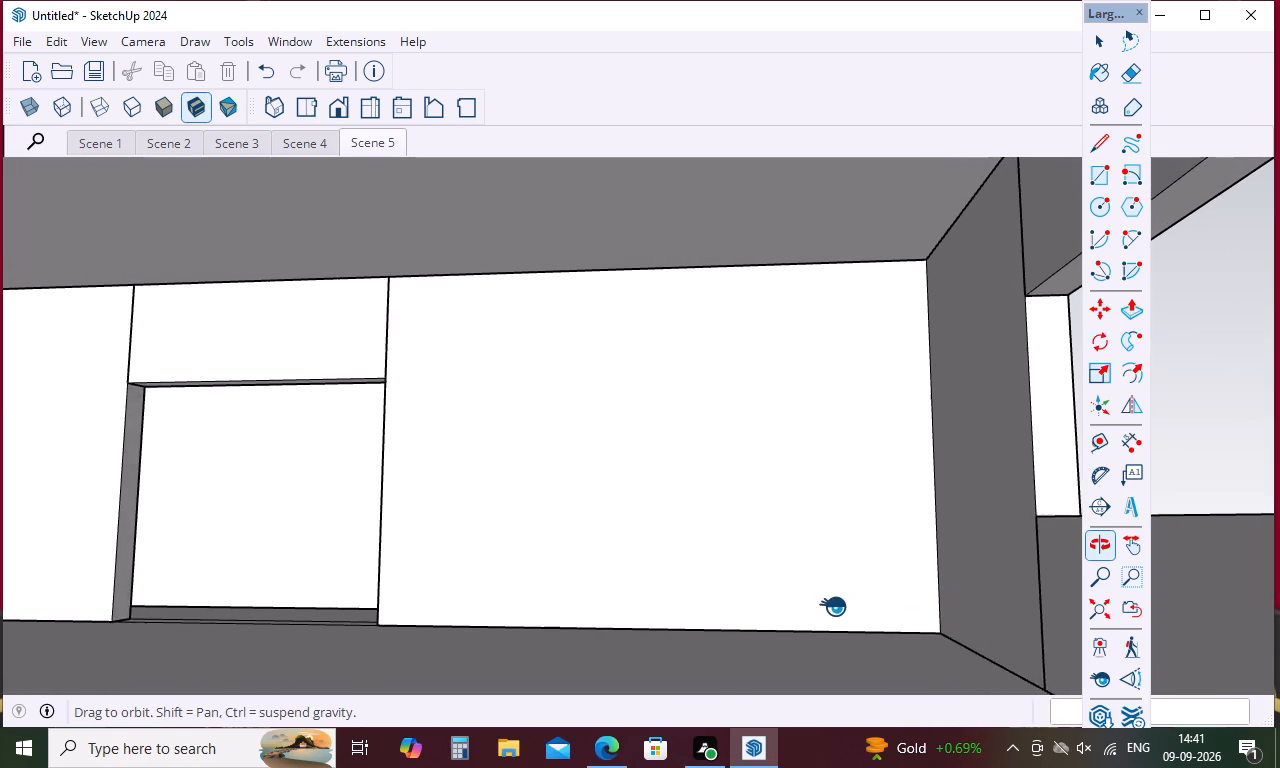
middle_click_drag(833, 606, 647, 602)
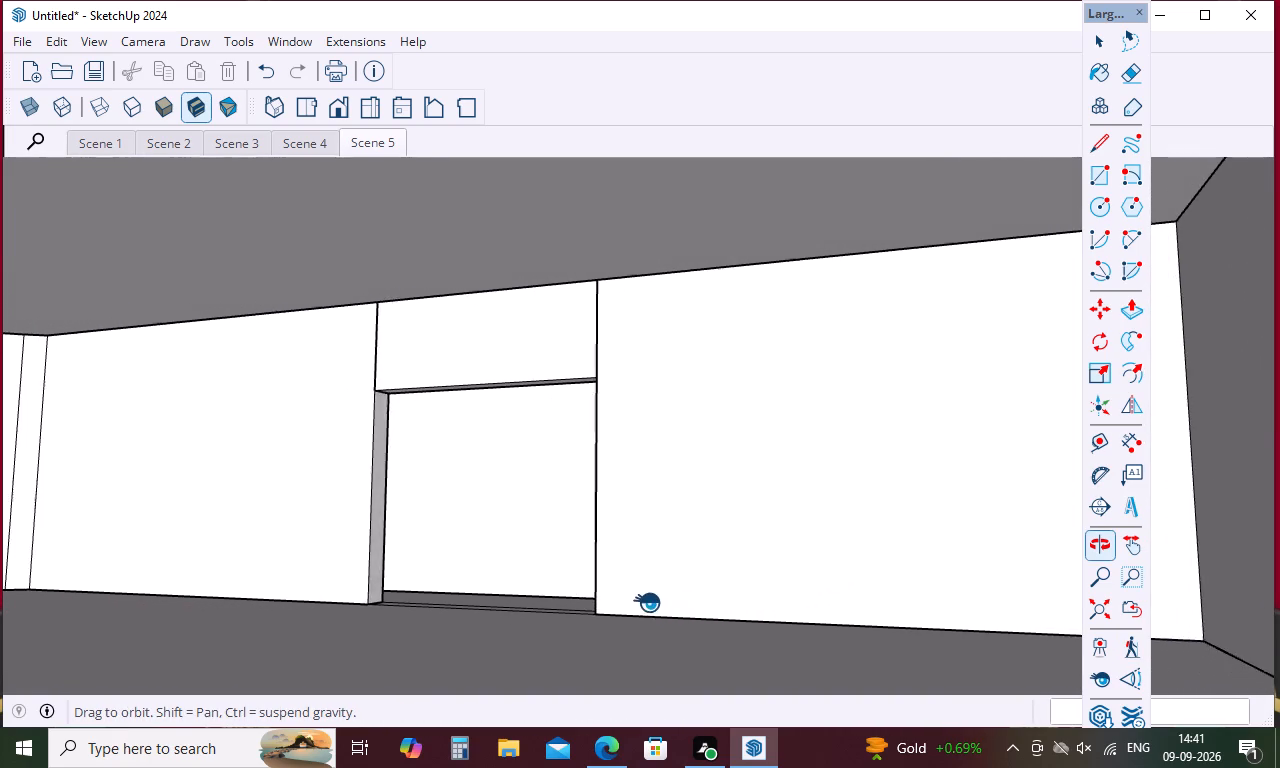
middle_click_drag(647, 602, 502, 615)
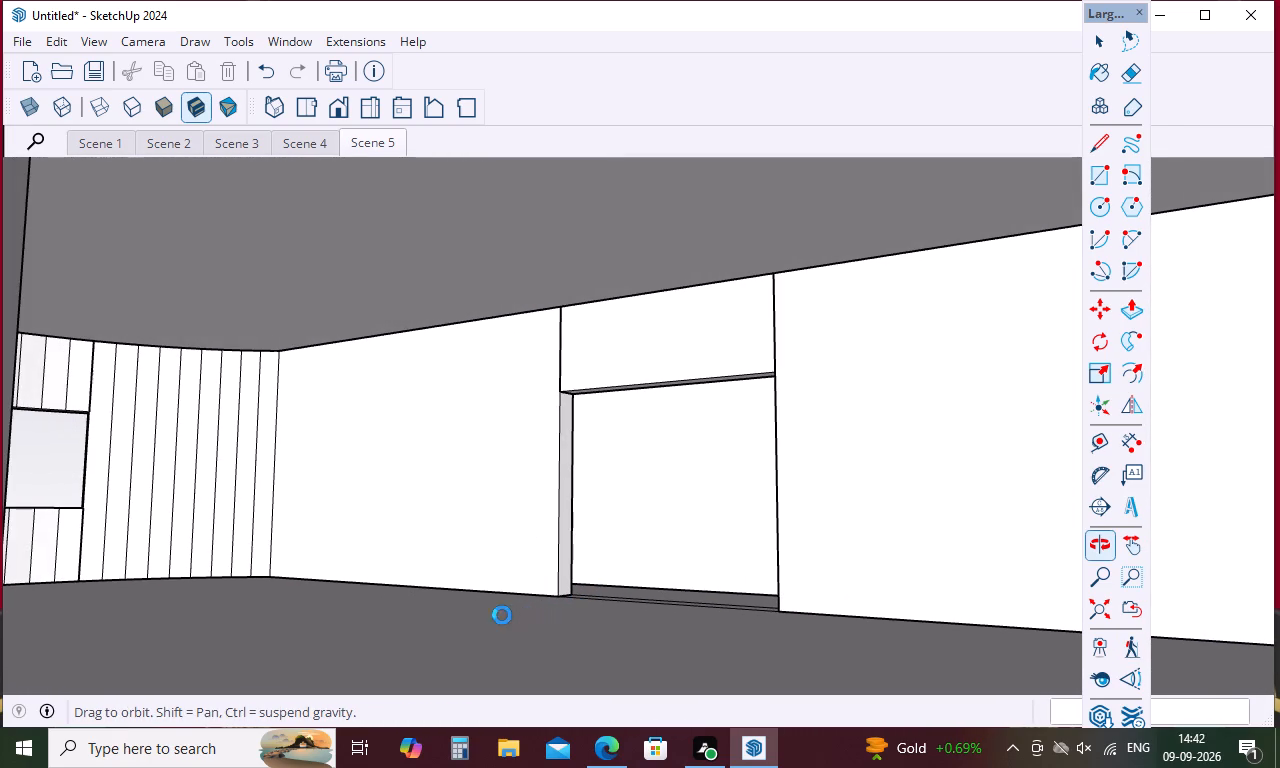
middle_click_drag(502, 615, 492, 616)
scroll(529, 560, "down", 4)
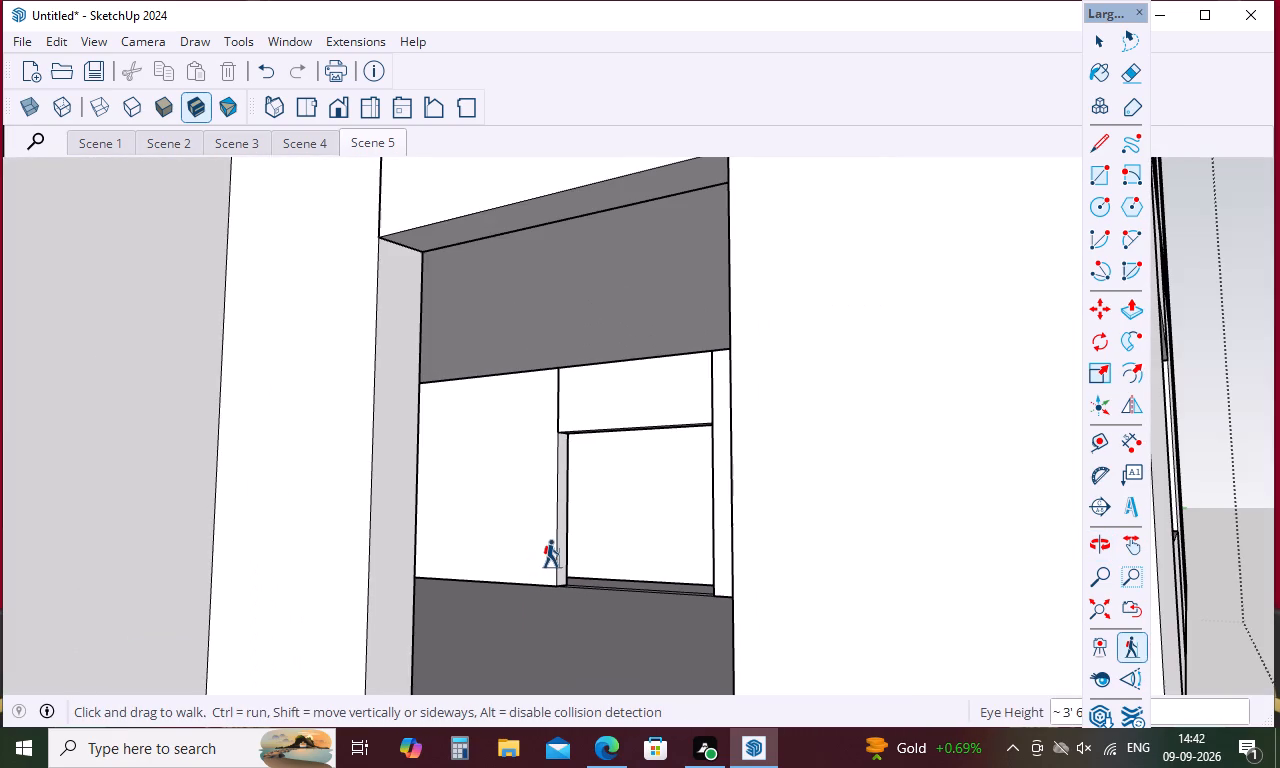
scroll(553, 554, "up", 8)
middle_click_drag(555, 550, 522, 550)
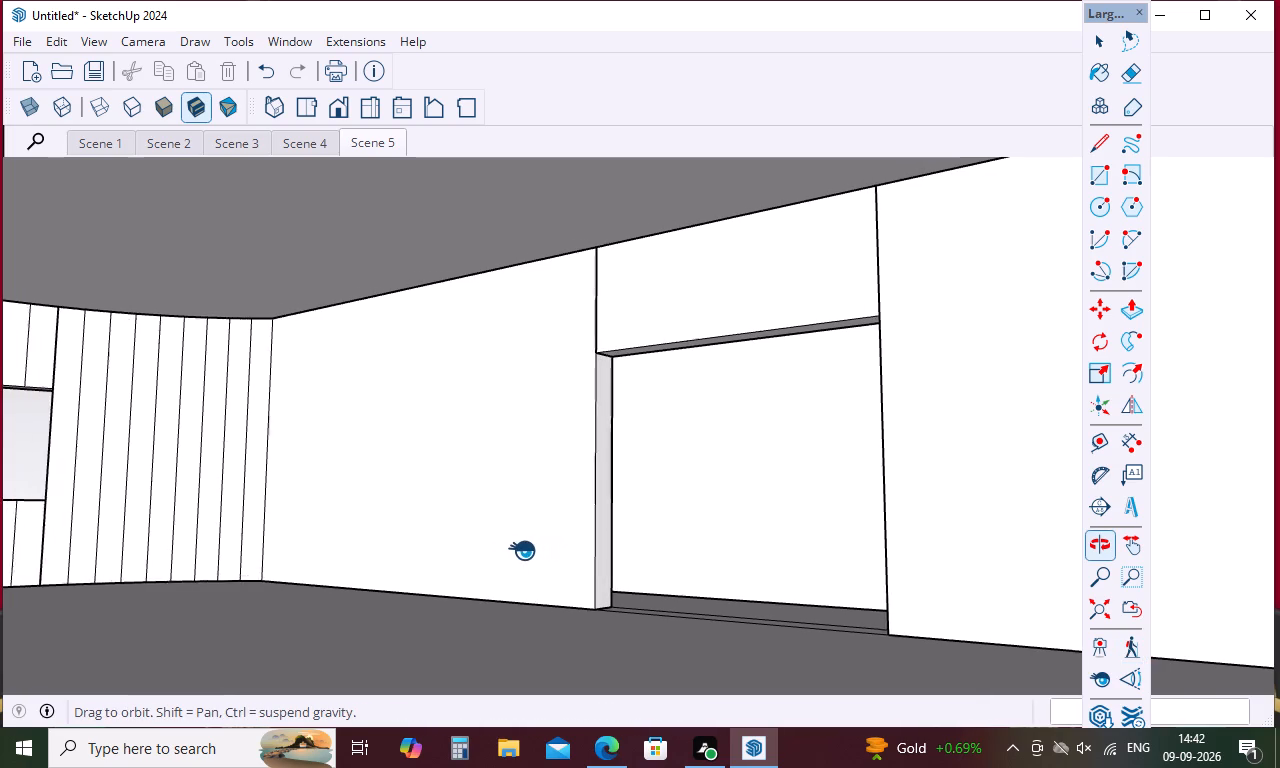
middle_click_drag(522, 550, 384, 571)
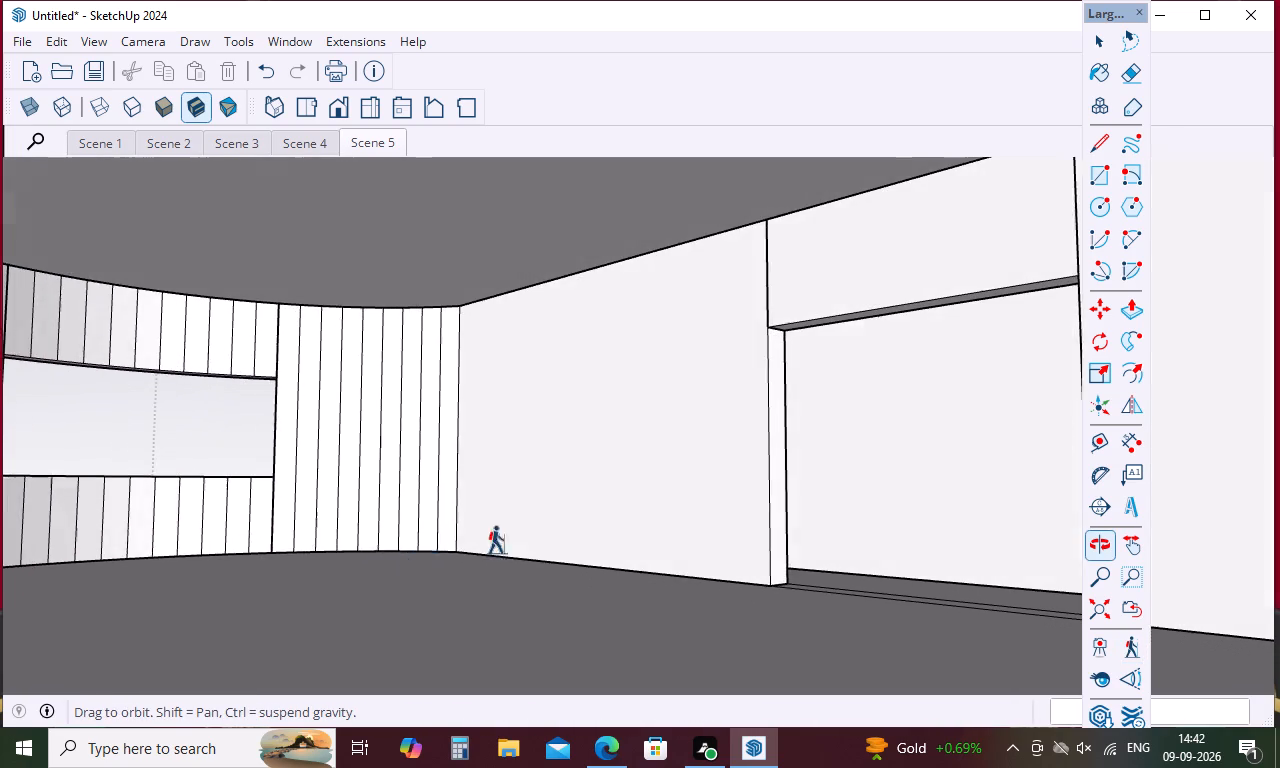
middle_click_drag(579, 525, 424, 538)
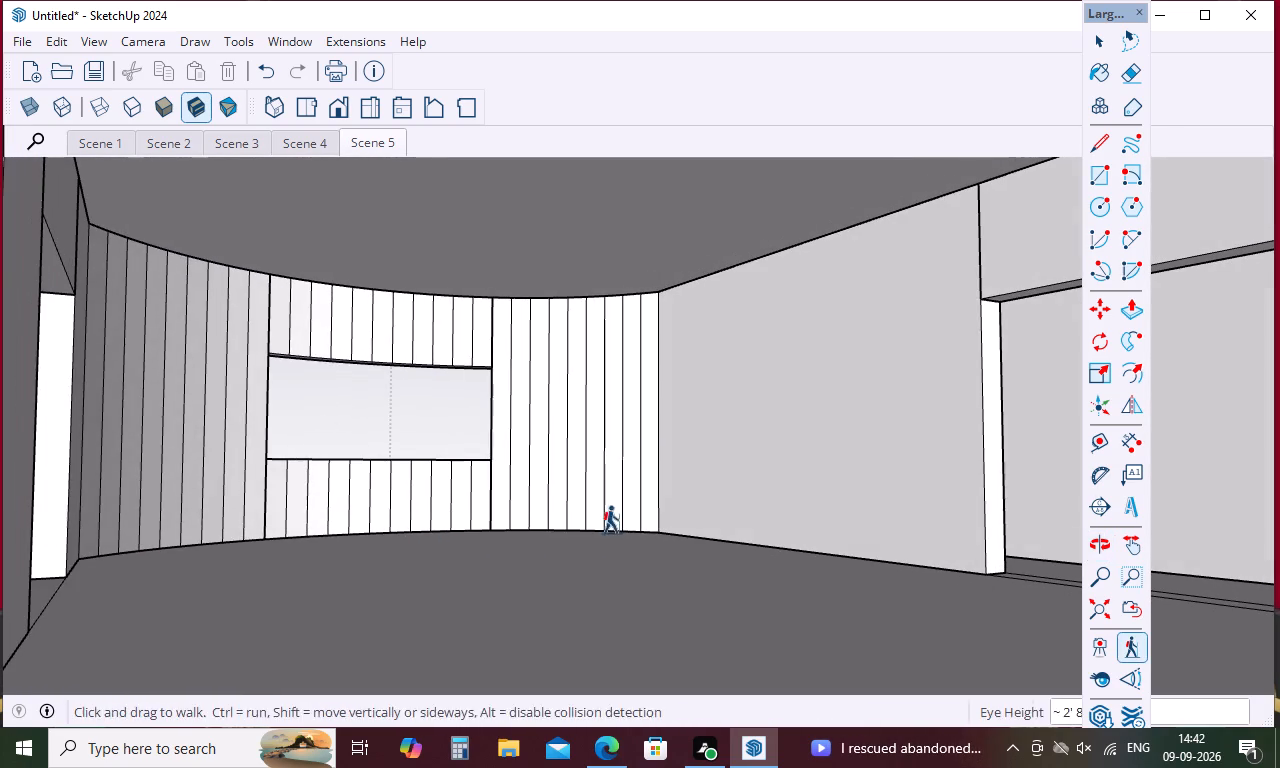
middle_click_drag(612, 520, 592, 532)
Turn the view toward the doorway beside the ground-floor room's curved window wall and pass through it into the adjoining room.
scroll(591, 532, "up", 5)
scroll(587, 529, "down", 5)
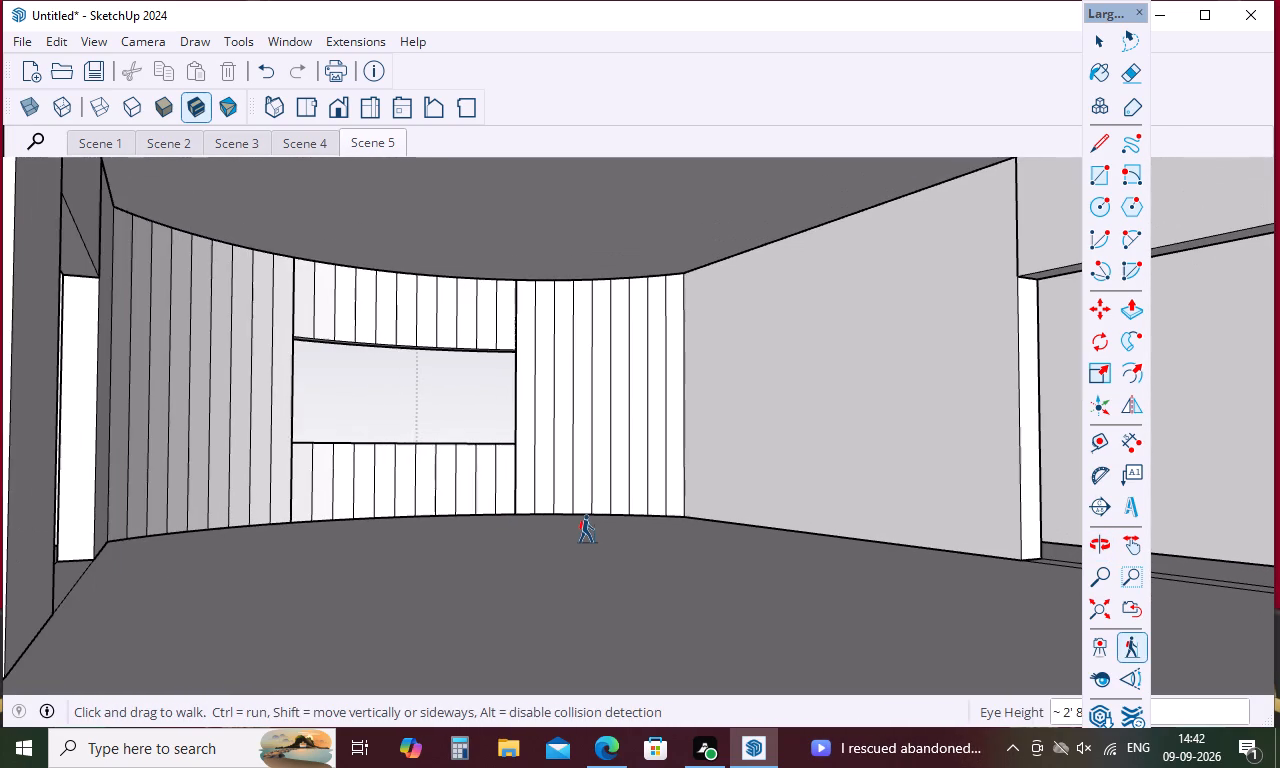
scroll(571, 534, "up", 5)
middle_click_drag(563, 531, 499, 521)
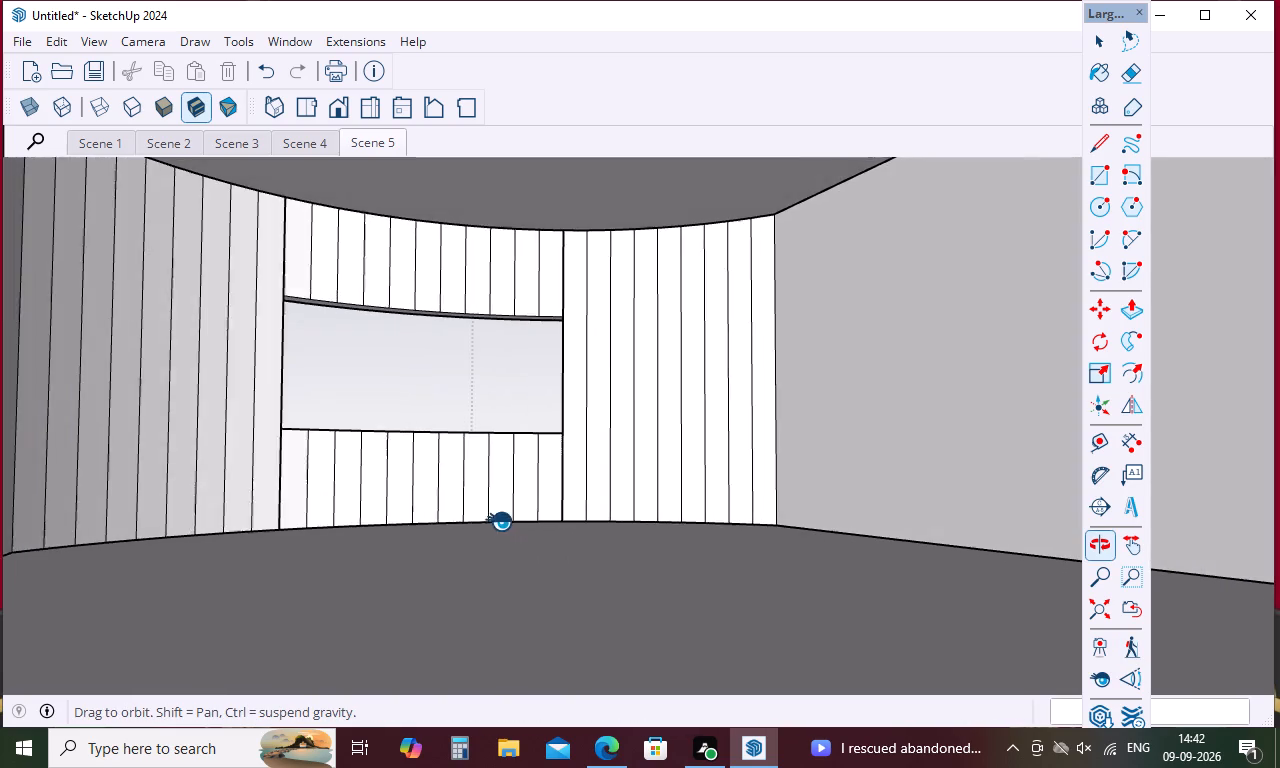
middle_click_drag(499, 521, 359, 547)
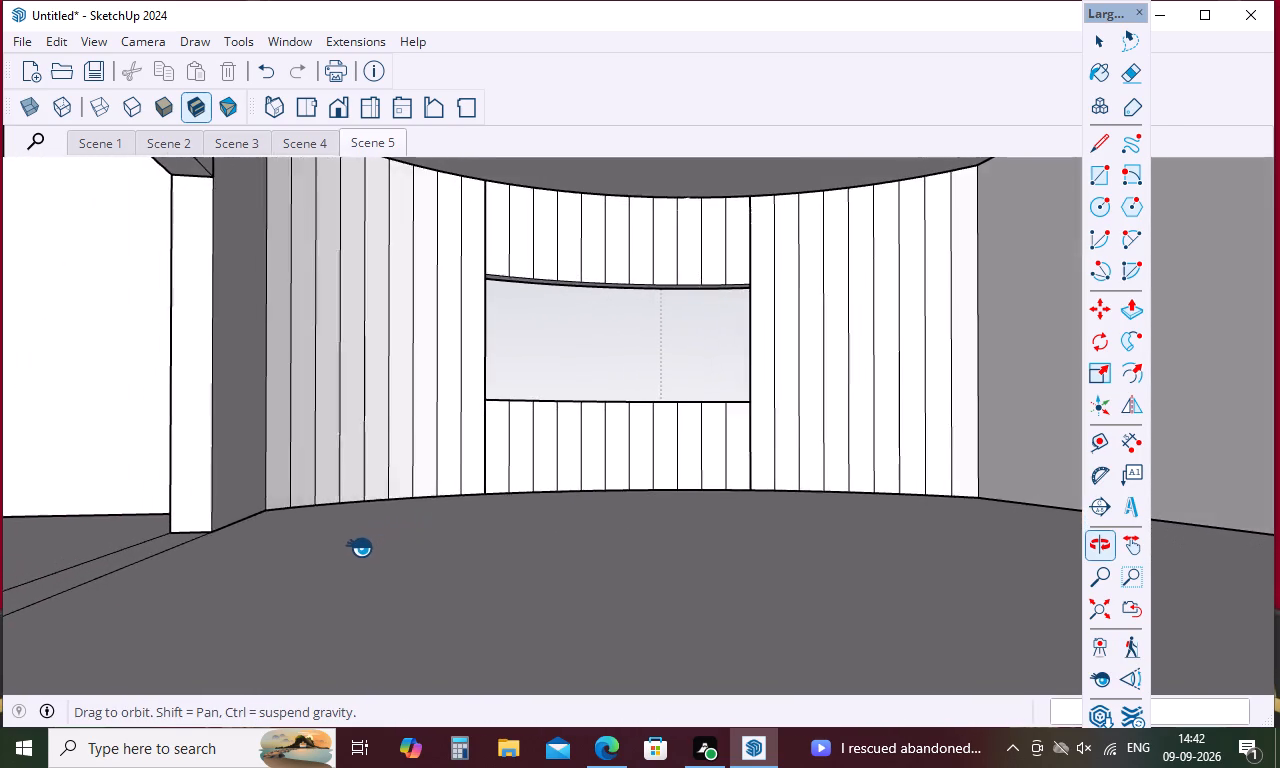
middle_click_drag(359, 547, 323, 553)
scroll(328, 536, "up", 10)
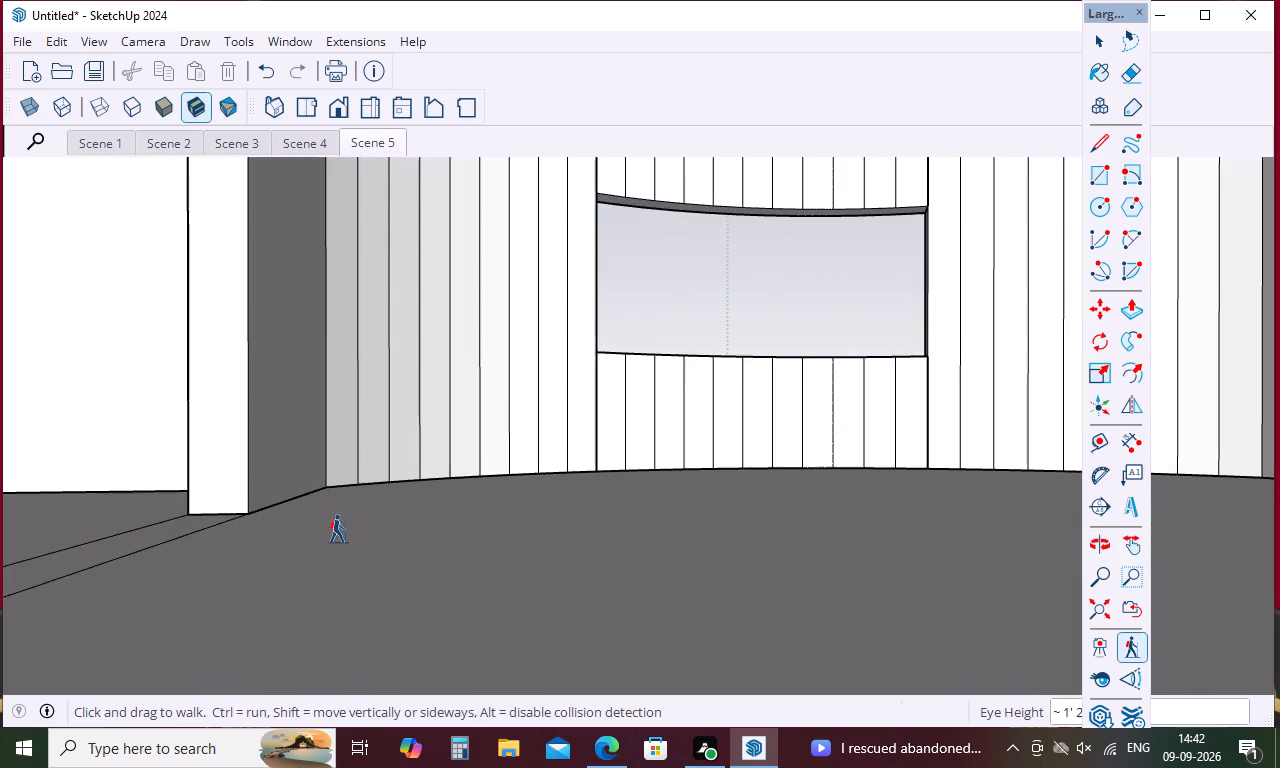
middle_click_drag(340, 529, 196, 473)
scroll(197, 467, "up", 5)
middle_click_drag(255, 451, 257, 449)
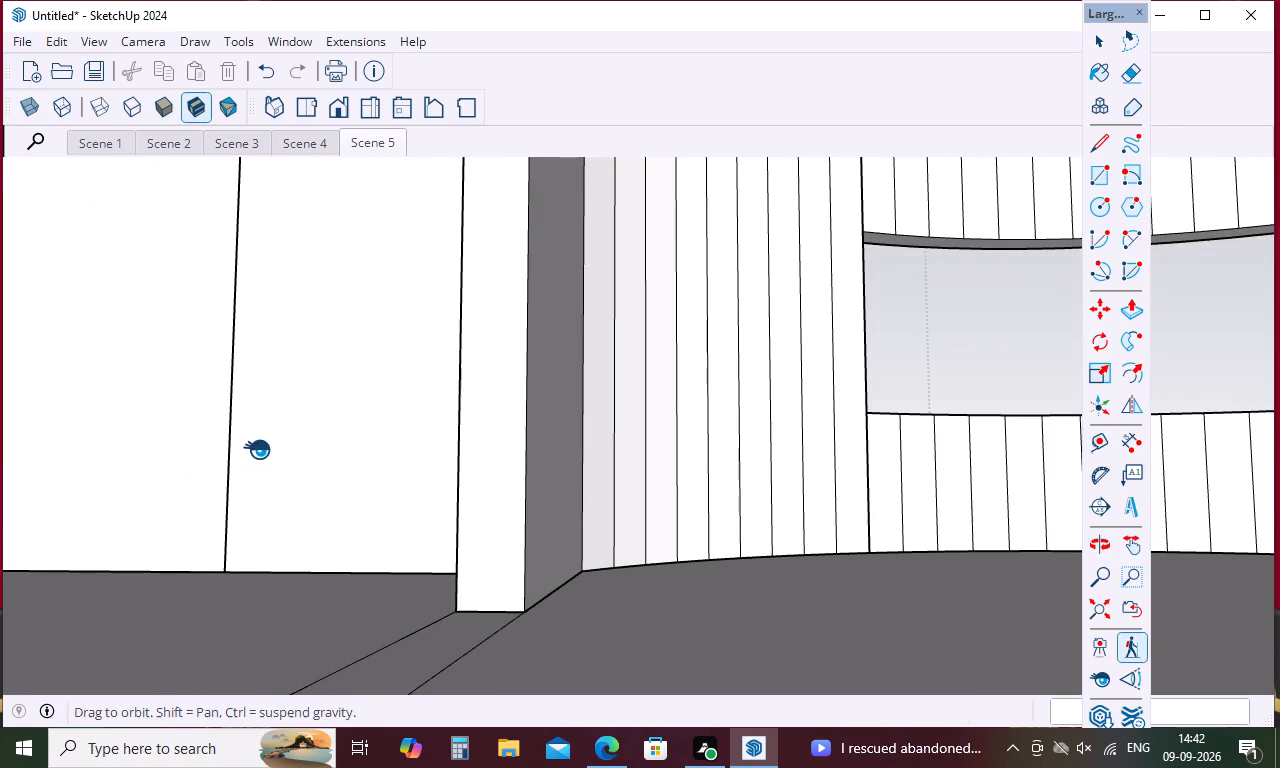
middle_click_drag(257, 449, 47, 455)
scroll(199, 461, "up", 5)
middle_click_drag(209, 456, 141, 451)
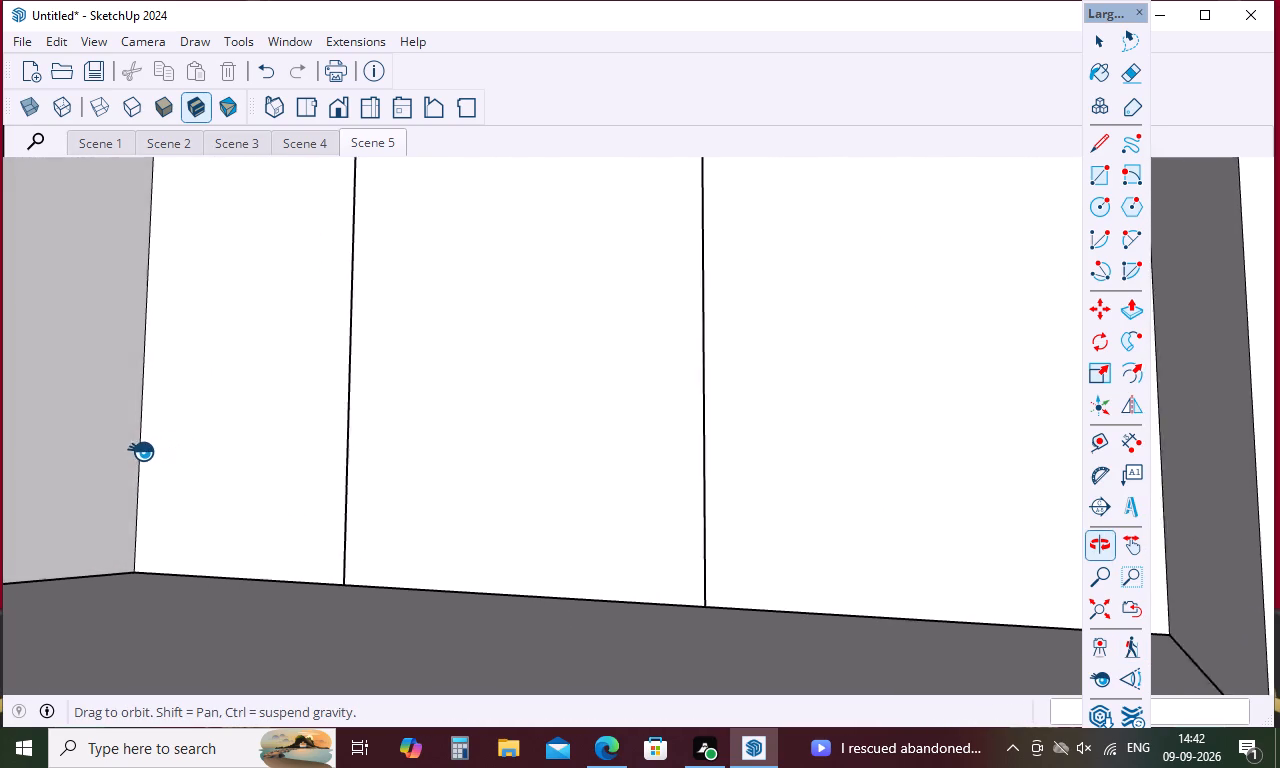
middle_click_drag(141, 451, 31, 459)
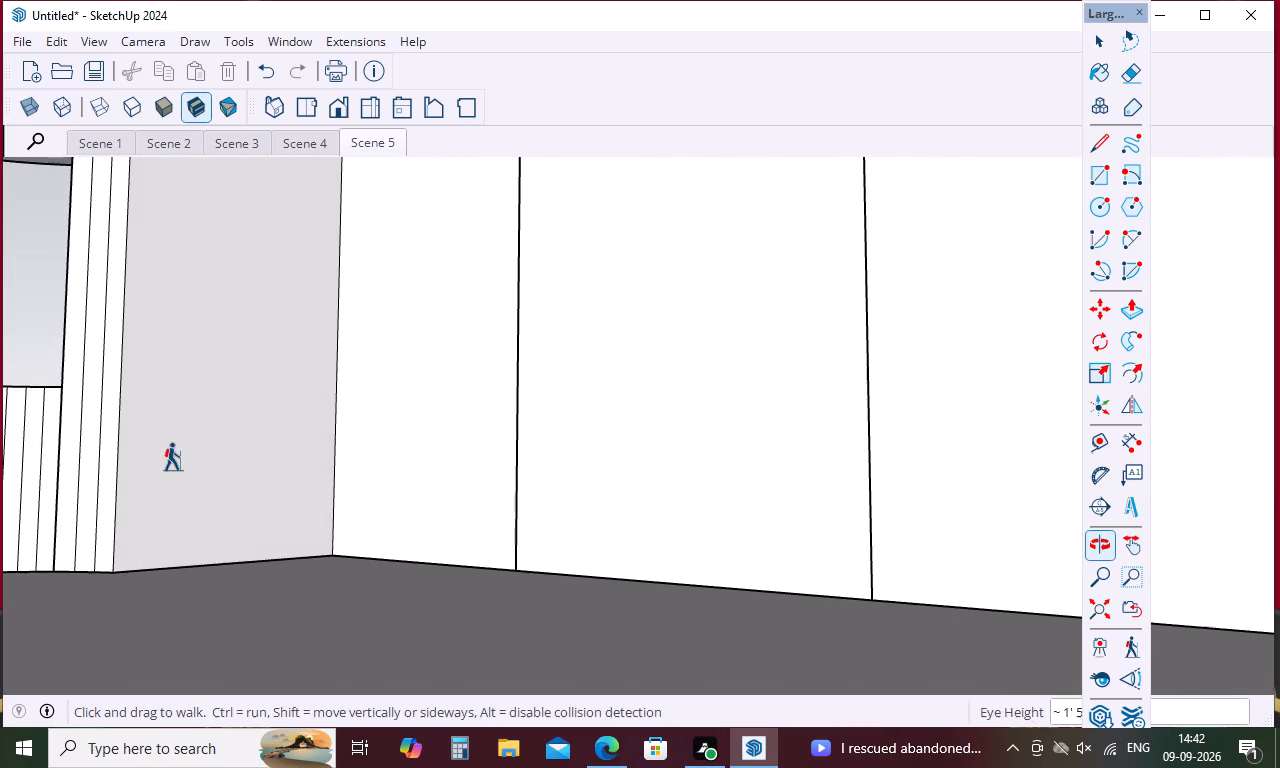
Approach the adjoining room's curved window wall and look out through the window.
scroll(174, 457, "up", 5)
middle_click_drag(227, 449, 146, 451)
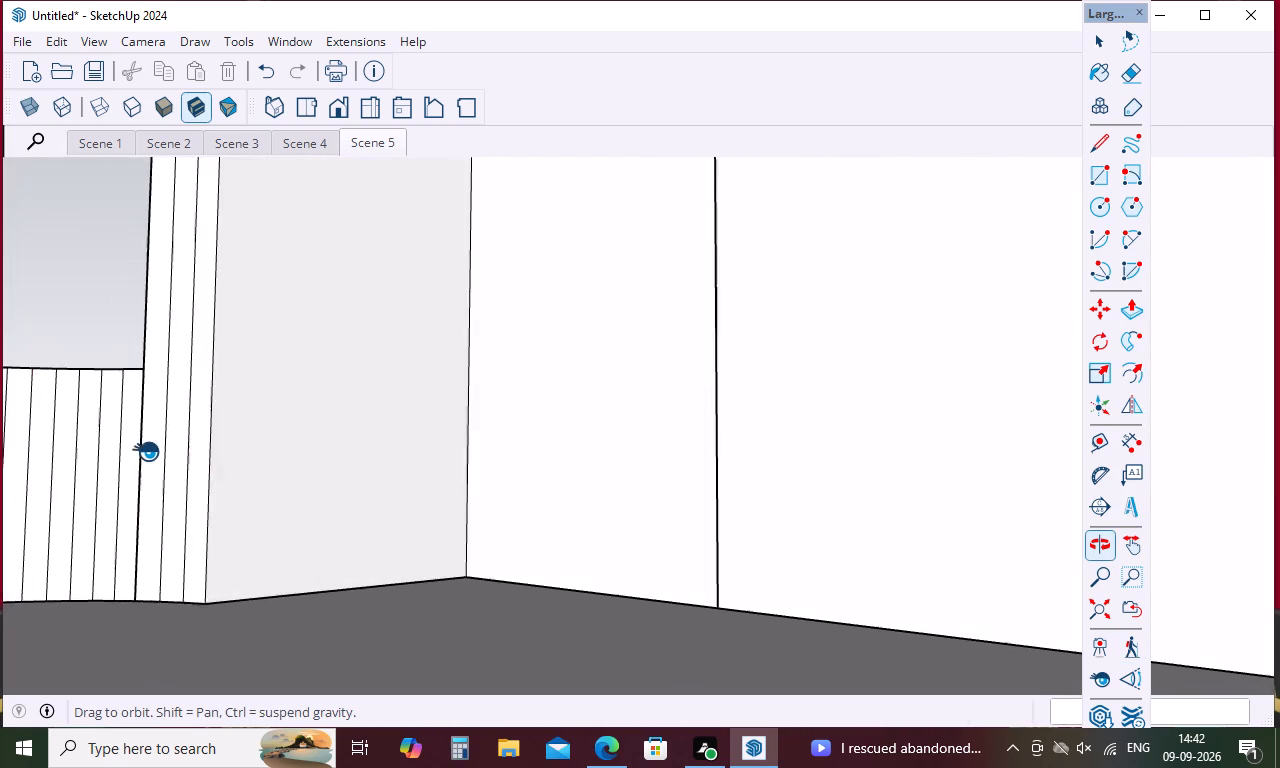
middle_click_drag(146, 451, 32, 461)
scroll(107, 325, "up", 3)
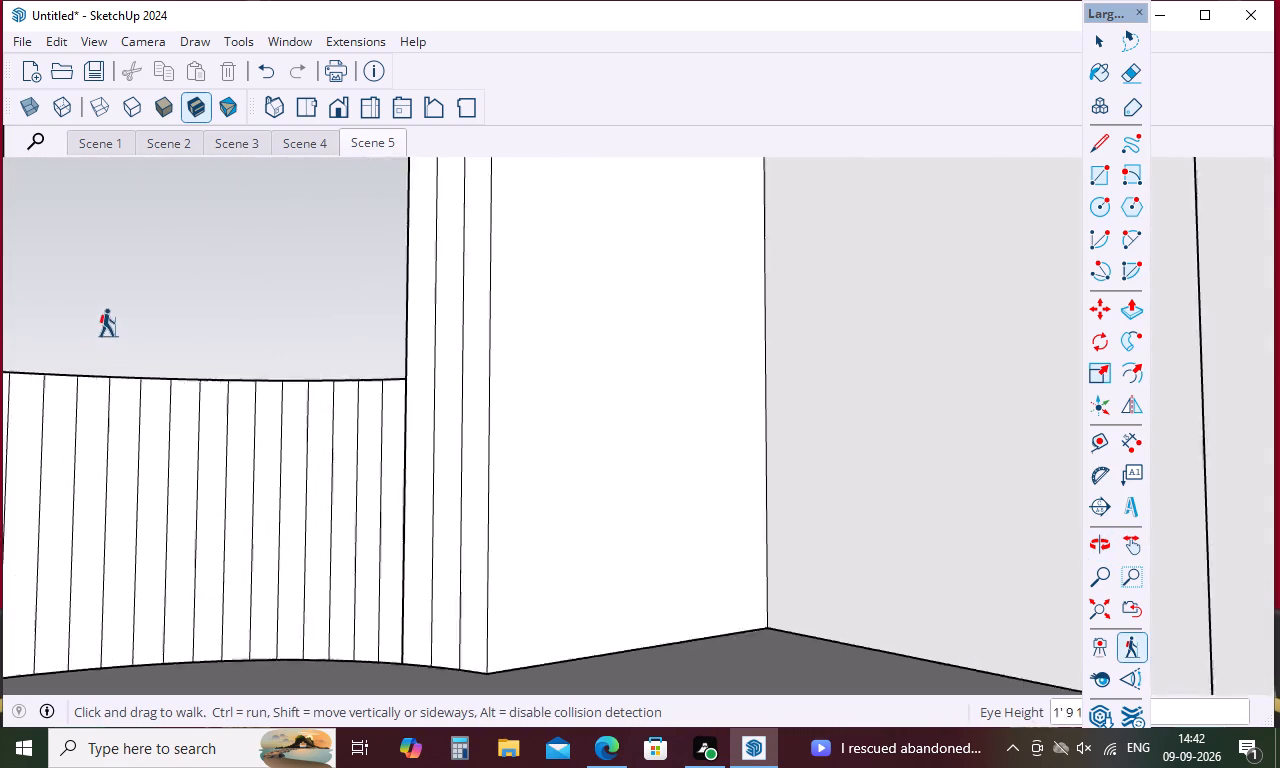
middle_click_drag(113, 328, 104, 409)
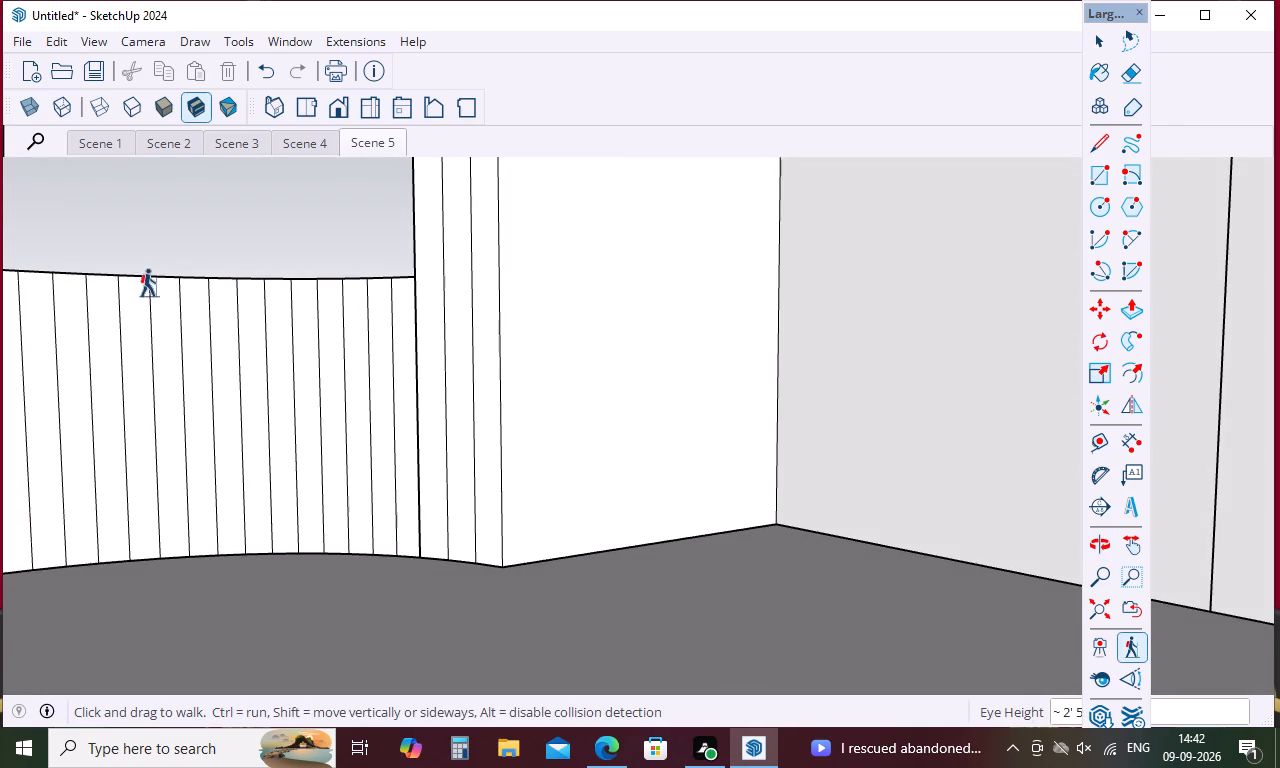
scroll(150, 280, "up", 5)
middle_click_drag(158, 273, 162, 392)
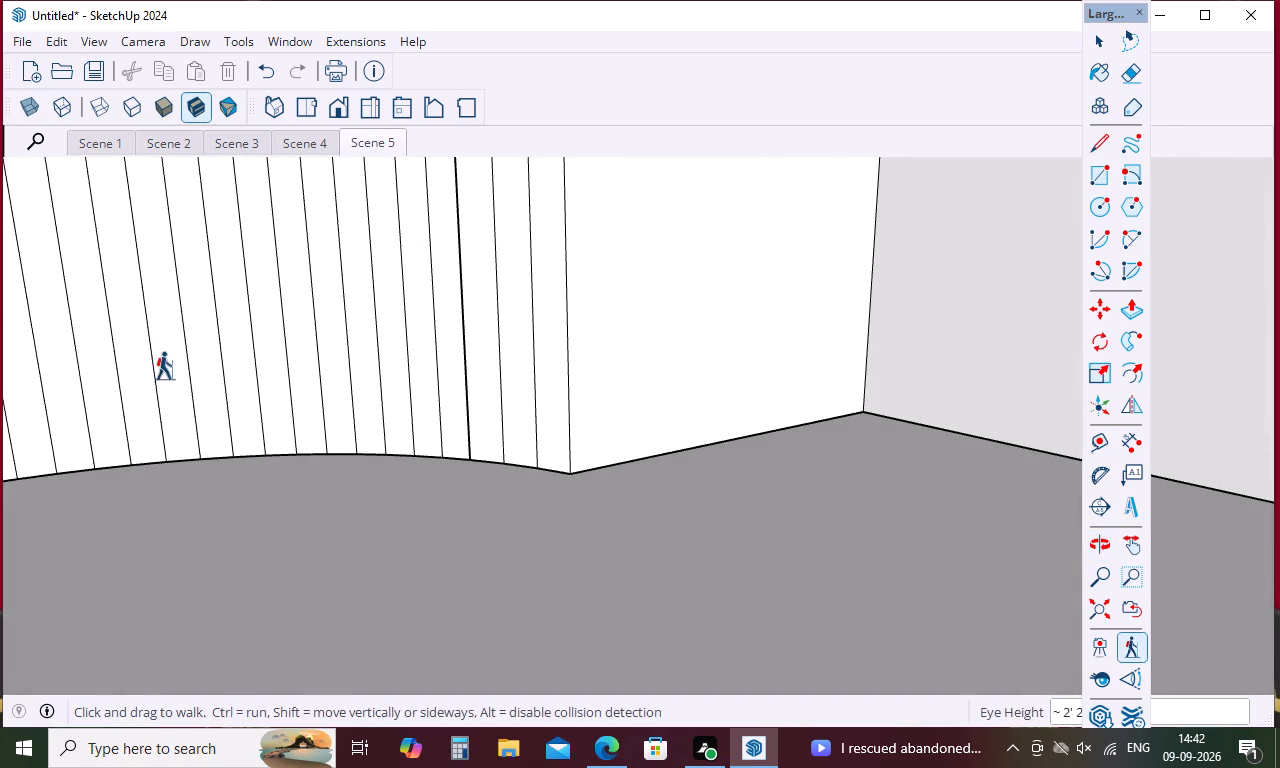
middle_click_drag(165, 368, 180, 146)
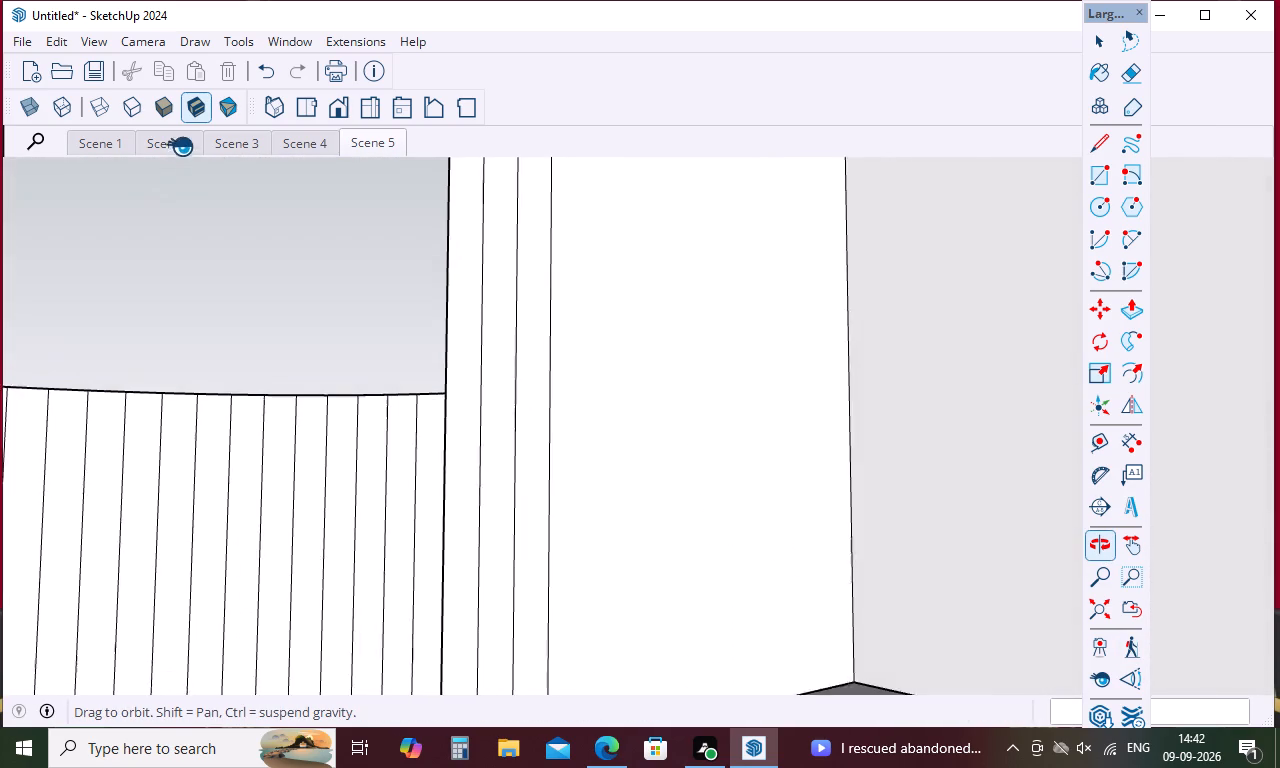
middle_click_drag(180, 146, 181, 144)
scroll(219, 230, "up", 4)
scroll(219, 230, "down", 4)
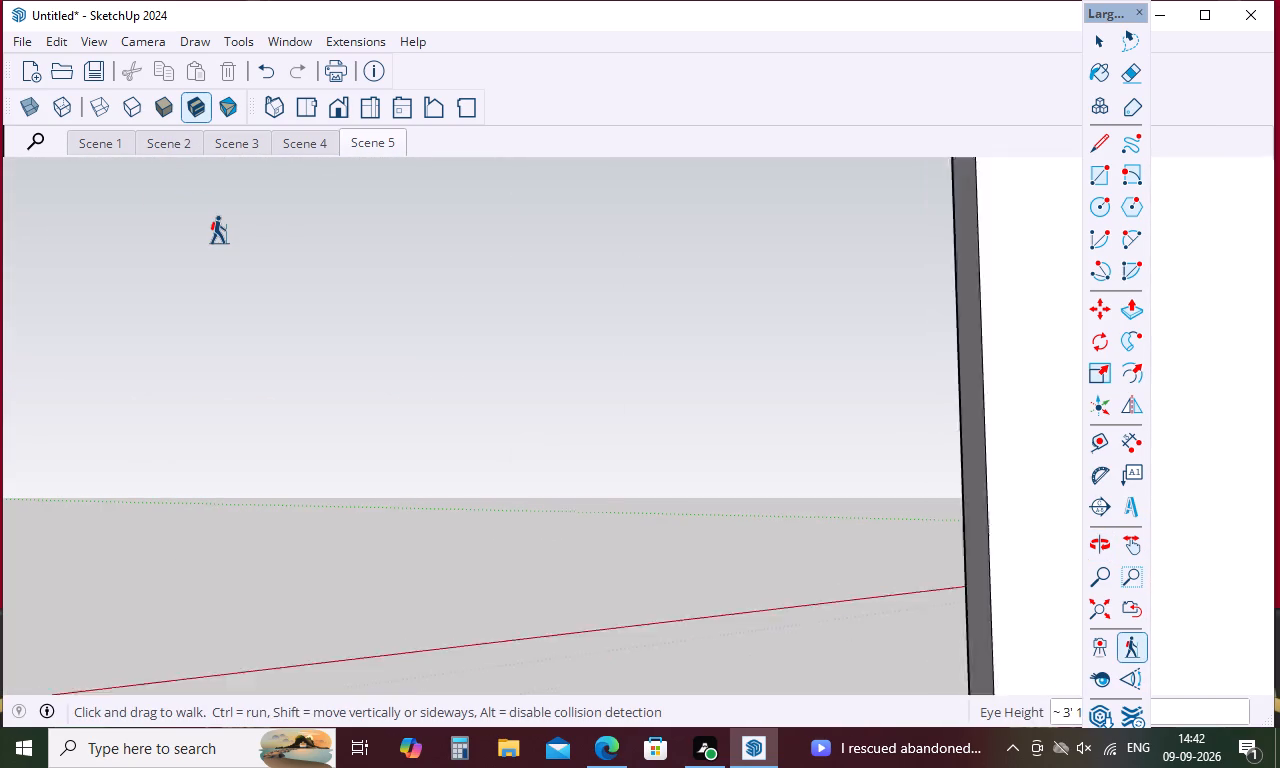
scroll(220, 230, "down", 3)
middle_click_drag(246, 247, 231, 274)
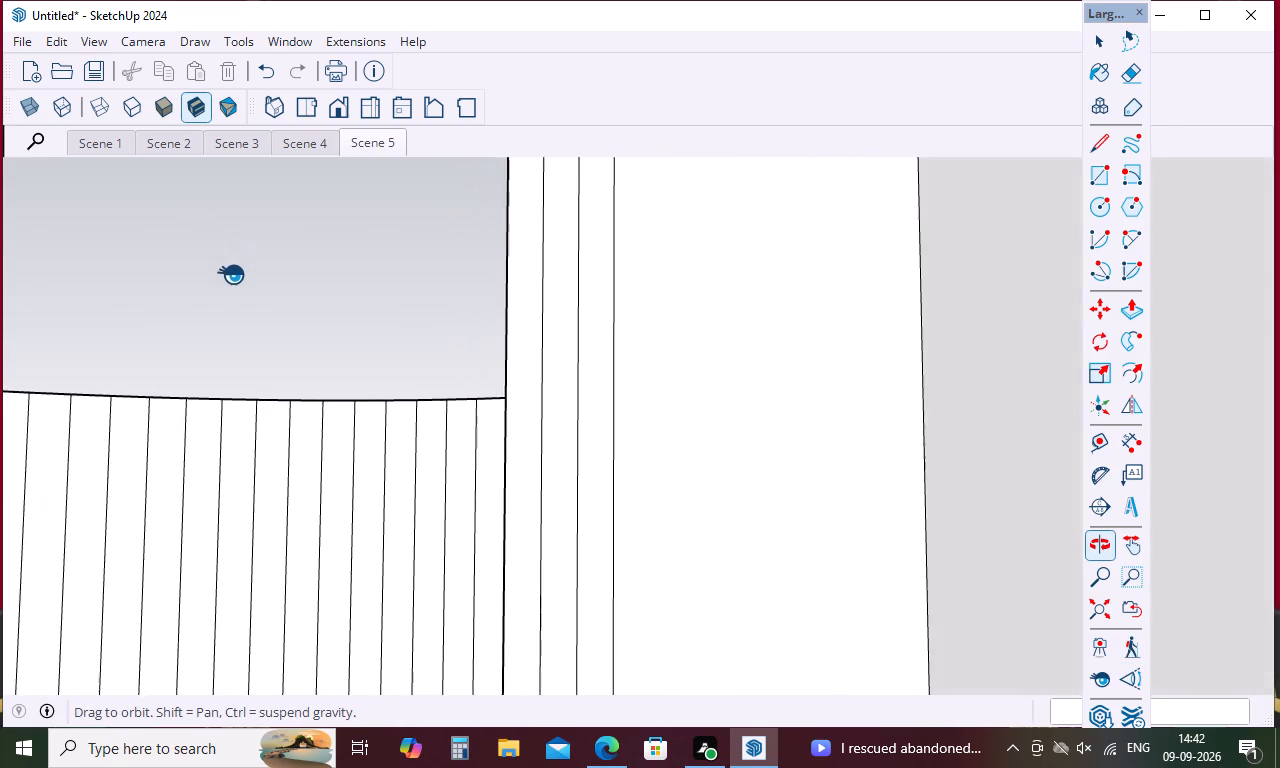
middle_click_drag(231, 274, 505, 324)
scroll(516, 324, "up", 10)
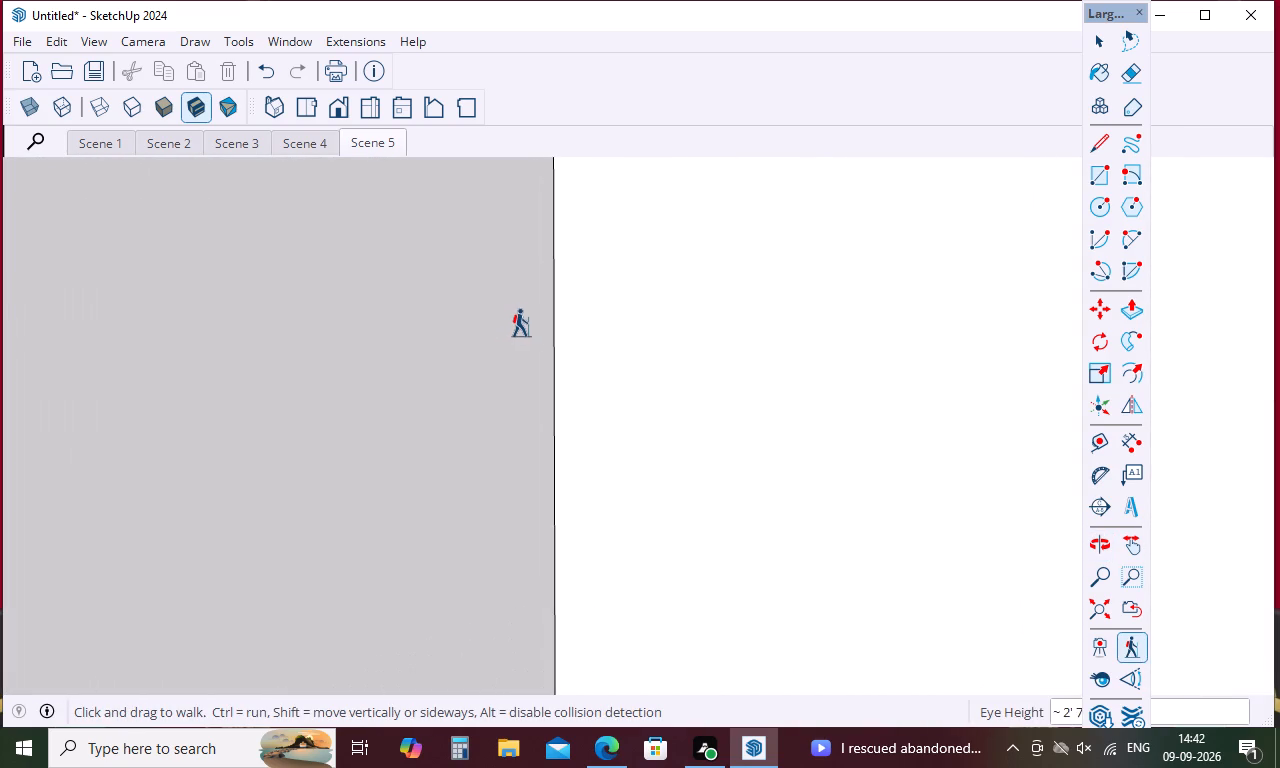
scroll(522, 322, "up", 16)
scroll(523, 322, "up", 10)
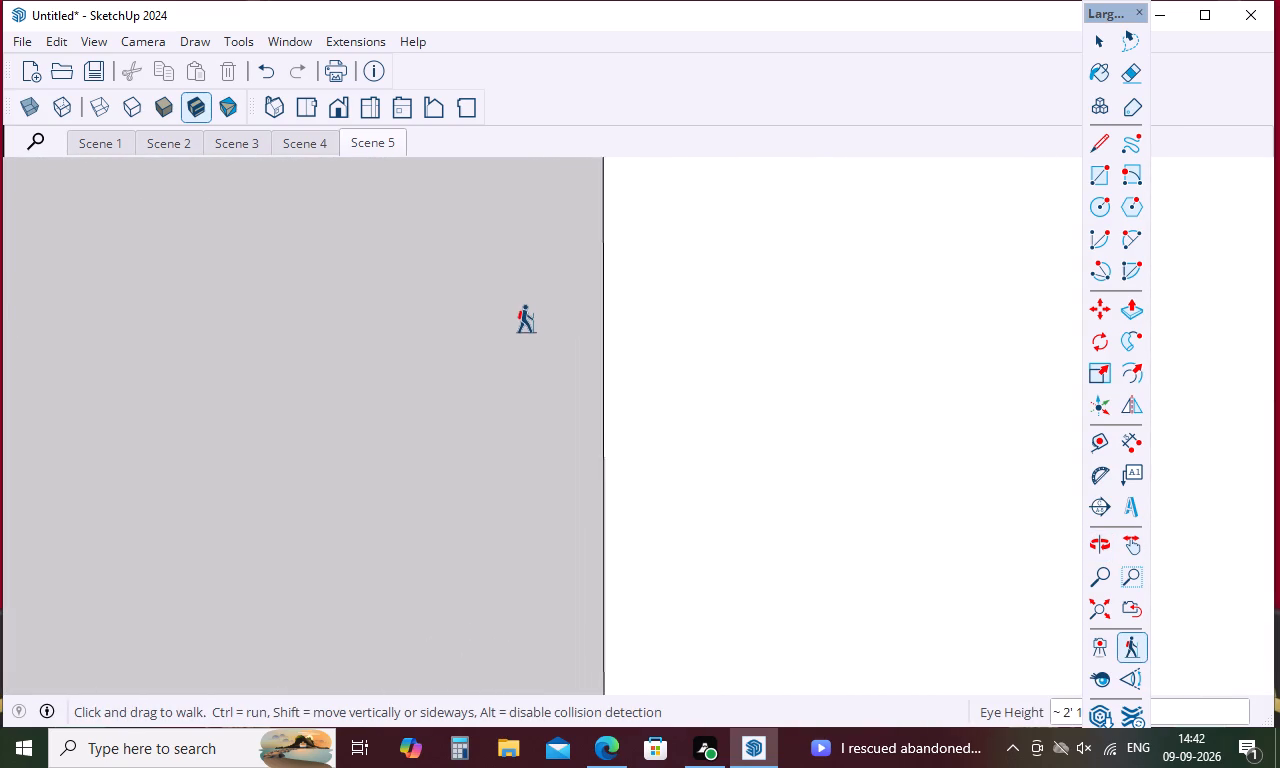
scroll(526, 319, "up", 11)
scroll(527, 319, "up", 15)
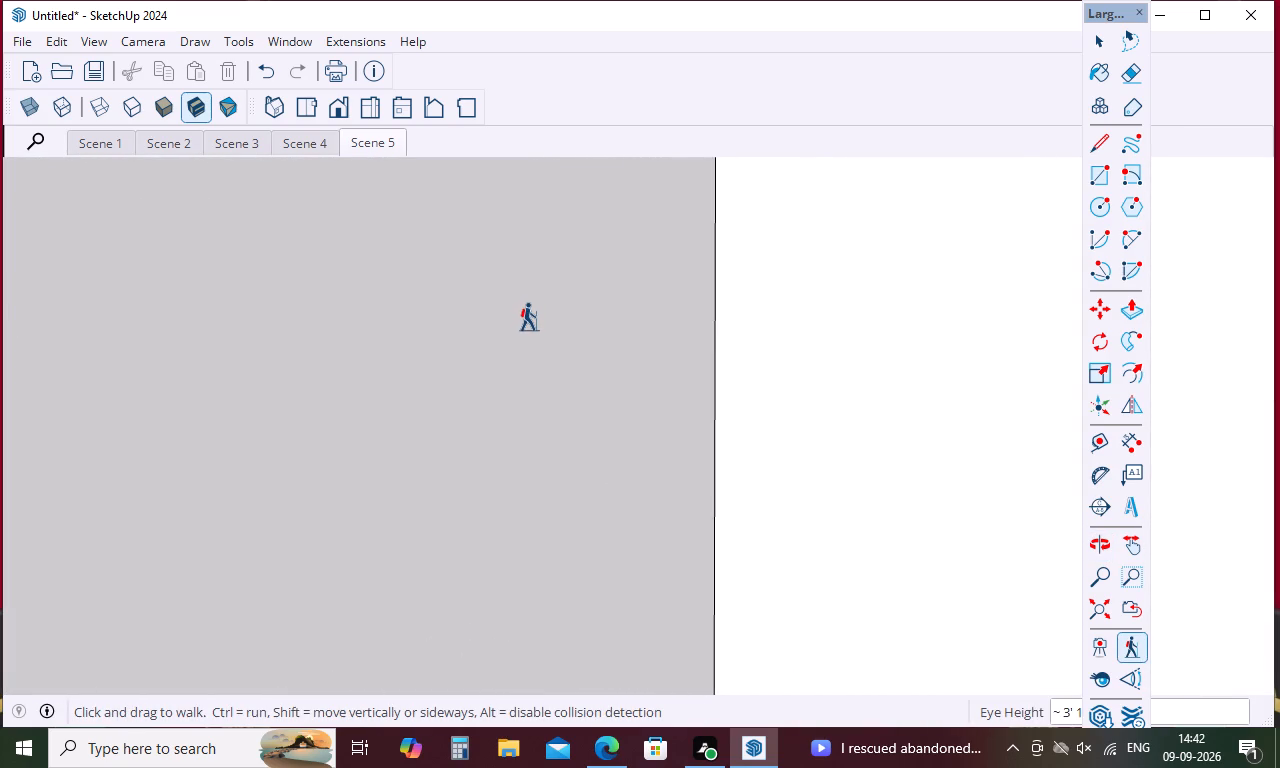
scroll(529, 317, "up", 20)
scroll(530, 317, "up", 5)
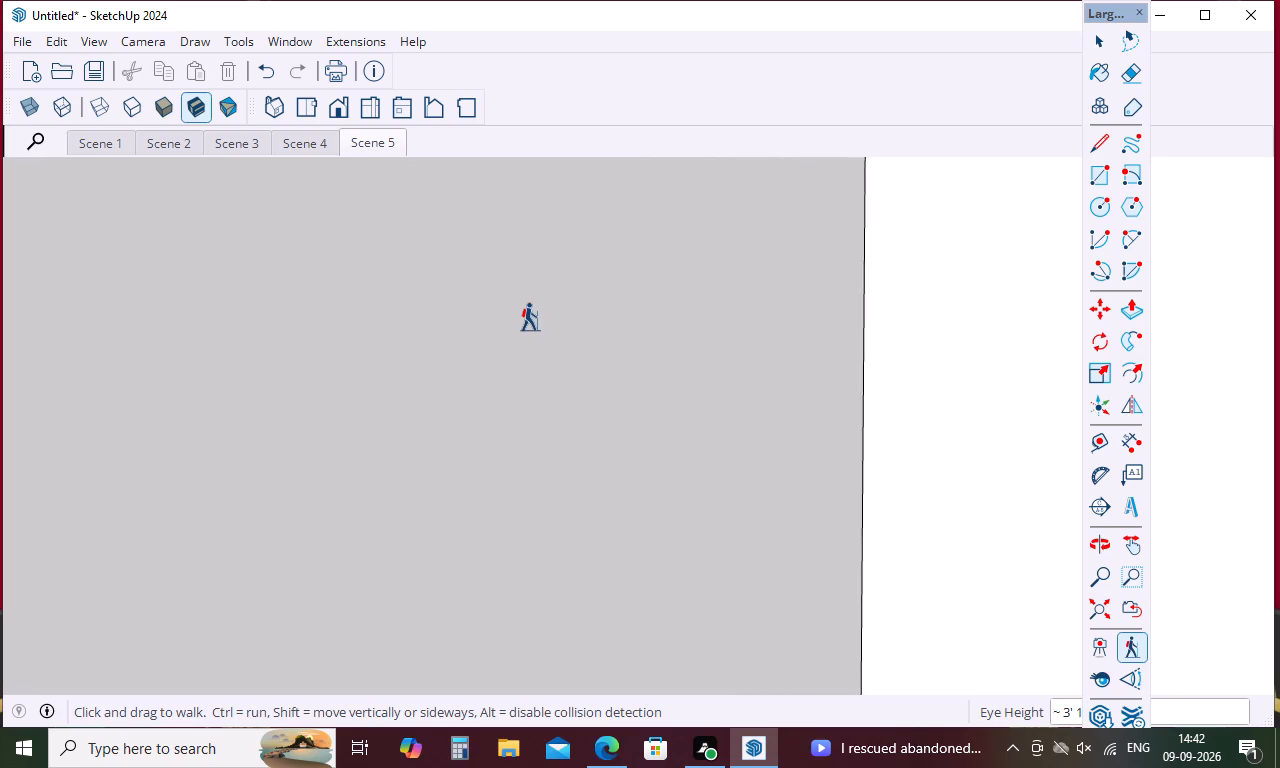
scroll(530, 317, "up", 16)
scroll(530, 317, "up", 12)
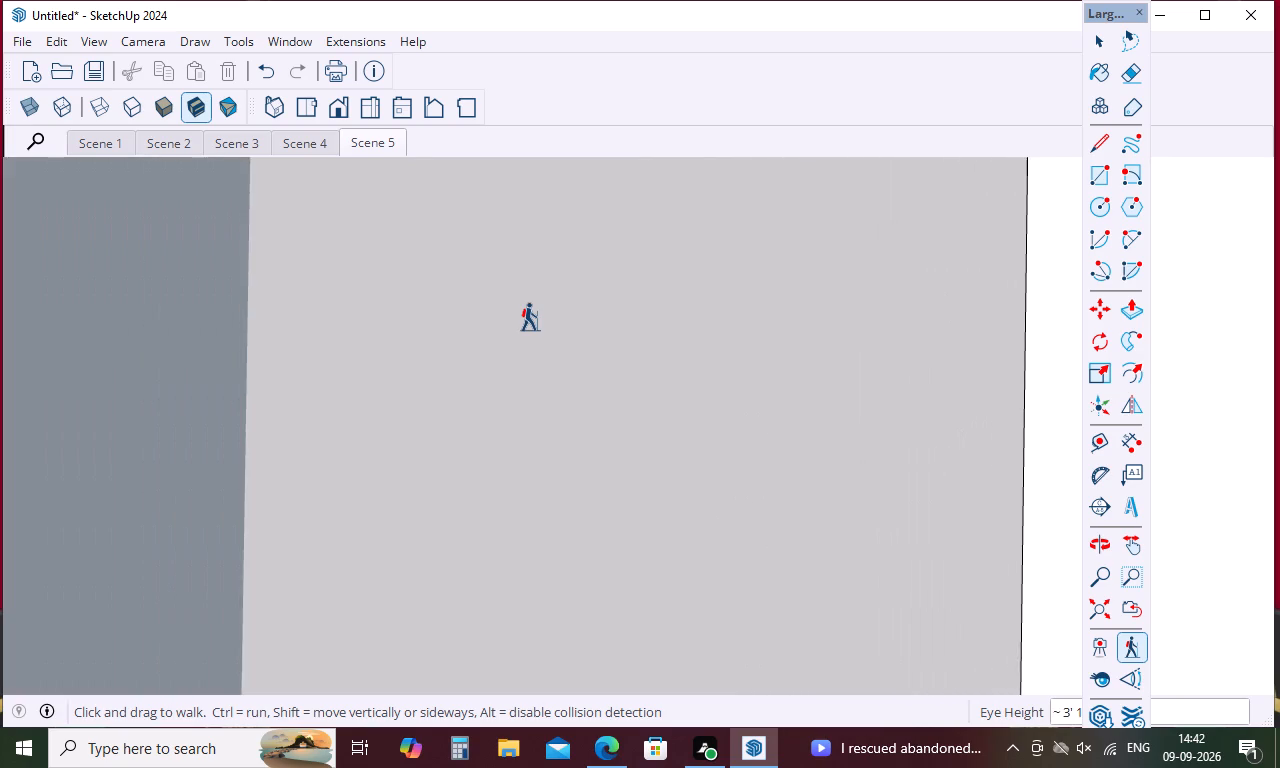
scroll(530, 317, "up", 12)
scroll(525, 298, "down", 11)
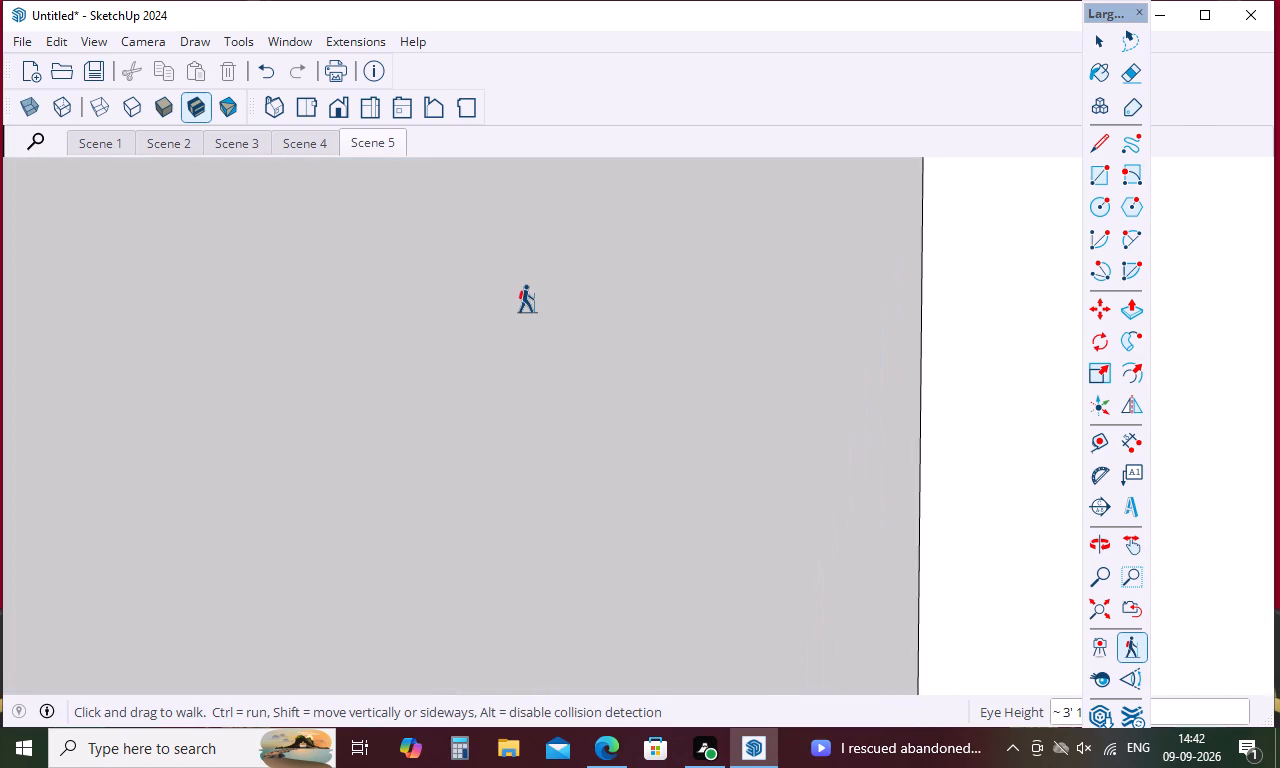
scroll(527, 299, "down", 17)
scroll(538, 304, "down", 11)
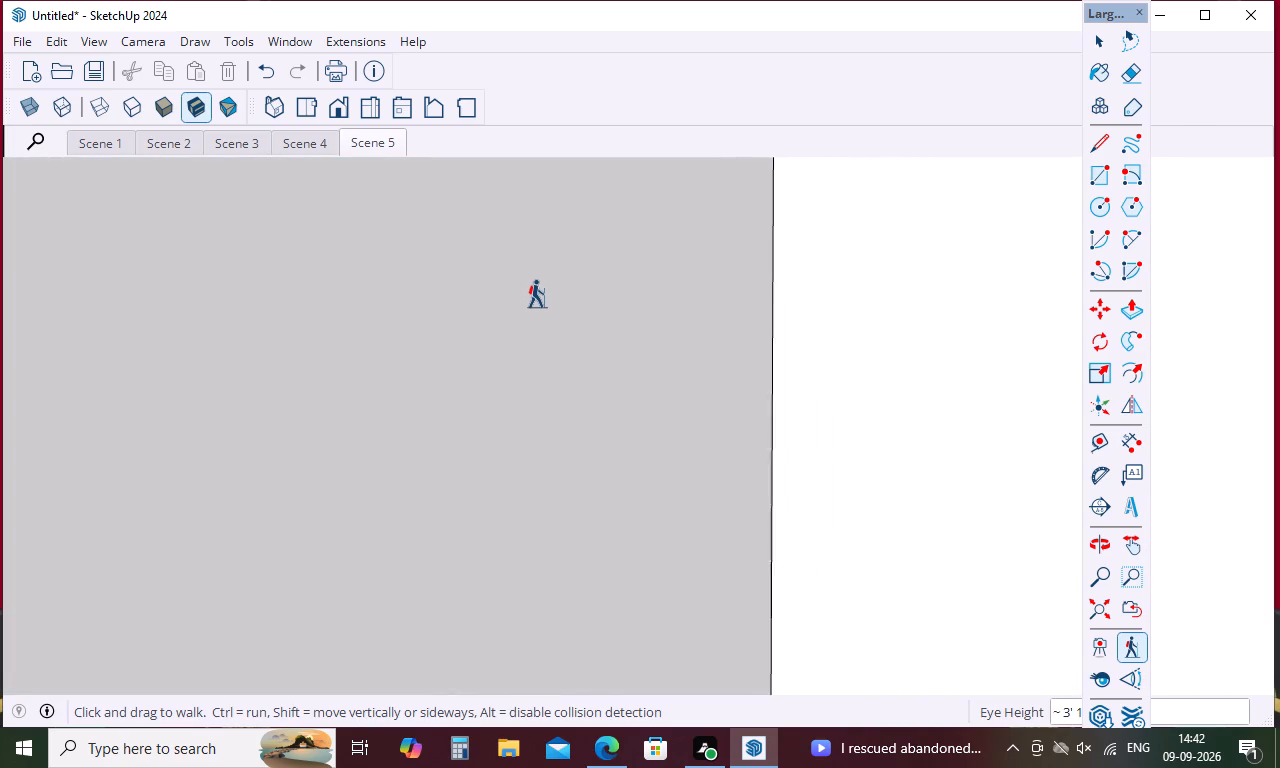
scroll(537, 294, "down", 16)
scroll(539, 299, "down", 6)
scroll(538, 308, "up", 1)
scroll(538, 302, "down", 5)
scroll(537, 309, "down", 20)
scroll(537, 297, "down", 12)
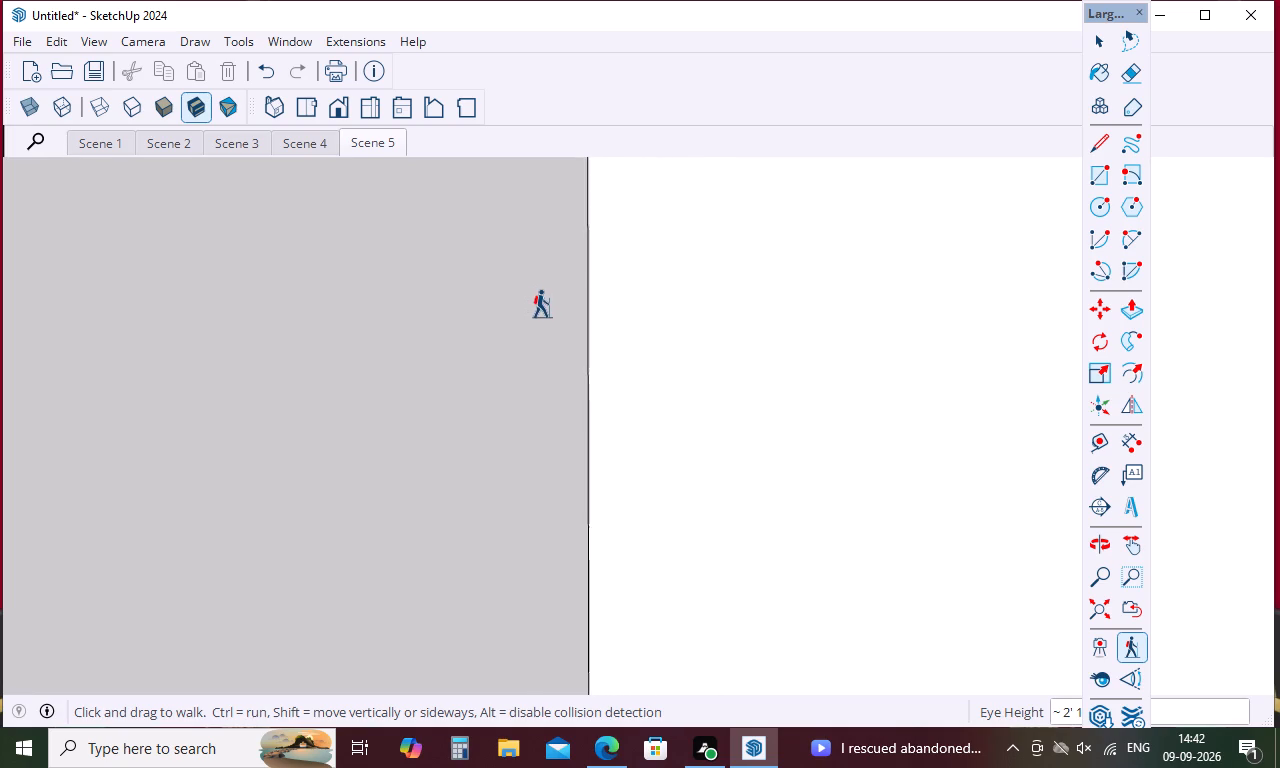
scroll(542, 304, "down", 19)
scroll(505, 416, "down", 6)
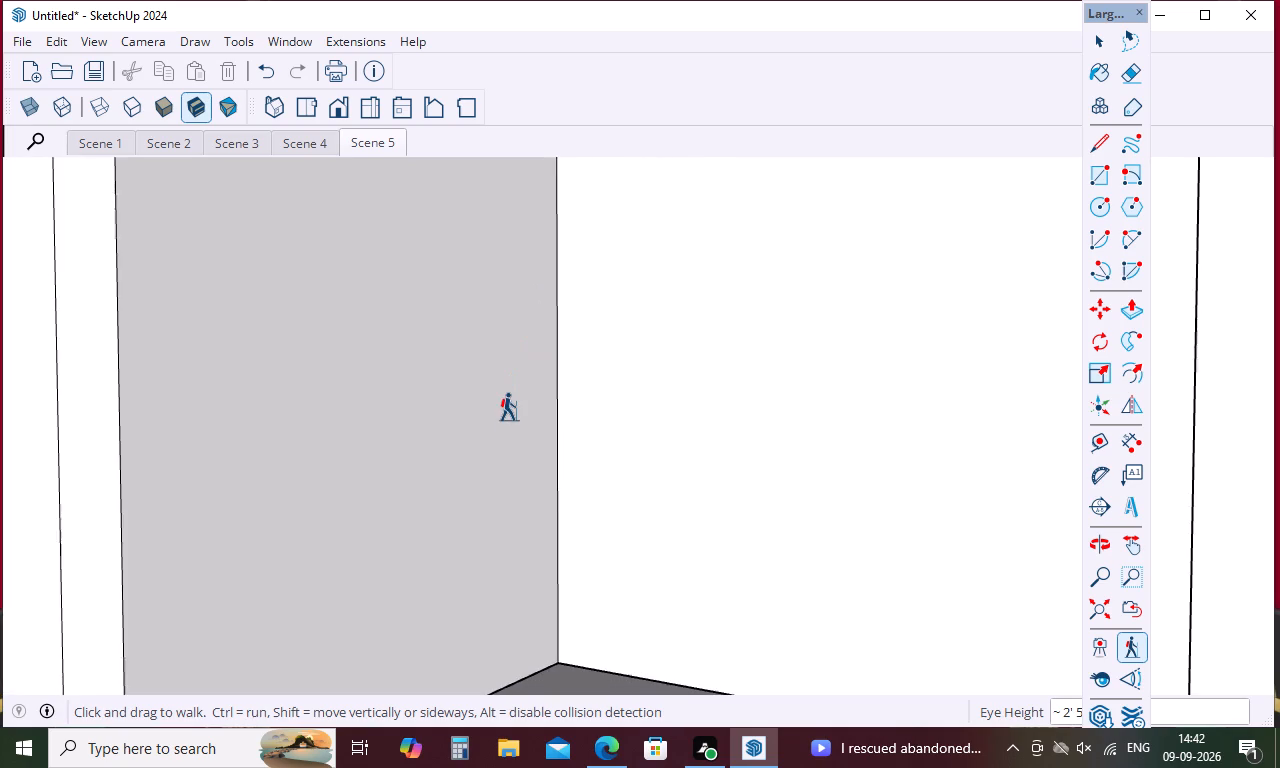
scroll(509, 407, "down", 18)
Turn from the room's corner back to the curved window and view the ground outside over its sill.
middle_click_drag(512, 408, 439, 414)
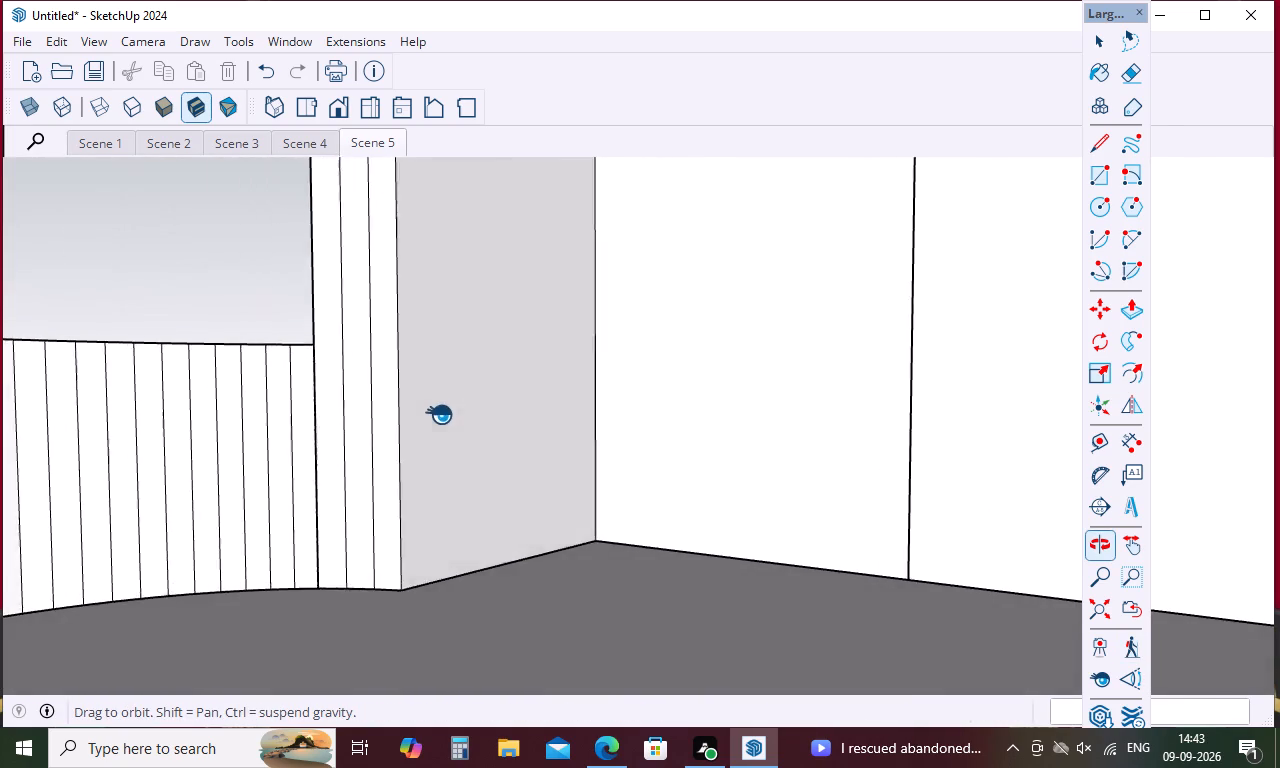
middle_click_drag(439, 414, 286, 333)
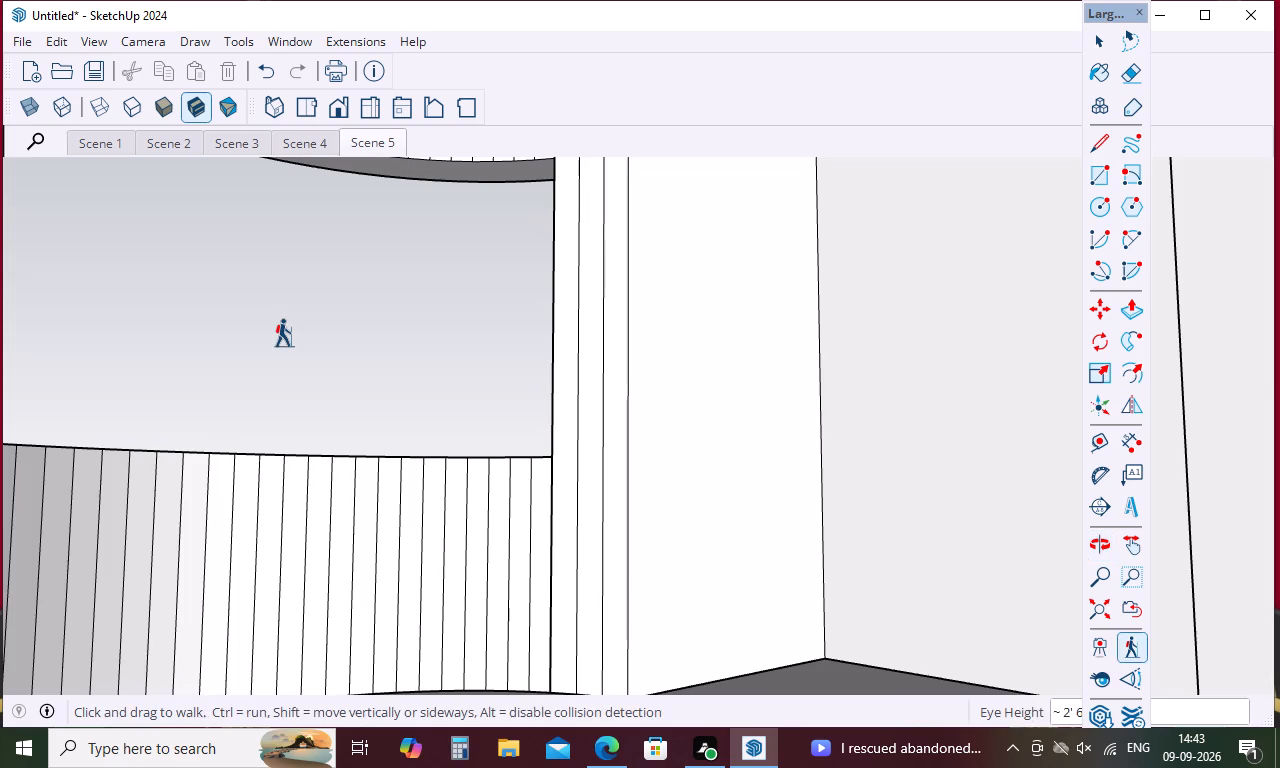
middle_click_drag(284, 333, 154, 281)
scroll(285, 301, "up", 5)
middle_click_drag(292, 304, 288, 338)
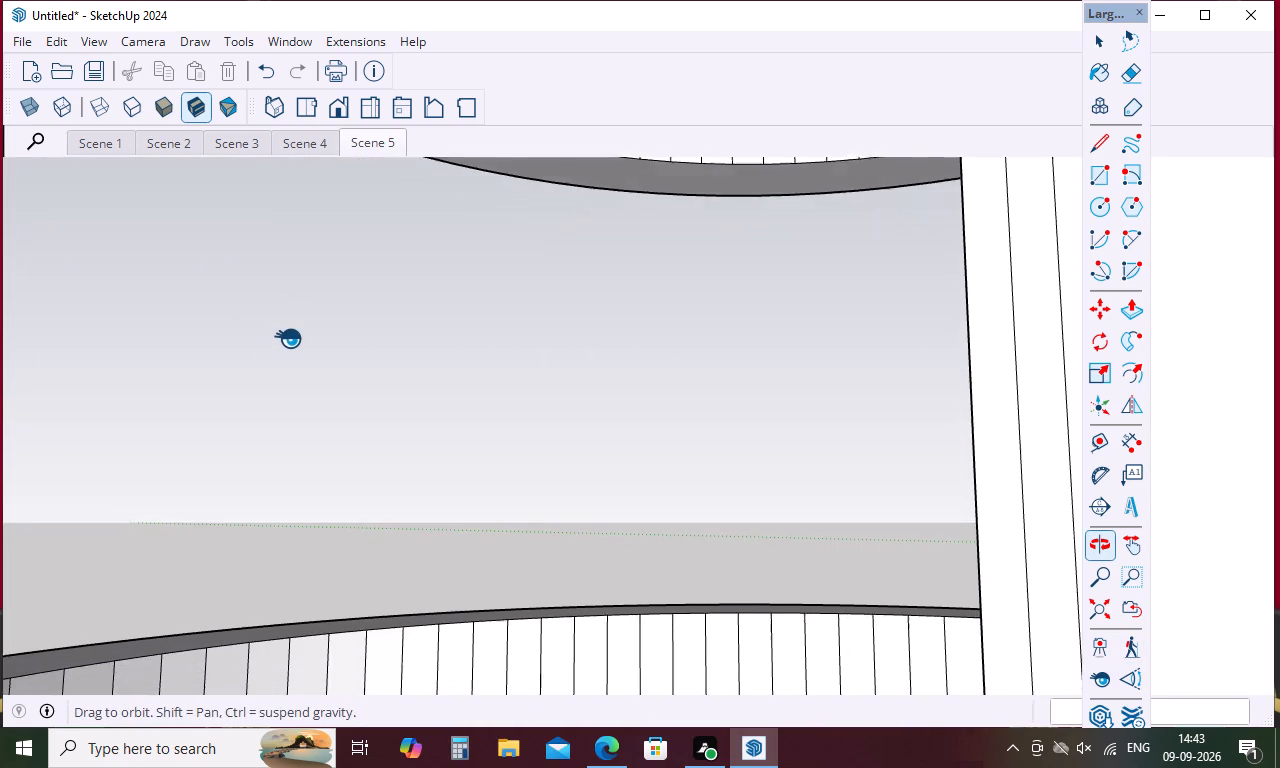
middle_click_drag(288, 338, 283, 379)
scroll(289, 362, "up", 5)
scroll(295, 353, "down", 2)
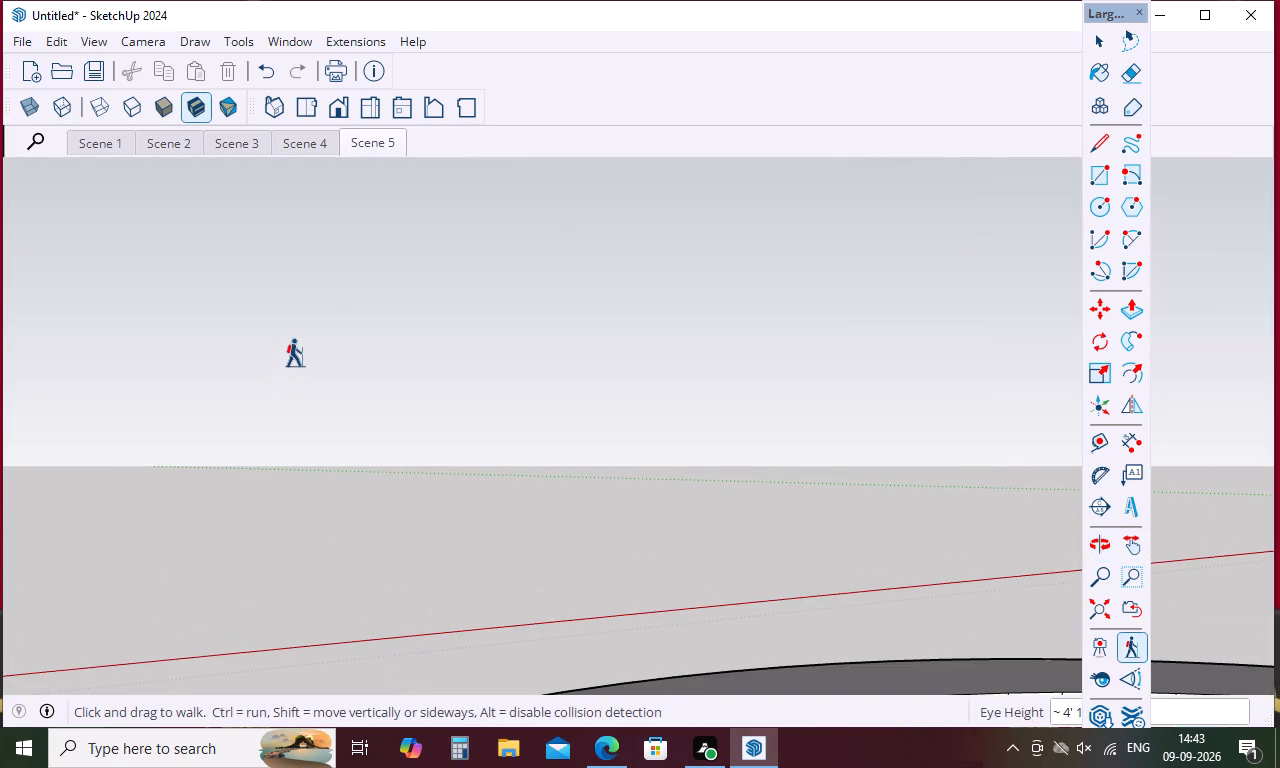
scroll(295, 353, "down", 2)
middle_click_drag(306, 351, 304, 407)
scroll(308, 397, "up", 3)
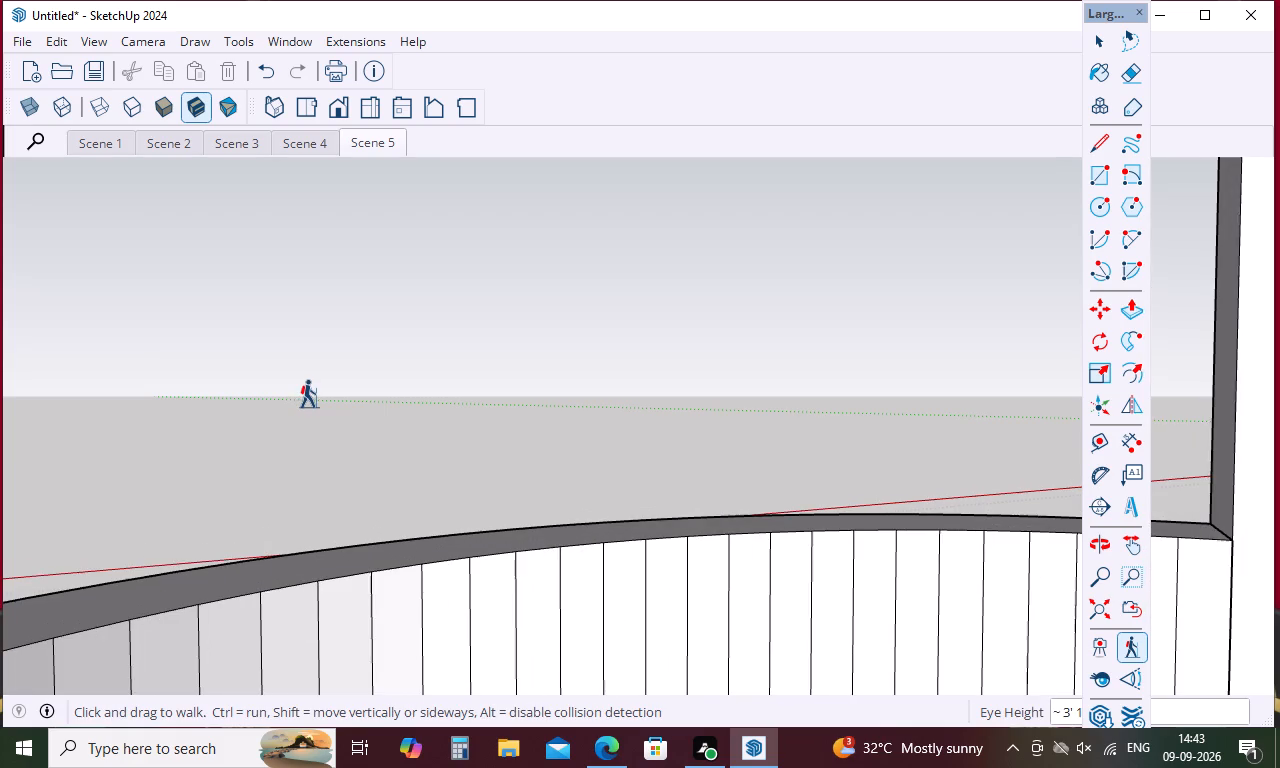
Look around the adjoining room's plain walls to the doorway and go back through it into the first room.
middle_click_drag(330, 400, 987, 519)
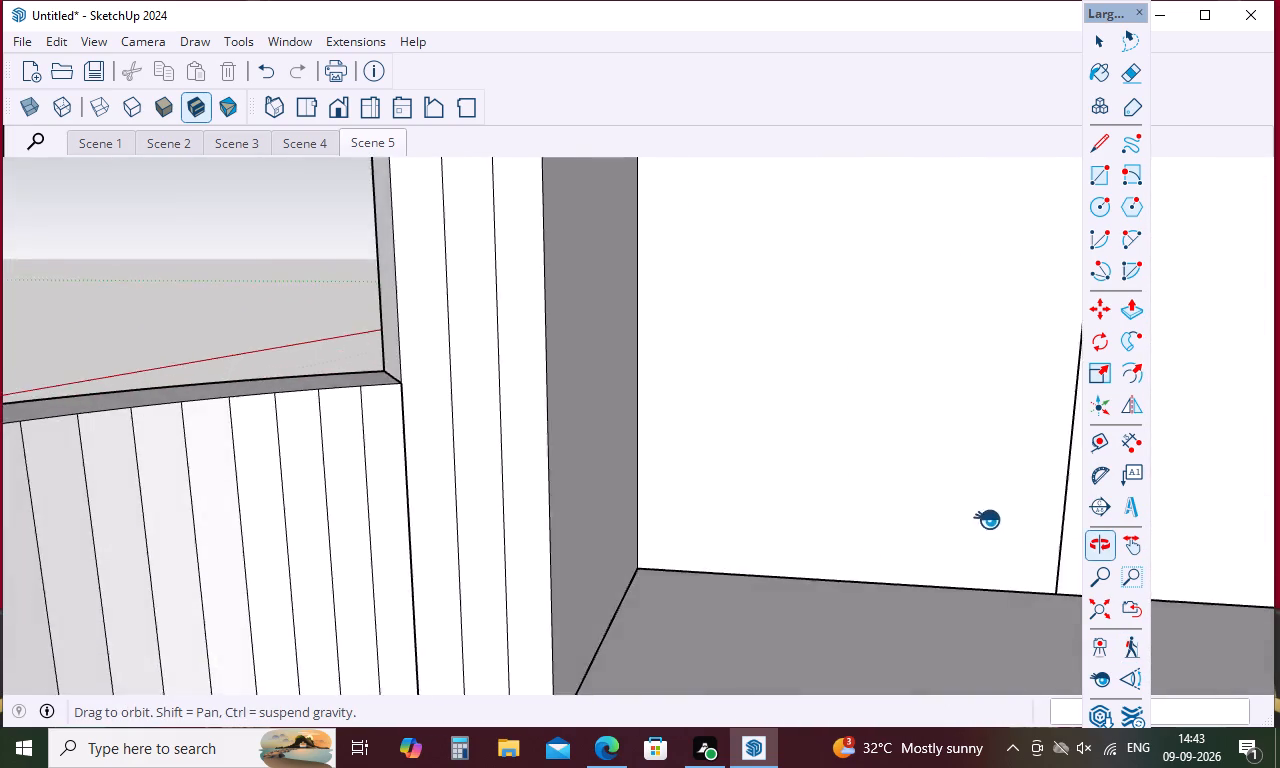
middle_click_drag(987, 519, 1279, 565)
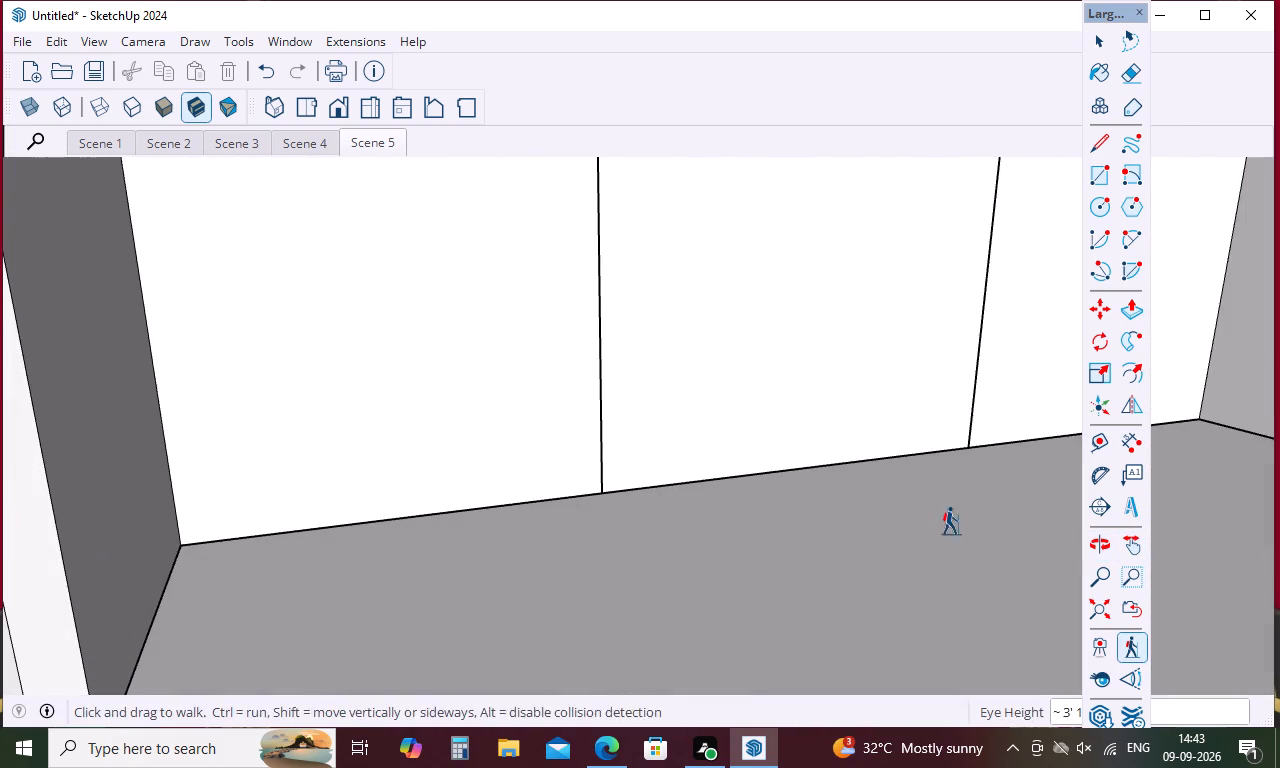
middle_click_drag(962, 508, 1279, 497)
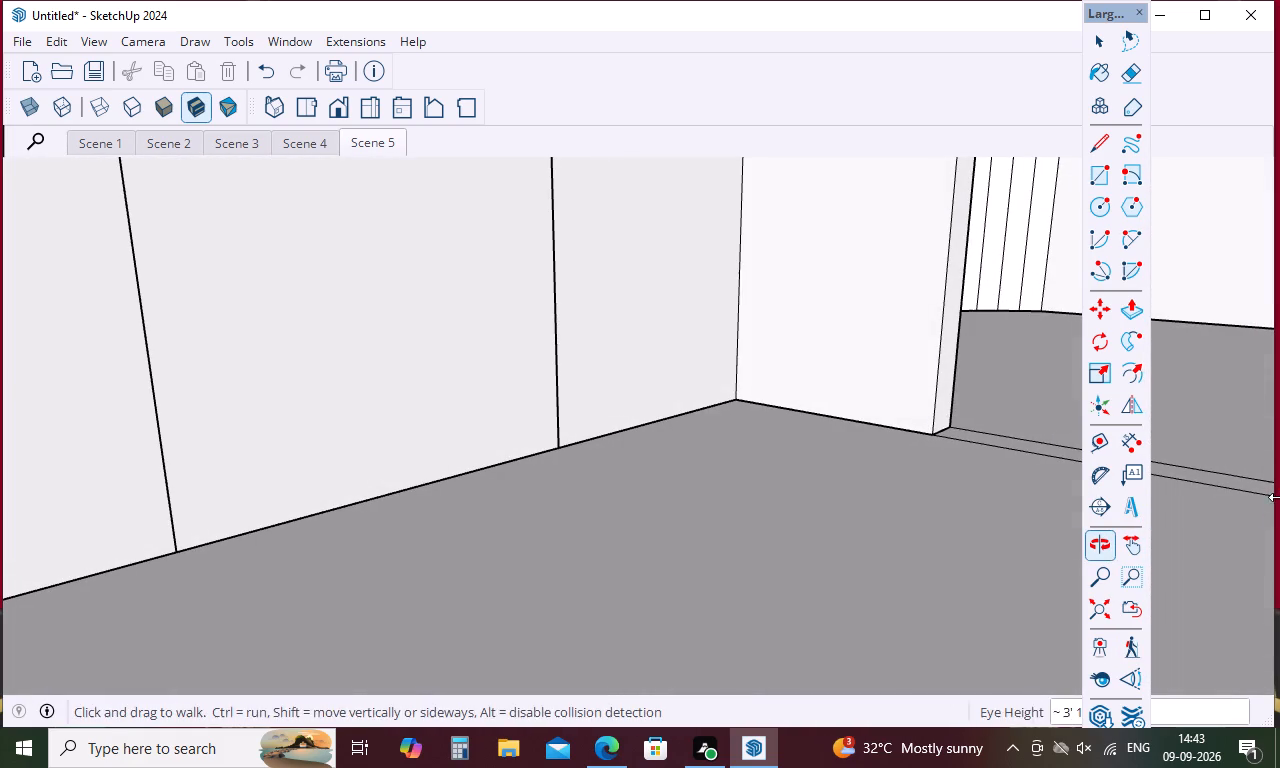
middle_click_drag(818, 500, 1114, 455)
scroll(891, 412, "up", 4)
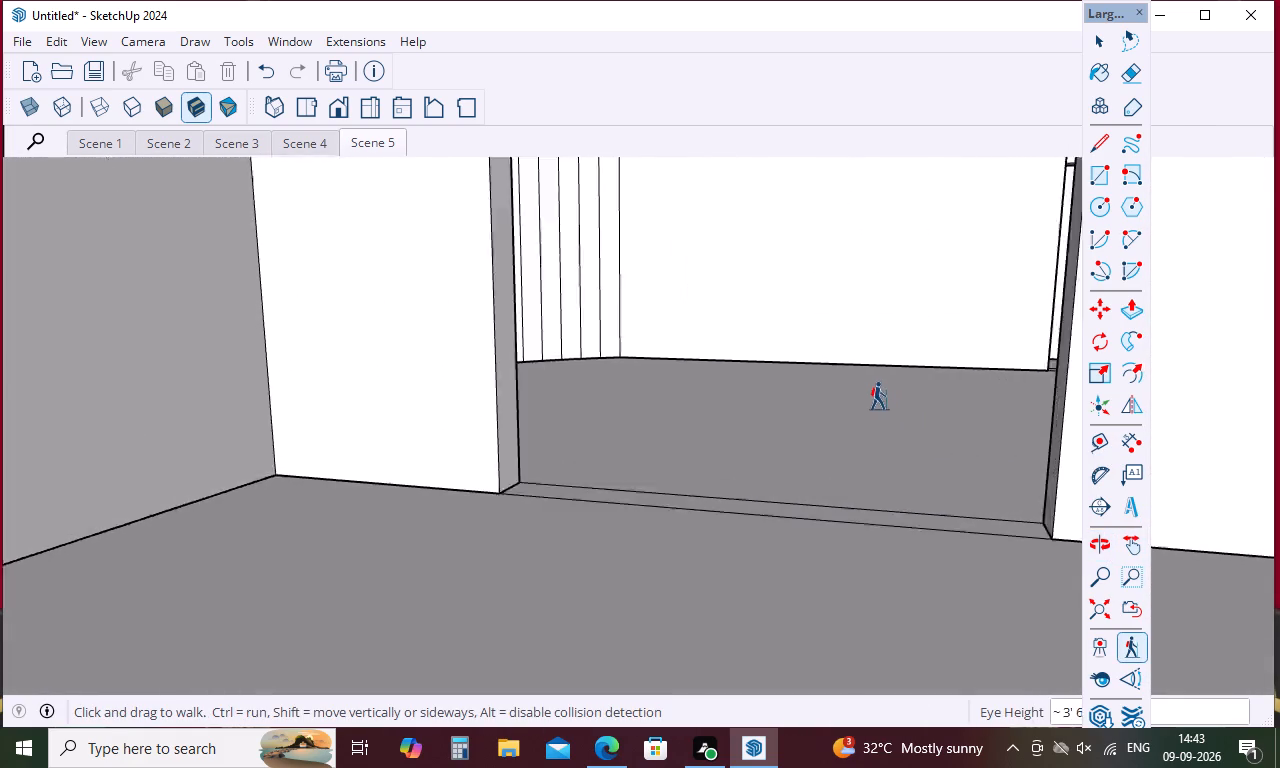
scroll(879, 396, "up", 11)
scroll(875, 391, "down", 10)
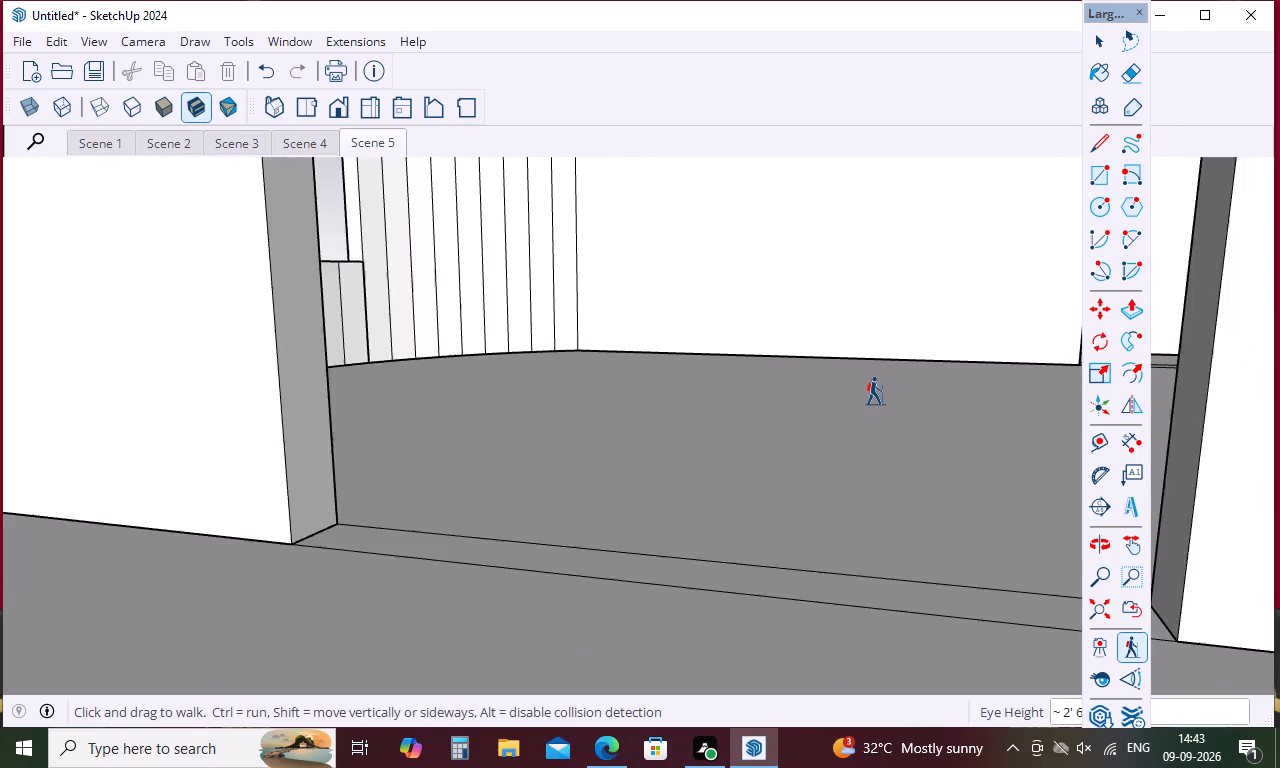
scroll(875, 391, "up", 4)
scroll(875, 391, "down", 5)
scroll(875, 391, "up", 9)
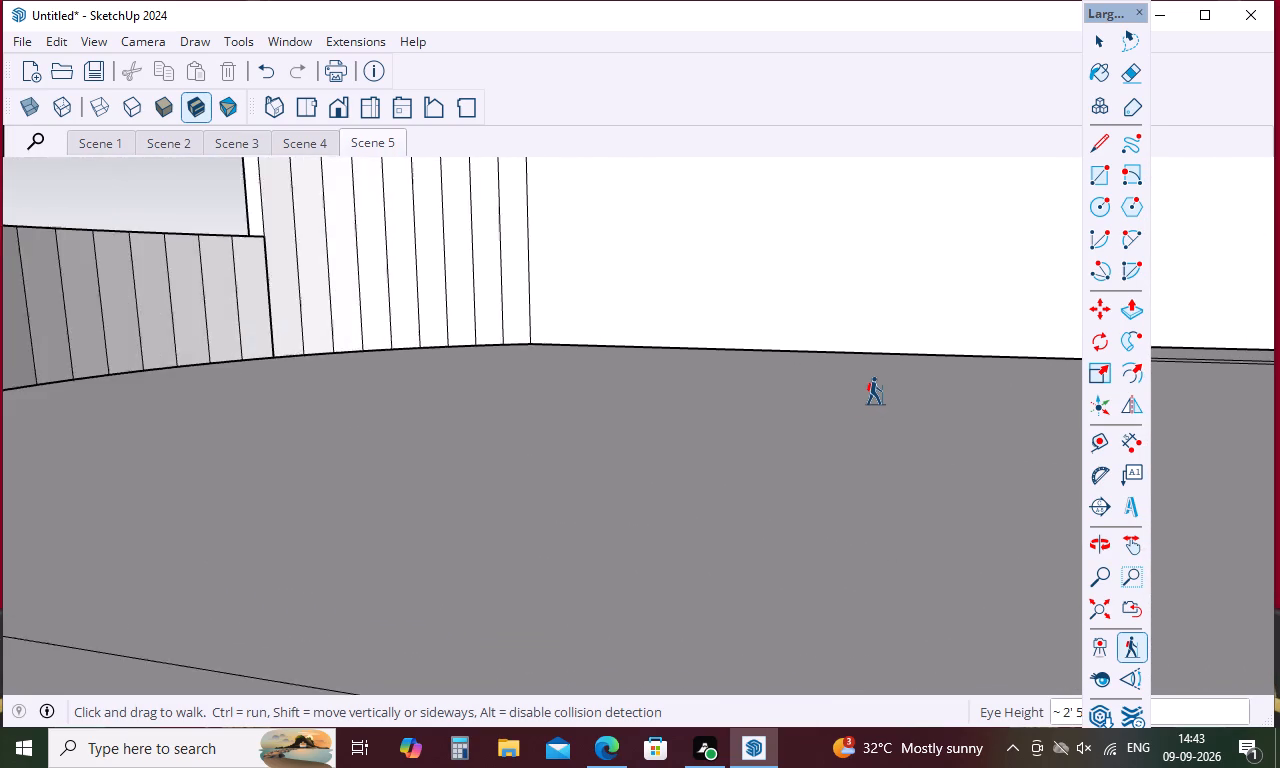
Look around the first ground-floor room from its curved wall past the inner doorway and window to the opening leading outside.
middle_click_drag(875, 391, 1146, 385)
scroll(1025, 394, "up", 2)
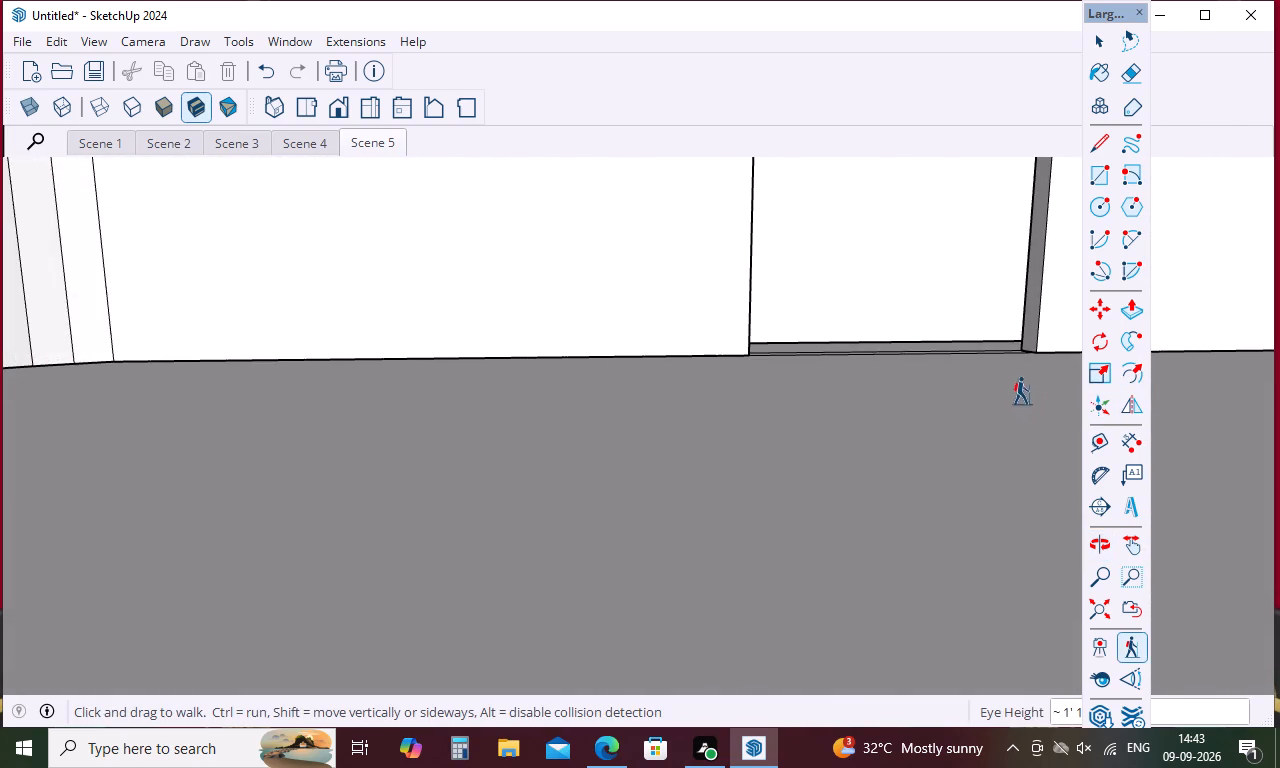
scroll(1022, 391, "up", 14)
middle_click_drag(962, 350, 1001, 368)
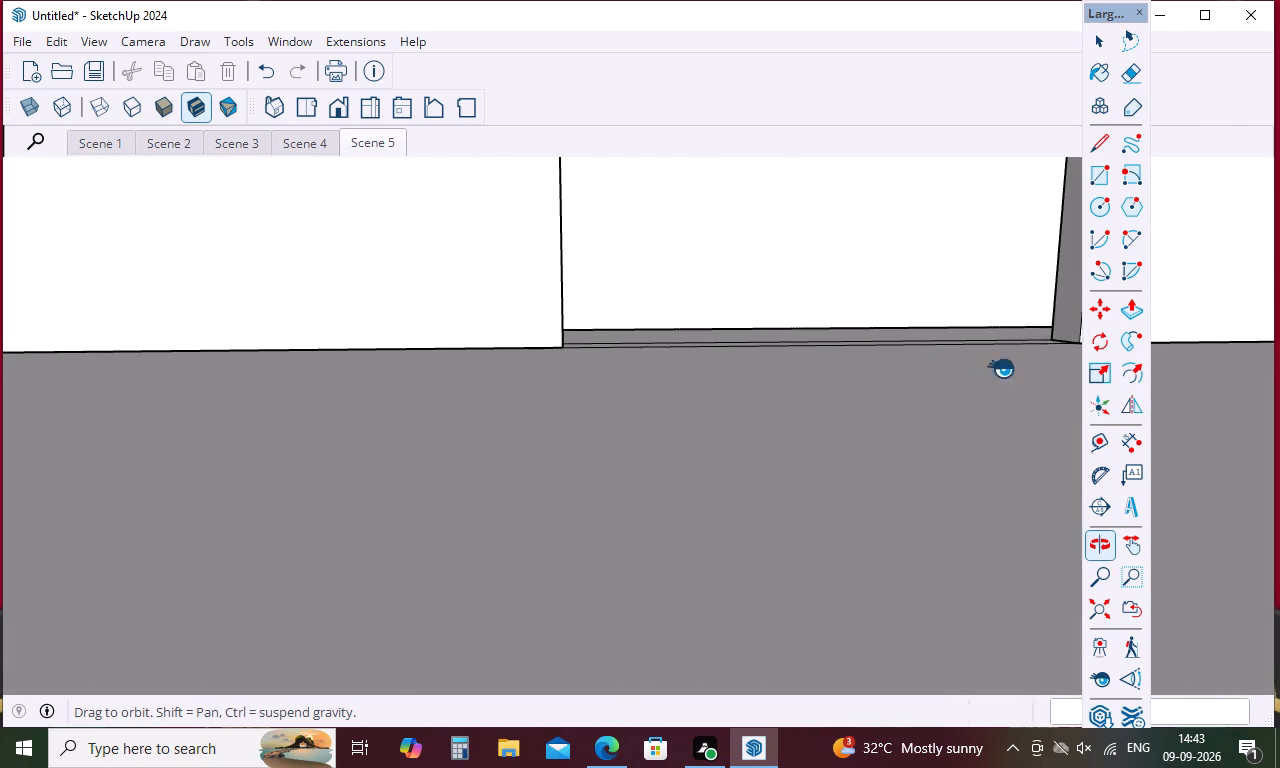
middle_click_drag(1001, 368, 1279, 306)
middle_click_drag(930, 382, 1025, 373)
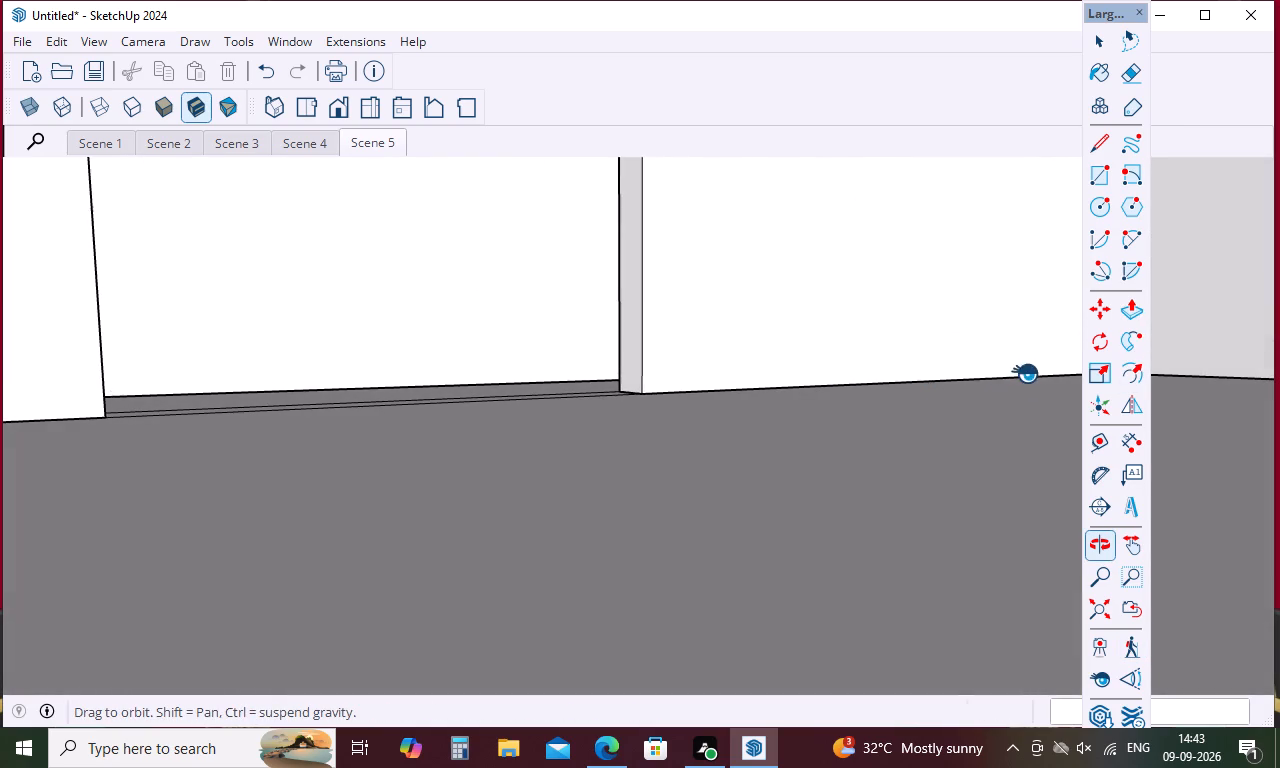
middle_click_drag(1025, 373, 1256, 345)
middle_click_drag(884, 384, 1028, 381)
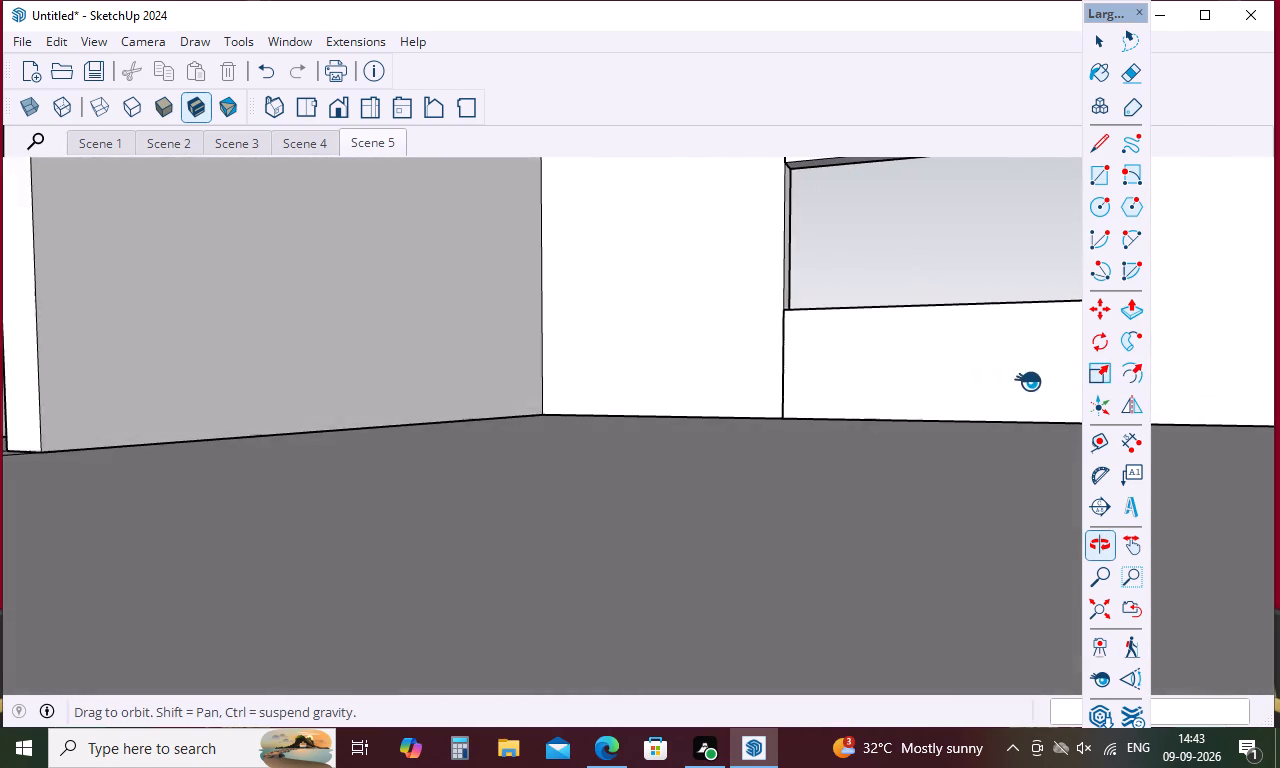
middle_click_drag(1028, 381, 1248, 390)
middle_click_drag(785, 413, 901, 419)
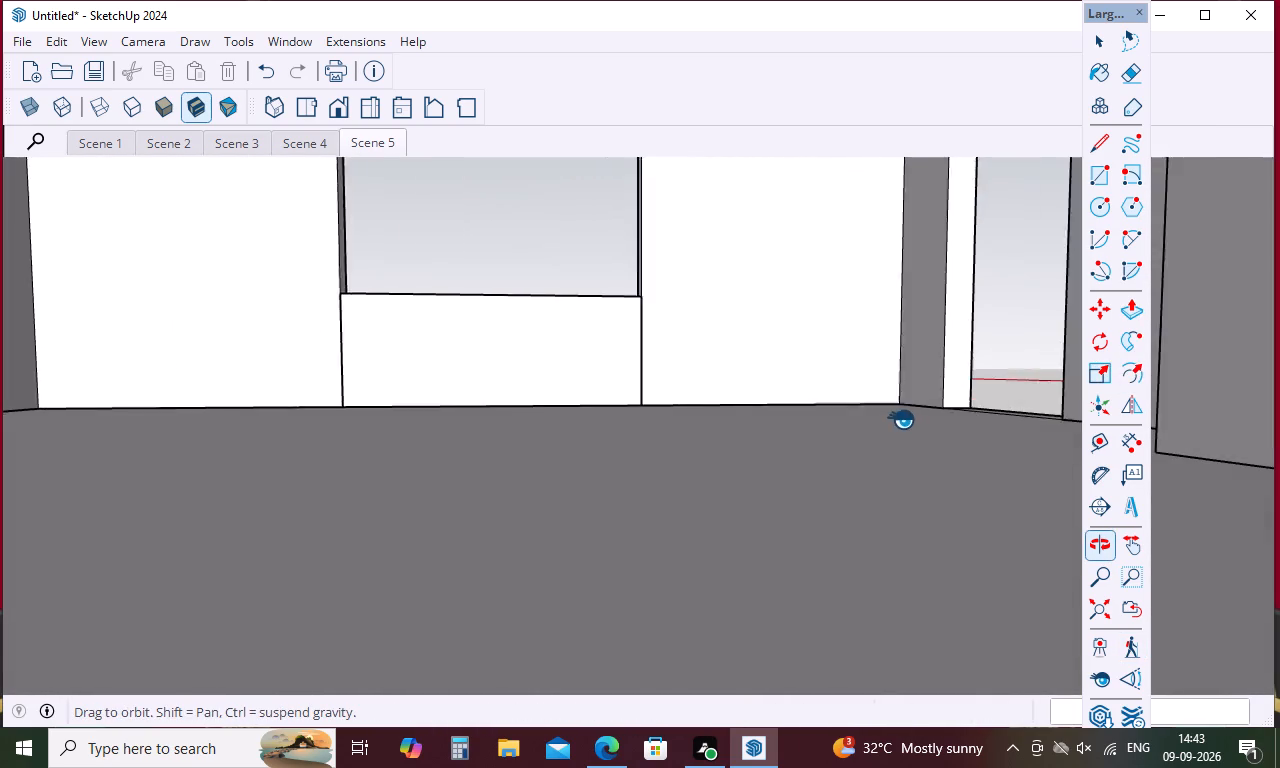
middle_click_drag(901, 419, 912, 420)
Approach the opening beside the room's window wall and pass through it to view the open ground outside.
scroll(912, 401, "up", 16)
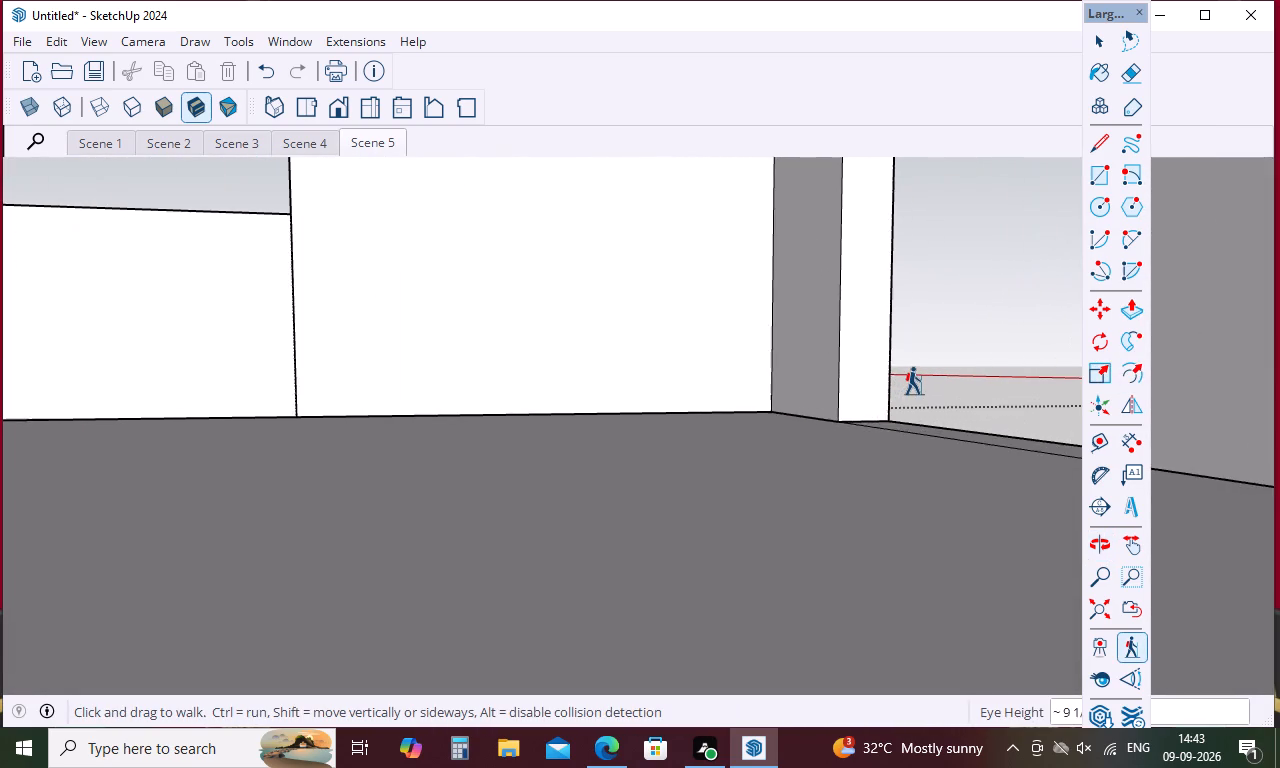
scroll(914, 381, "up", 17)
middle_click_drag(915, 380, 1067, 393)
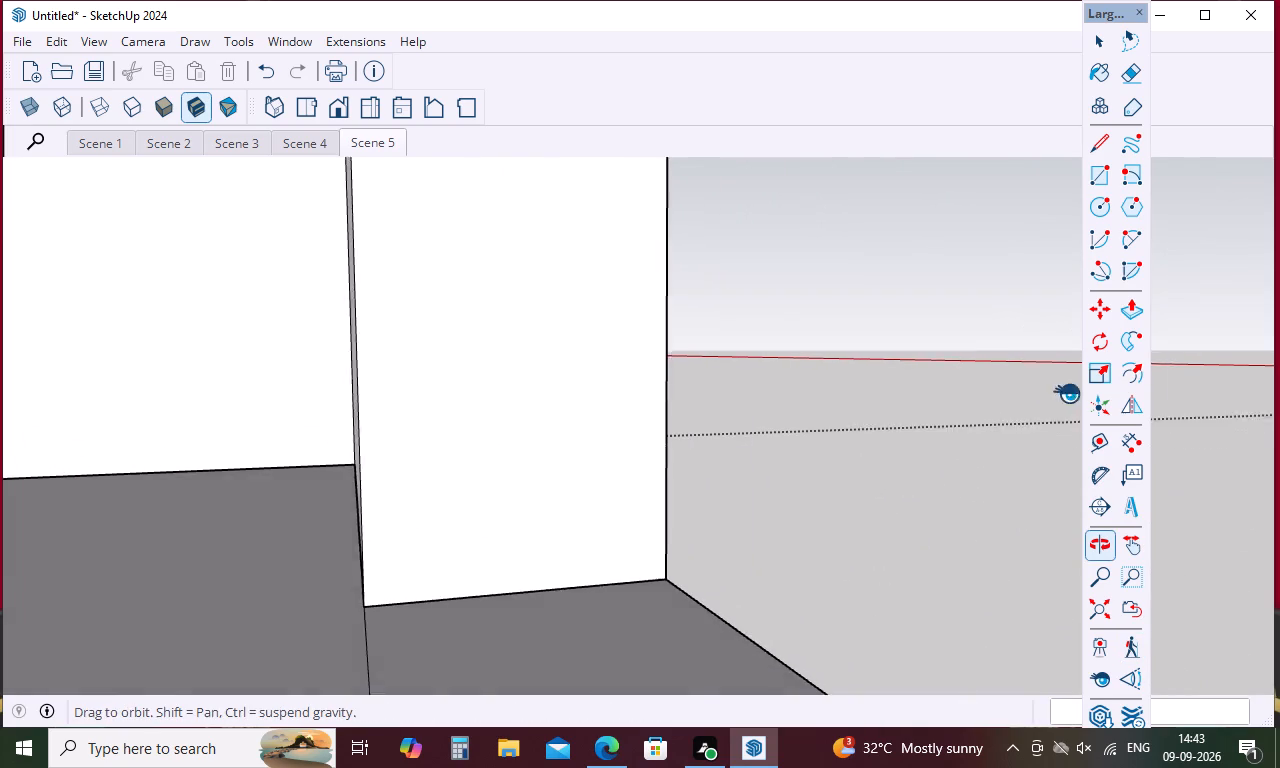
middle_click_drag(1067, 393, 1090, 393)
scroll(1028, 391, "up", 20)
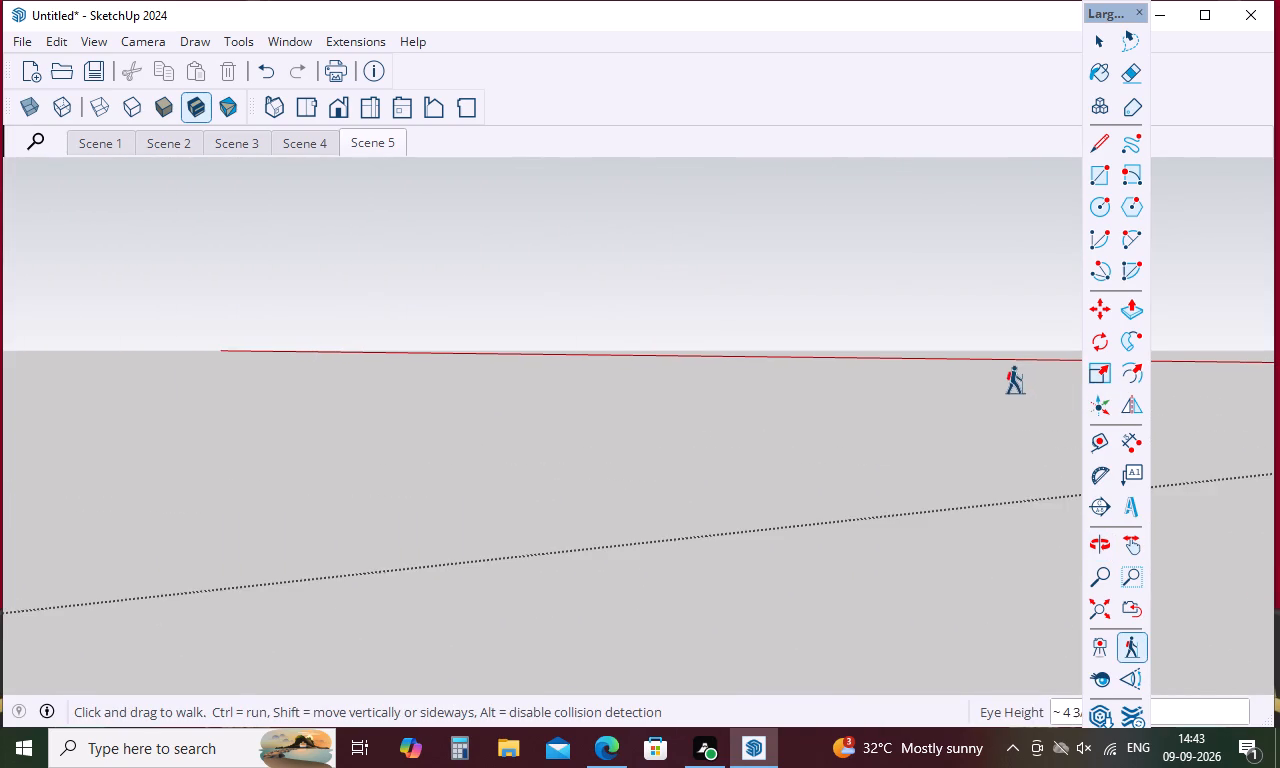
Turn on the ground outside and back away until the tower's curved ground-floor wall comes into view.
middle_click_drag(1010, 380, 498, 390)
scroll(476, 368, "down", 5)
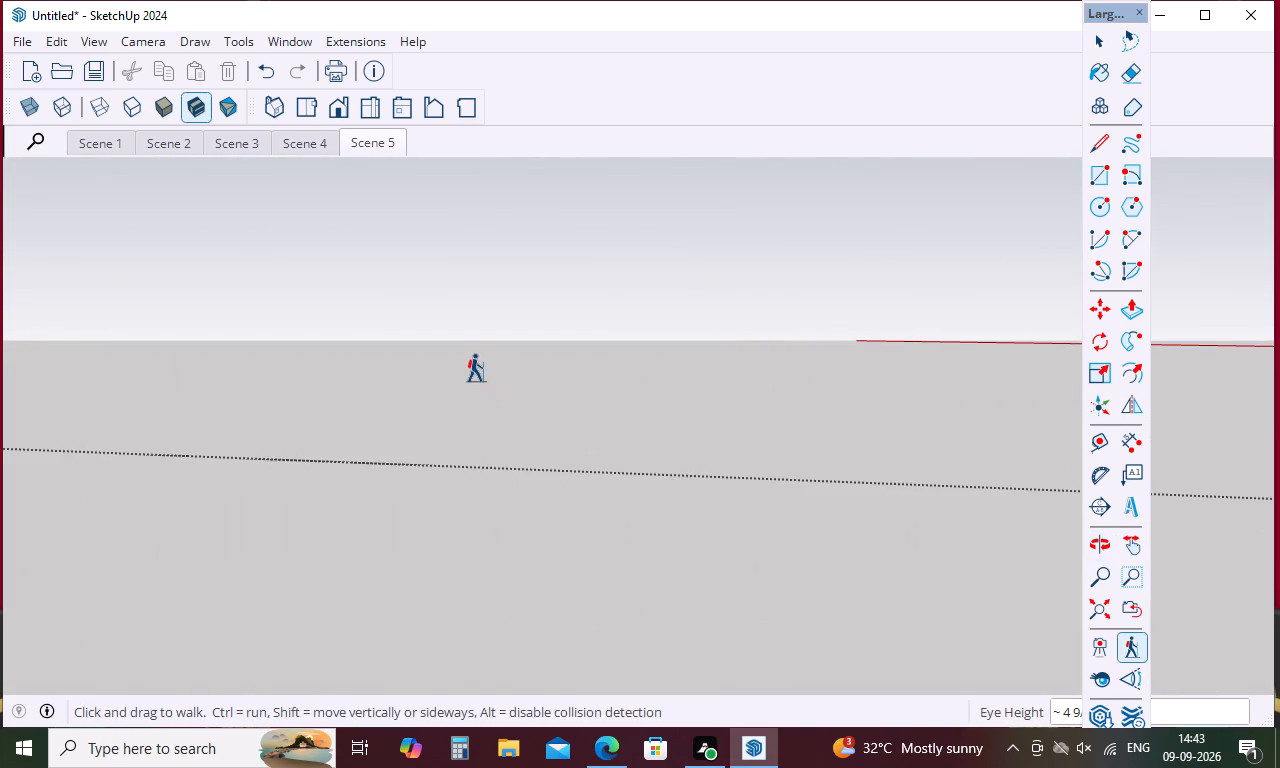
scroll(476, 368, "down", 16)
scroll(471, 372, "down", 10)
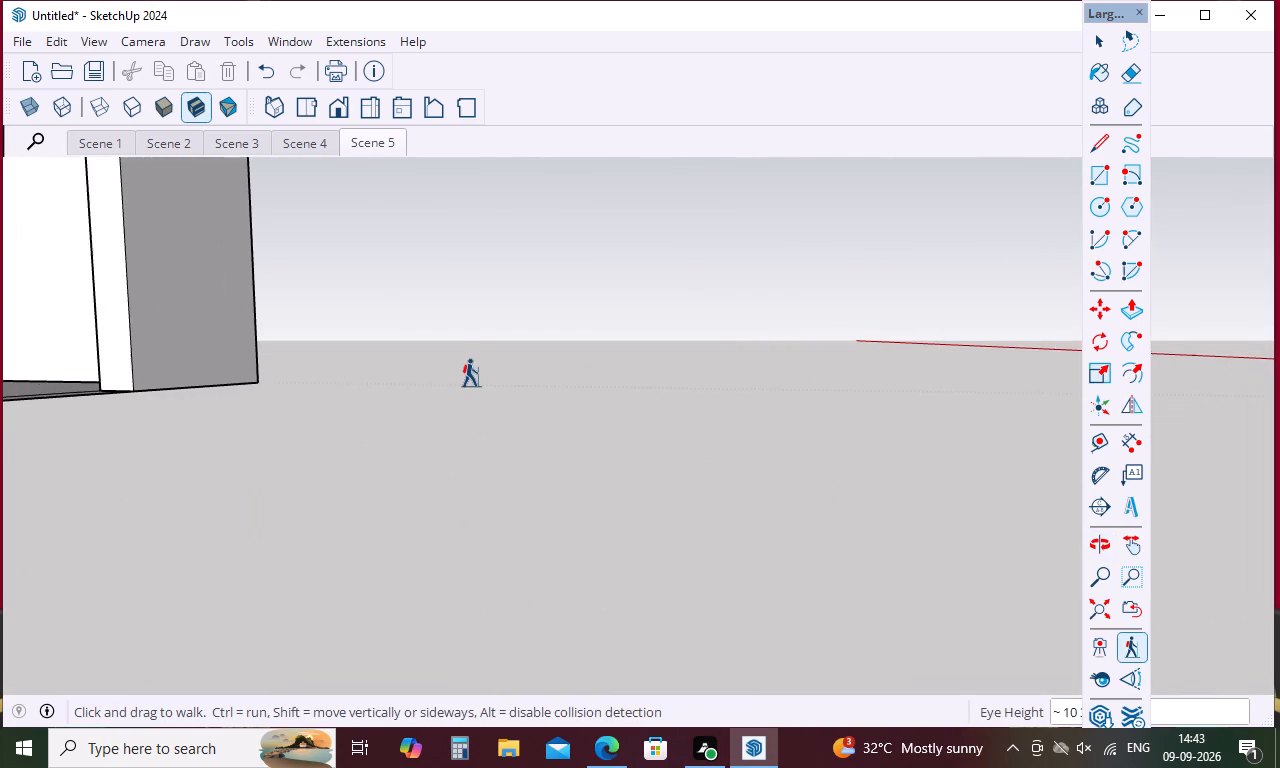
scroll(471, 373, "down", 16)
scroll(471, 373, "down", 8)
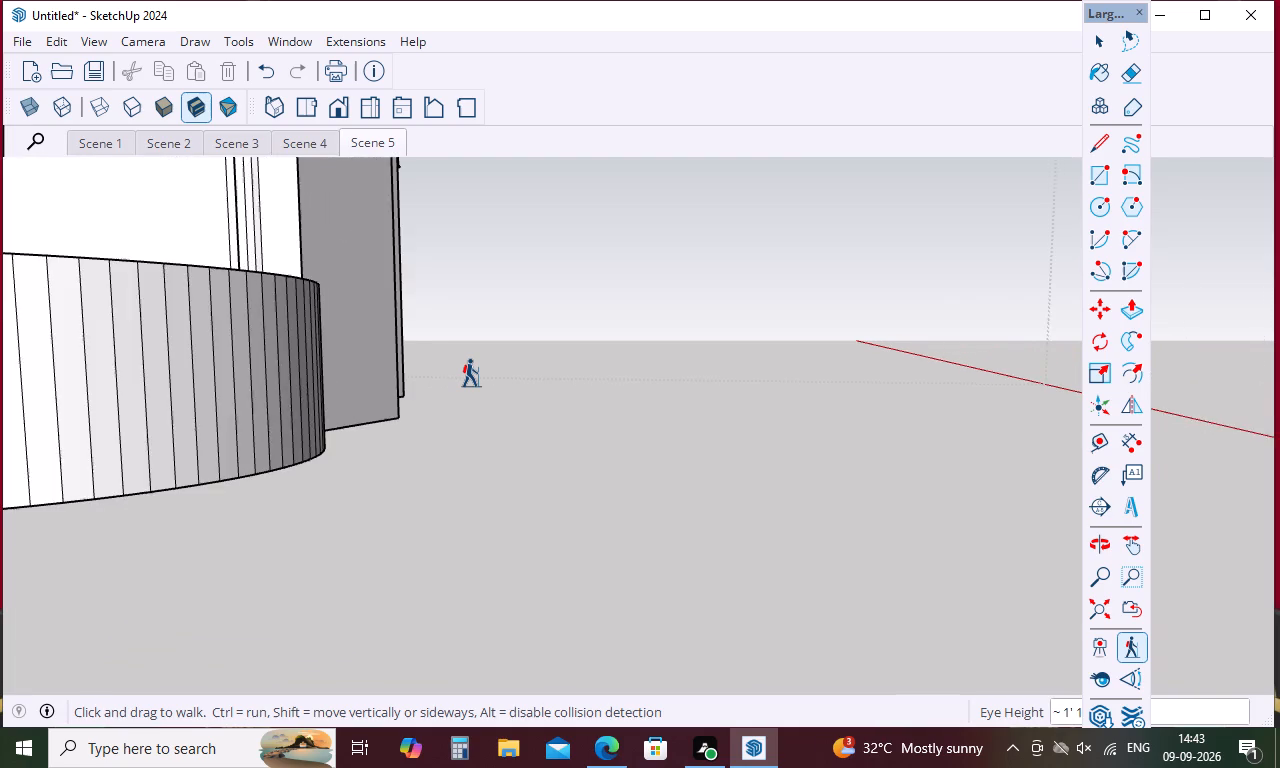
scroll(471, 373, "down", 13)
Circle the tower's exterior and back off to view the facade with the railed balconies.
middle_click_drag(569, 371, 450, 399)
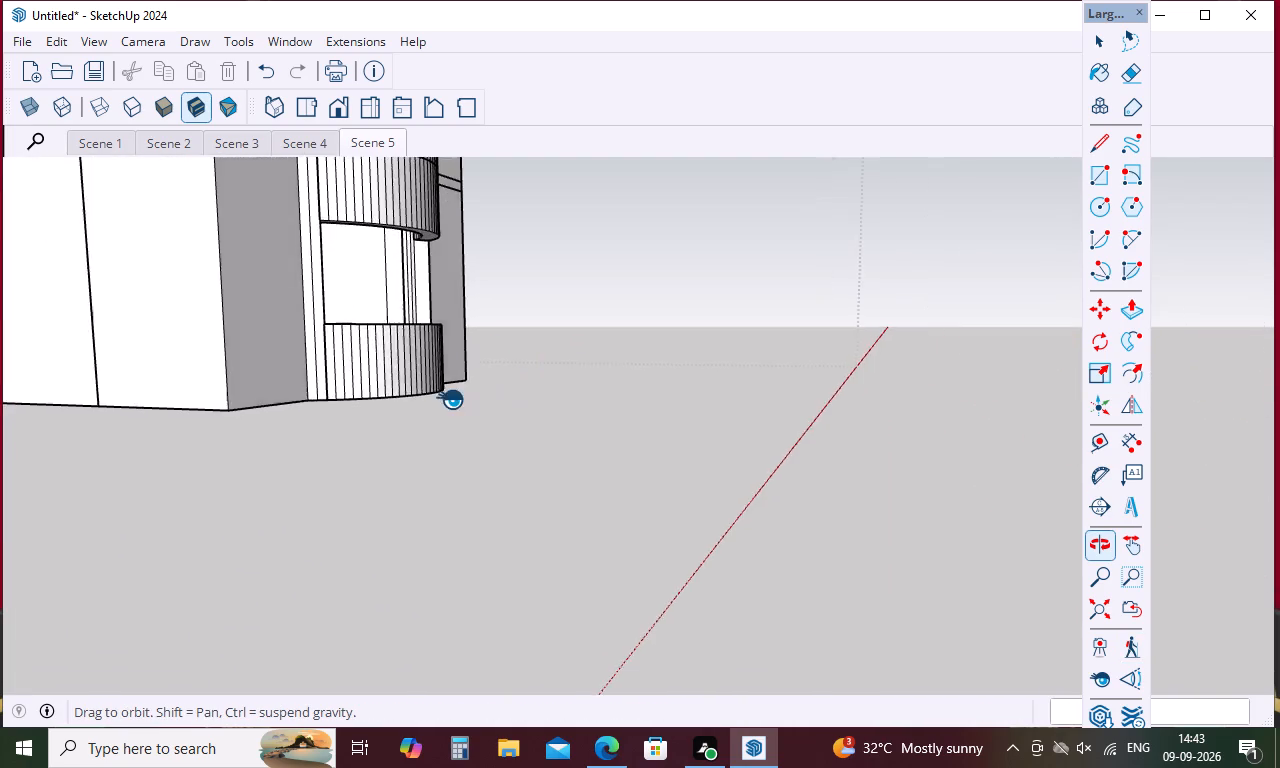
middle_click_drag(450, 399, 359, 401)
key("space")
scroll(573, 430, "down", 5)
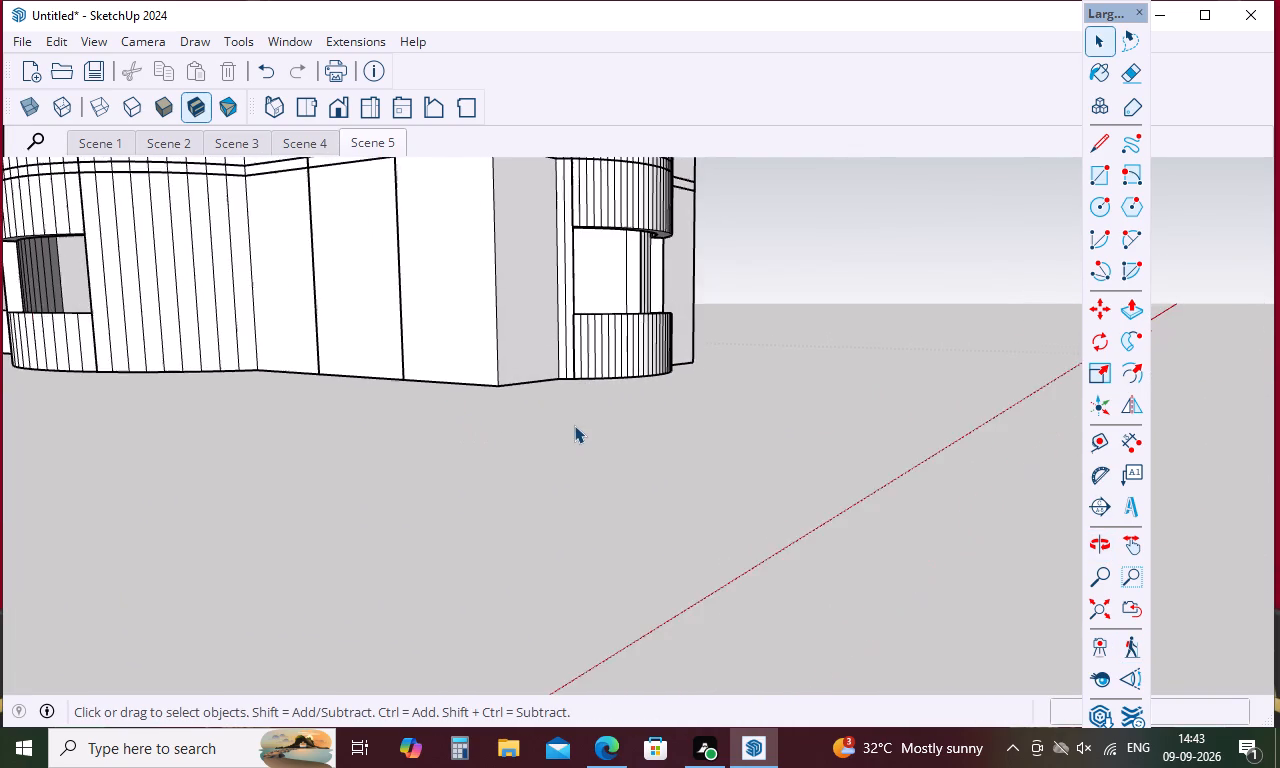
scroll(574, 425, "down", 20)
middle_click_drag(679, 400, 649, 421)
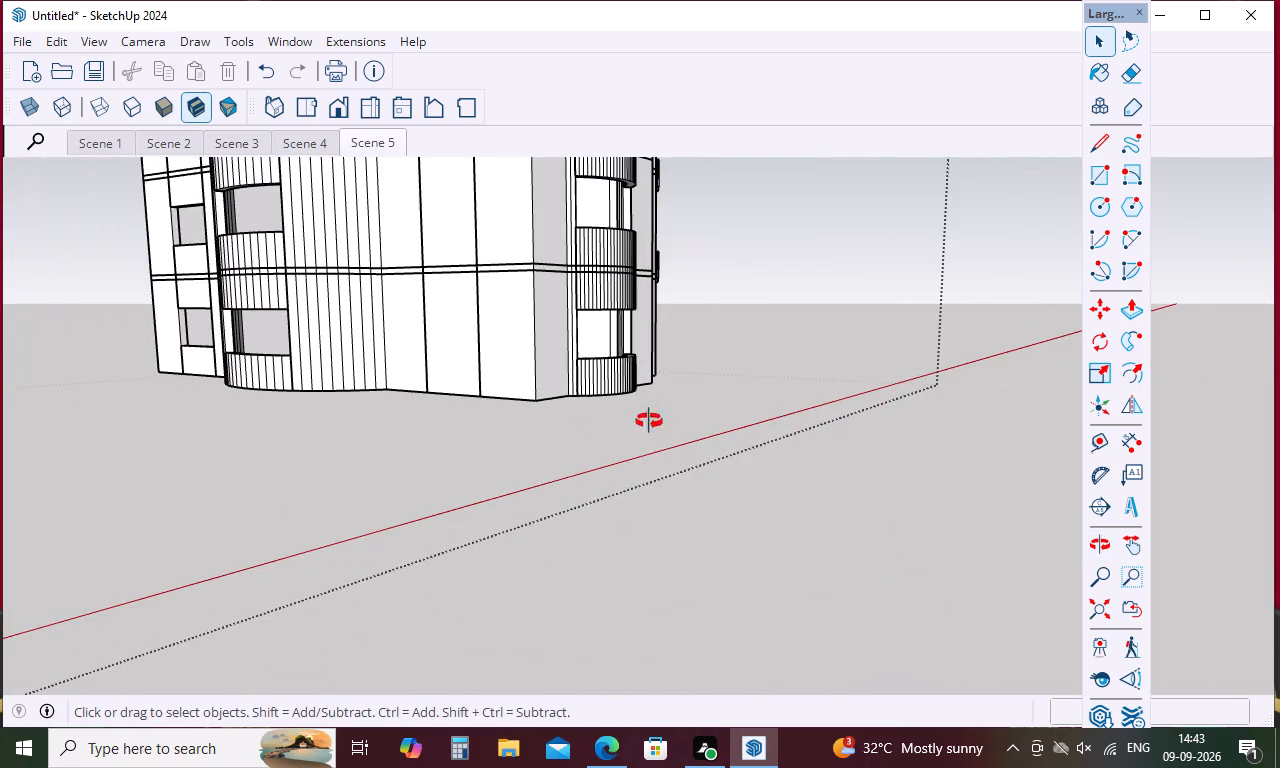
middle_click_drag(649, 421, 222, 448)
middle_click(608, 432)
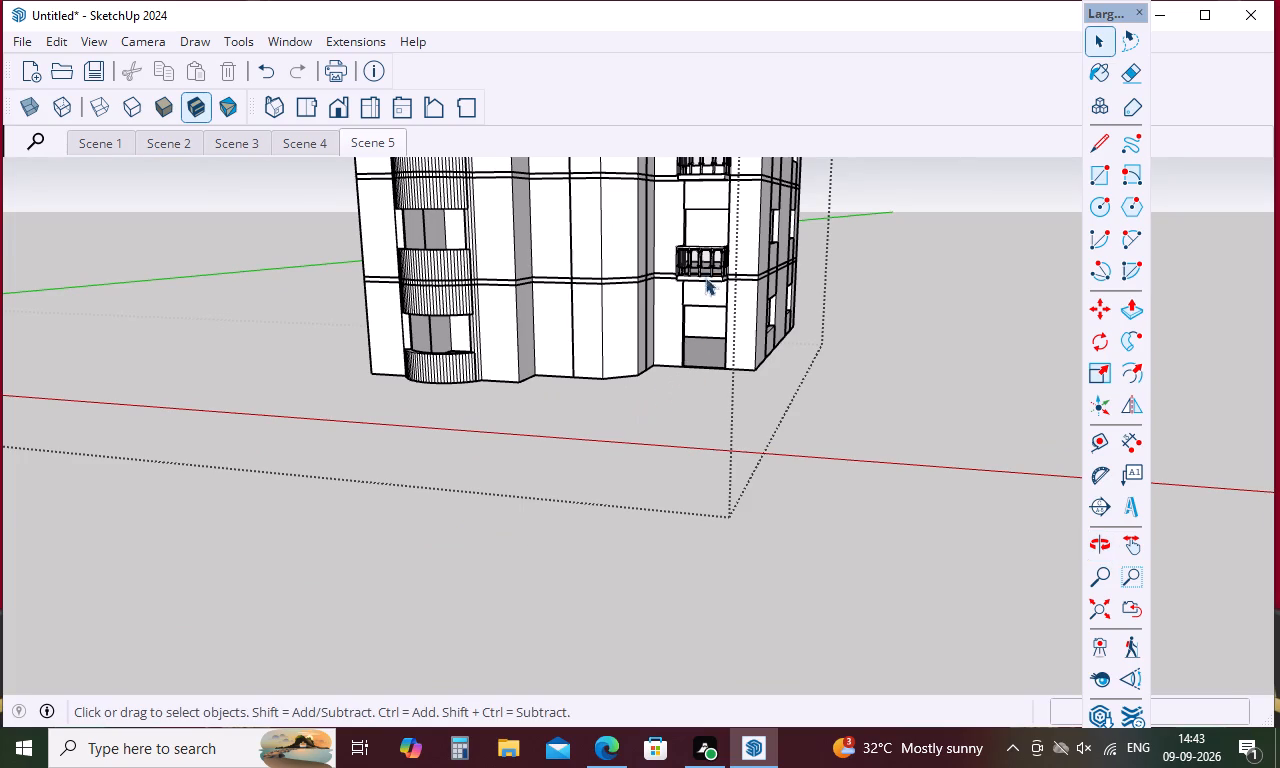
scroll(691, 252, "down", 11)
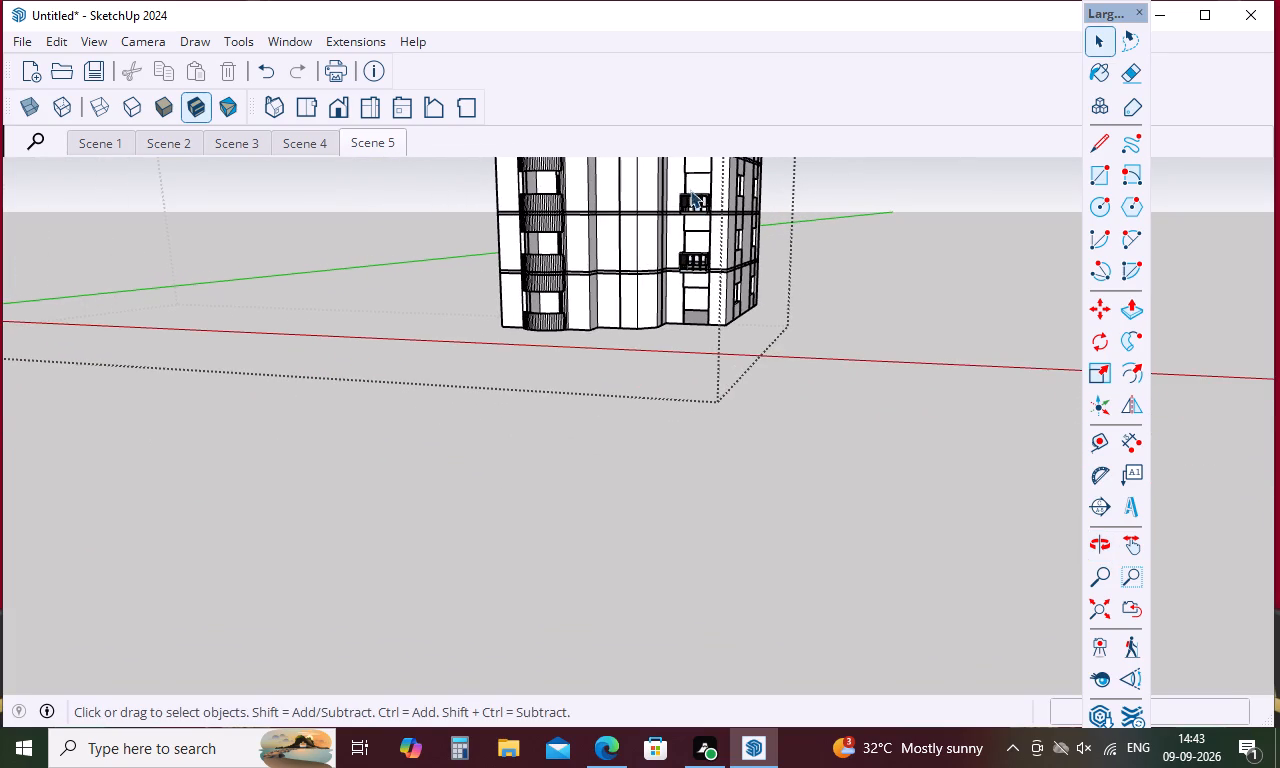
Approach an upper-floor railed balcony, enter the room behind it with the Walk tool active, and view its doorway and curved window wall.
scroll(683, 171, "up", 18)
scroll(682, 169, "up", 5)
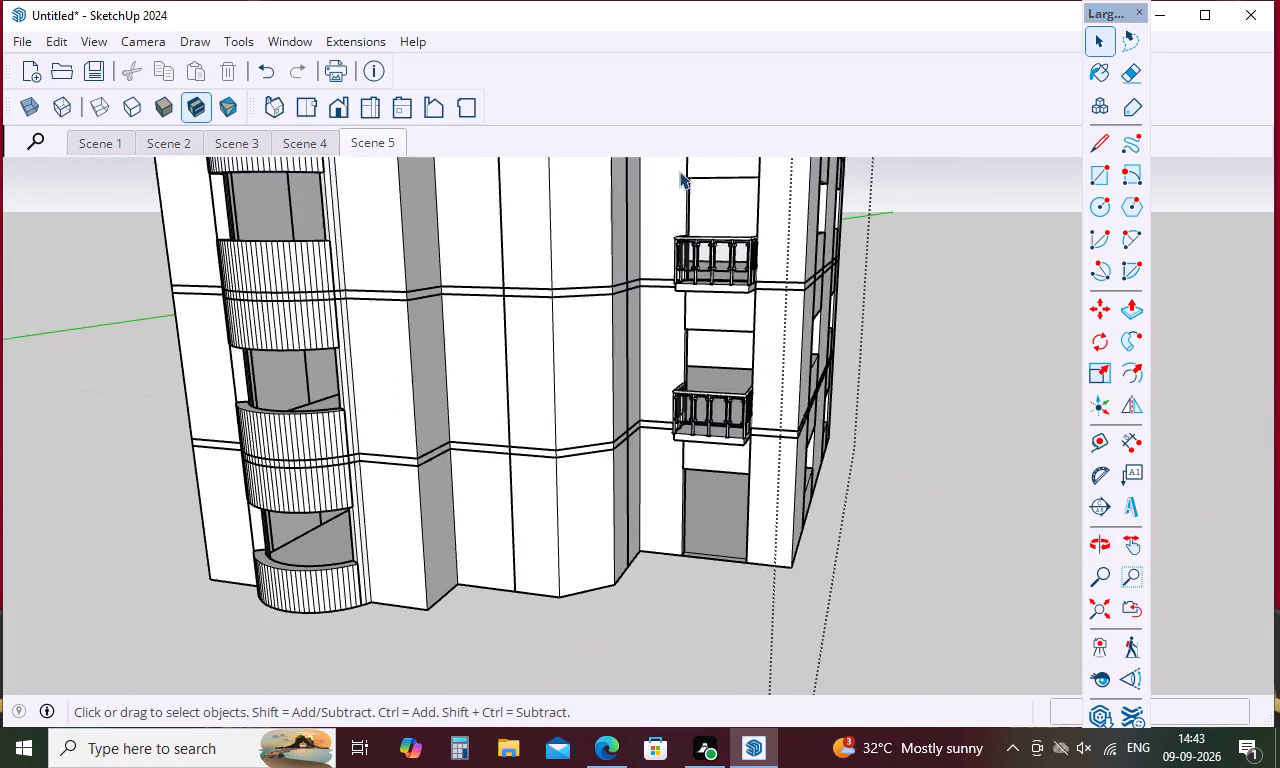
scroll(712, 185, "up", 9)
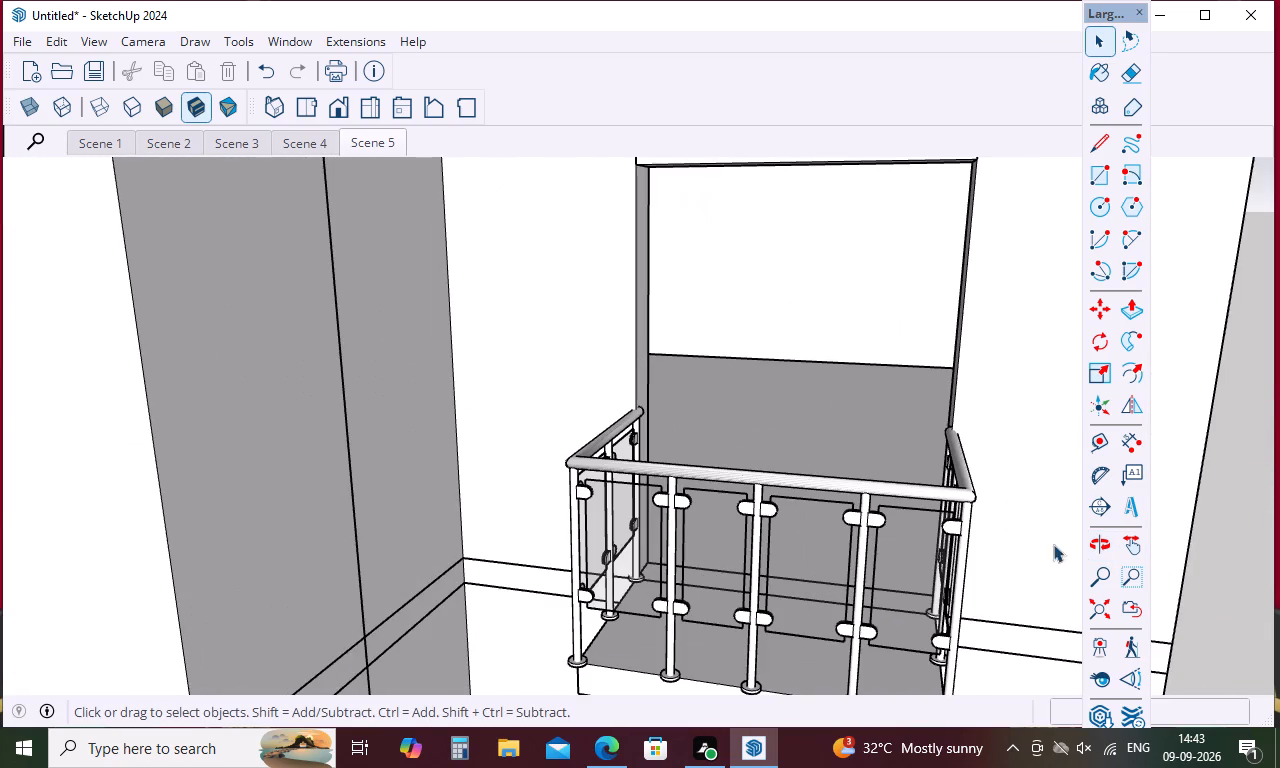
left_click(1128, 649)
scroll(878, 390, "up", 5)
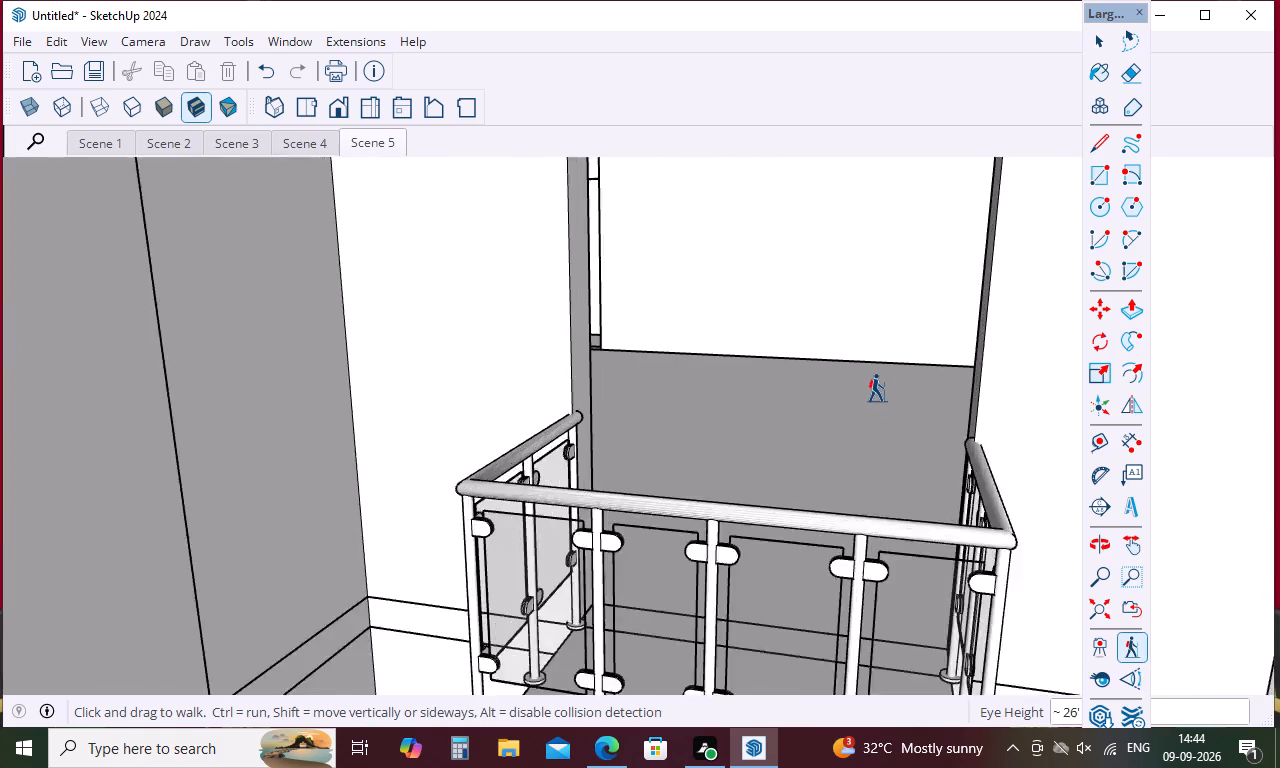
scroll(877, 388, "up", 11)
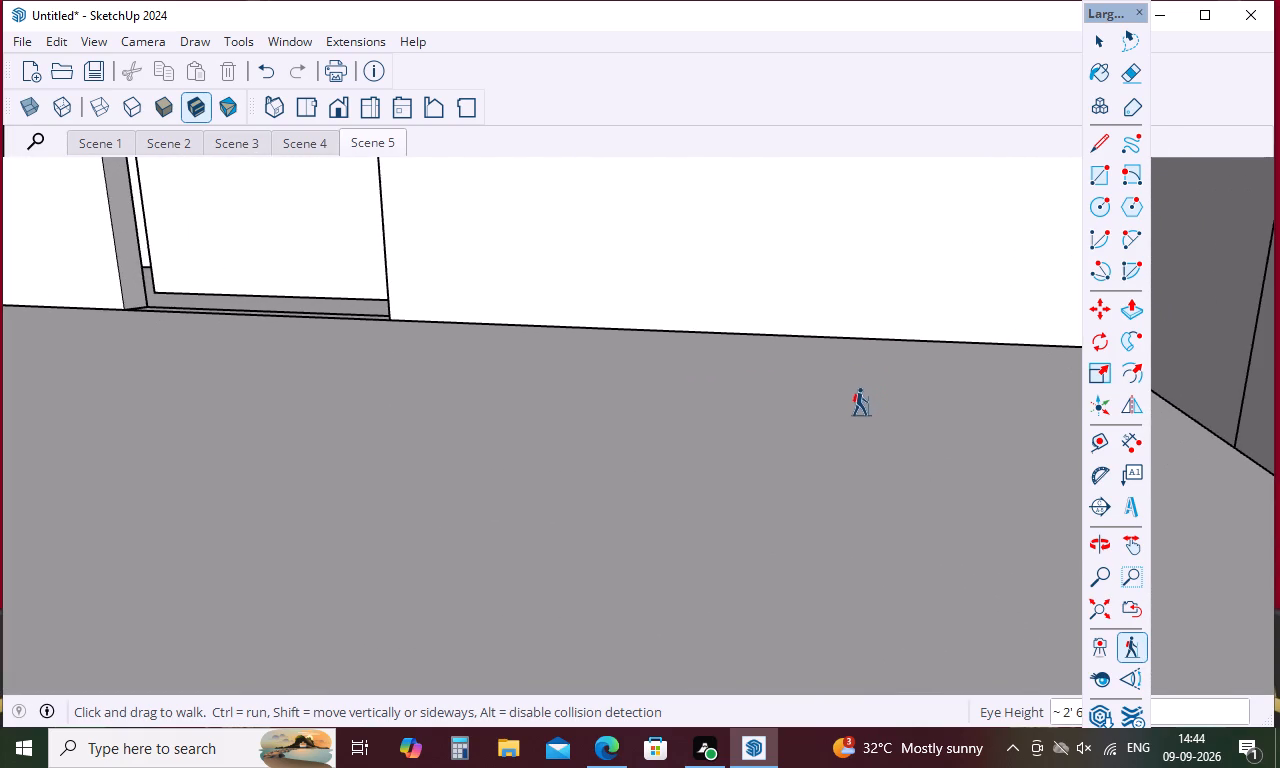
middle_click_drag(856, 406, 646, 229)
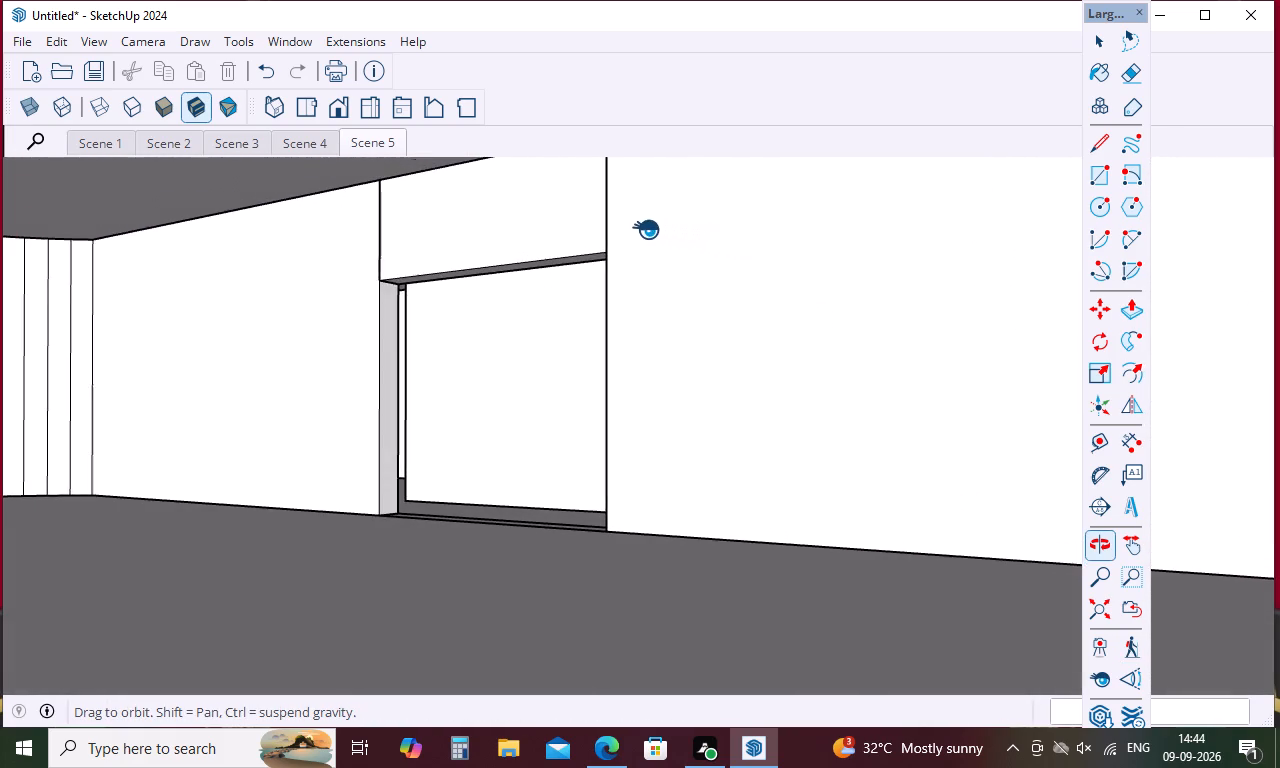
middle_click_drag(646, 229, 507, 281)
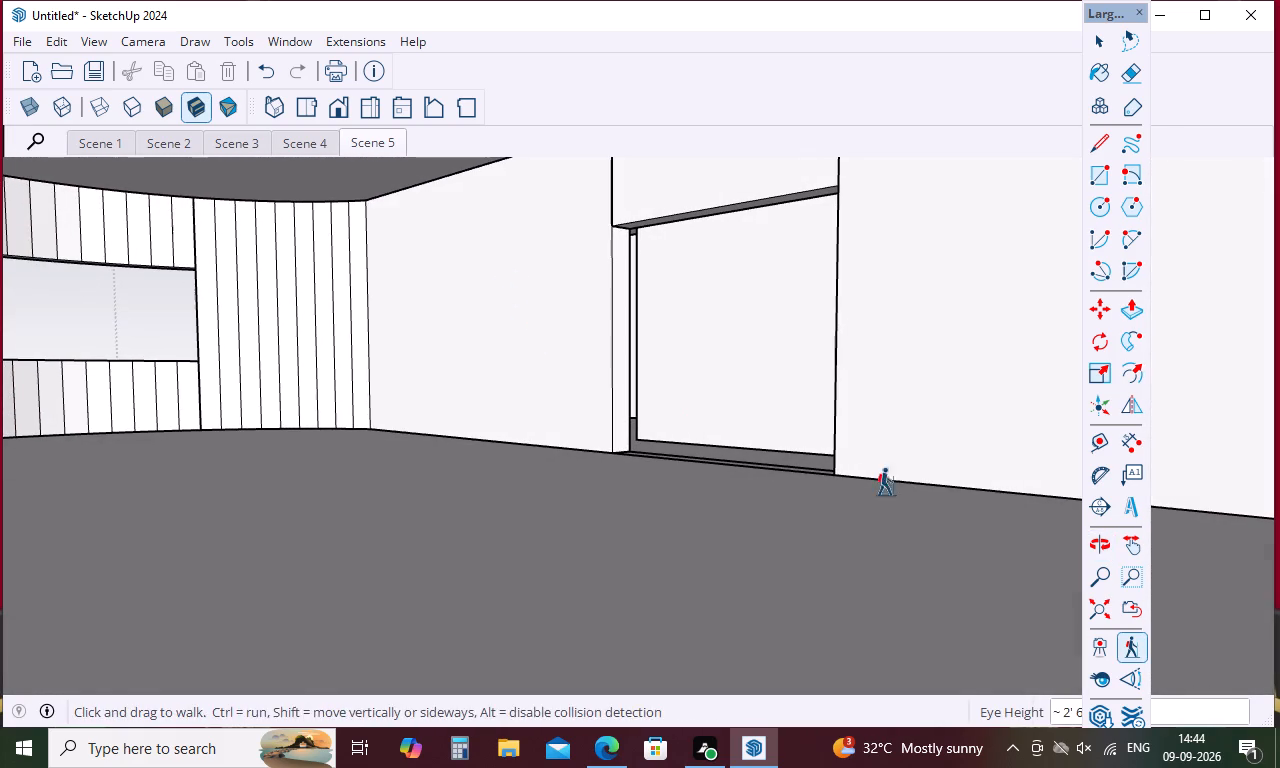
Narrow the camera's field of view to about 29.6 degrees inside the upper-floor room.
left_click(1130, 677)
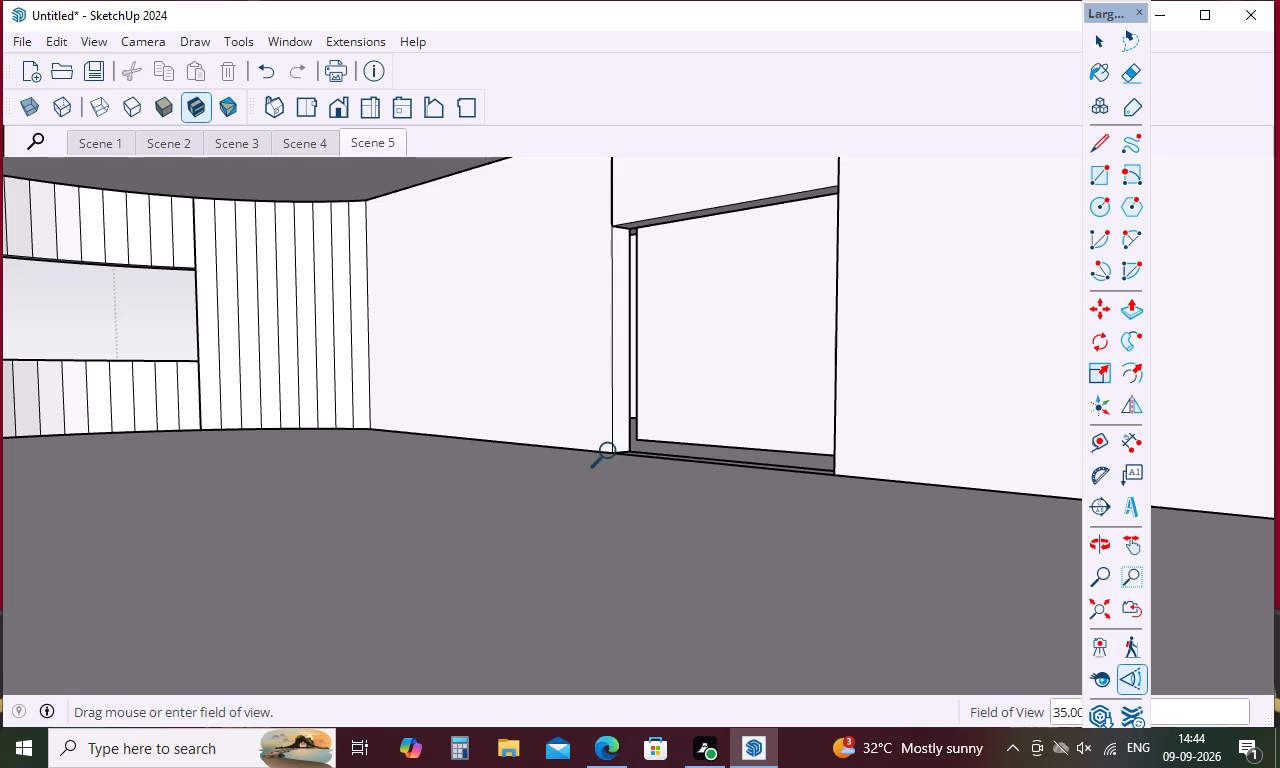
left_click_drag(613, 452, 586, 432)
left_click_drag(586, 432, 504, 410)
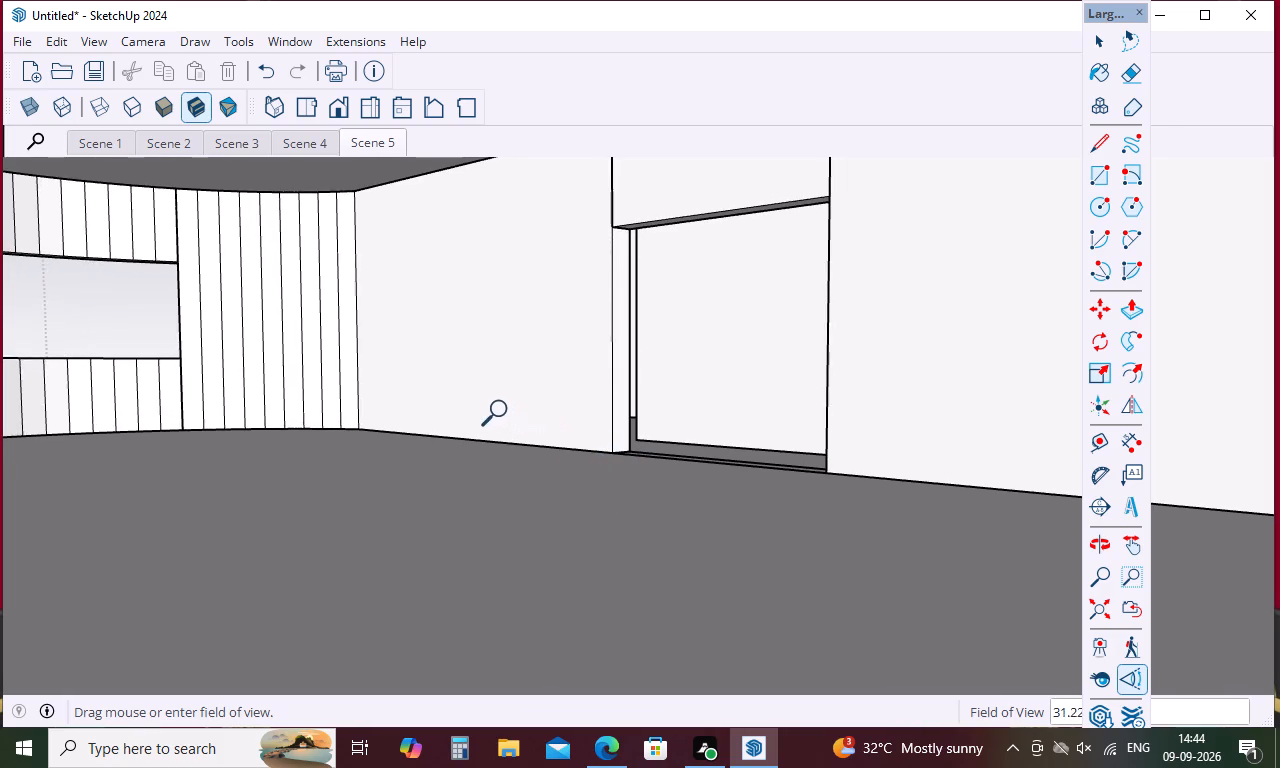
left_click_drag(504, 410, 607, 408)
Back out through the blank wall to view the railed balcony and the adjoining facade from outside.
scroll(605, 412, "down", 4)
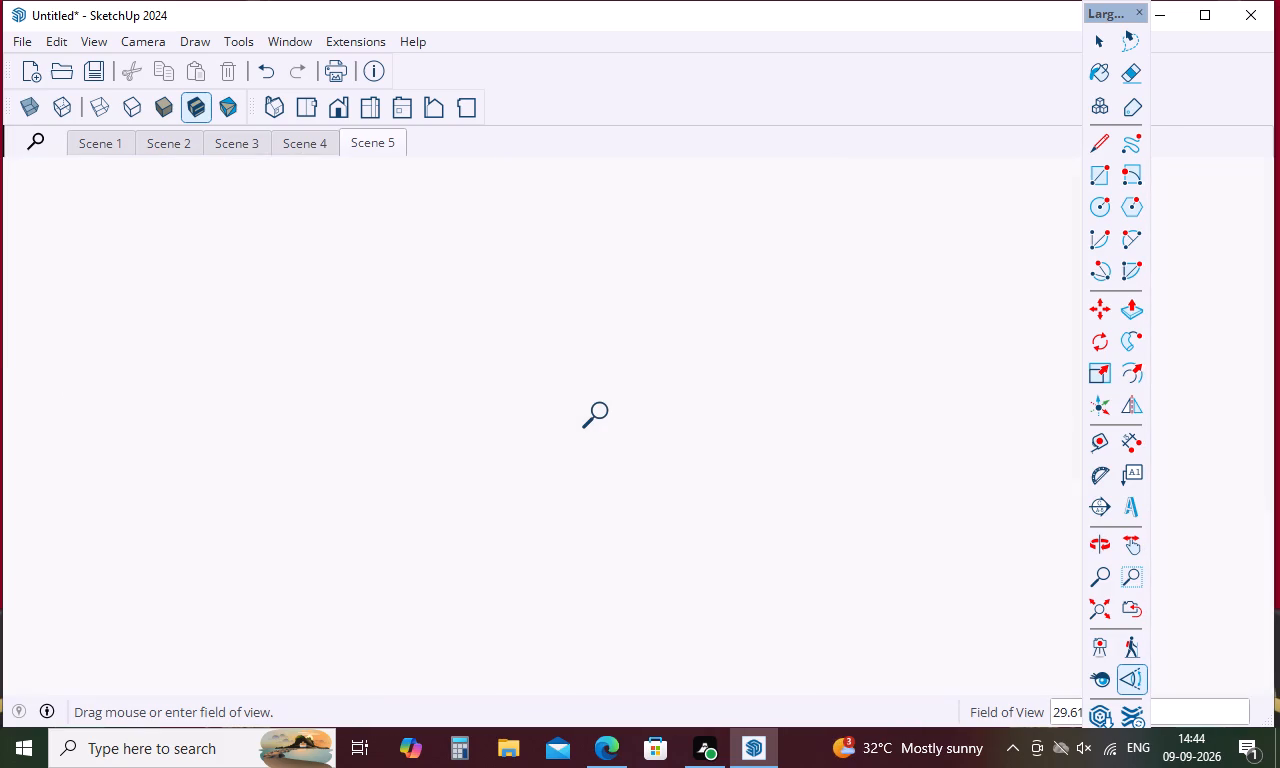
scroll(603, 413, "up", 5)
key("space")
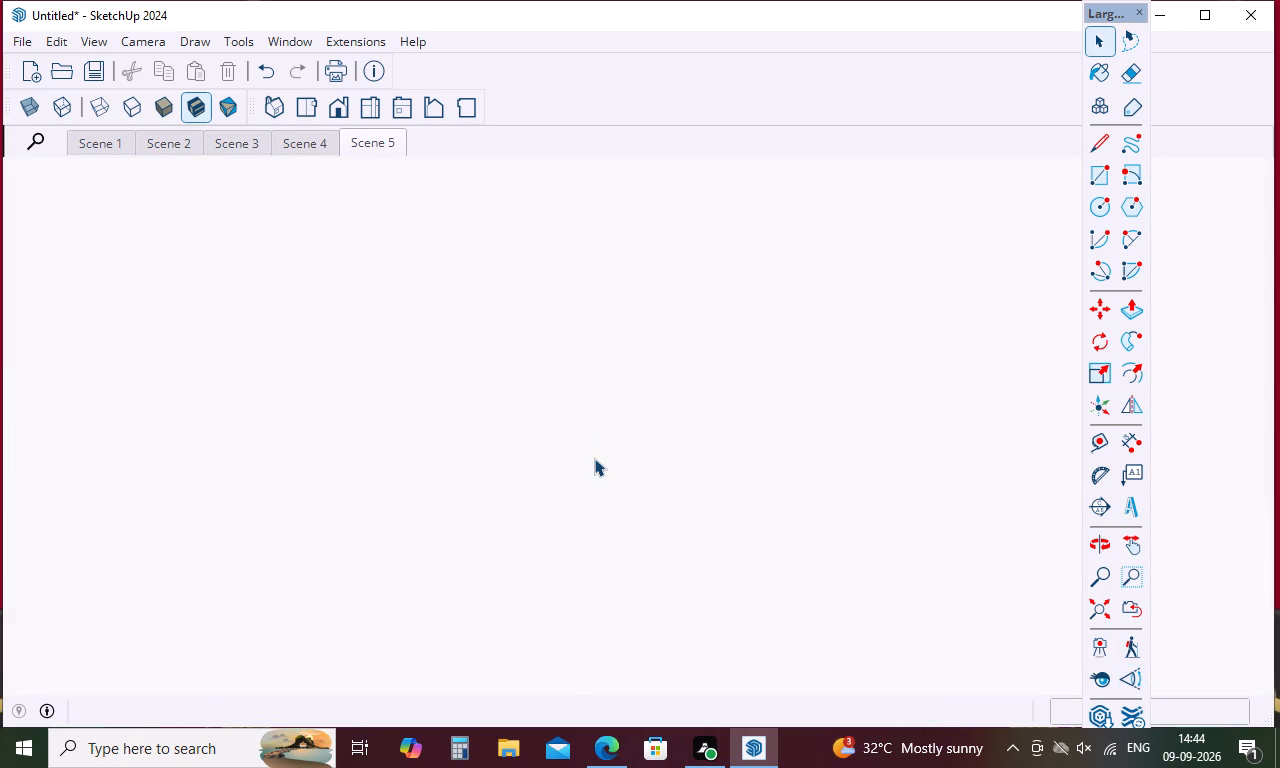
key("space")
key("space")
scroll(578, 472, "down", 9)
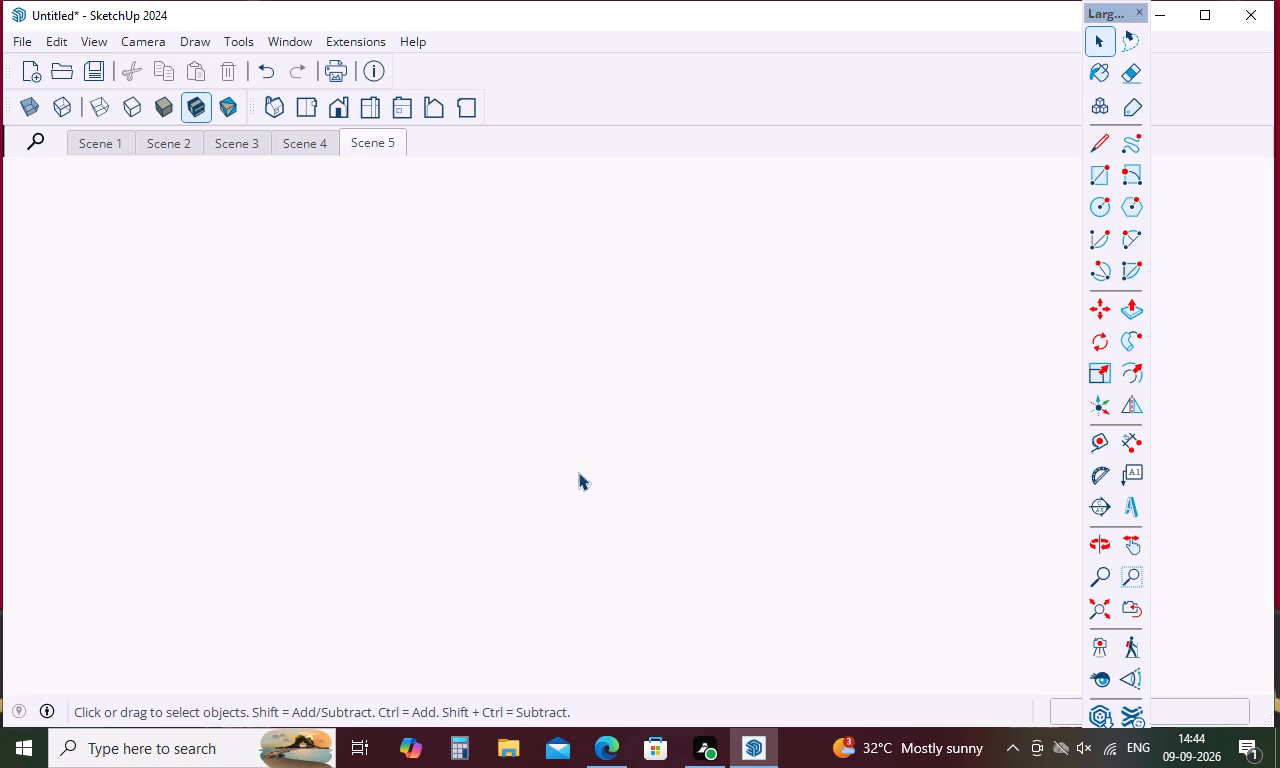
scroll(578, 472, "down", 13)
scroll(580, 466, "up", 1)
scroll(580, 458, "down", 20)
scroll(580, 458, "down", 1)
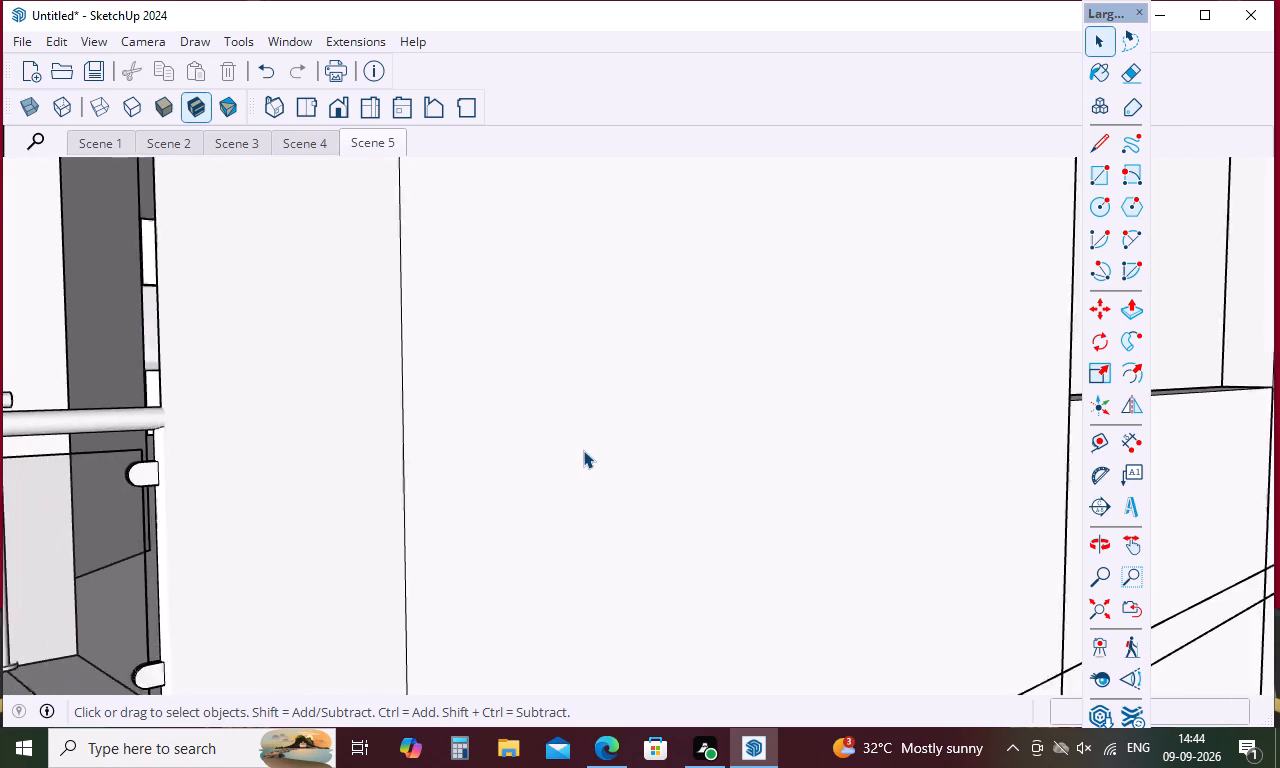
scroll(583, 450, "down", 20)
scroll(585, 446, "down", 5)
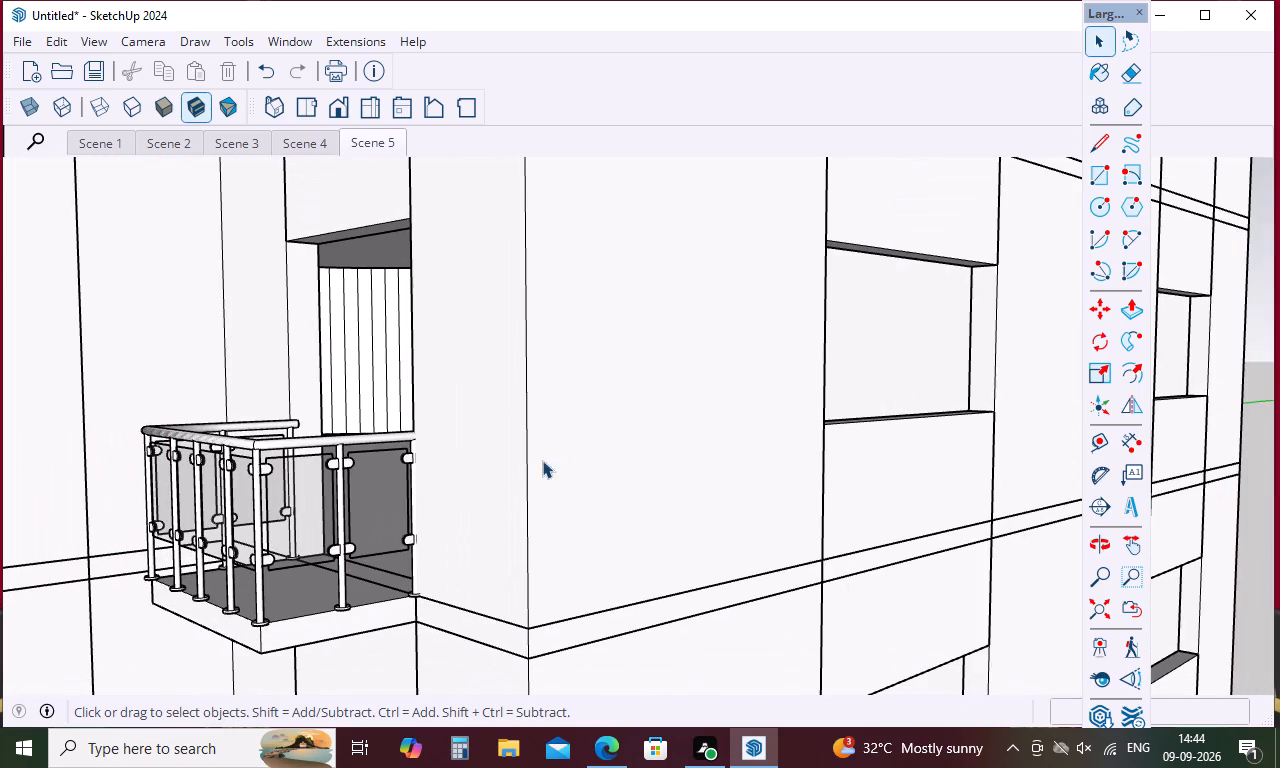
scroll(329, 444, "up", 5)
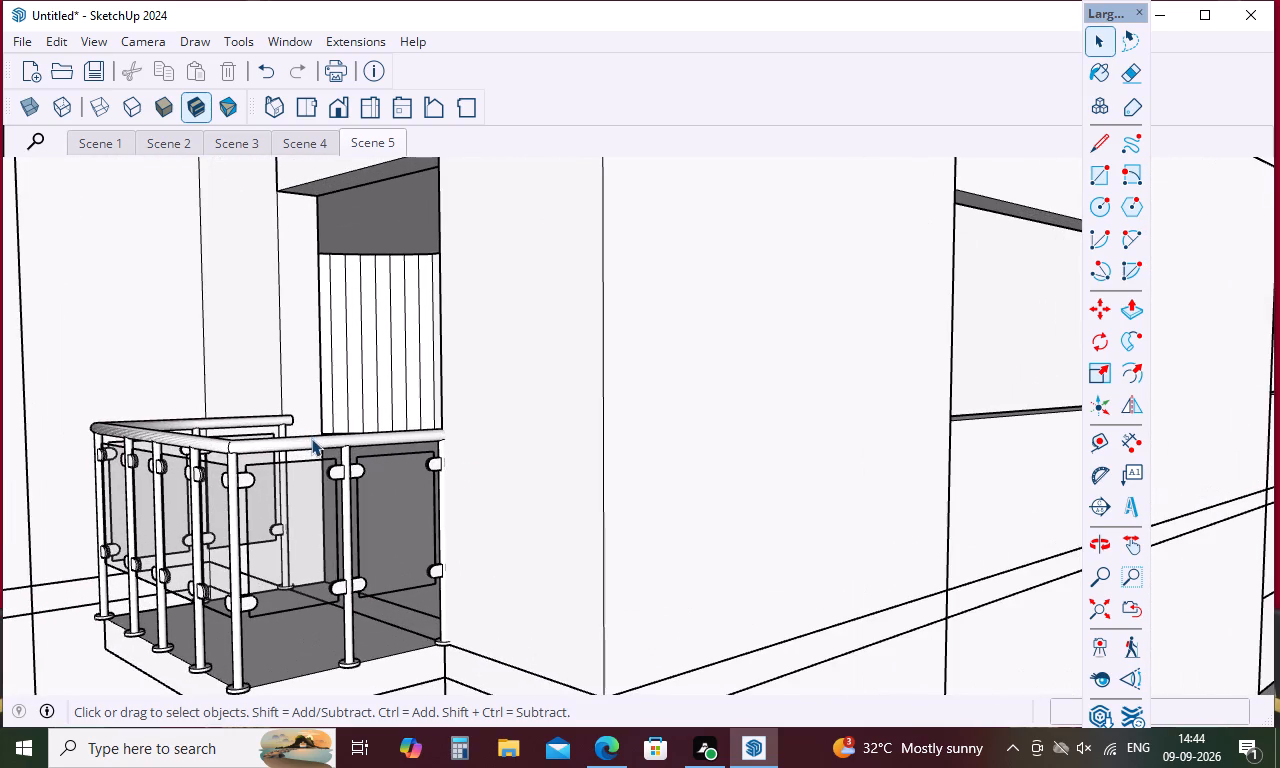
Activate the Walk tool, examine the upper-floor railed balcony and the adjoining side facade, and move in close to the balcony opening.
left_click(1128, 652)
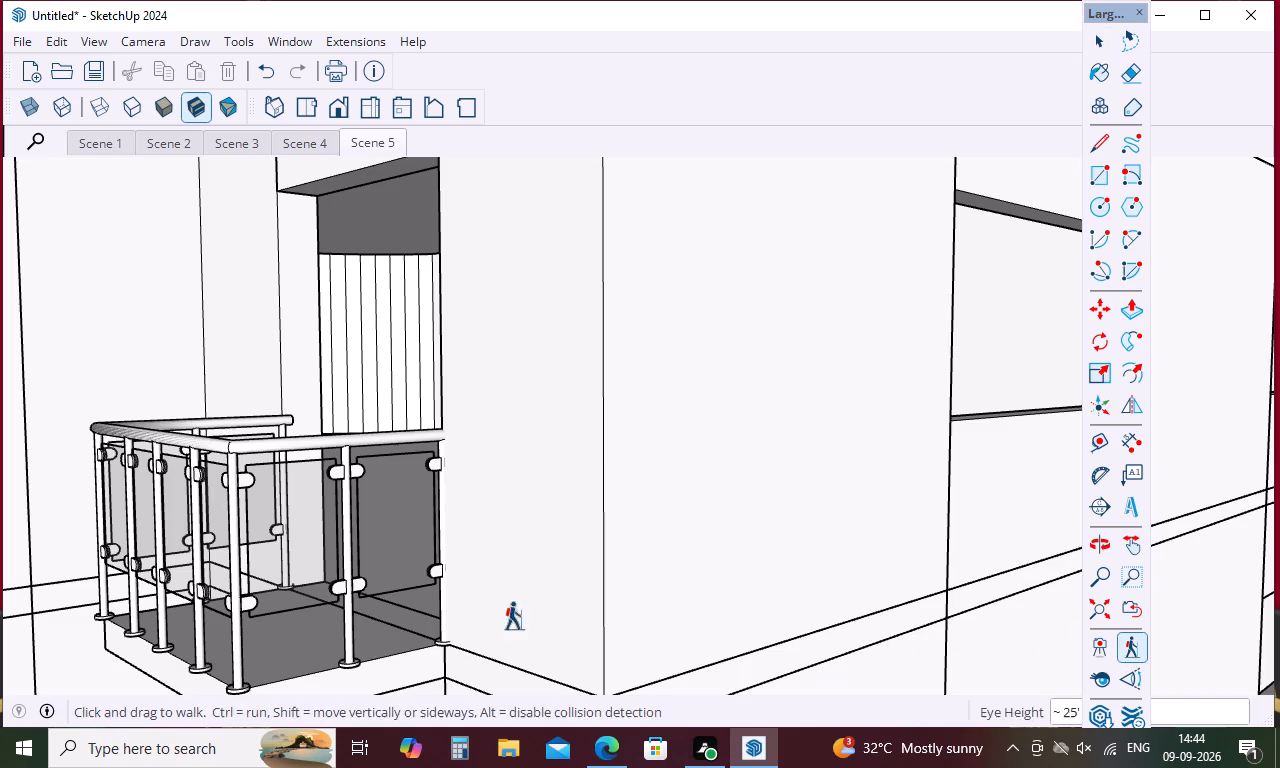
middle_click_drag(287, 532, 479, 504)
scroll(380, 466, "down", 10)
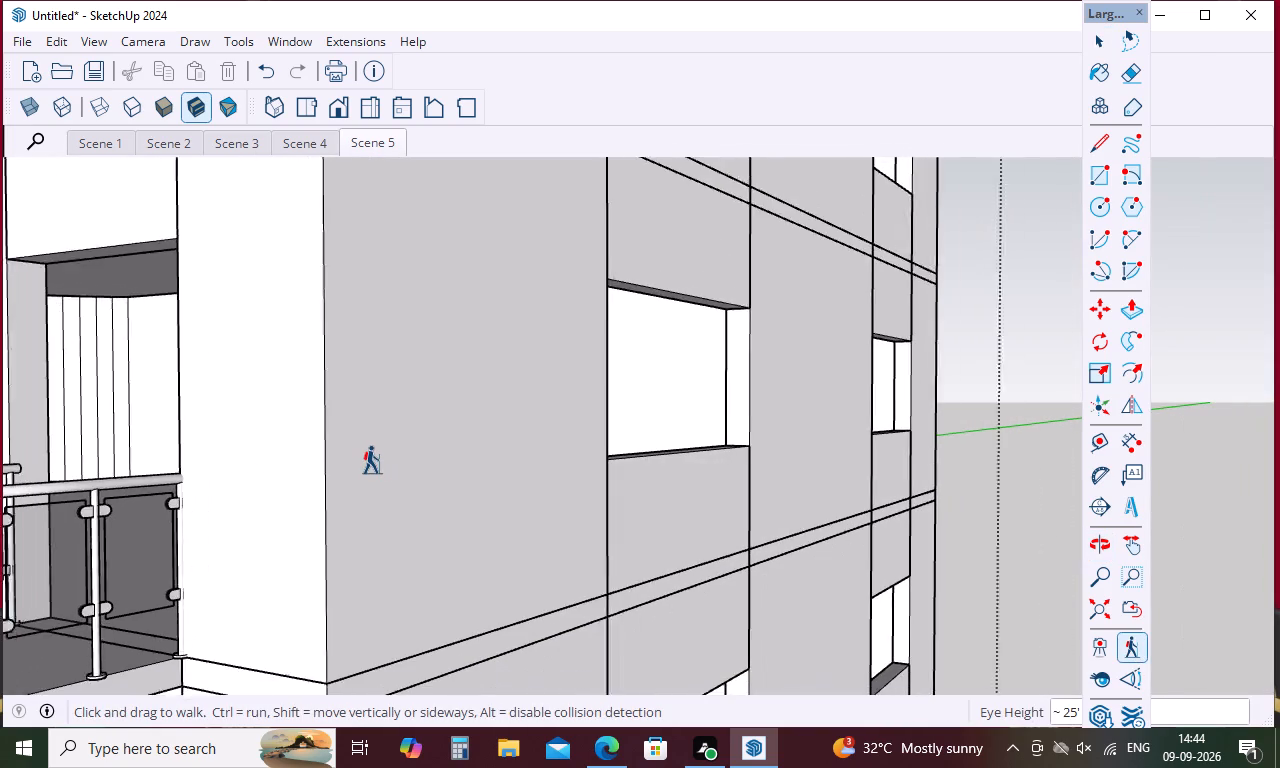
scroll(367, 459, "down", 6)
middle_click_drag(72, 513, 78, 497)
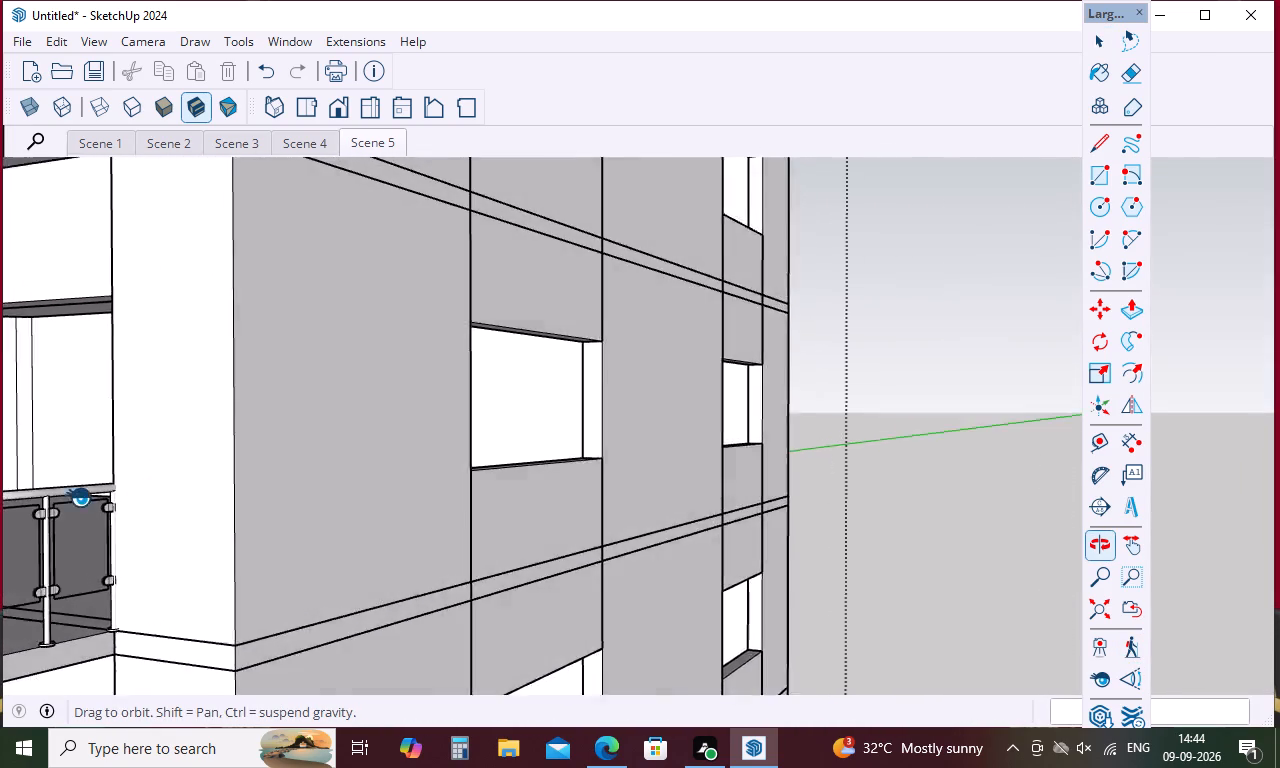
middle_click_drag(78, 497, 0, 487)
scroll(9, 488, "up", 5)
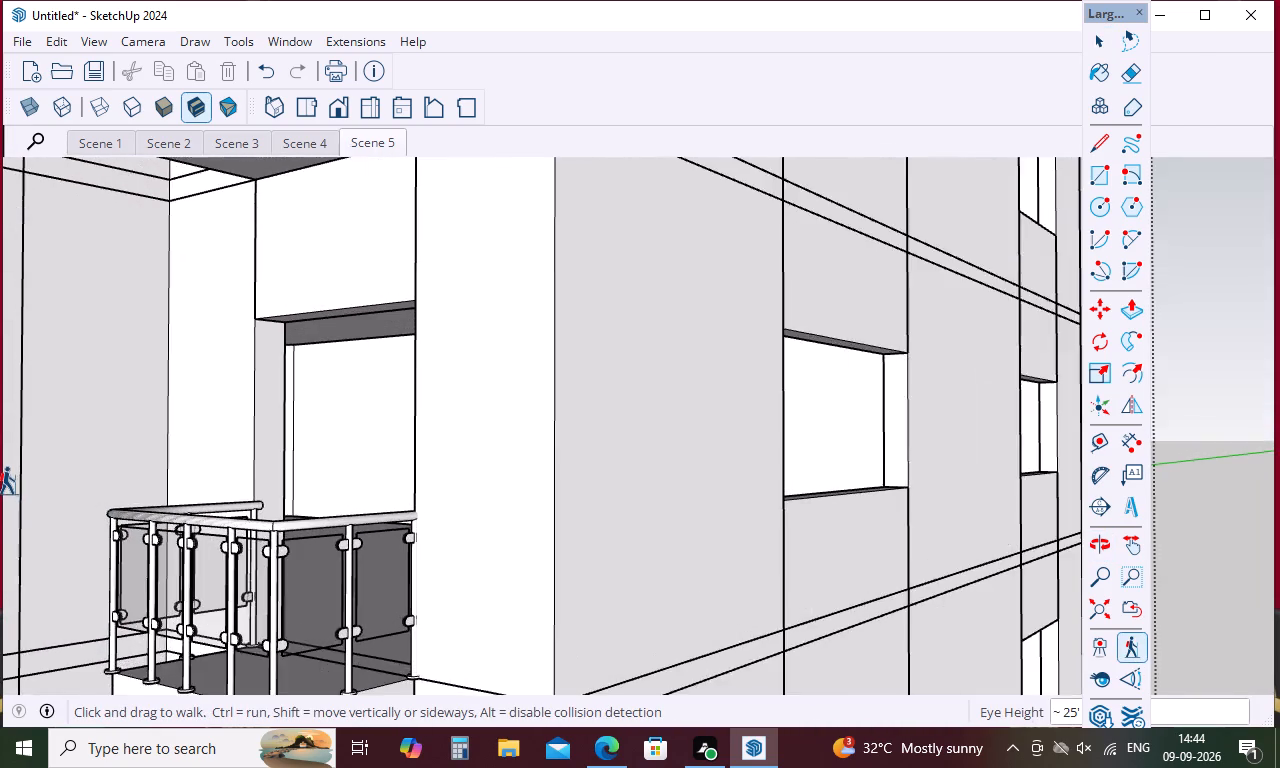
scroll(8, 481, "up", 10)
scroll(8, 476, "down", 2)
scroll(8, 475, "up", 9)
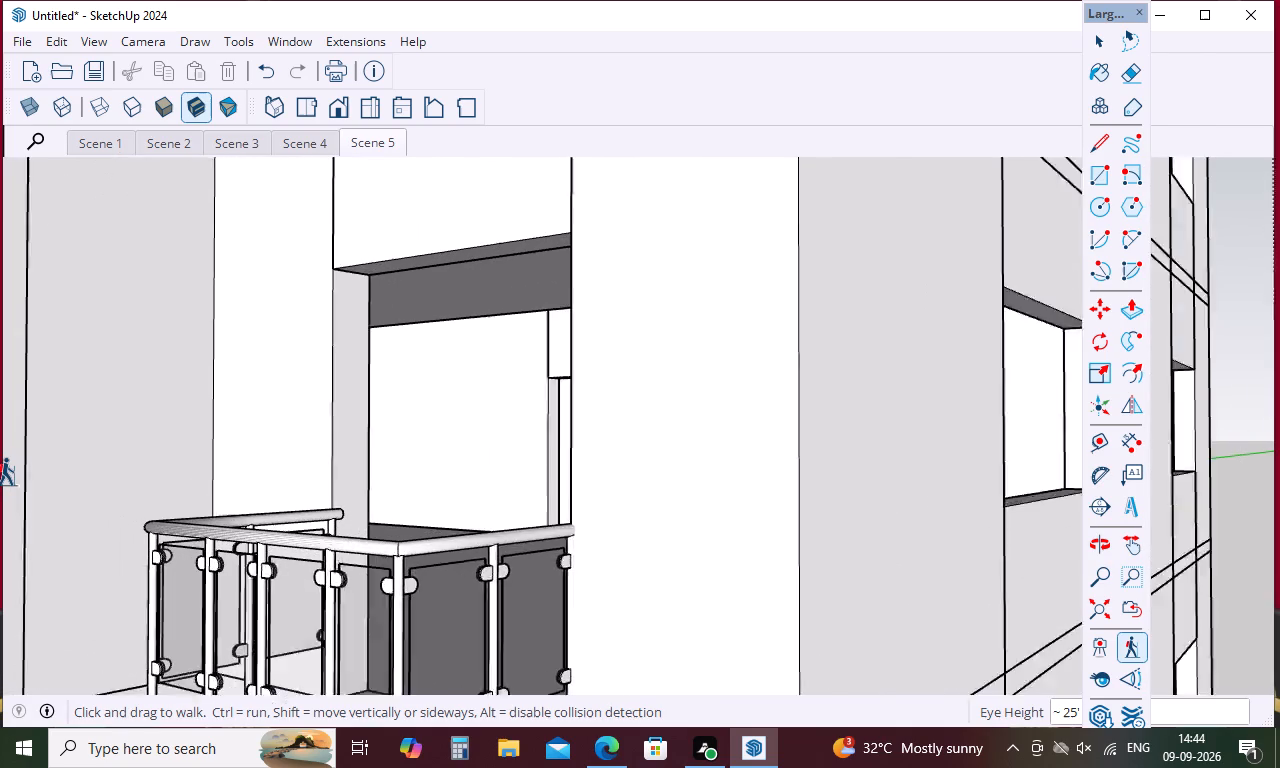
middle_click_drag(10, 469, 143, 477)
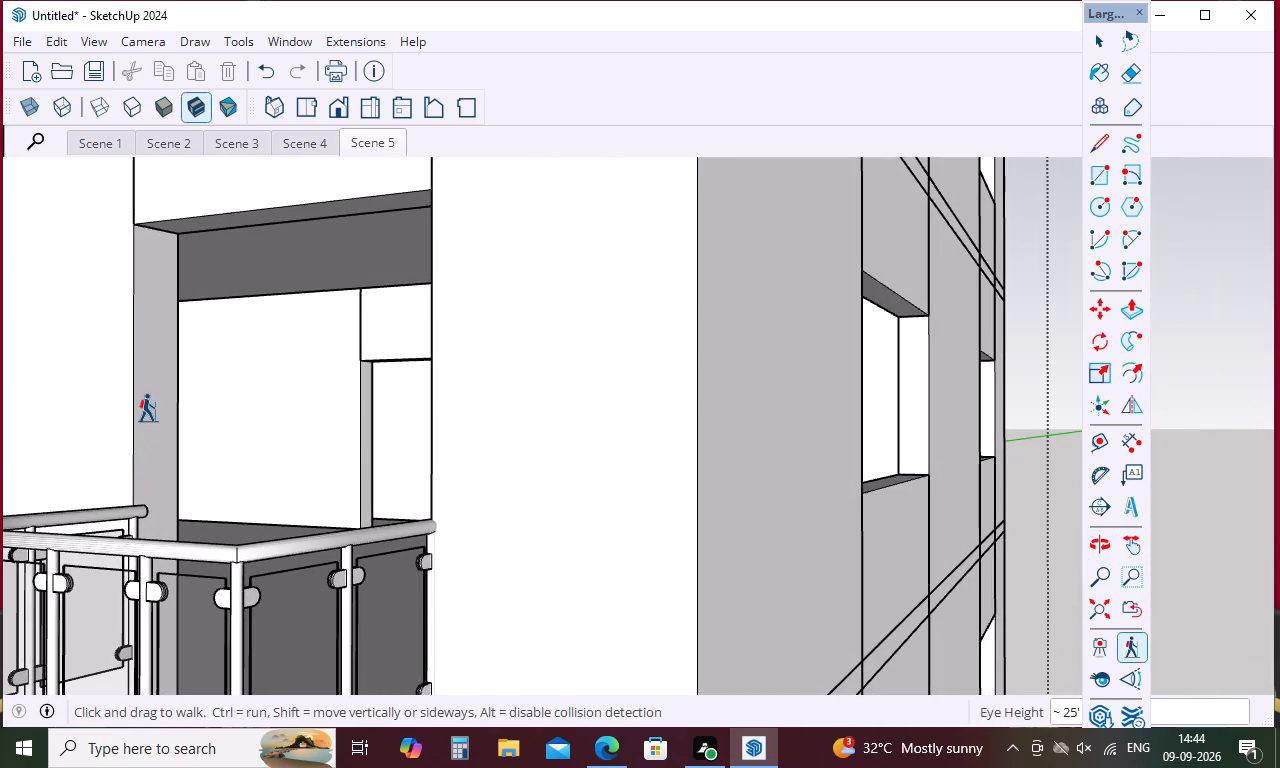
middle_click_drag(156, 438, 163, 397, "shift")
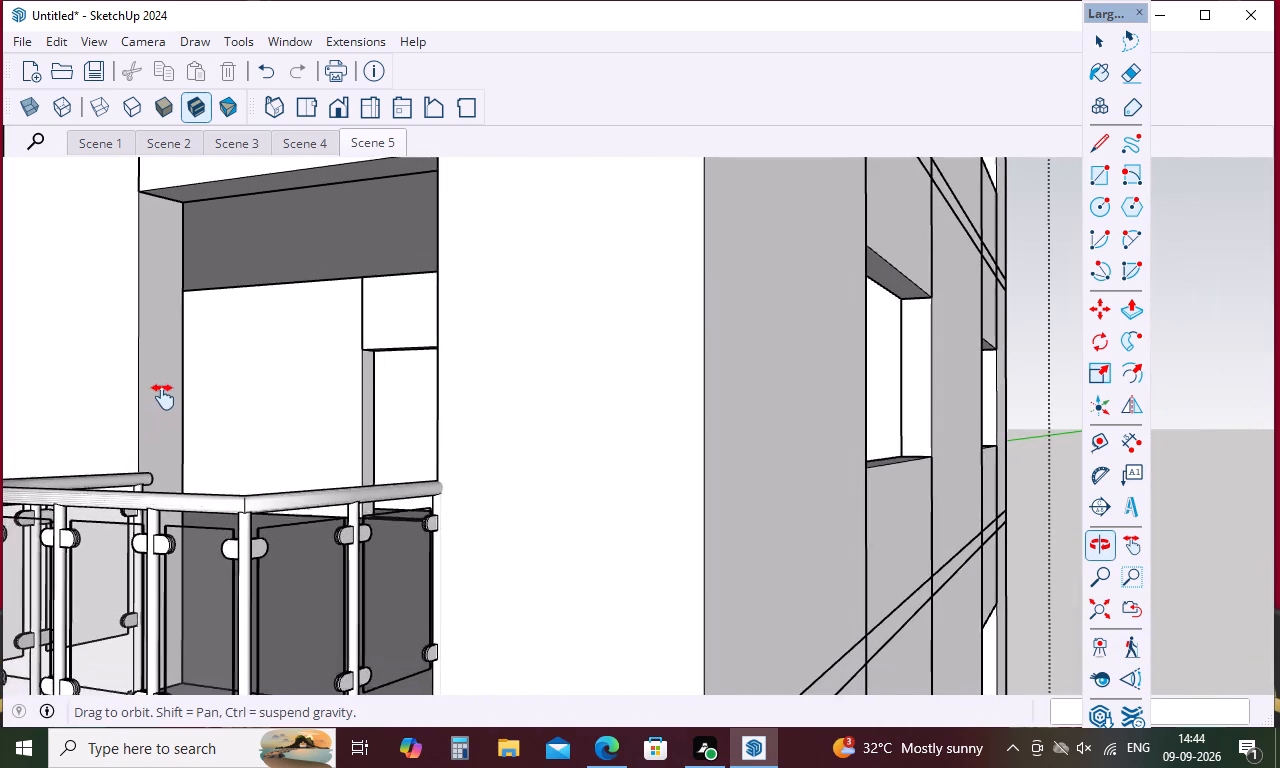
middle_click_drag(163, 397, 197, 476, "shift")
scroll(199, 470, "up", 5, "shift")
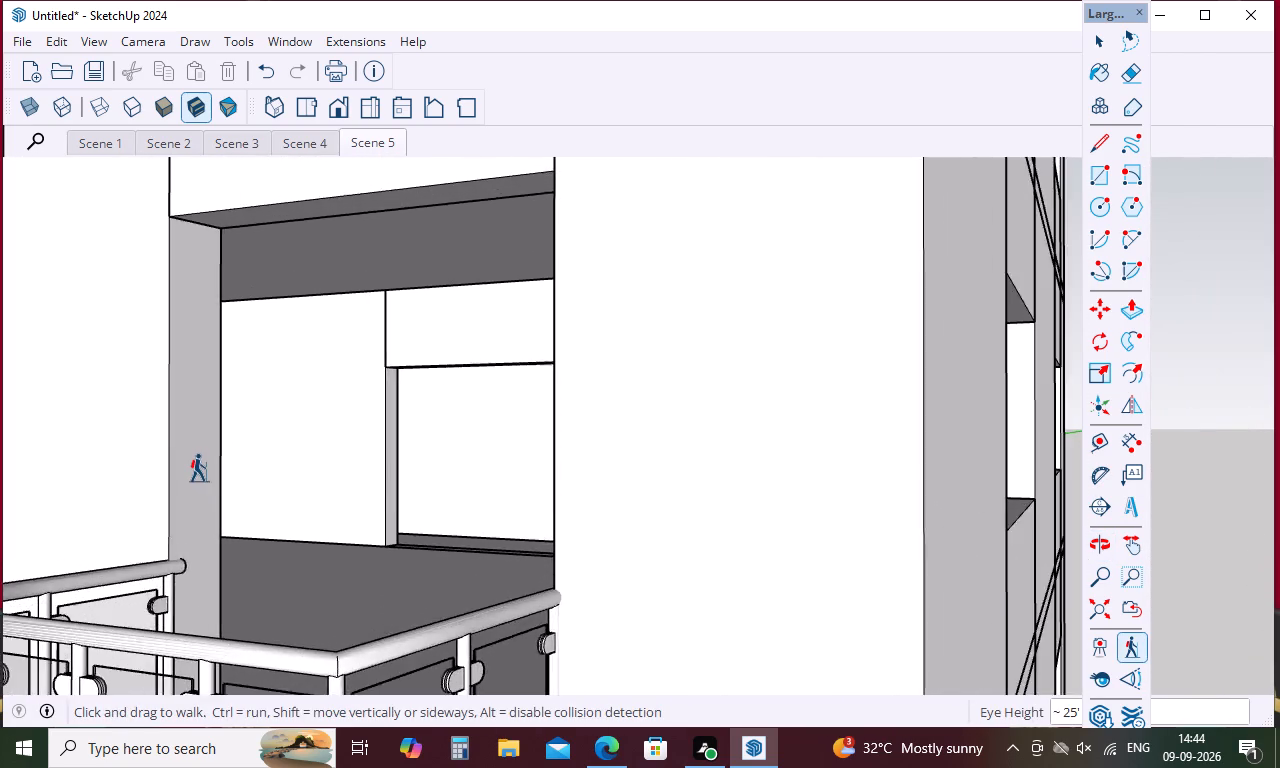
scroll(199, 466, "up", 10, "shift")
Realign the view in front of the railed balcony and enter the room behind it through the balcony opening.
middle_click_drag(384, 475, 526, 484, "shift")
scroll(526, 481, "down", 15, "shift")
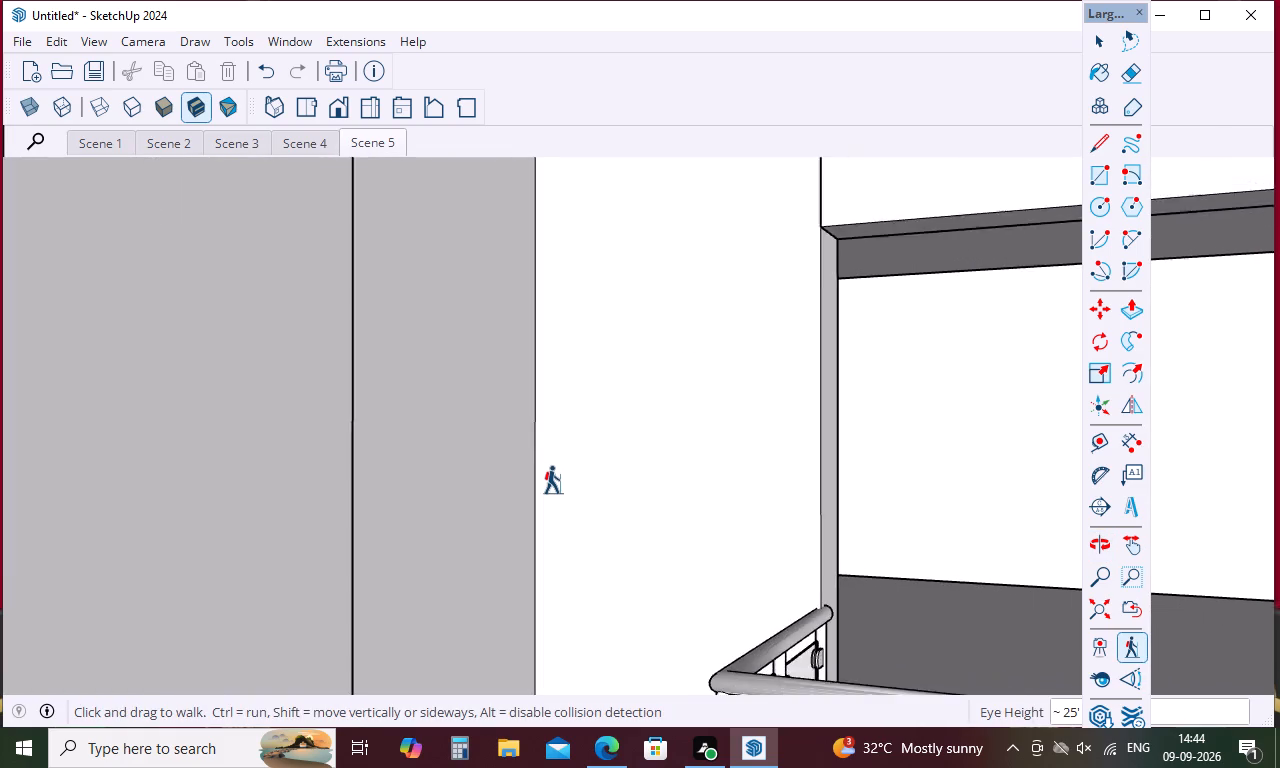
middle_click_drag(695, 503, 808, 512, "shift")
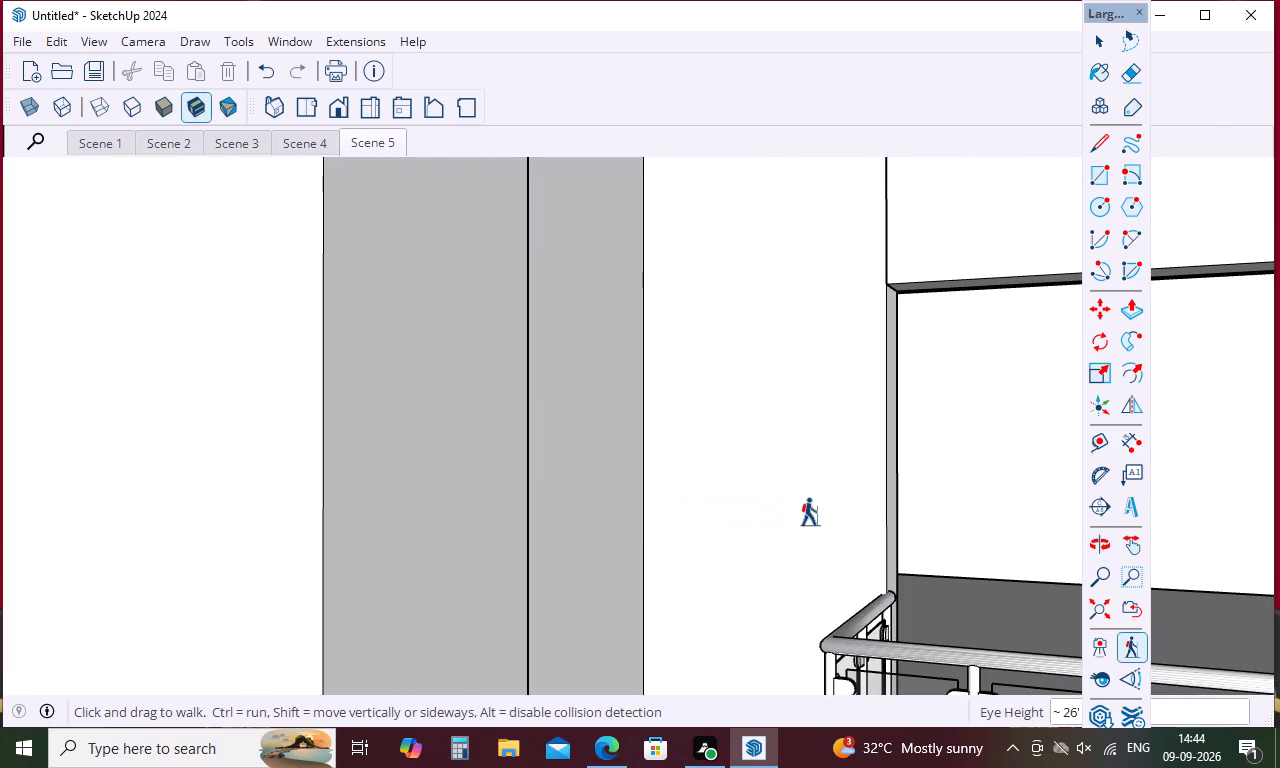
middle_click_drag(810, 512, 544, 512, "shift")
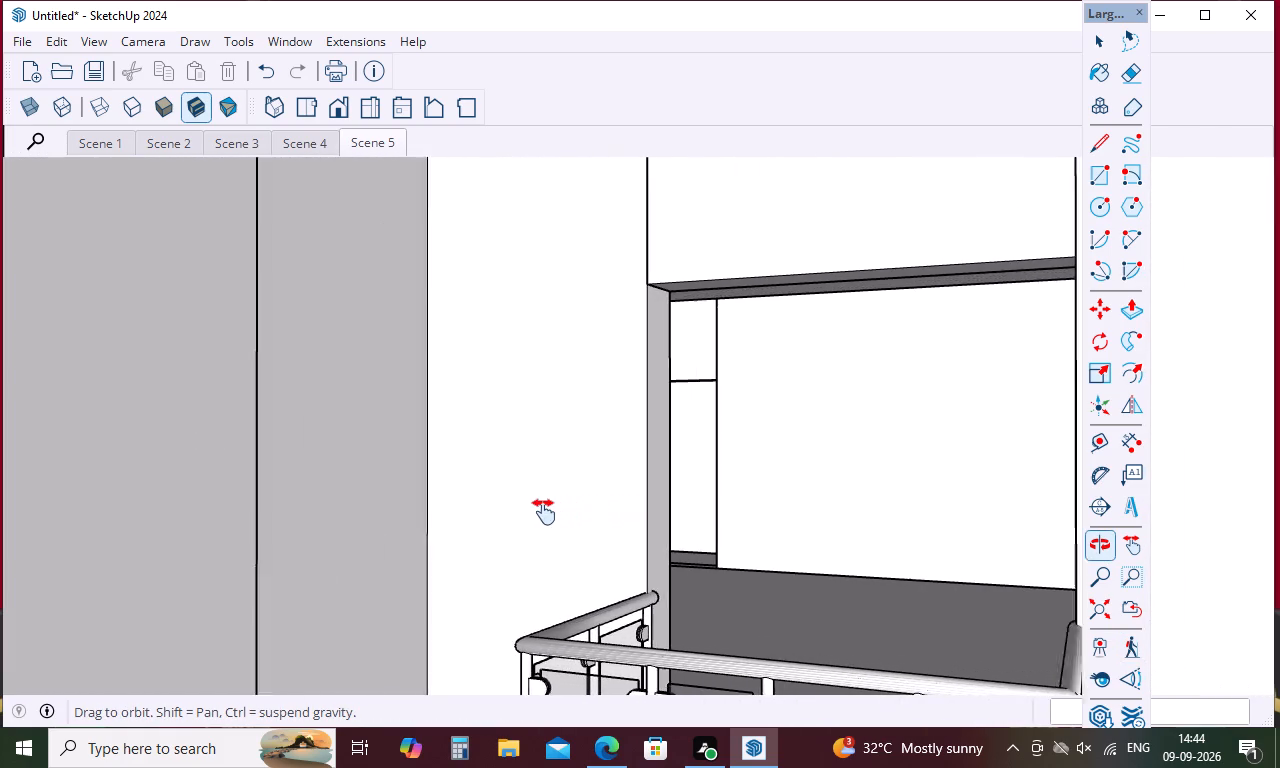
middle_click_drag(544, 512, 372, 522, "shift")
scroll(432, 497, "up", 5, "shift")
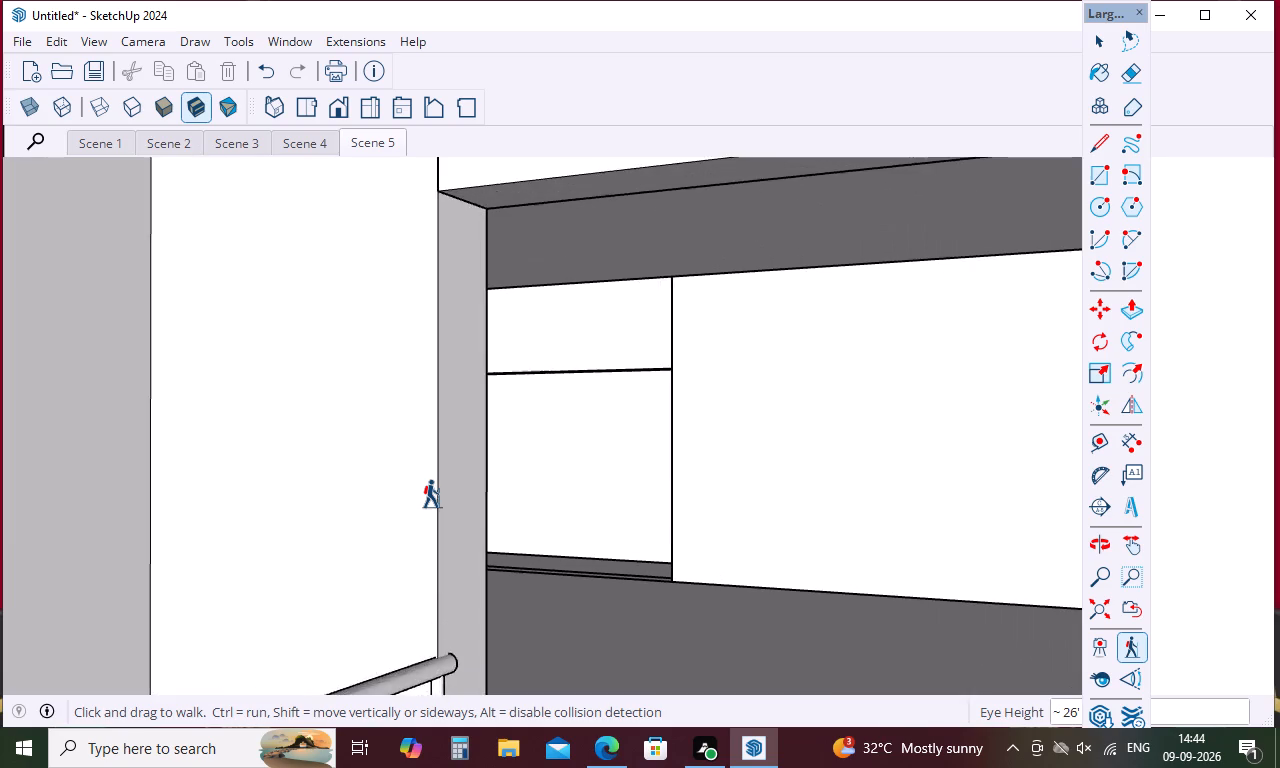
scroll(432, 494, "up", 3, "shift")
middle_click_drag(501, 510, 322, 494, "shift")
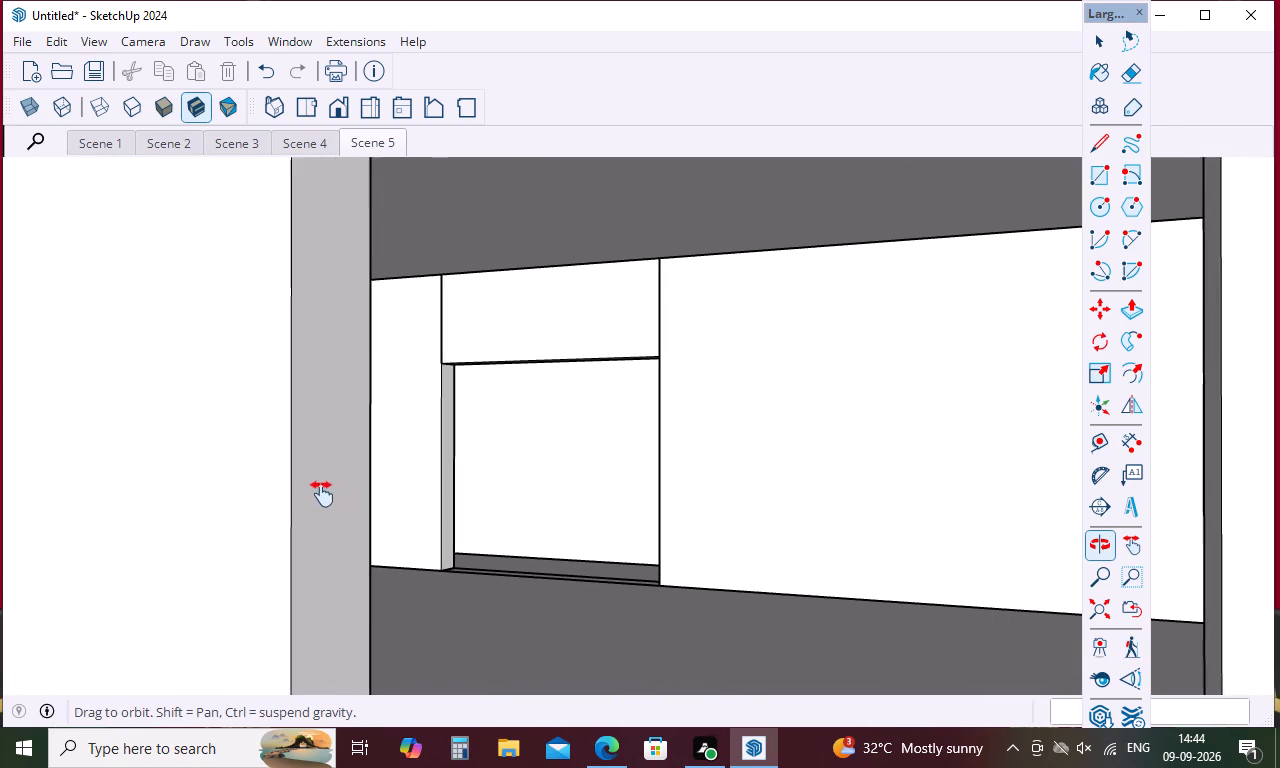
middle_click_drag(322, 494, 270, 494, "shift")
scroll(600, 487, "up", 10, "shift")
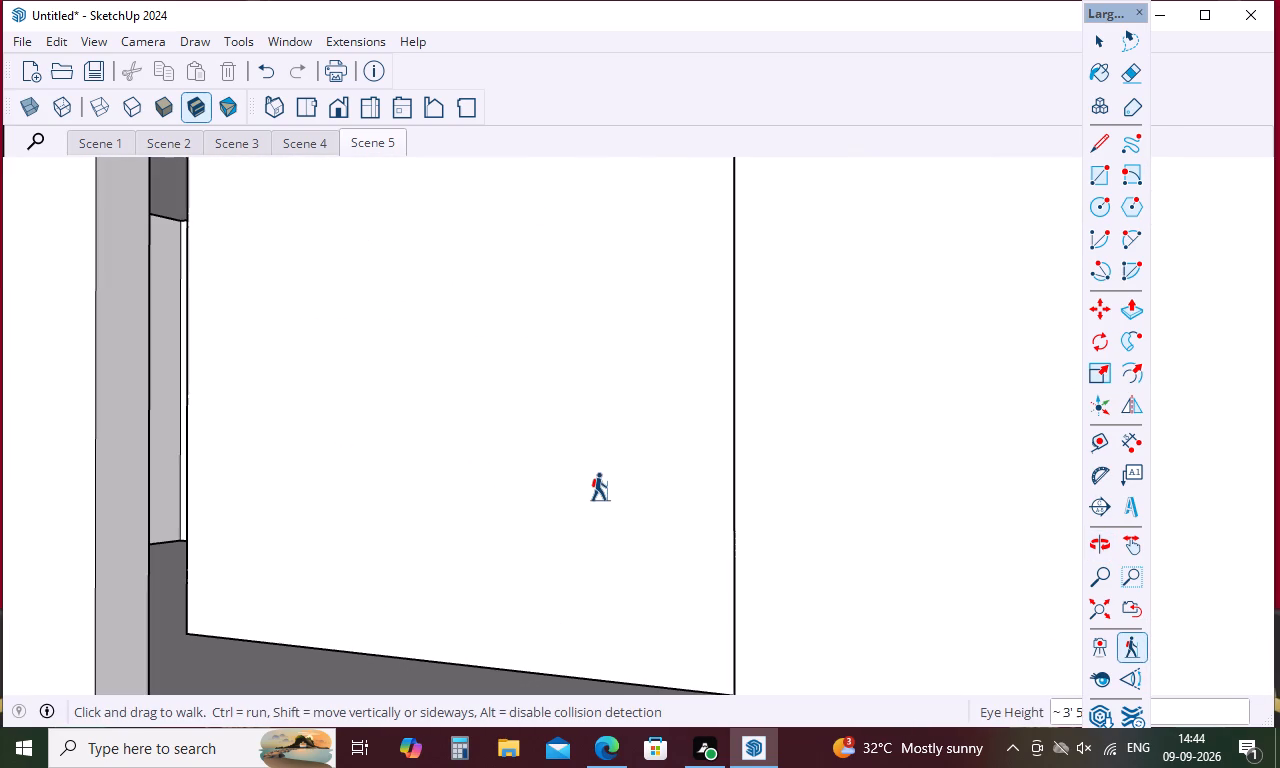
Turn inside the upper-floor room to view its curved wall and doorway, and move up close to the blank wall.
middle_click_drag(601, 488, 334, 491)
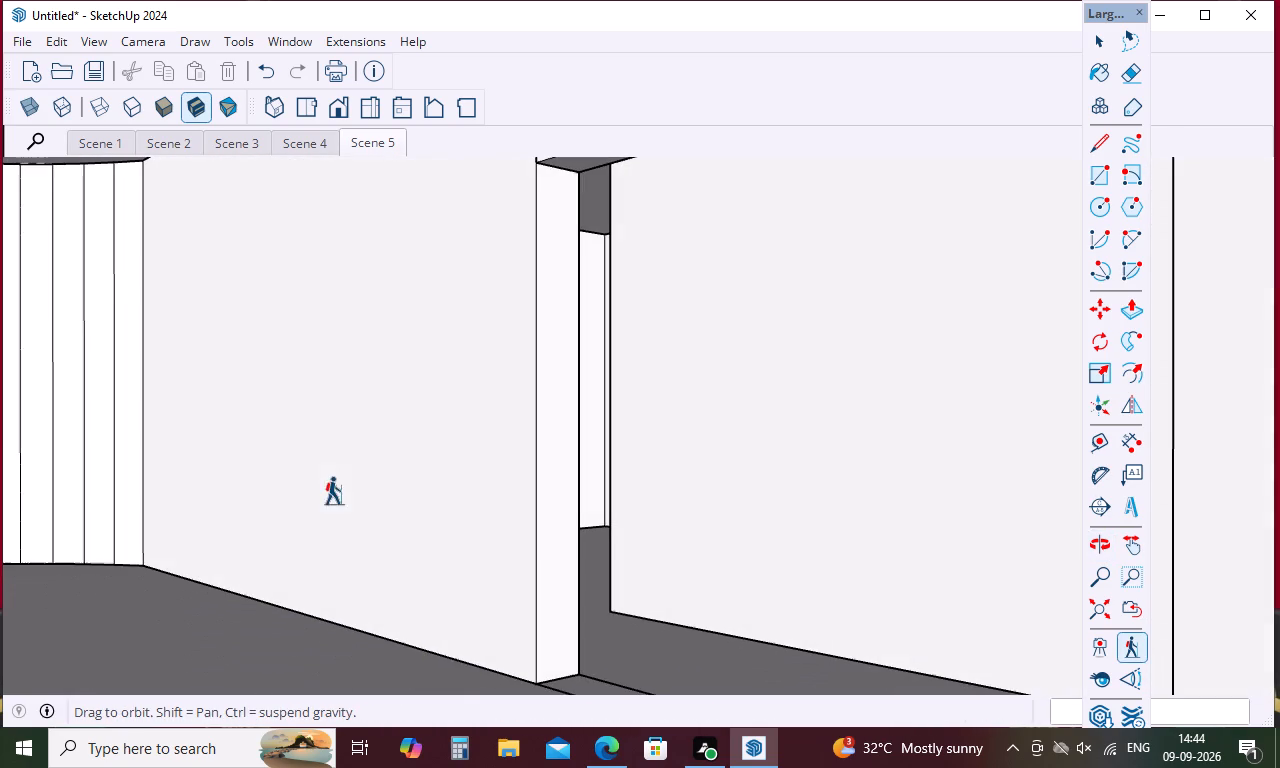
scroll(369, 489, "up", 11, "shift")
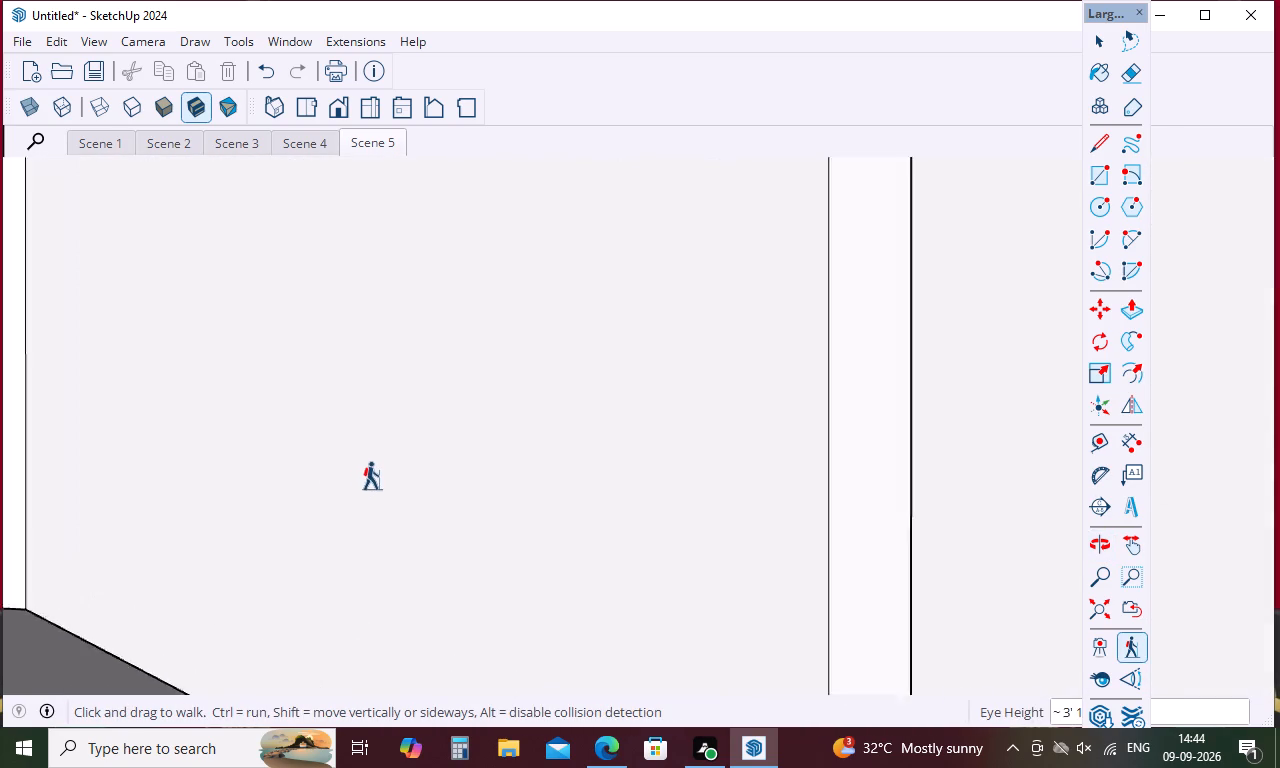
middle_click_drag(373, 477, 541, 490, "shift")
scroll(541, 487, "up", 5, "shift")
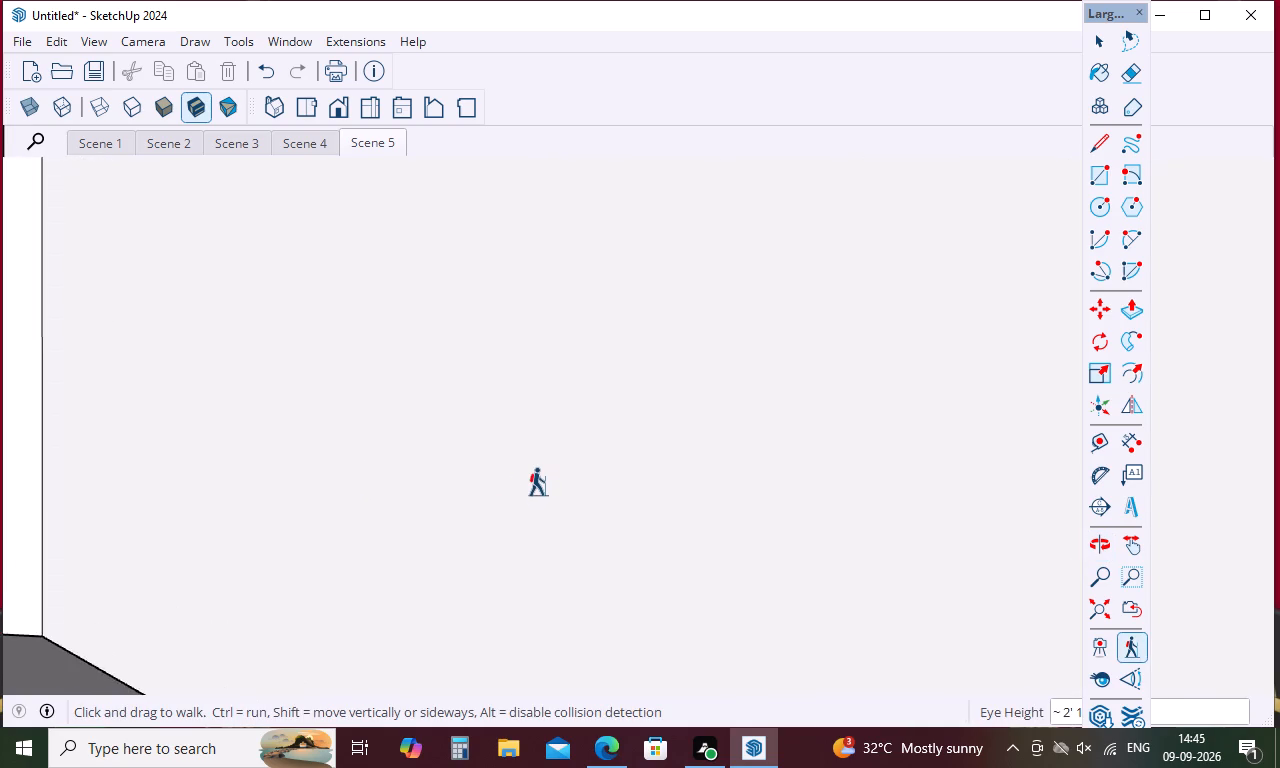
scroll(538, 482, "up", 18, "shift")
scroll(533, 476, "up", 7, "shift")
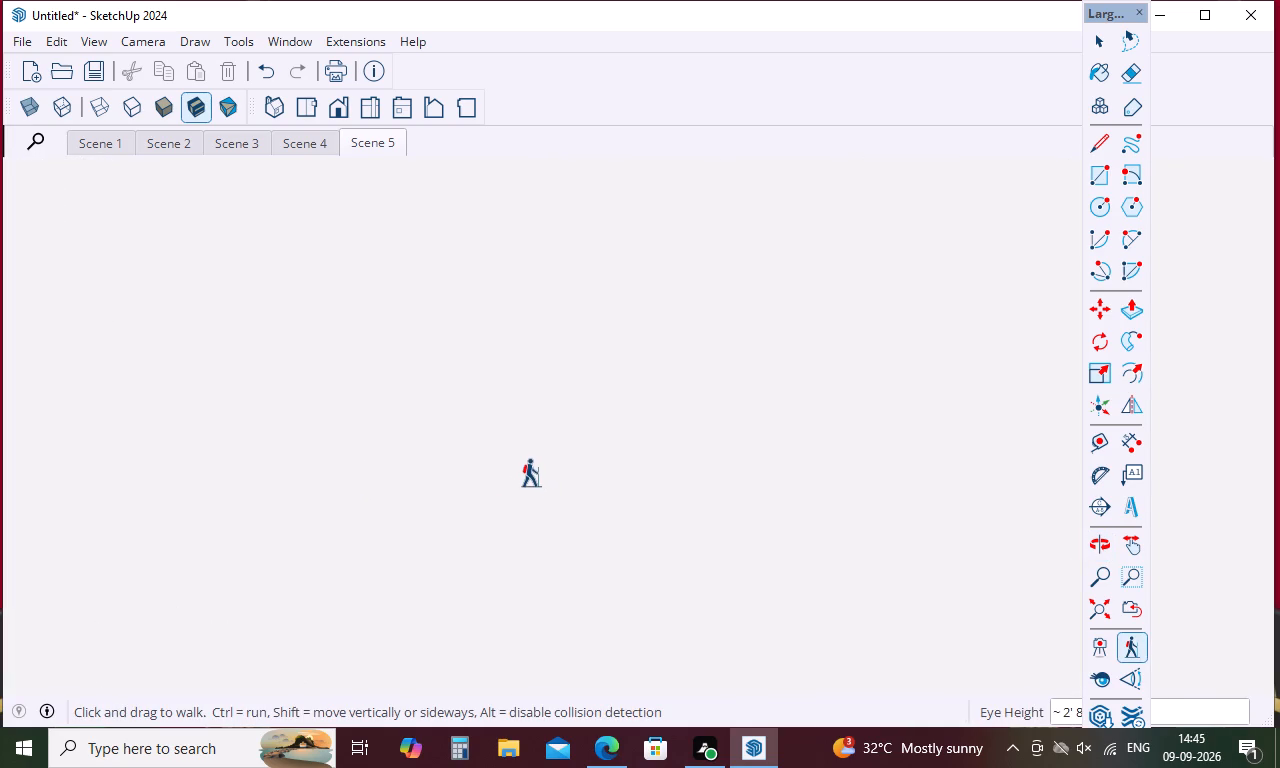
scroll(531, 473, "up", 20, "shift")
scroll(531, 473, "up", 11, "shift")
Back away from the blank wall to view the room's ceiling, curved window wall and doorway together.
scroll(522, 431, "down", 5, "shift")
scroll(522, 429, "down", 18, "shift")
scroll(525, 435, "down", 6, "shift")
scroll(525, 436, "down", 20, "shift")
scroll(525, 436, "down", 3, "shift")
scroll(531, 440, "down", 16)
scroll(368, 601, "down", 20)
scroll(368, 601, "down", 2)
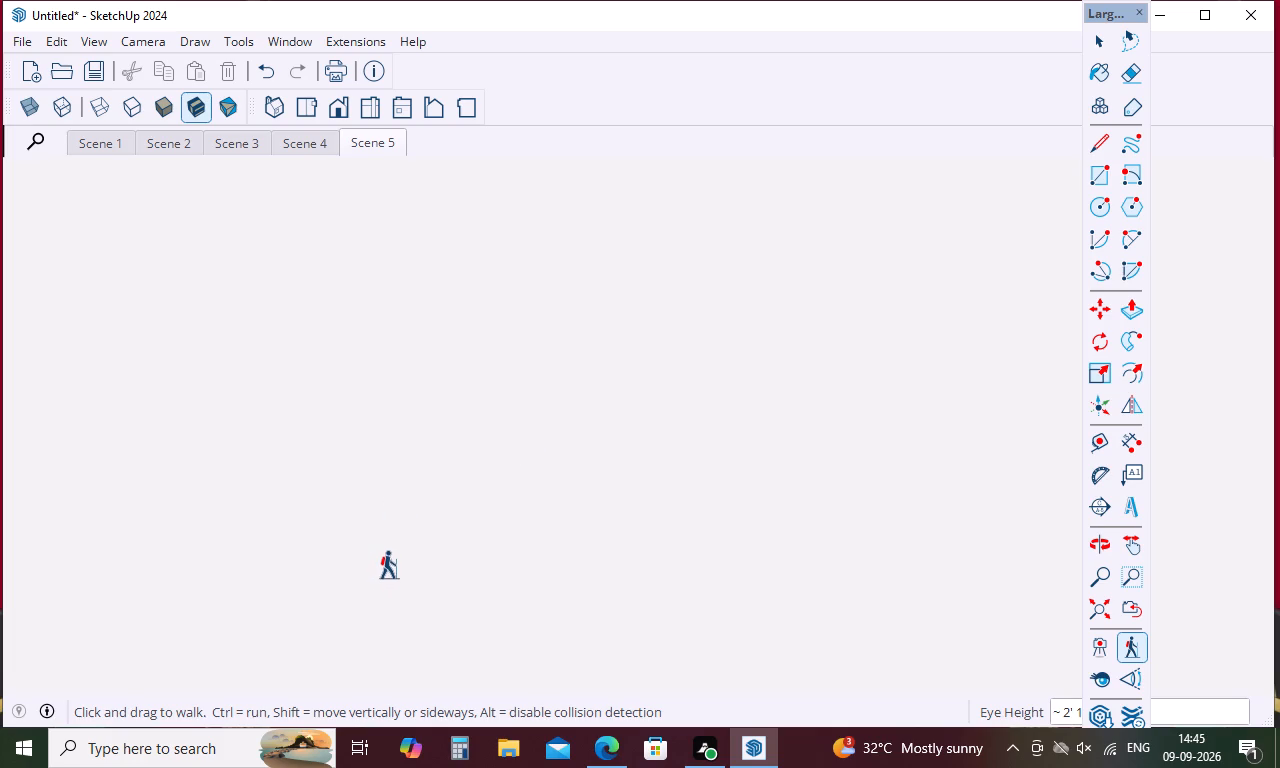
scroll(389, 565, "down", 20)
scroll(389, 565, "down", 14)
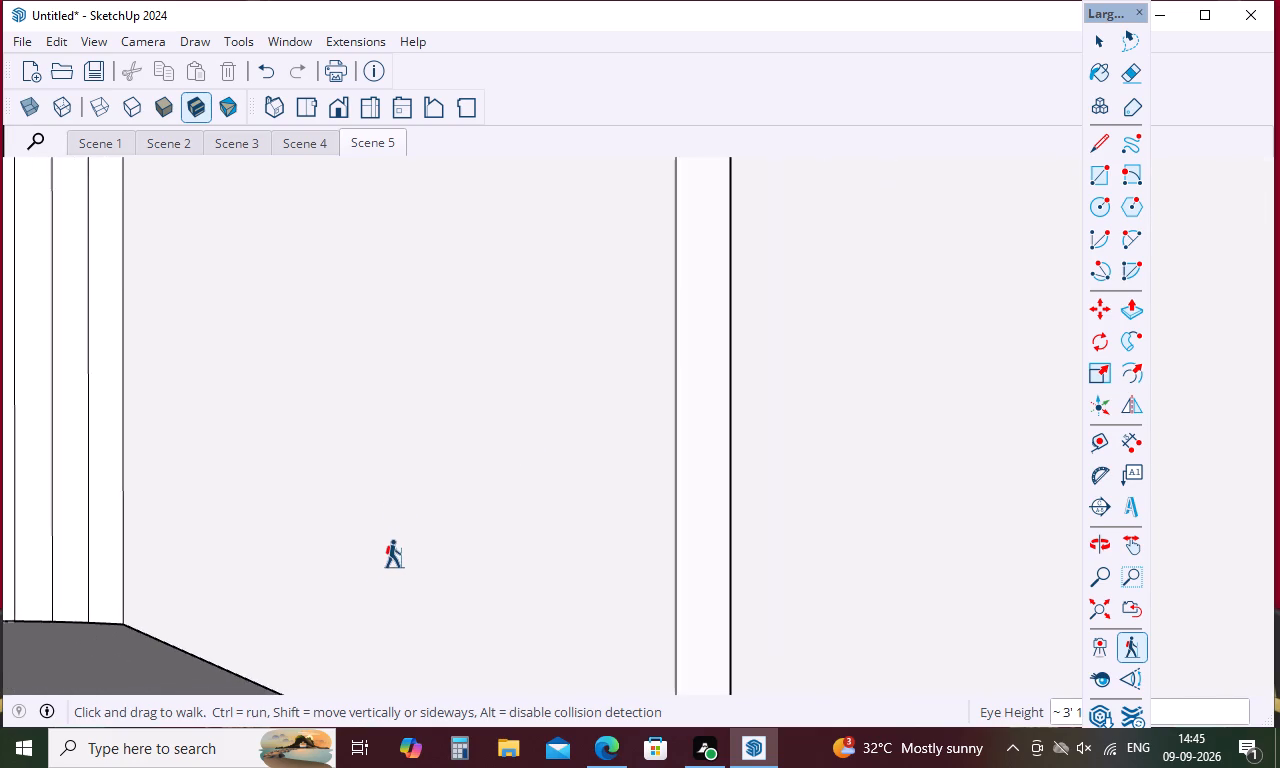
scroll(394, 554, "down", 18)
scroll(399, 546, "down", 12)
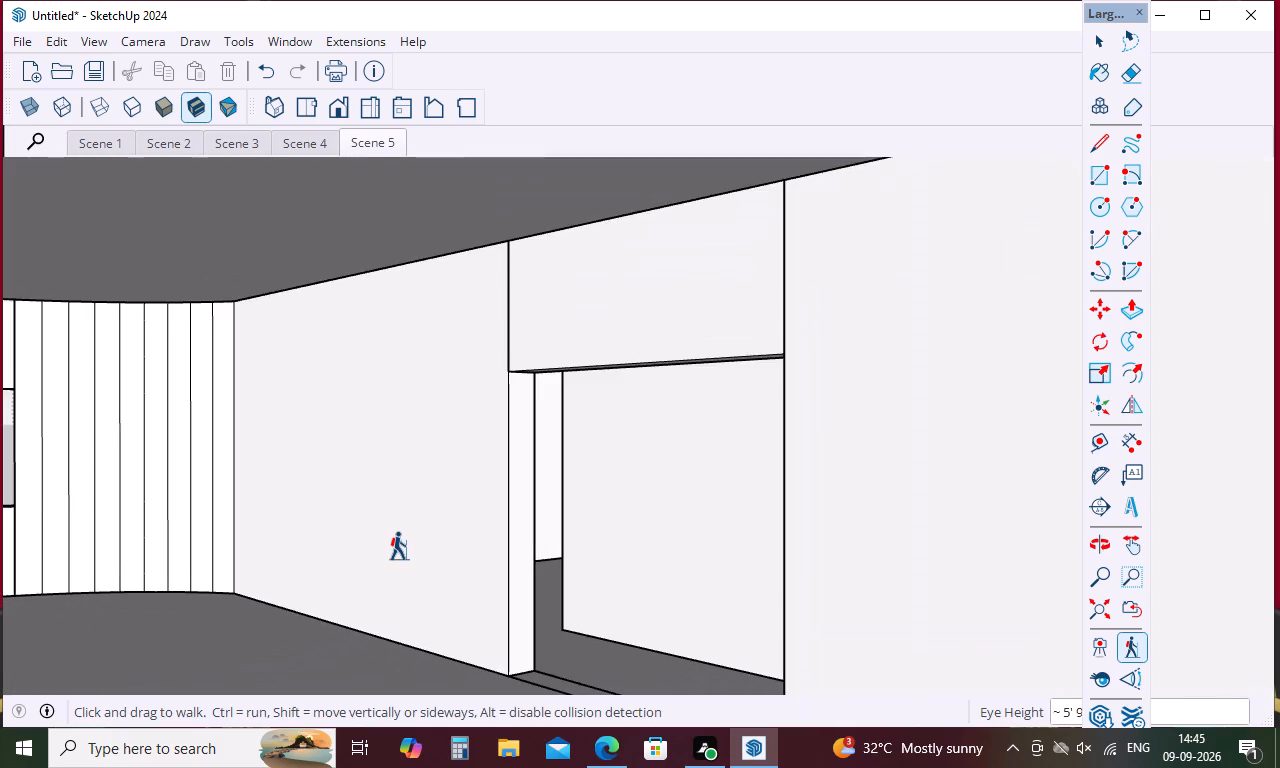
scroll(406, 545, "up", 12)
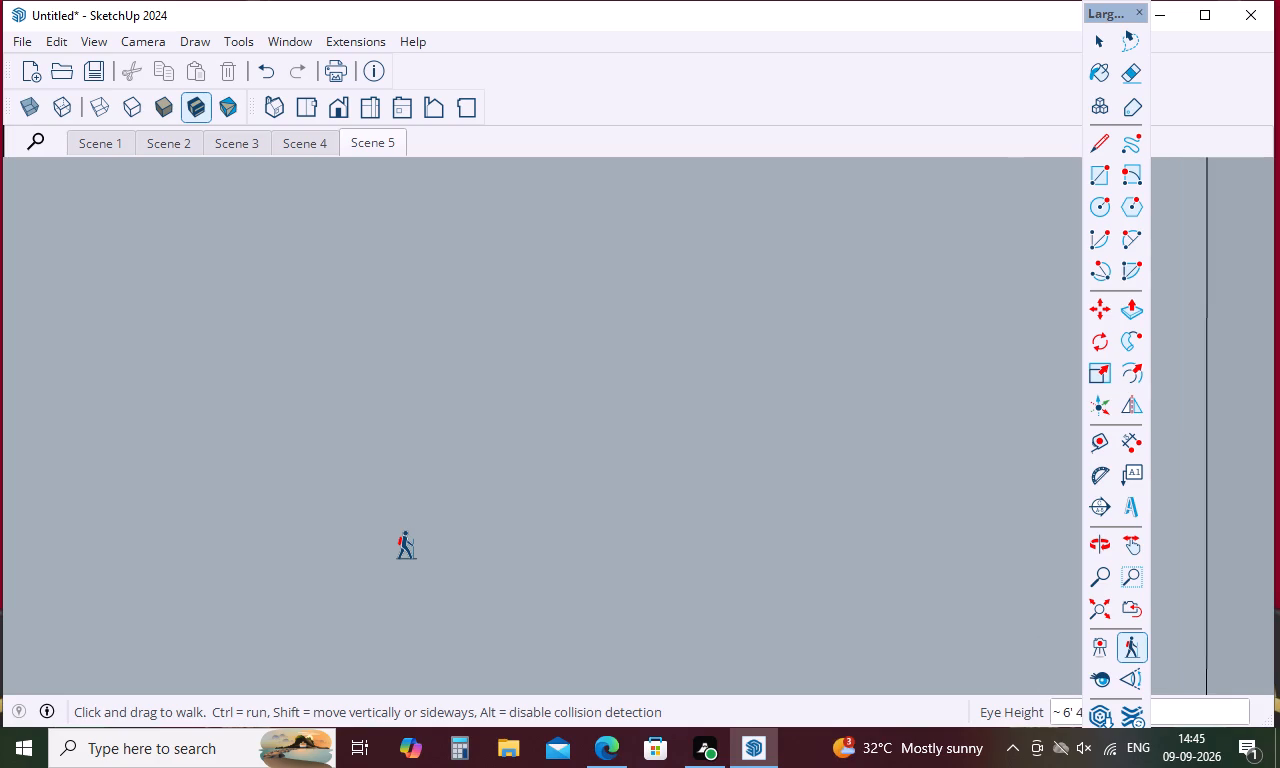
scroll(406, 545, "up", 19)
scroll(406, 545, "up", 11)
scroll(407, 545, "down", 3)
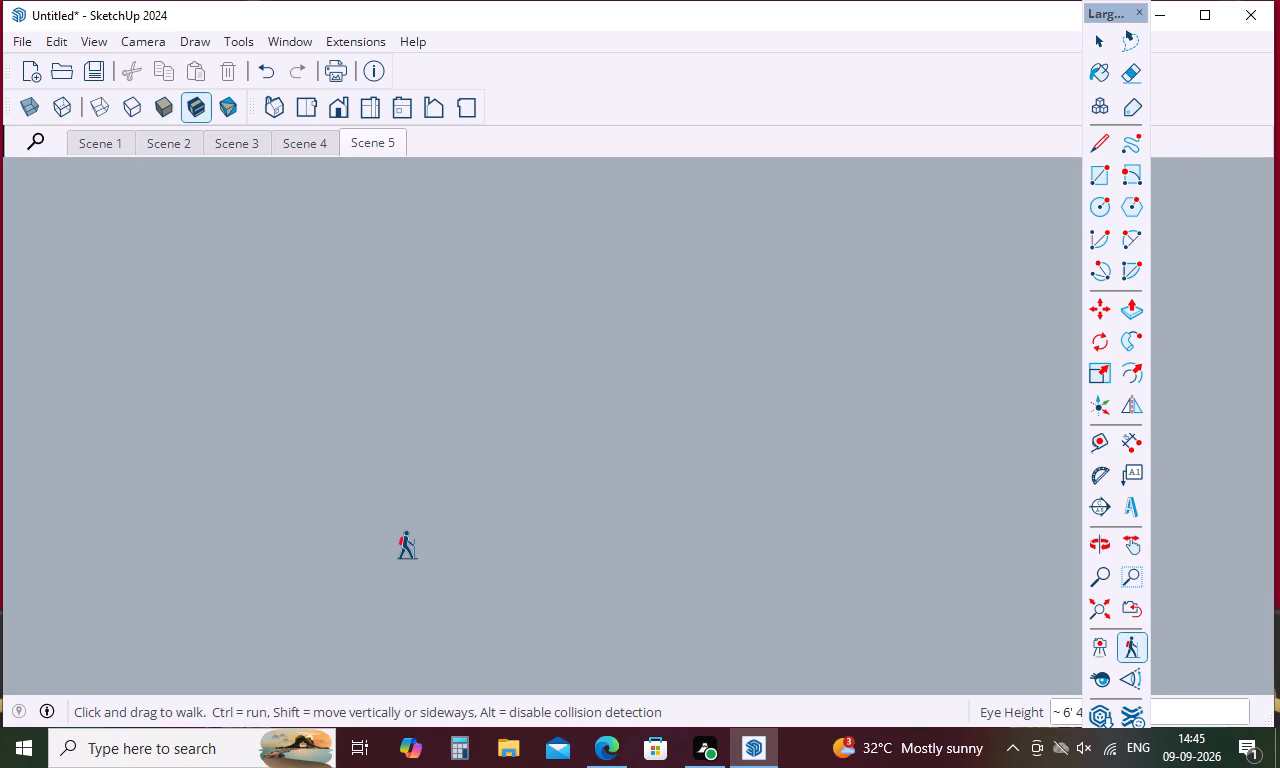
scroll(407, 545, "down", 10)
Leave the Walk tool and back away from the building to view the tower's exterior facade with its stacked window openings.
key("space")
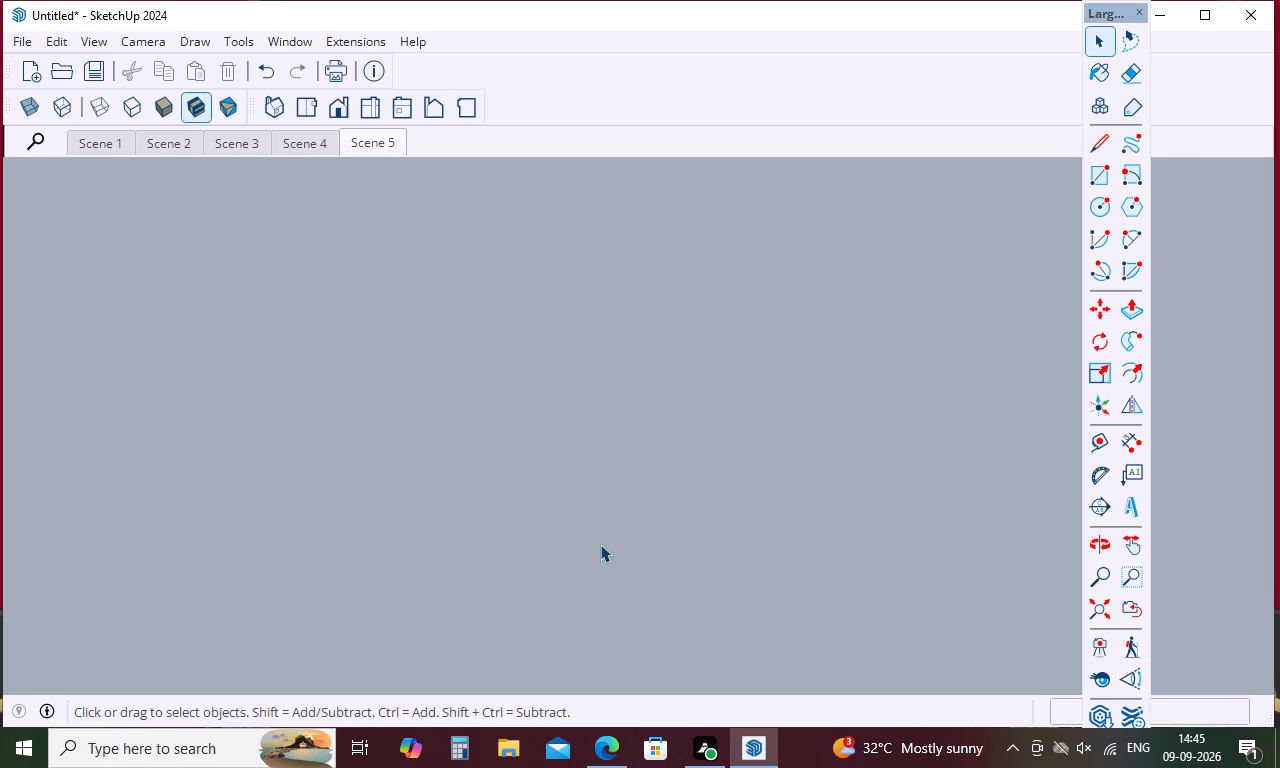
scroll(600, 544, "down", 18)
scroll(595, 544, "down", 6)
middle_click_drag(594, 545, 567, 537)
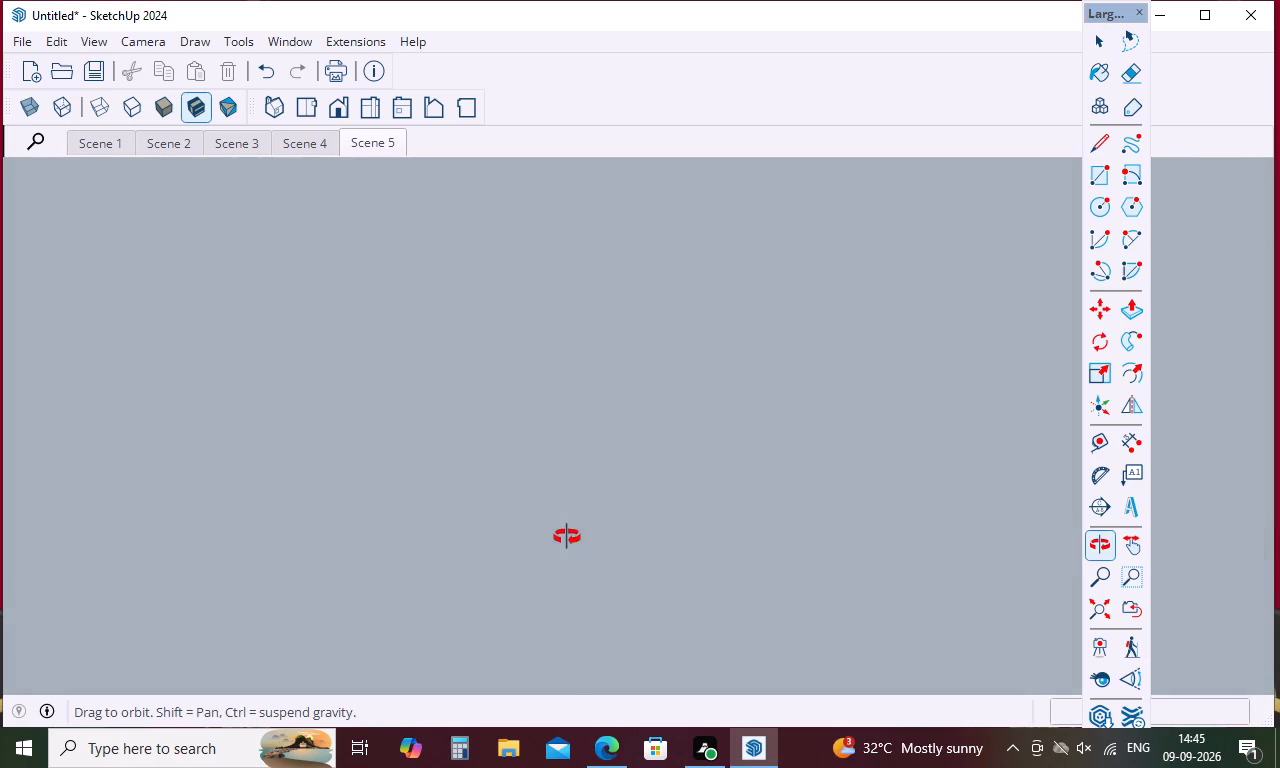
middle_click_drag(567, 537, 208, 493)
scroll(205, 488, "down", 10)
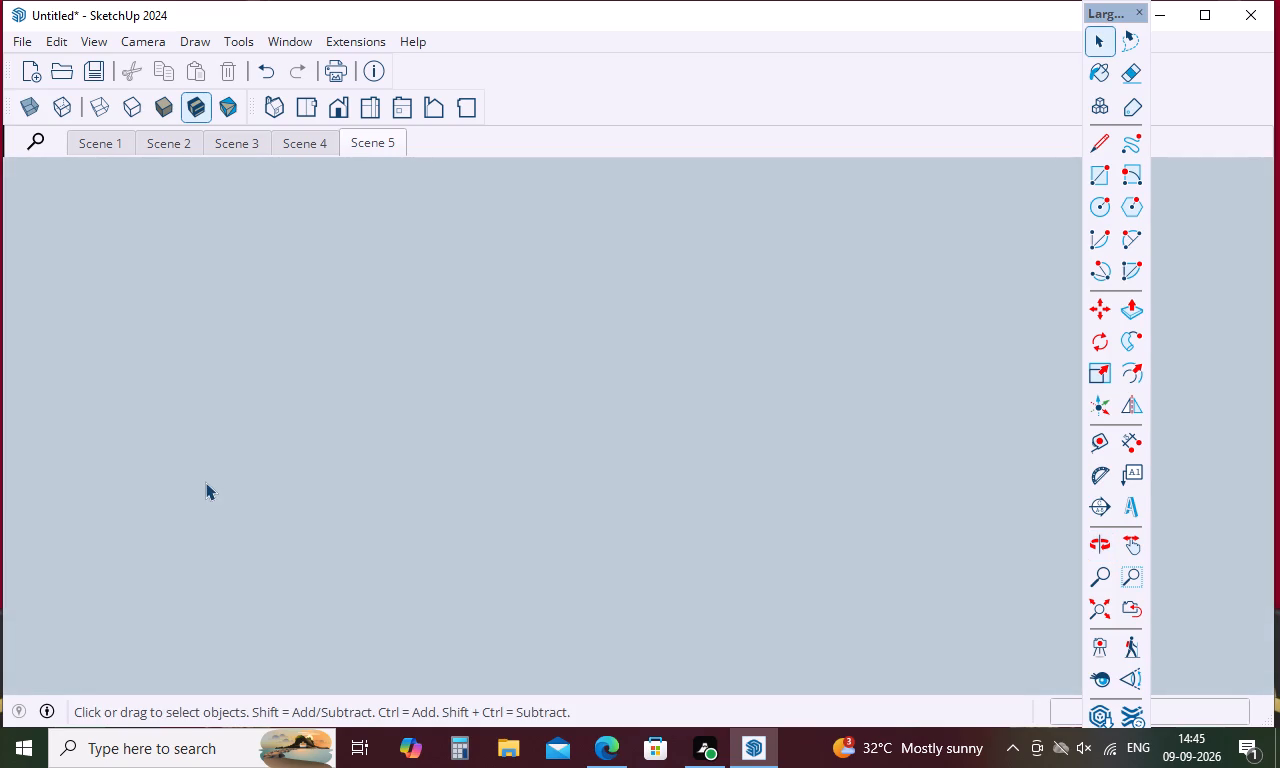
scroll(205, 482, "down", 20)
scroll(205, 482, "down", 18)
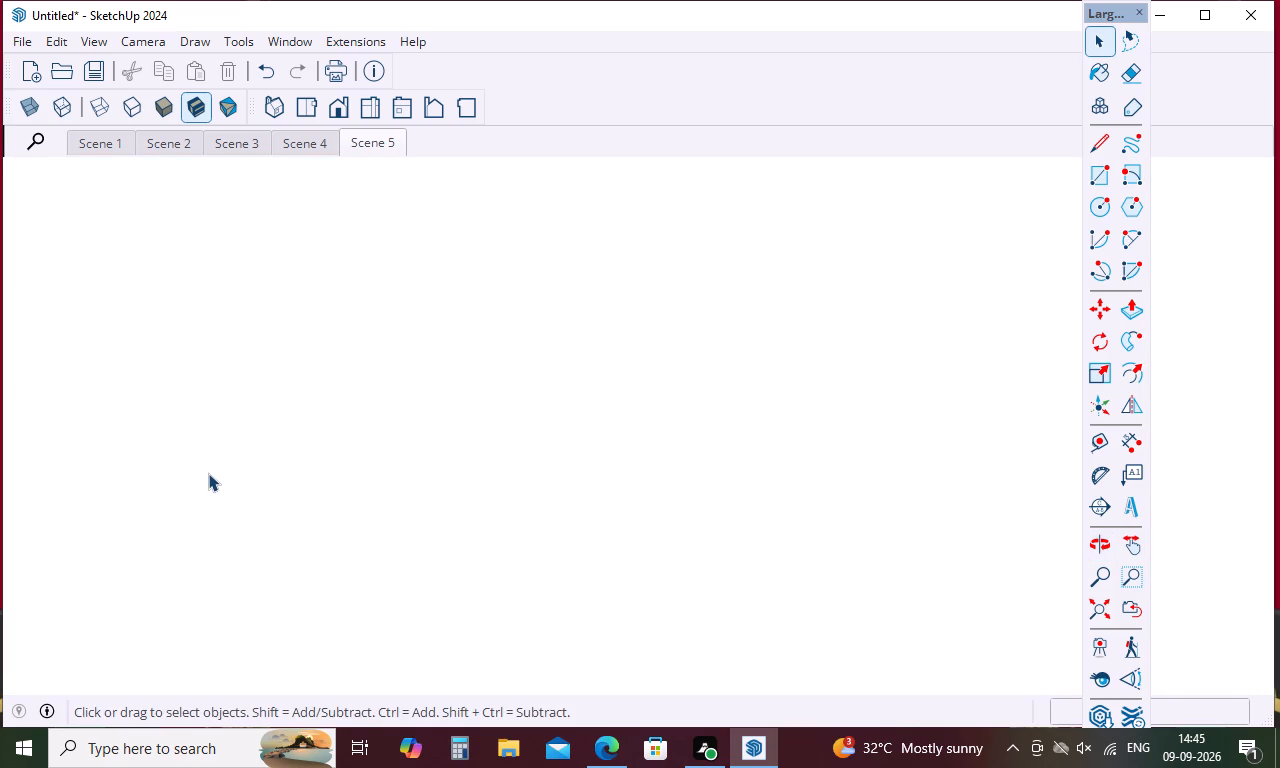
scroll(208, 473, "down", 18)
scroll(209, 478, "down", 11)
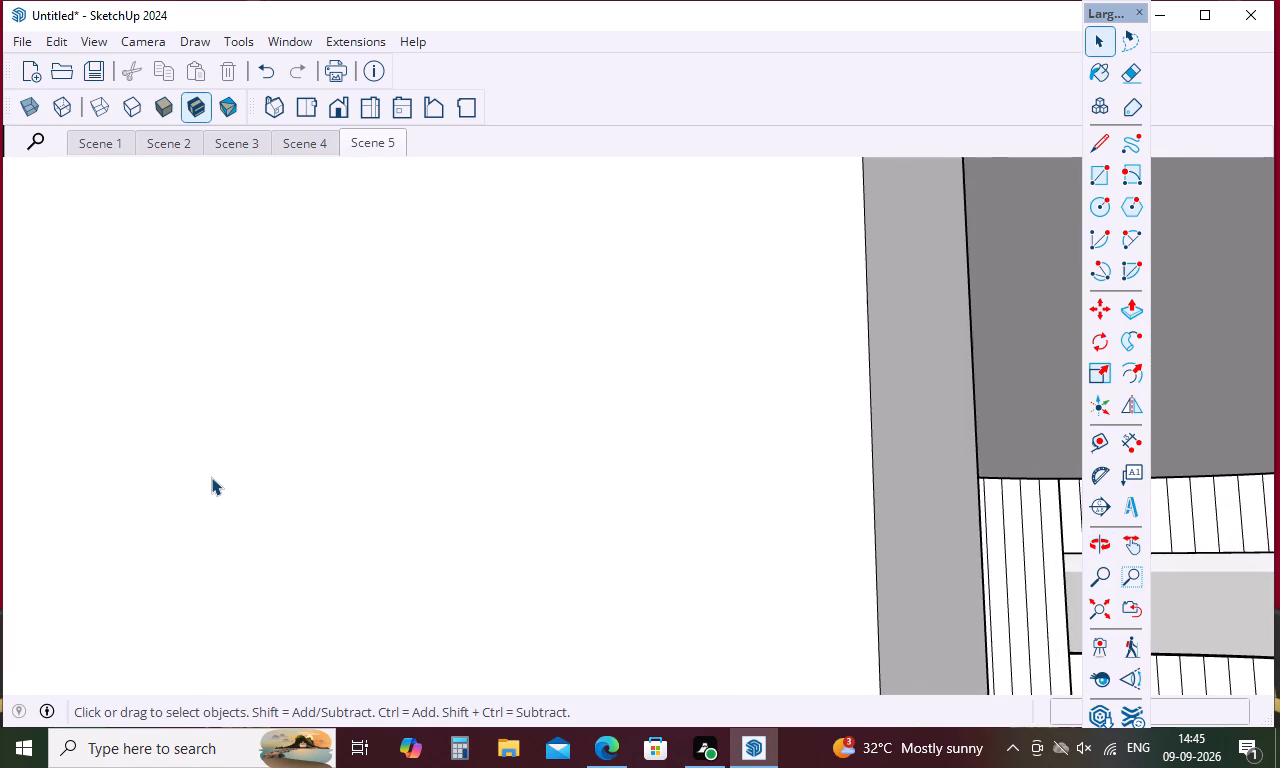
scroll(211, 477, "down", 18)
scroll(213, 476, "down", 12)
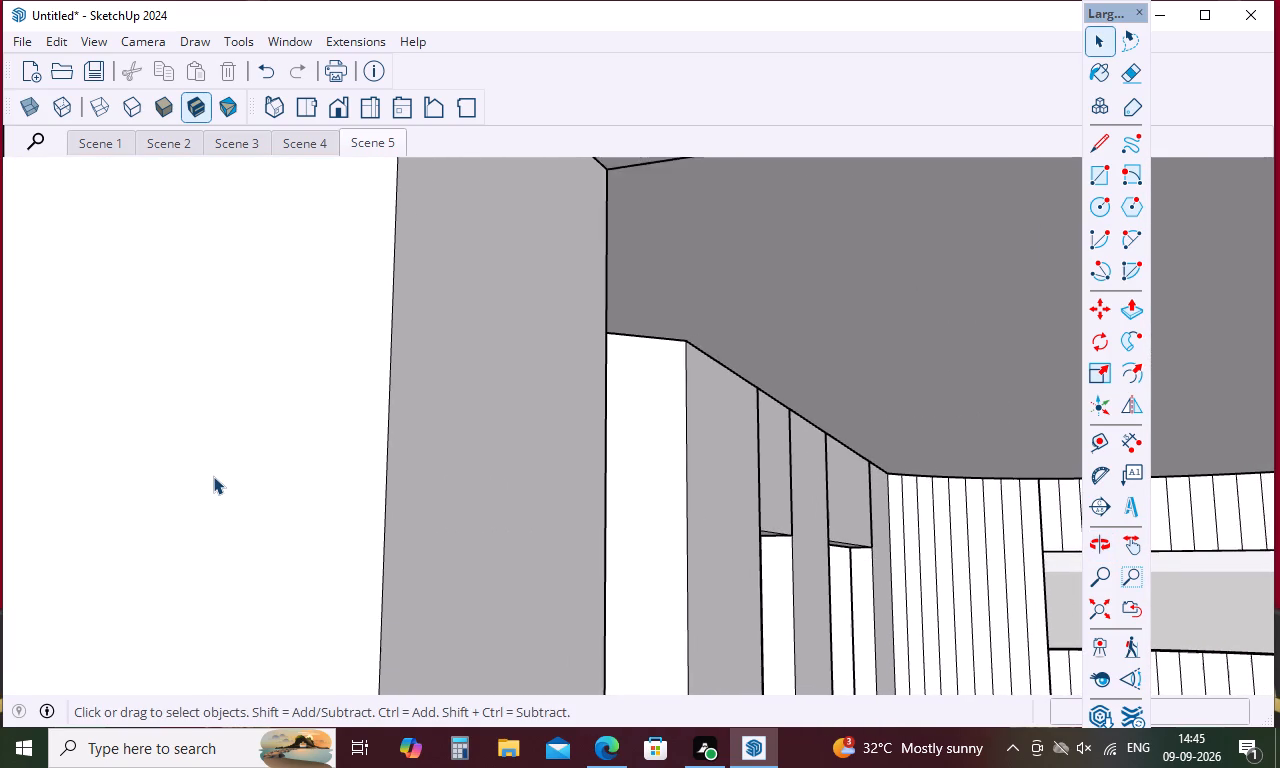
scroll(708, 495, "down", 12)
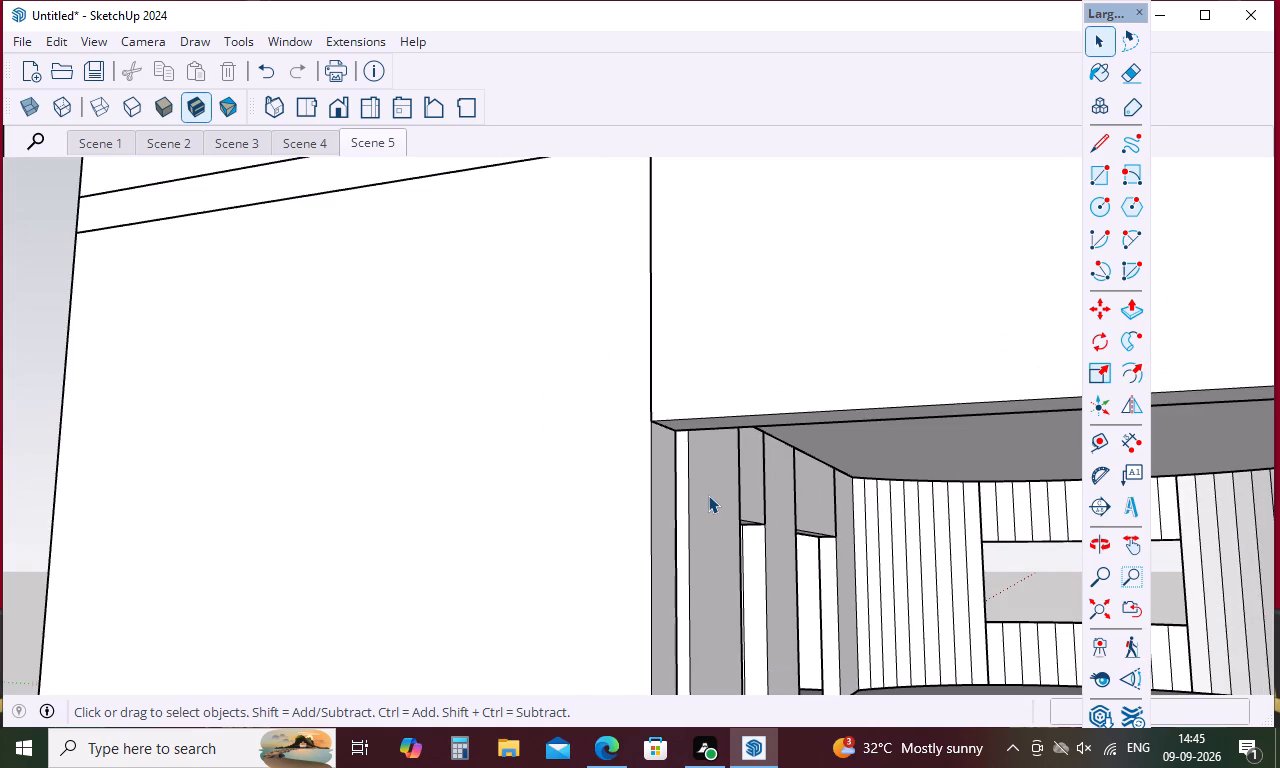
scroll(708, 495, "down", 19)
scroll(708, 495, "down", 6)
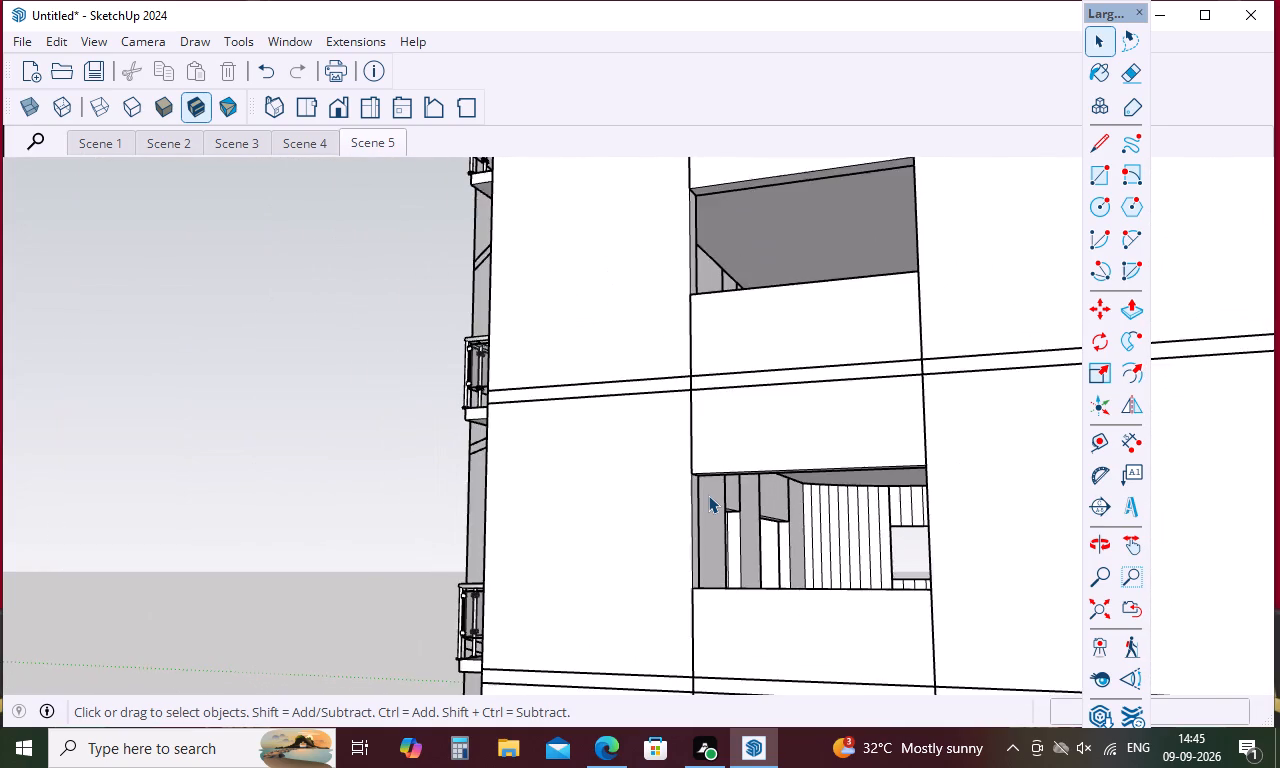
scroll(708, 495, "down", 12)
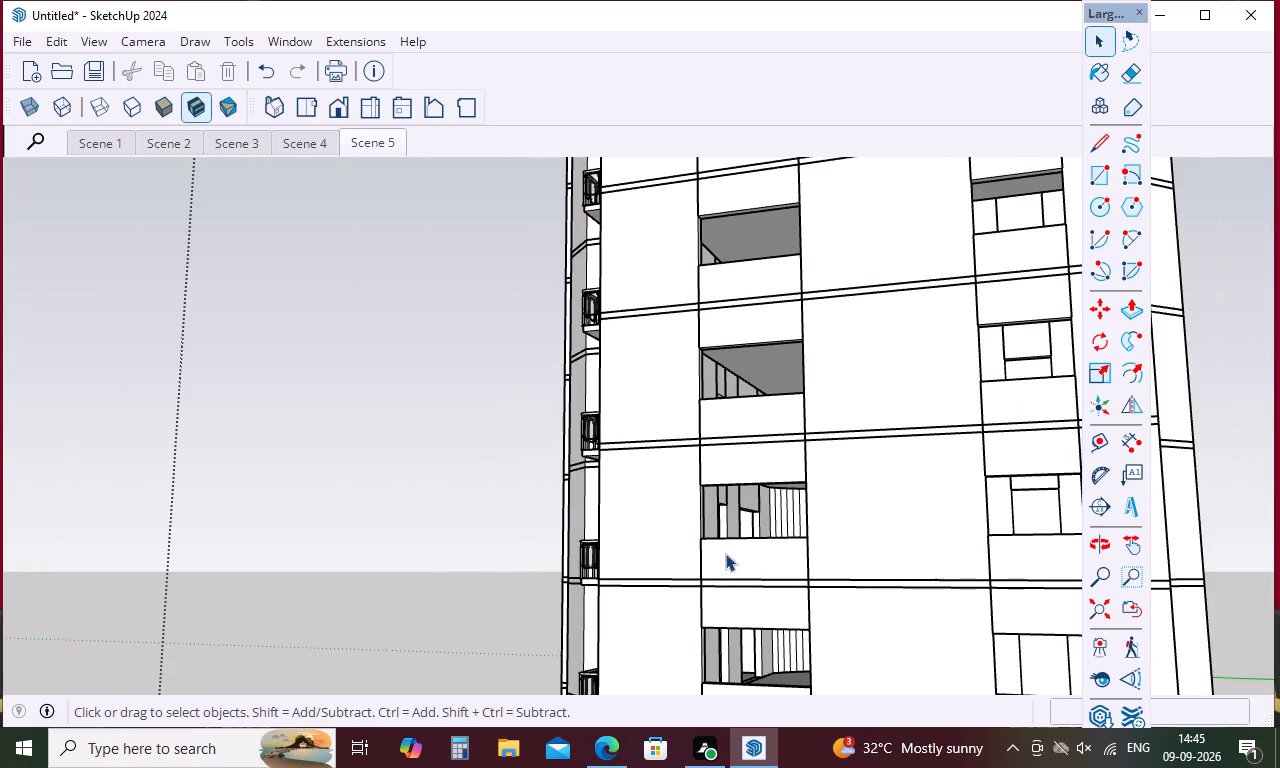
Fit the whole tower in view and orbit around it to examine its blank, curved-balcony and windowed facades.
left_click(1092, 601)
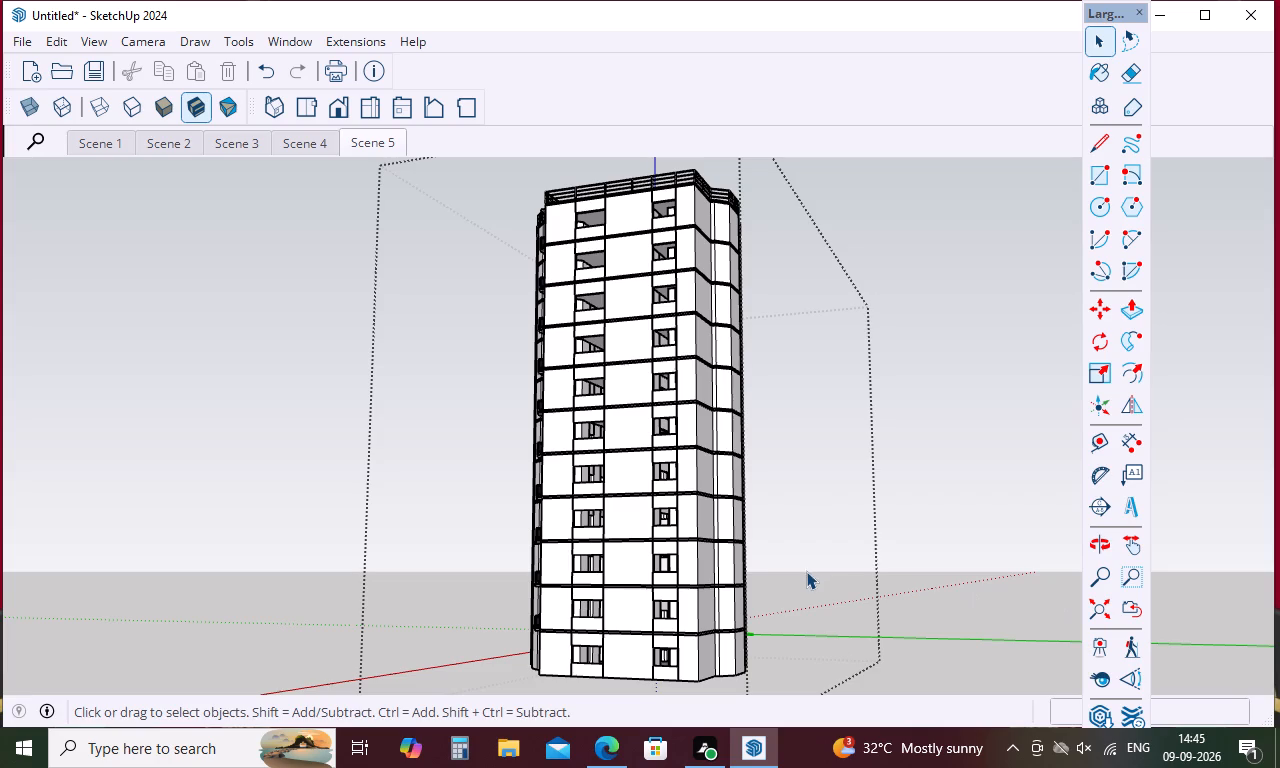
middle_click_drag(806, 571, 412, 584)
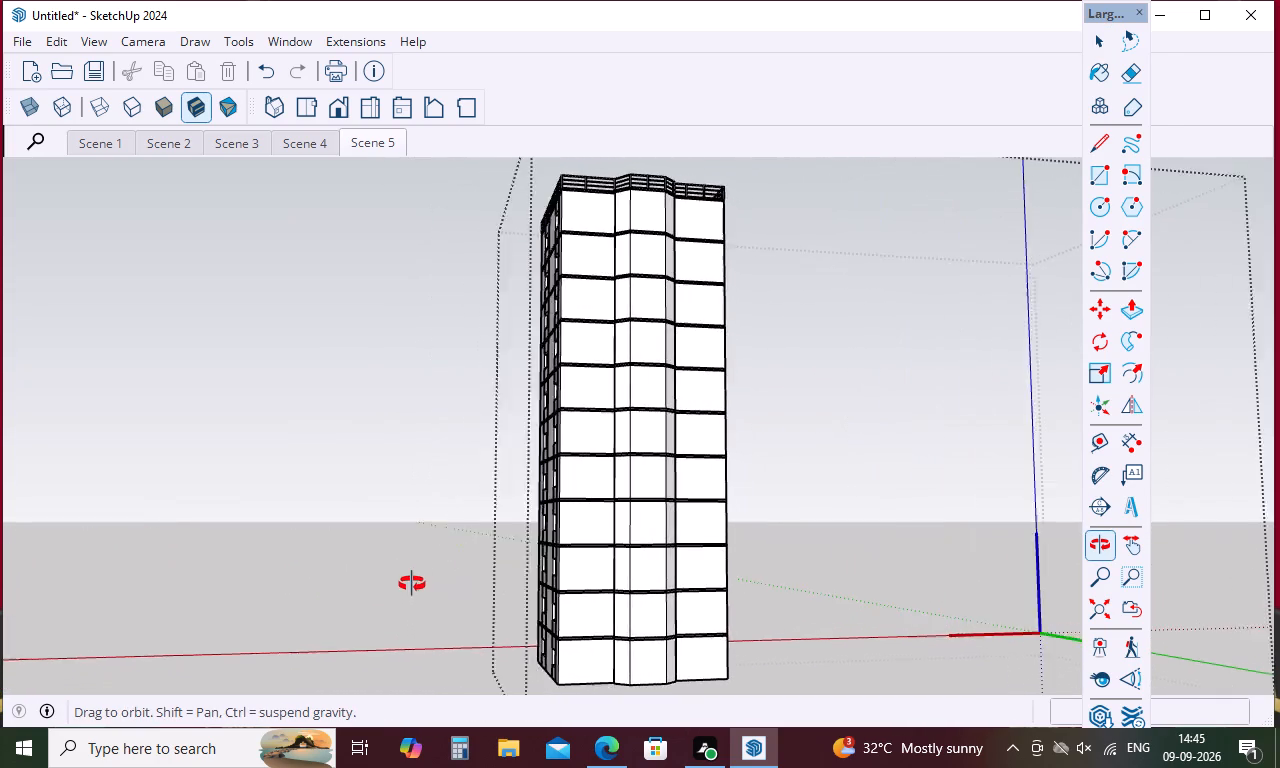
middle_click_drag(412, 584, 915, 596)
middle_click_drag(682, 575, 977, 589)
middle_click_drag(796, 555, 1031, 588)
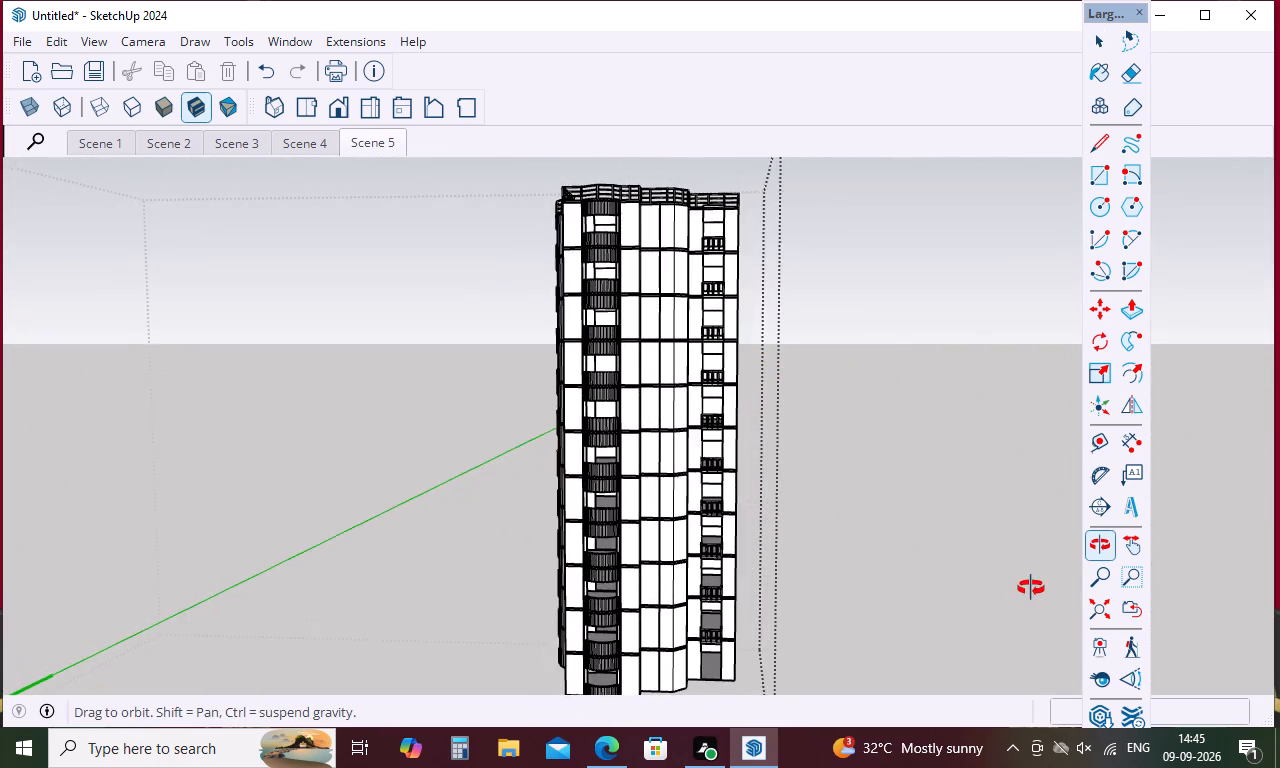
middle_click_drag(1031, 588, 785, 596)
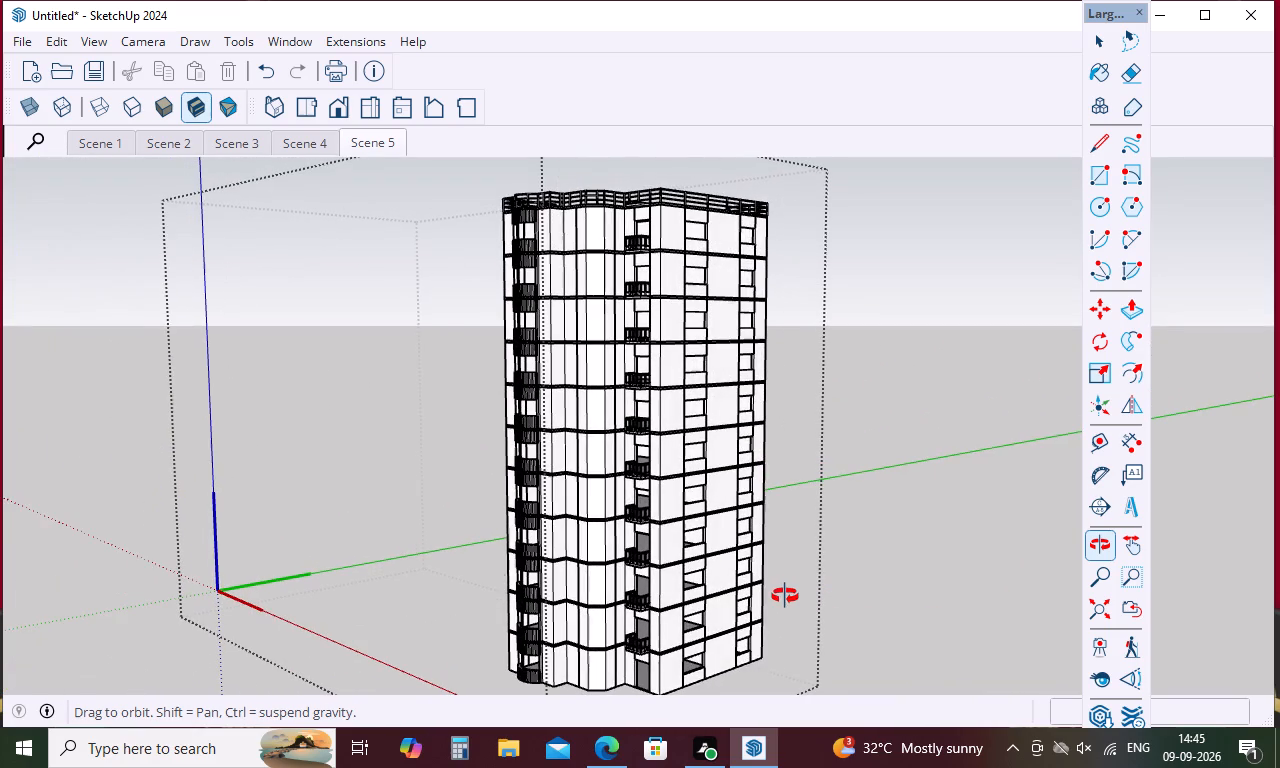
middle_click_drag(785, 596, 751, 603)
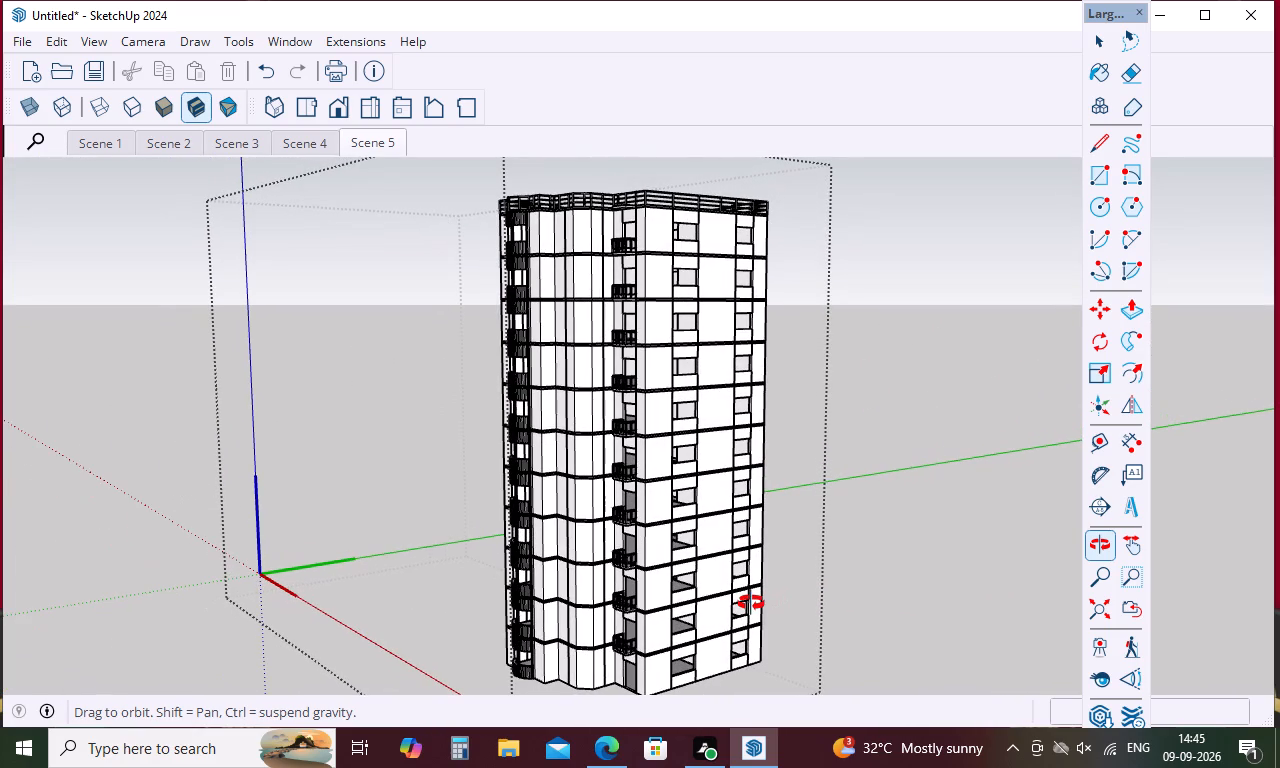
middle_click_drag(751, 603, 750, 608)
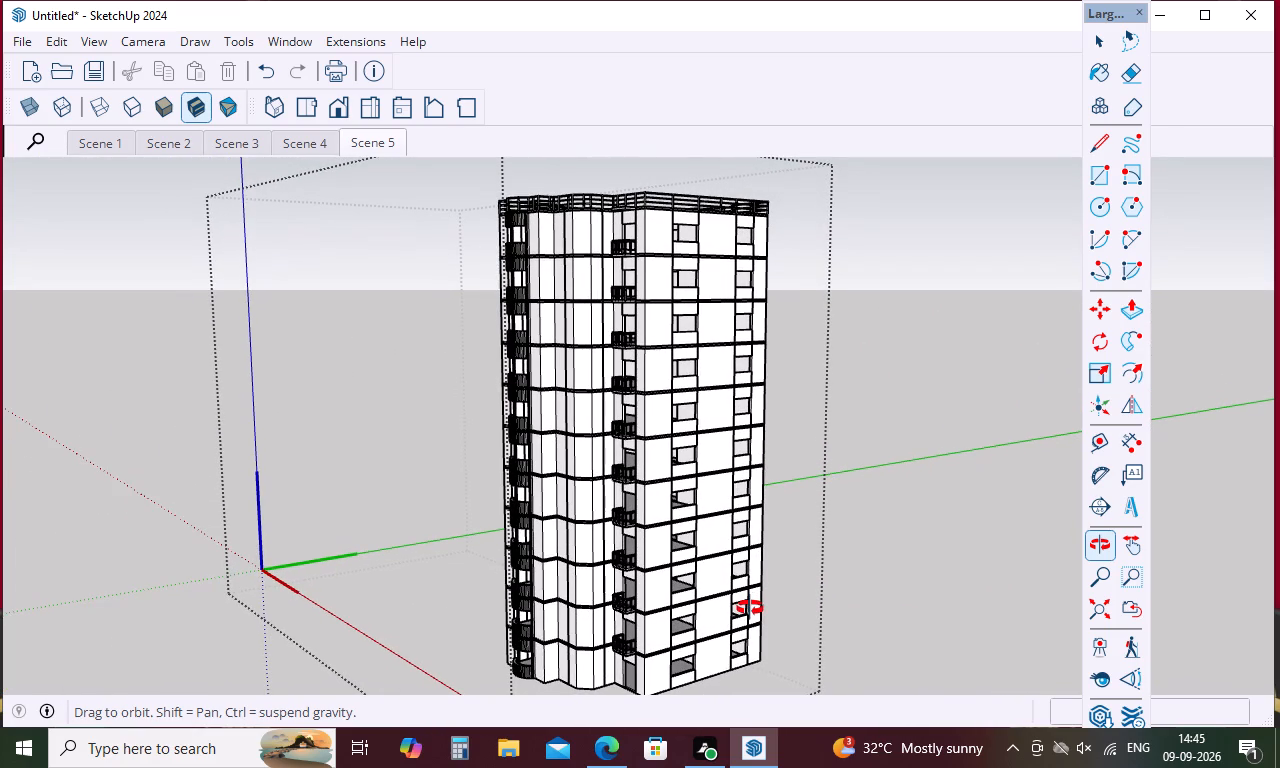
middle_click_drag(750, 608, 731, 635)
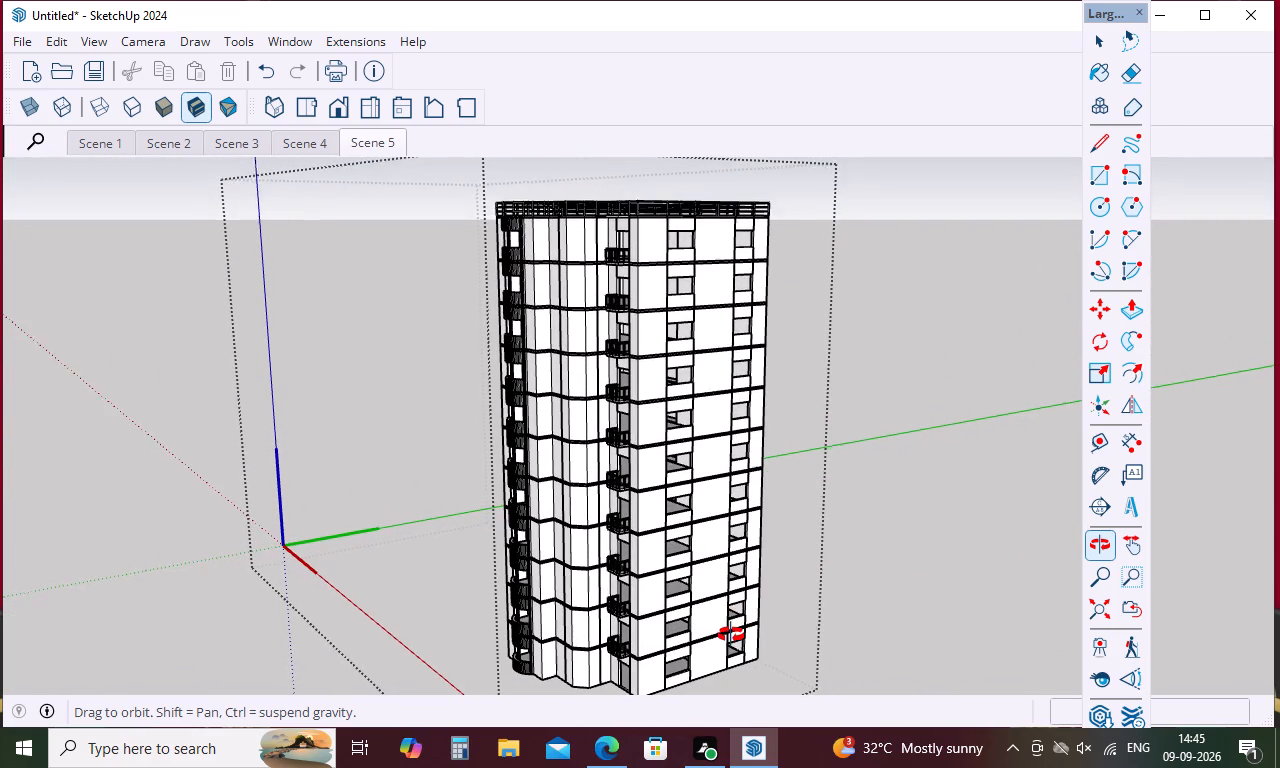
middle_click_drag(731, 635, 665, 588)
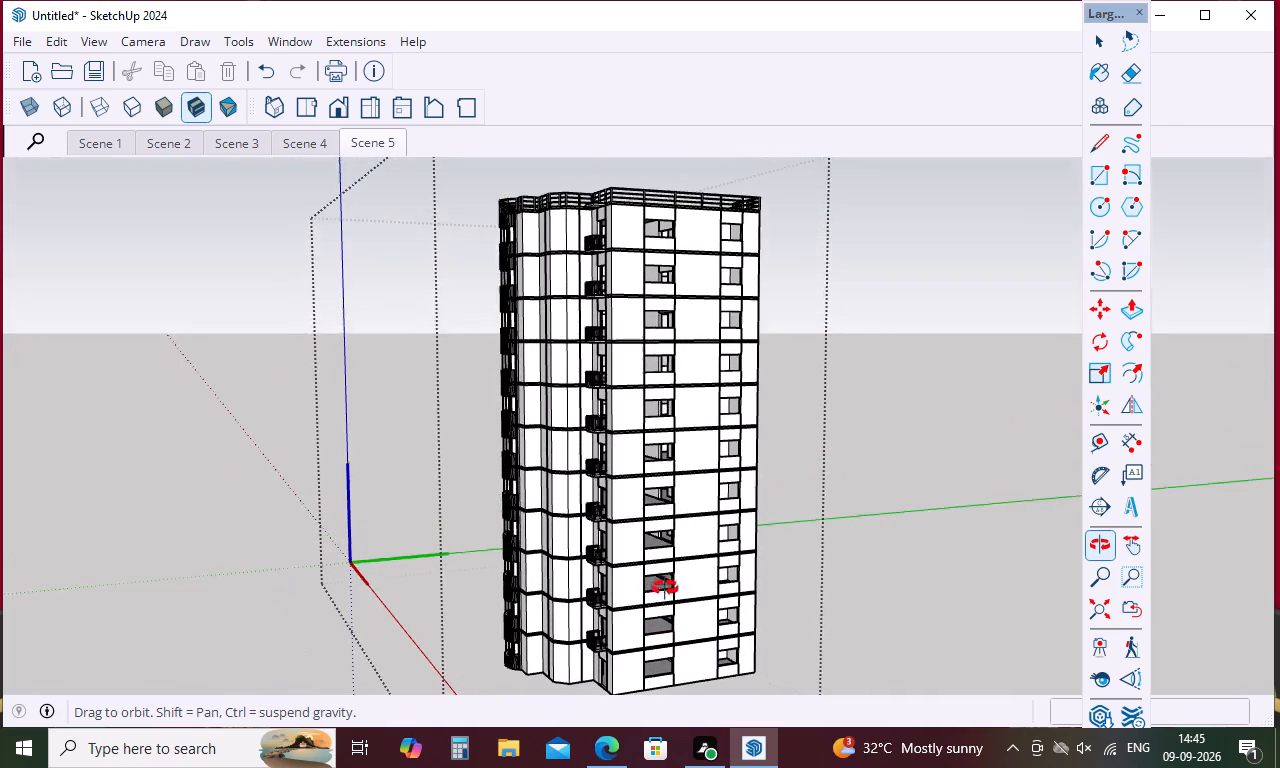
middle_click_drag(665, 588, 661, 583)
scroll(609, 632, "up", 4)
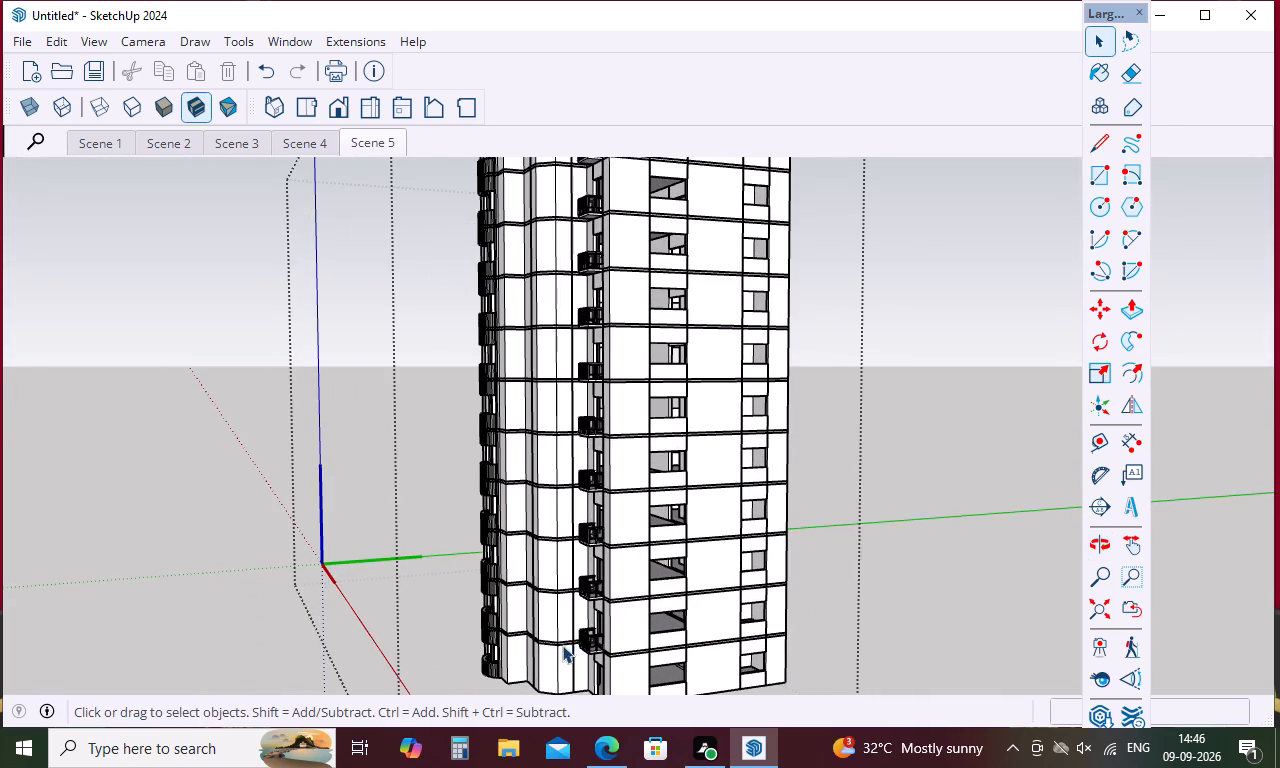
Refit the whole tower in view and examine the balcony and window corner from base to roof at closer and wider framings.
left_click(1100, 606)
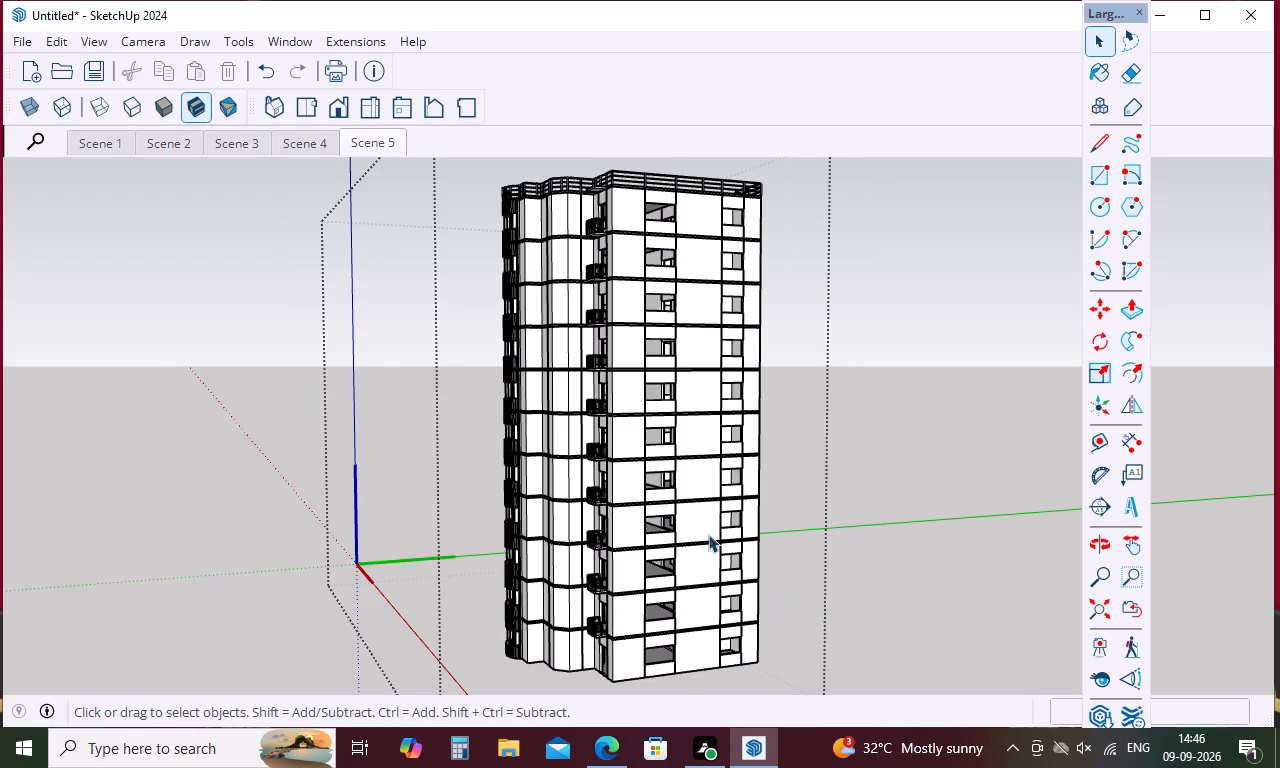
scroll(694, 540, "down", 4)
scroll(635, 680, "up", 4)
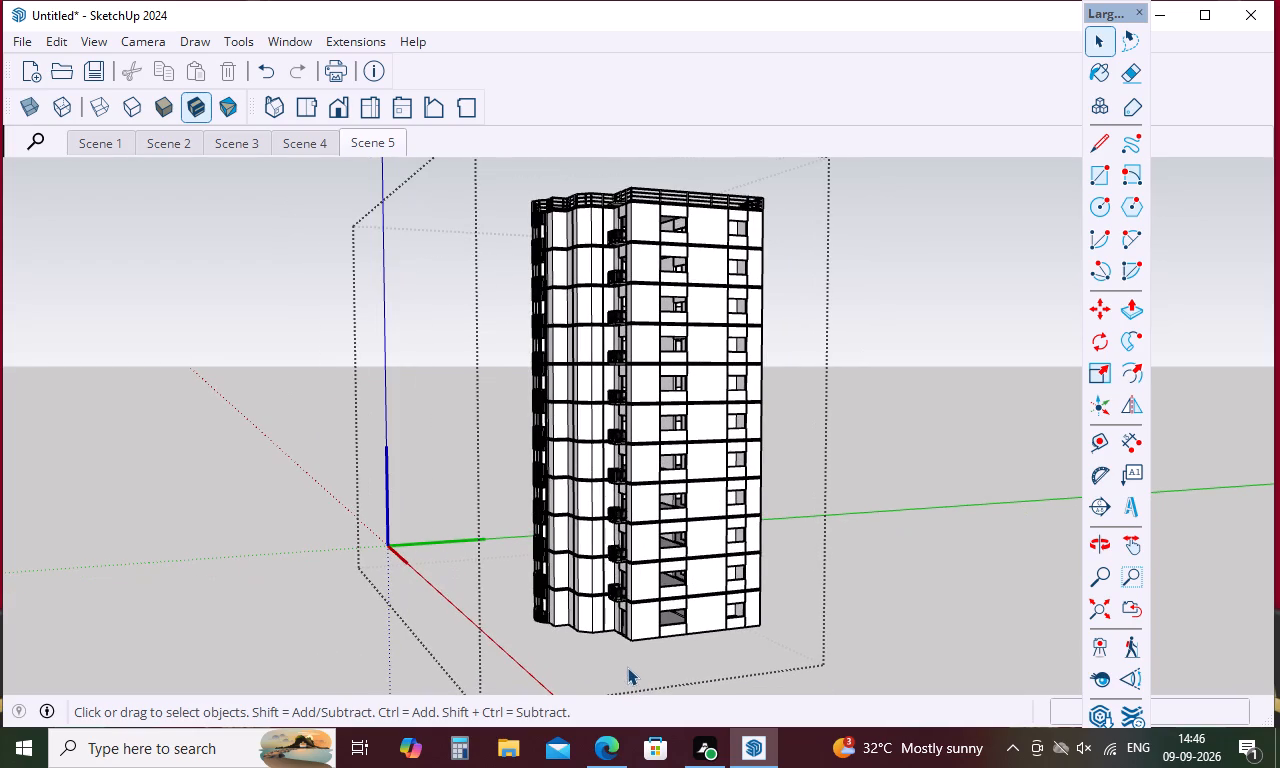
scroll(630, 641, "up", 3)
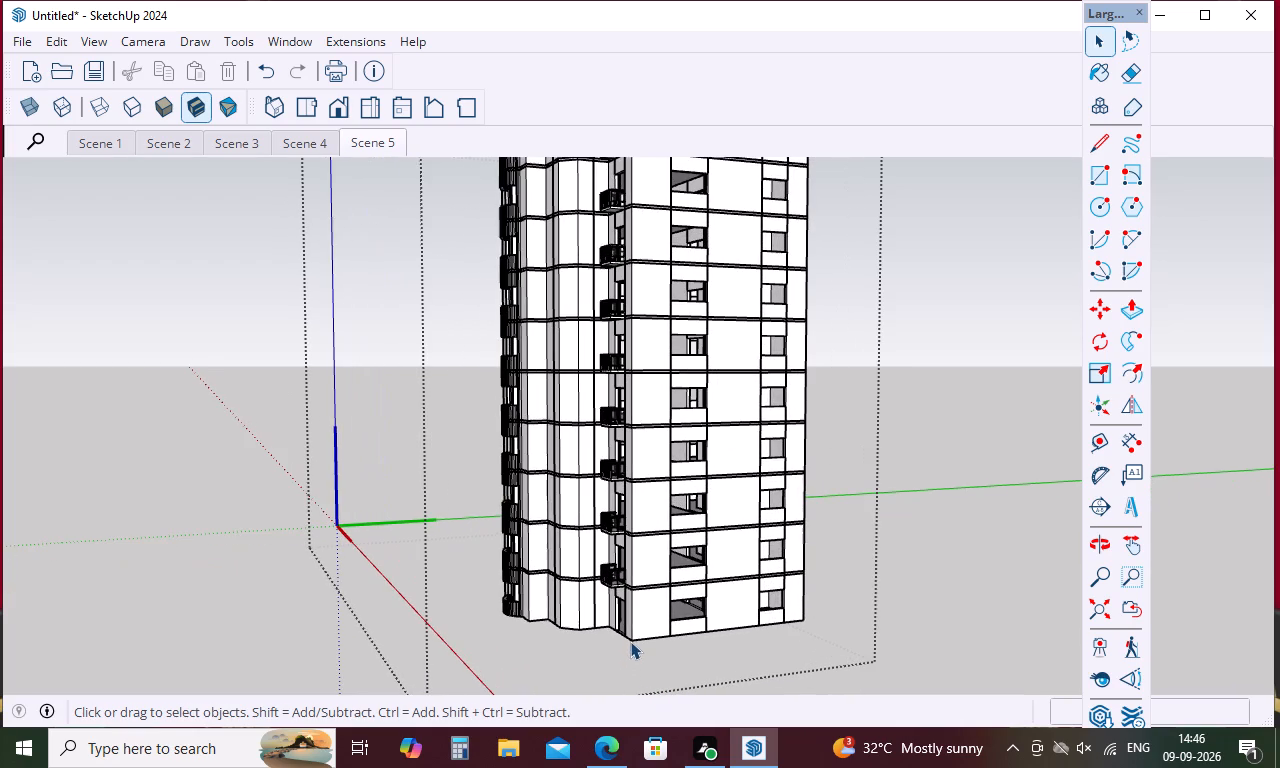
scroll(630, 631, "down", 6)
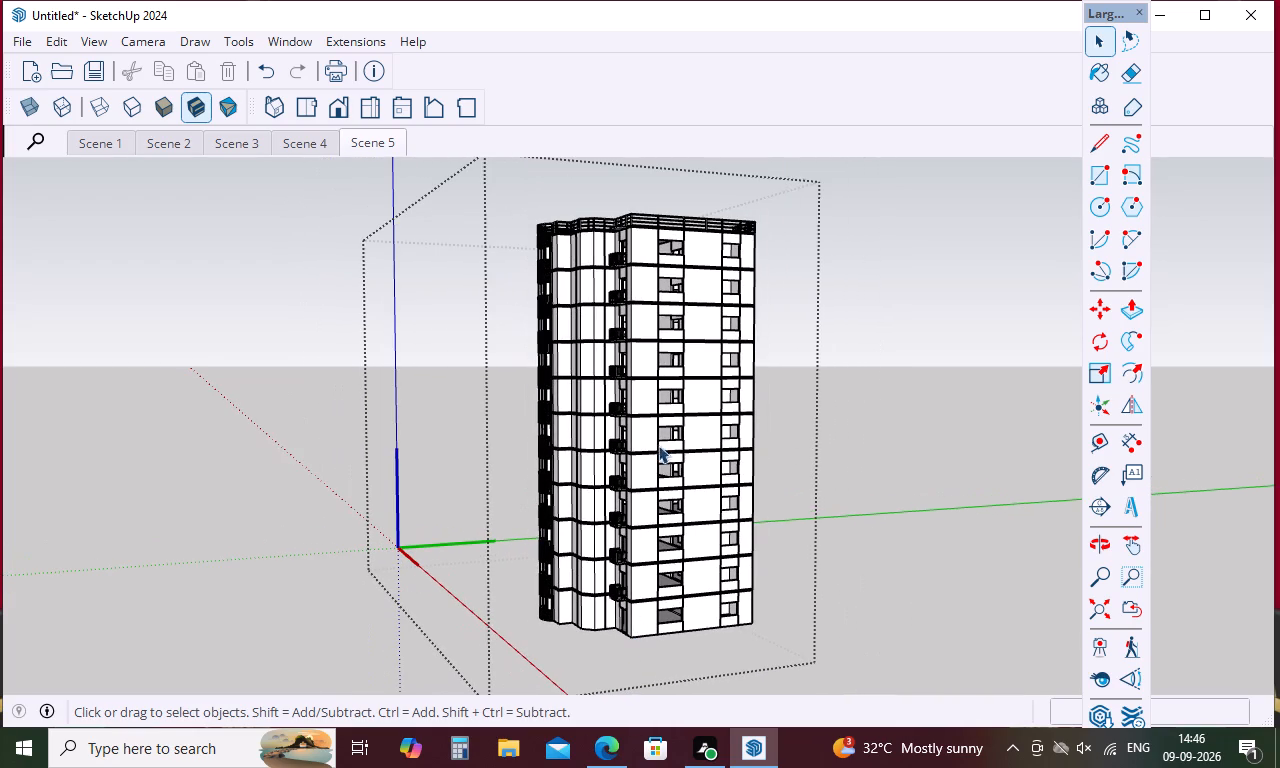
scroll(658, 305, "up", 2)
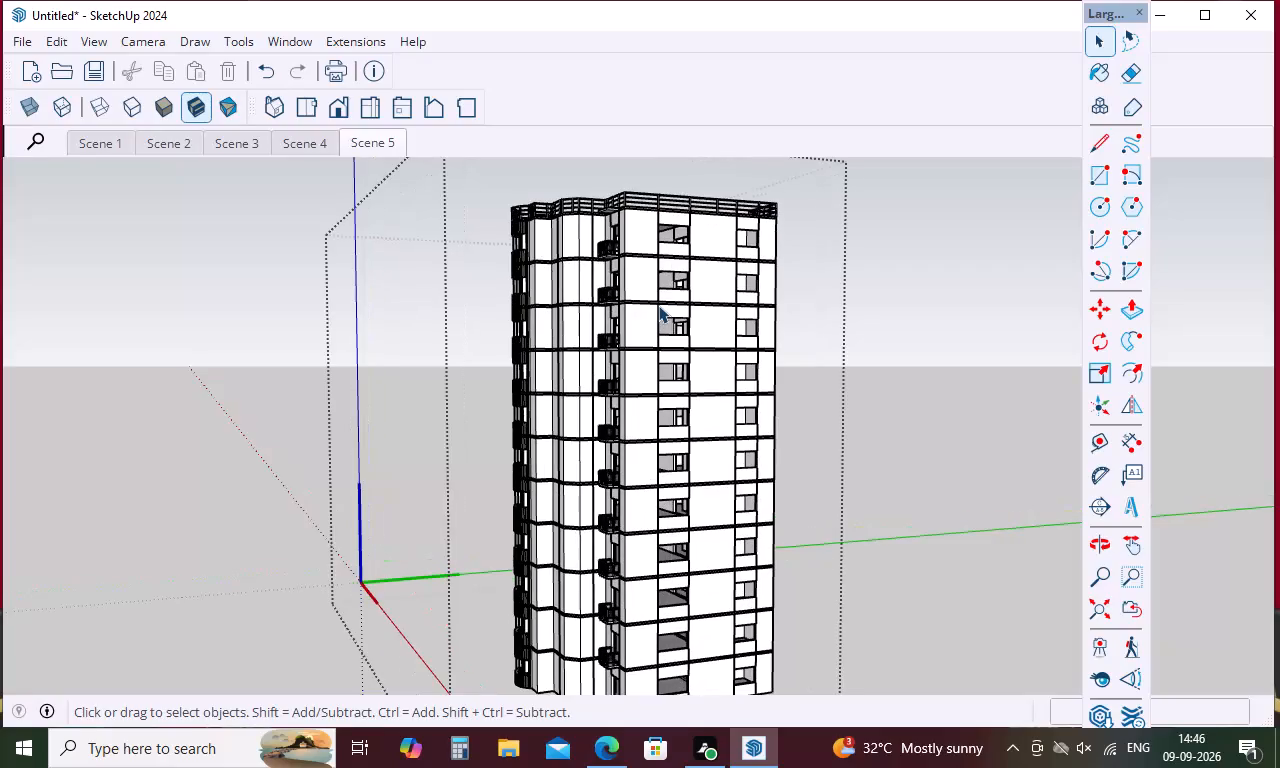
scroll(658, 305, "down", 1)
scroll(633, 602, "up", 1)
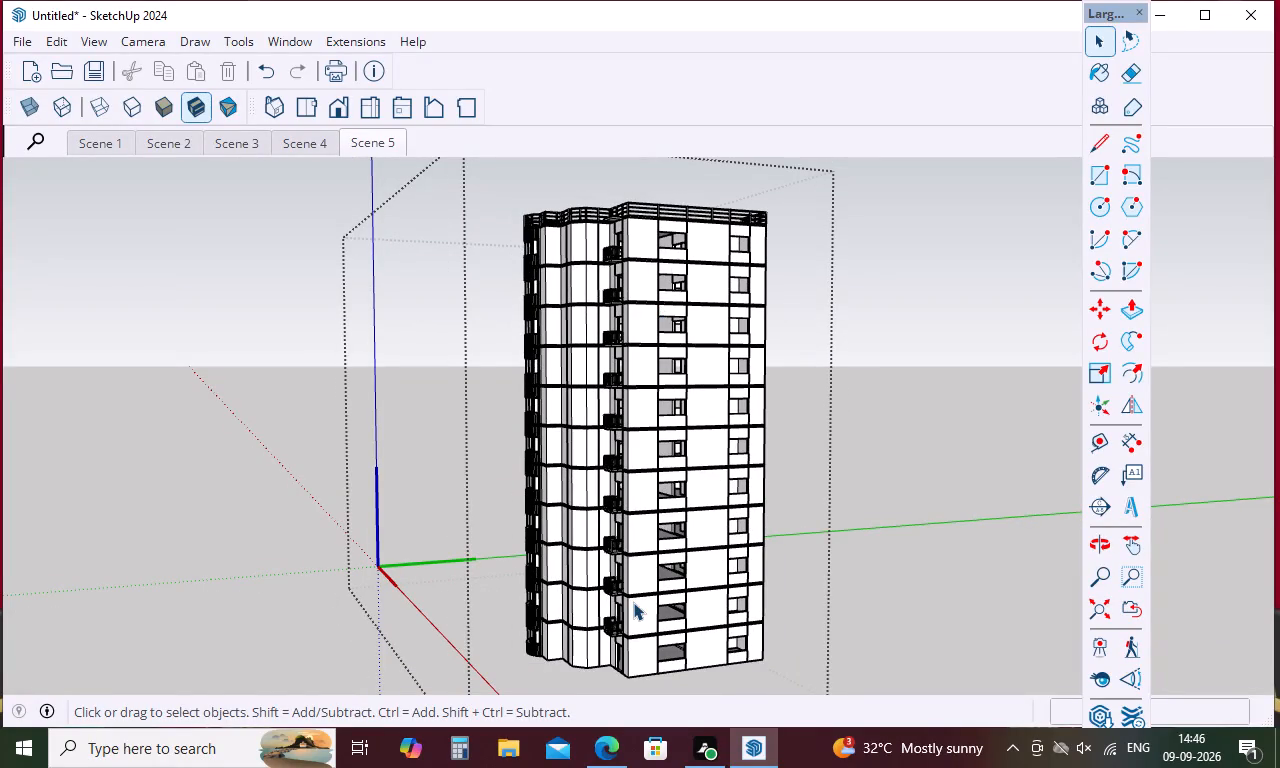
scroll(630, 606, "up", 1)
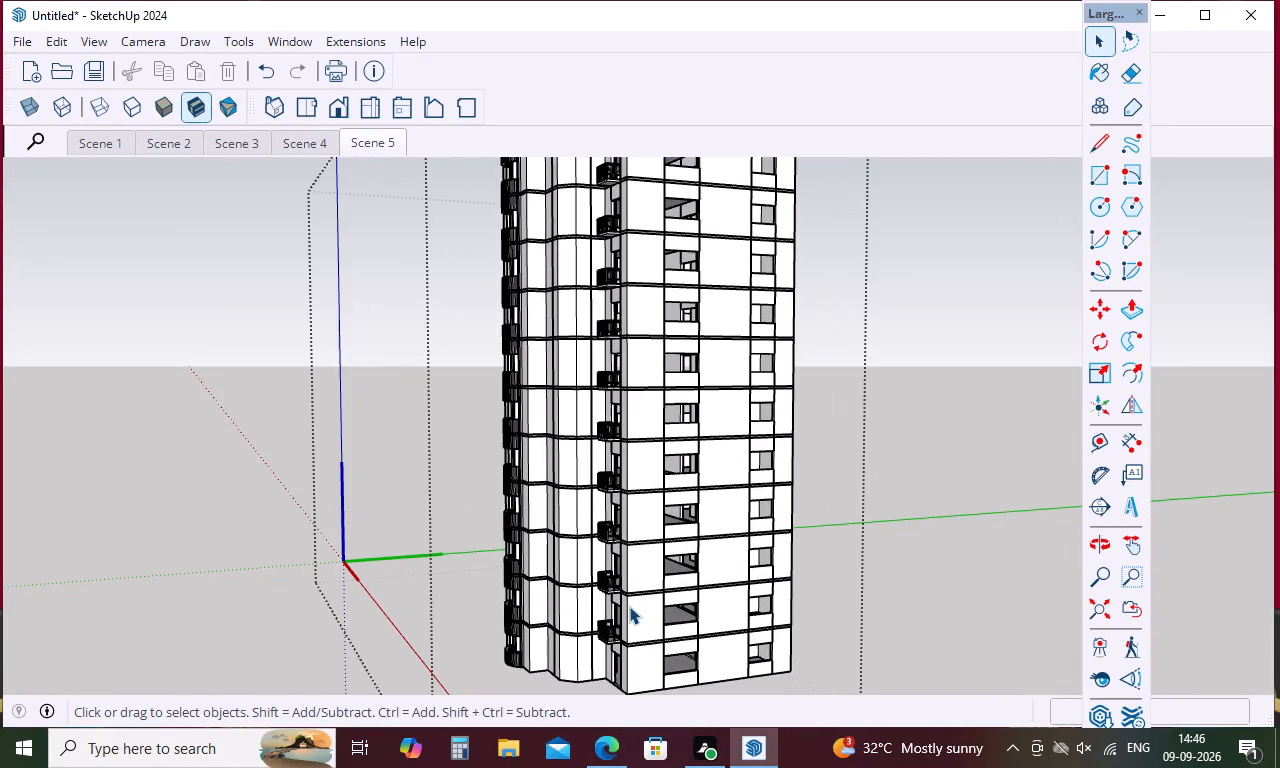
scroll(629, 606, "down", 8)
Move up to the top of the tower and over the roof railing to view the terrace close up.
scroll(657, 295, "up", 5)
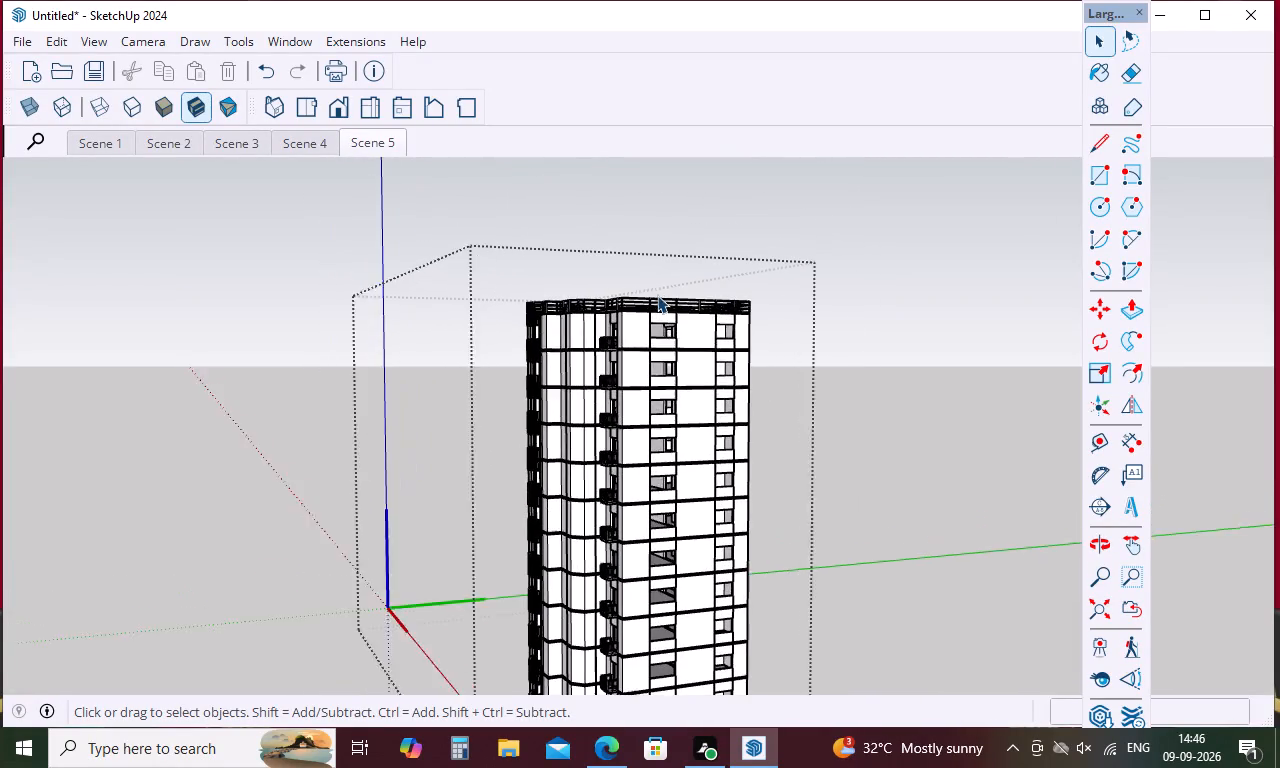
scroll(660, 291, "up", 17)
scroll(664, 289, "up", 10)
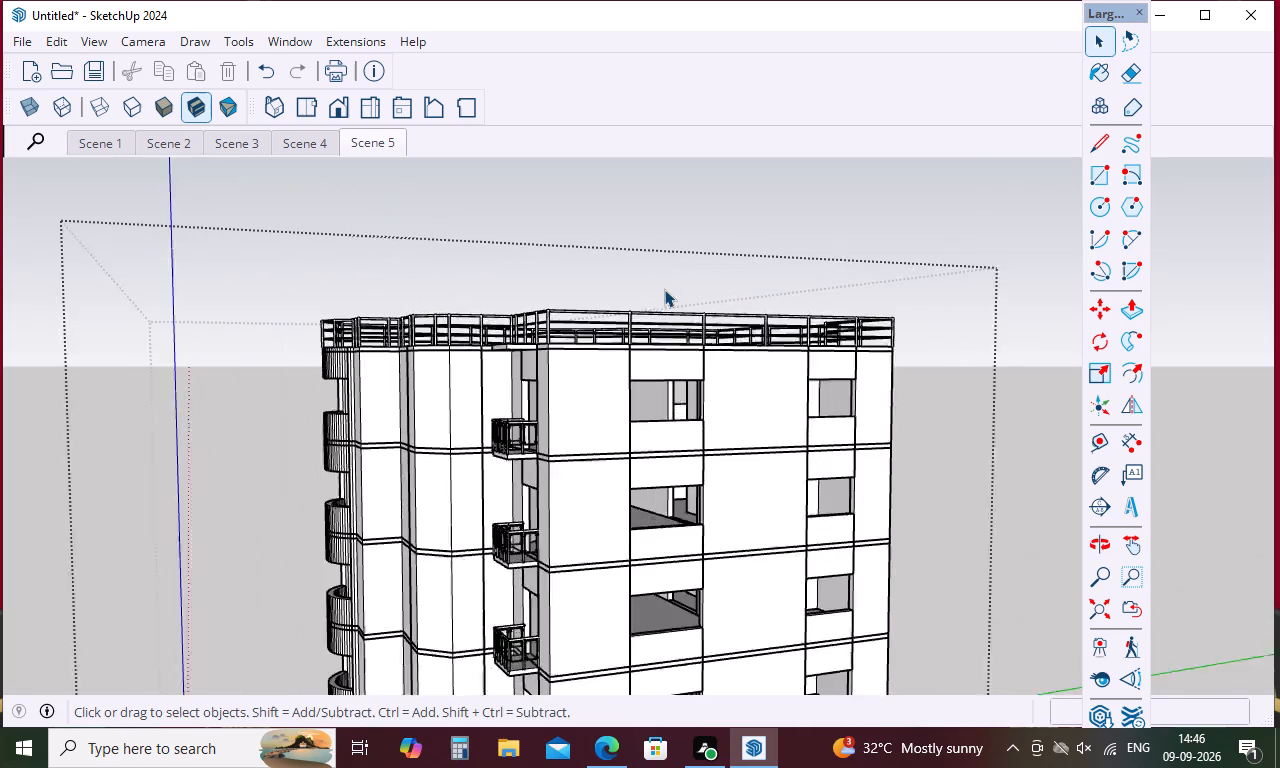
scroll(664, 289, "up", 17)
scroll(664, 297, "up", 5)
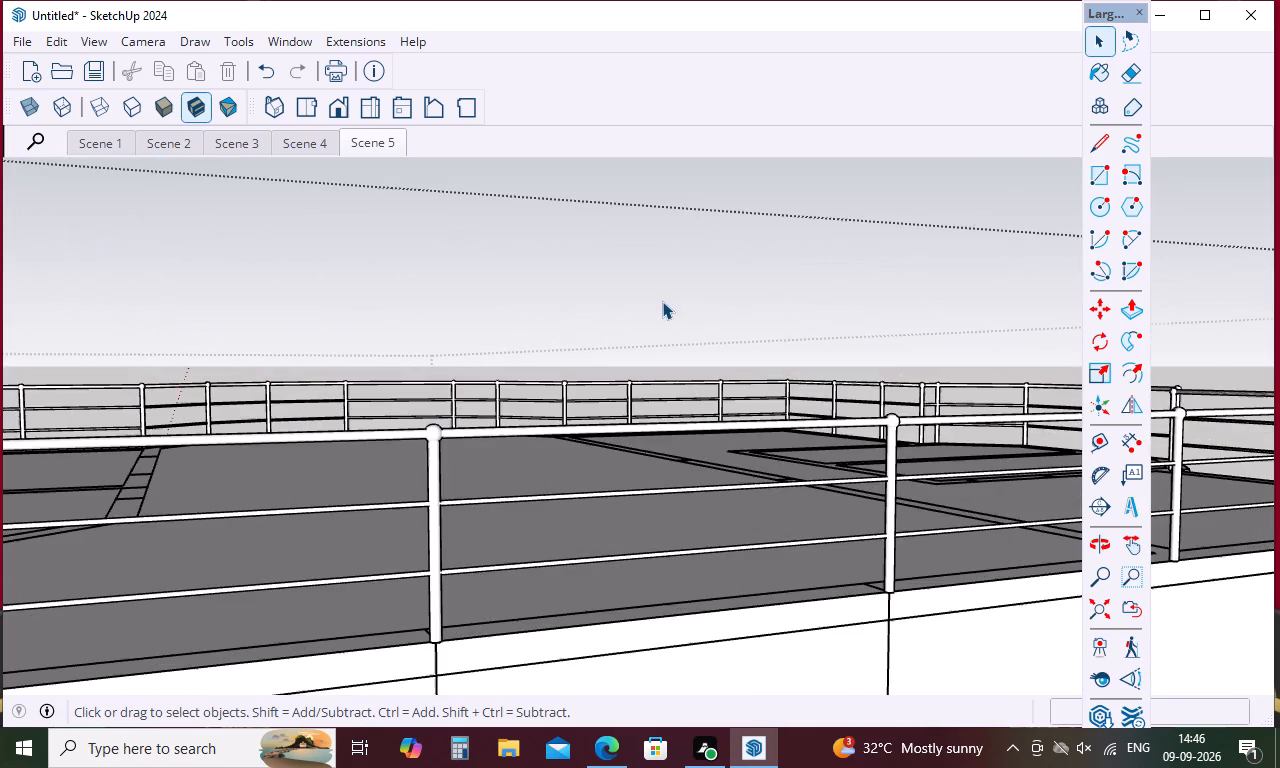
scroll(665, 313, "up", 14)
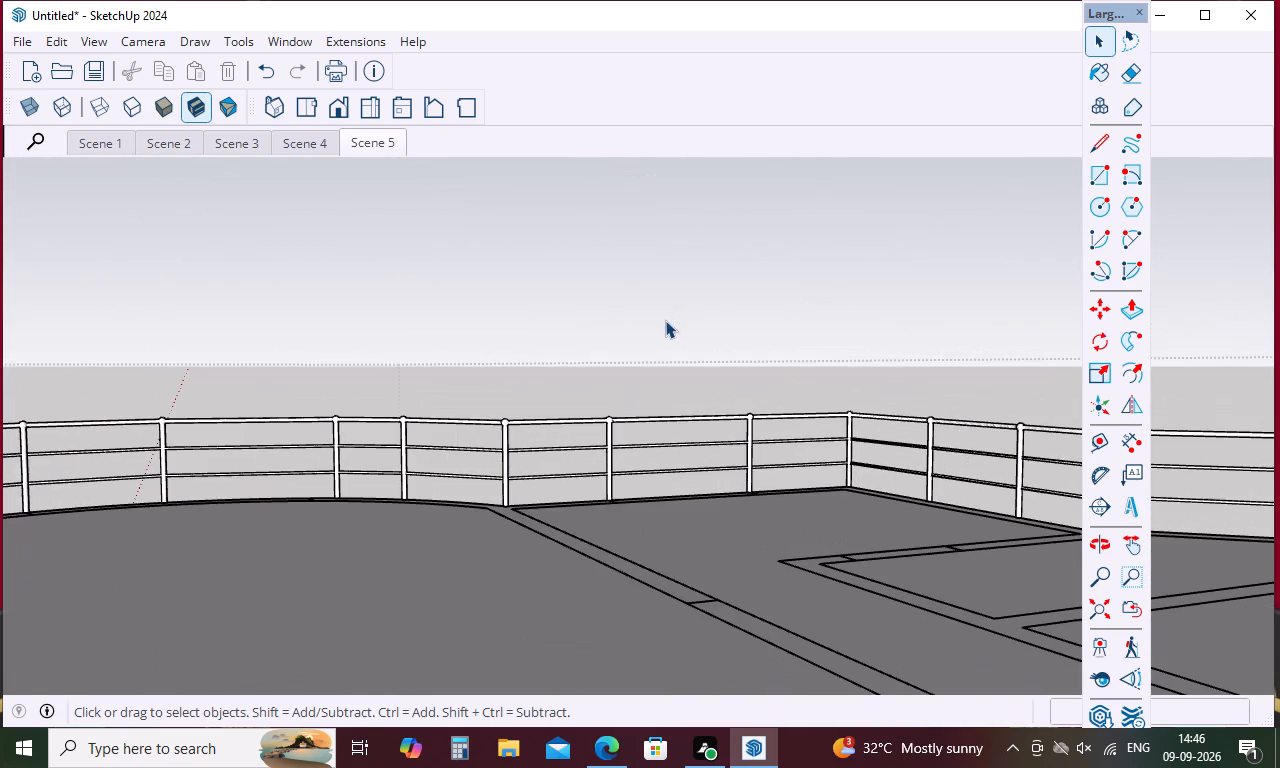
Tilt the view down over the roof terrace and back away to examine its railing outline and floor layout.
middle_click_drag(665, 322, 715, 450)
scroll(716, 450, "down", 7)
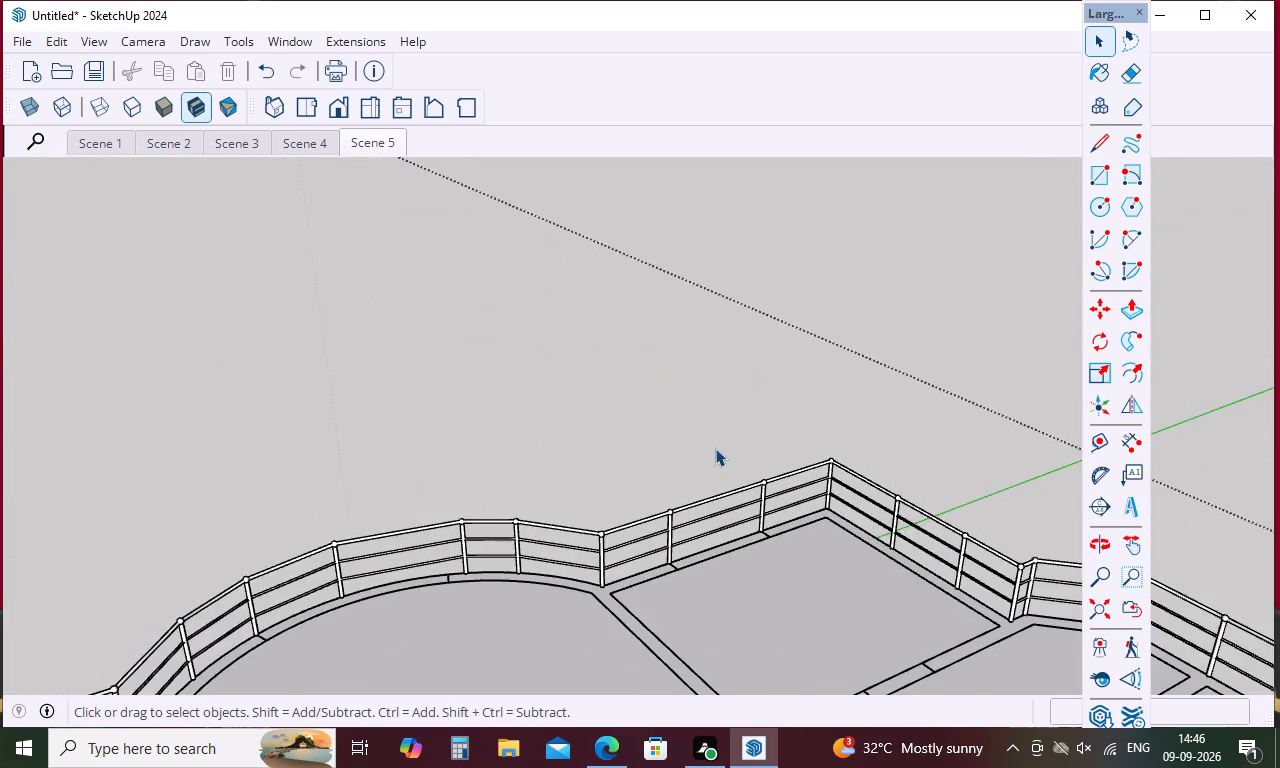
scroll(715, 448, "down", 20)
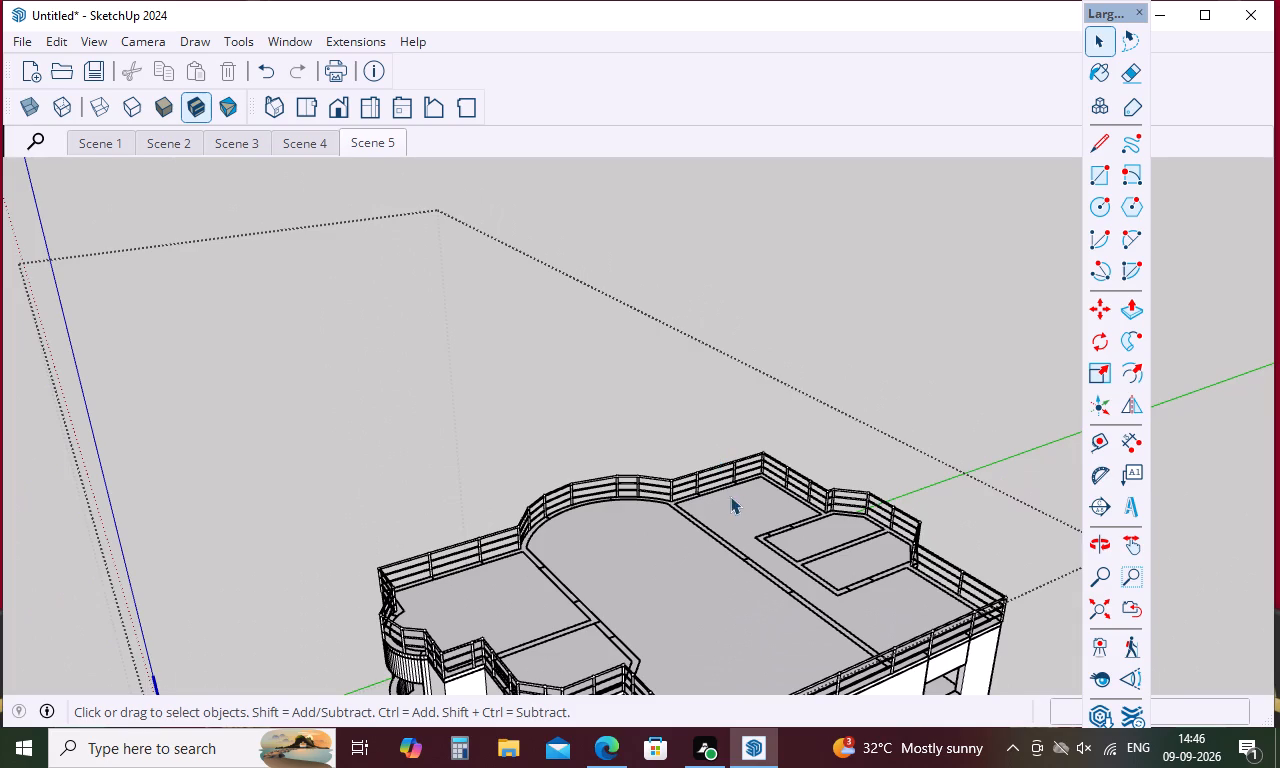
scroll(729, 543, "up", 11)
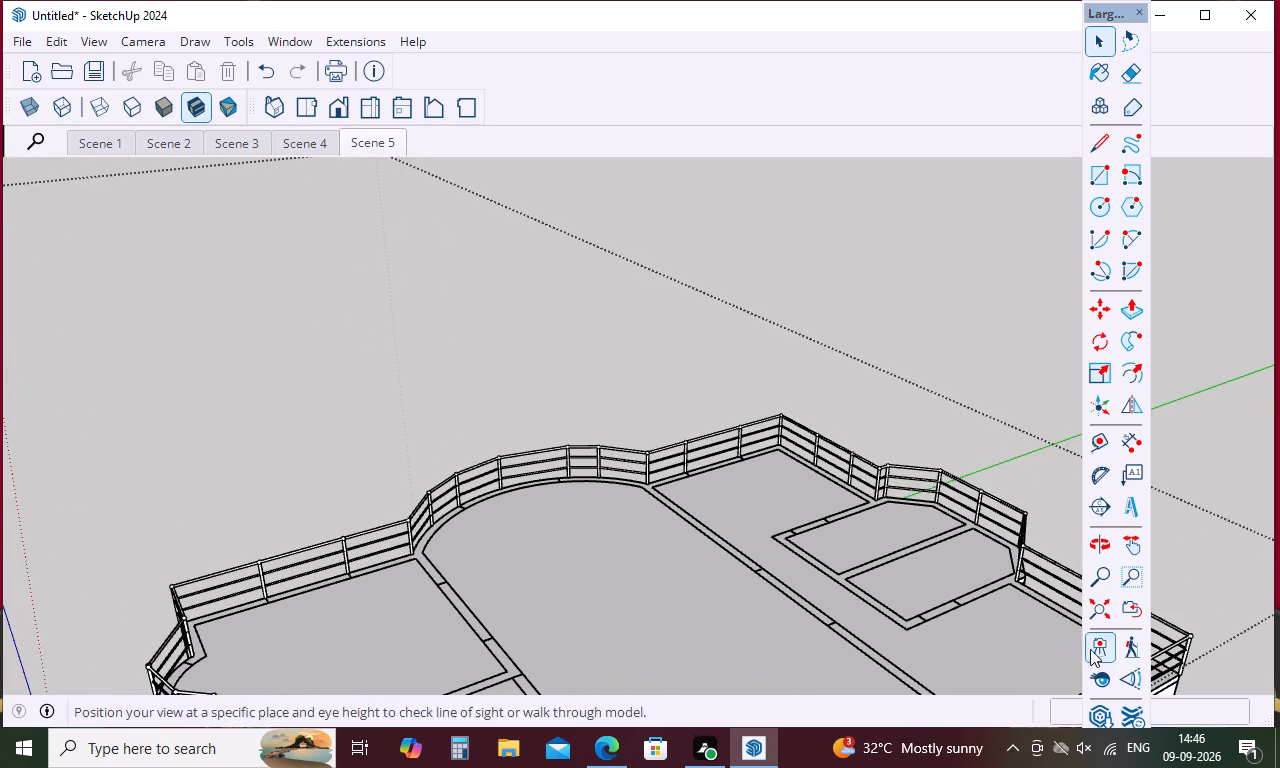
Activate the Walk tool and examine the terrace railing beside the two adjoining floor panels up close.
left_click(1123, 645)
middle_click_drag(930, 645, 971, 638)
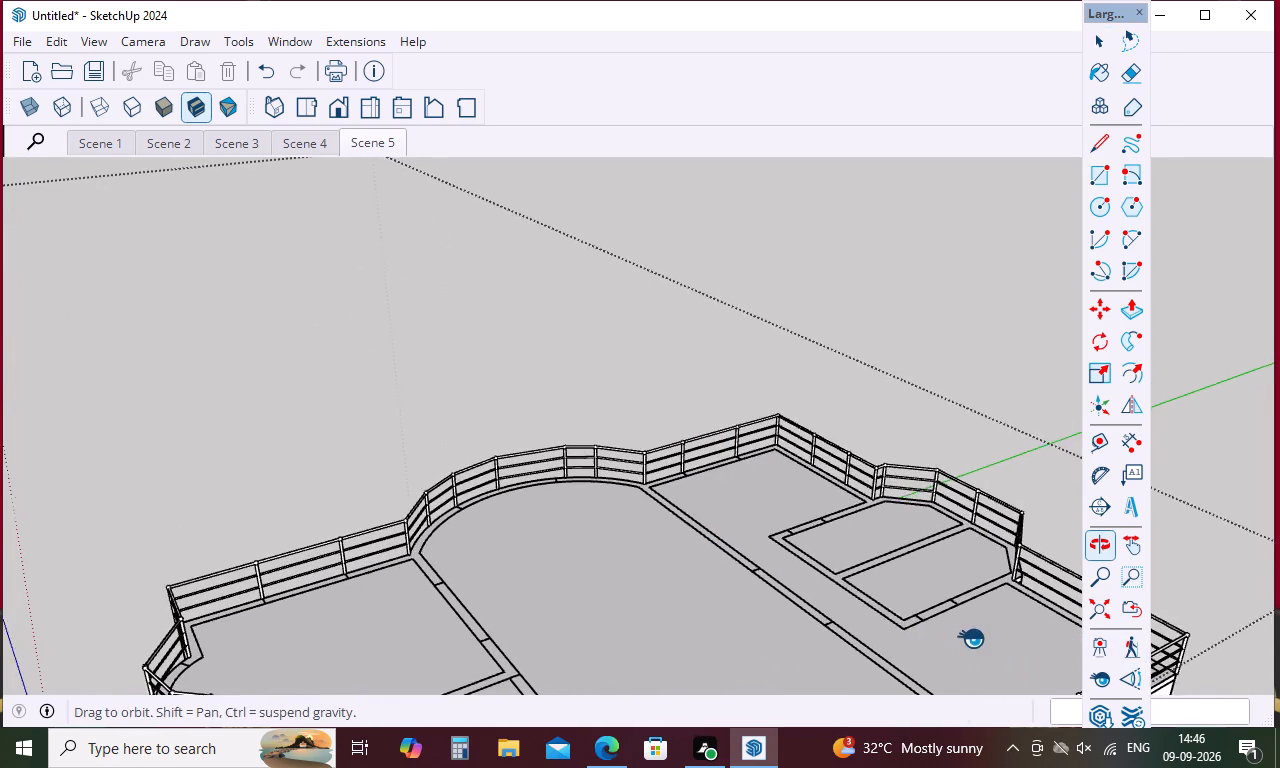
middle_click_drag(971, 638, 986, 637)
scroll(890, 628, "up", 16)
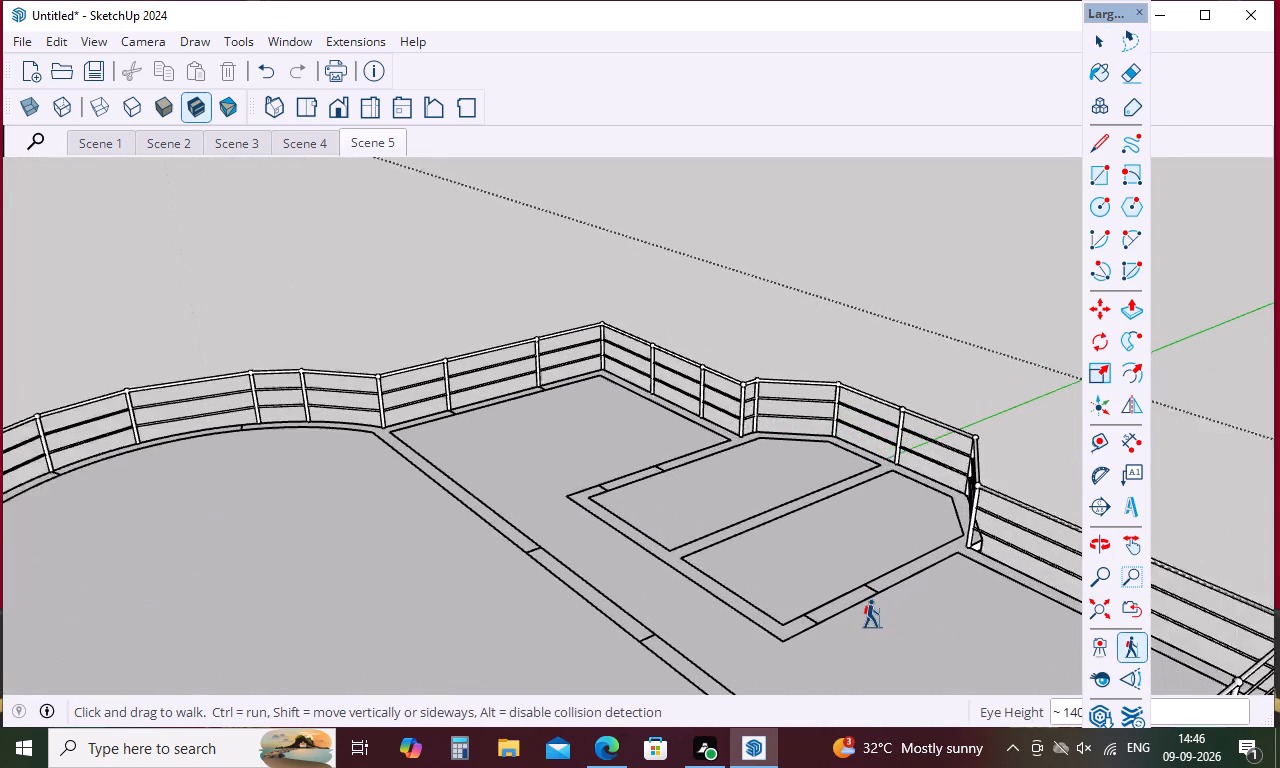
scroll(872, 613, "up", 11)
middle_click_drag(872, 615, 964, 596)
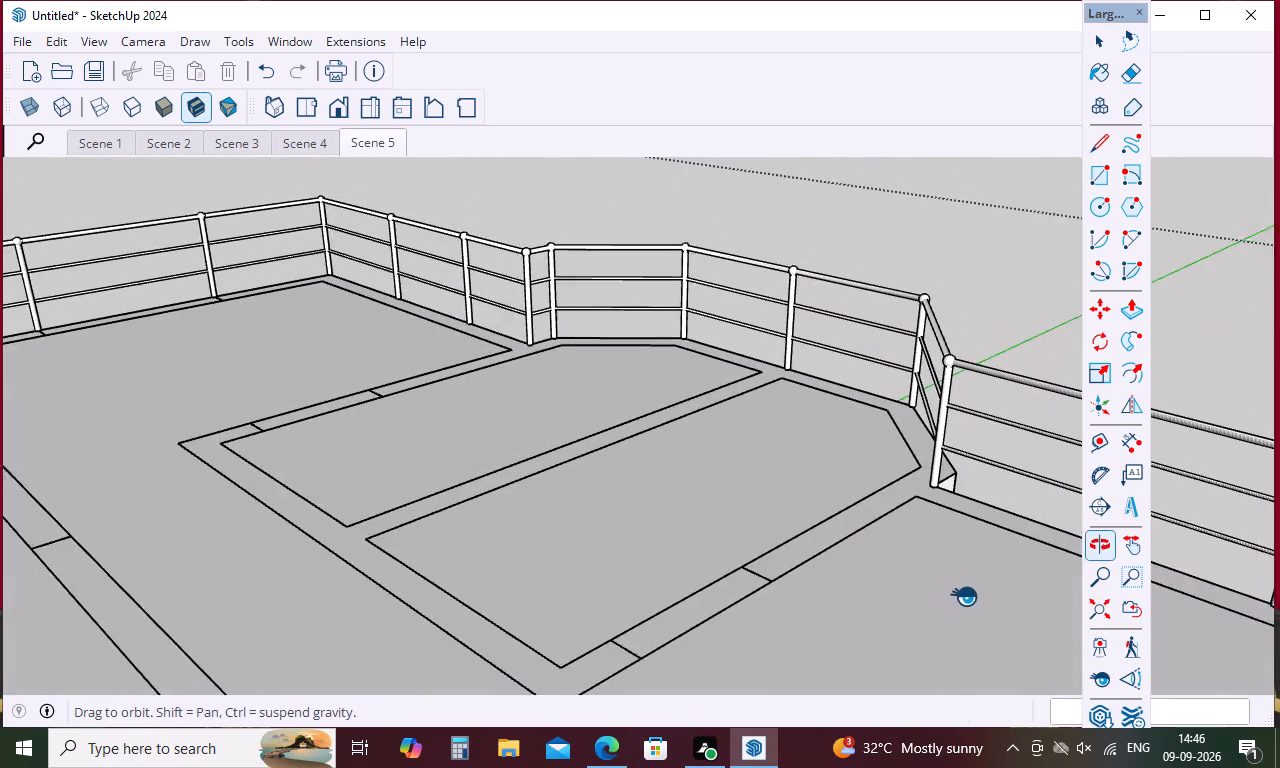
middle_click_drag(964, 596, 1156, 606)
middle_click_drag(819, 605, 852, 604)
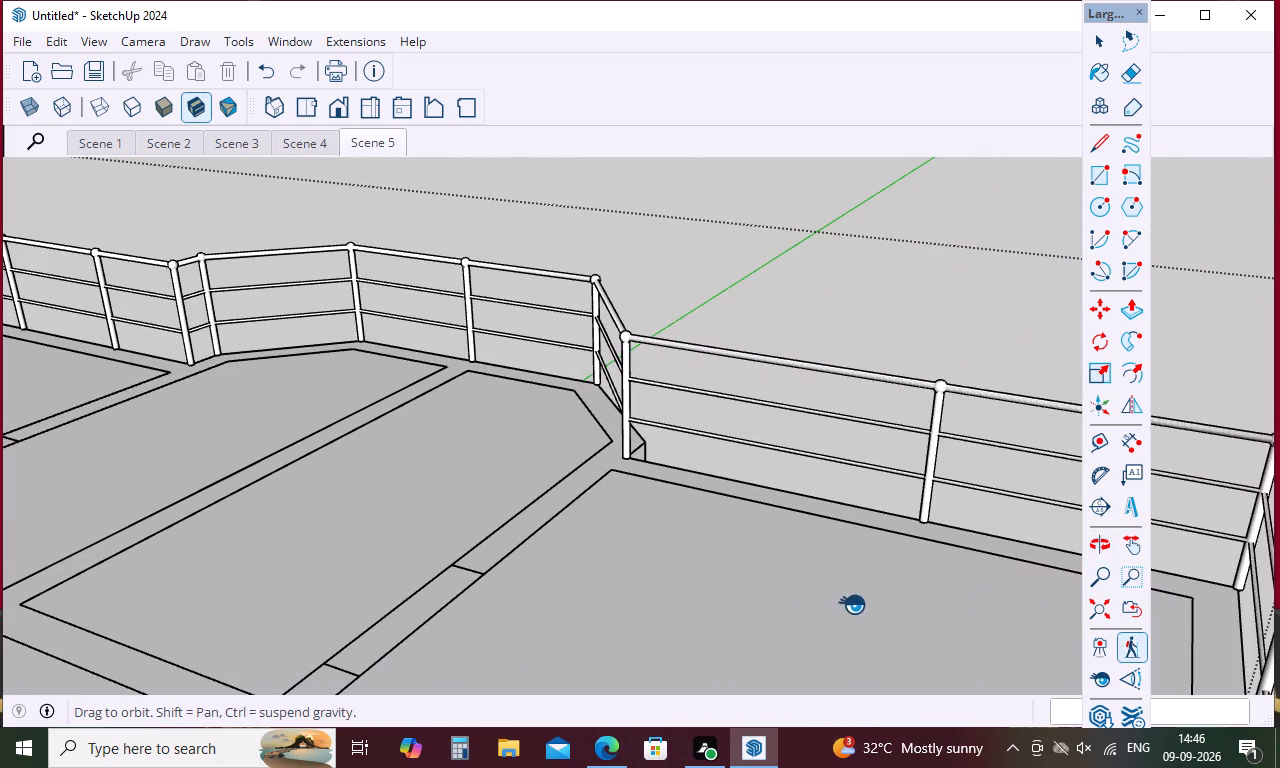
middle_click_drag(852, 604, 993, 594)
Back away from the roof terrace to view the top of the tower with its balconies and side facade.
scroll(805, 532, "down", 10)
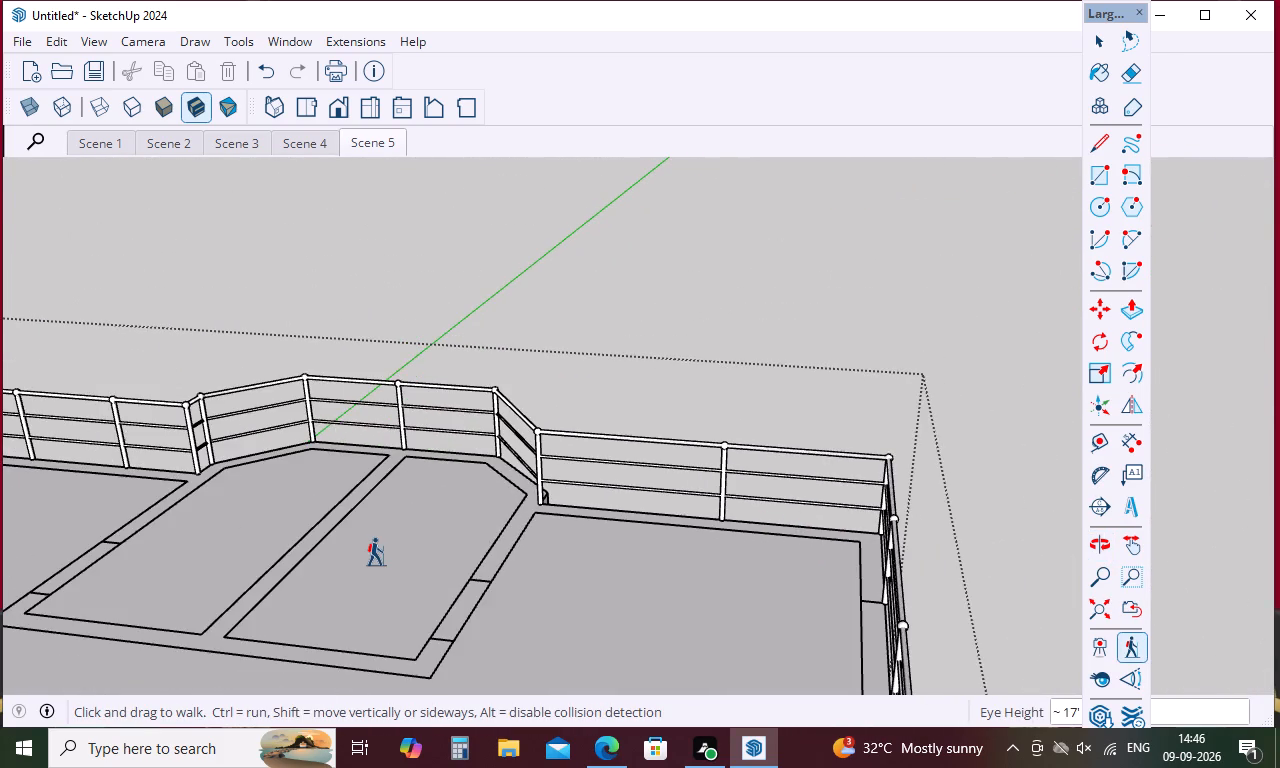
scroll(376, 552, "down", 15)
scroll(78, 582, "down", 9)
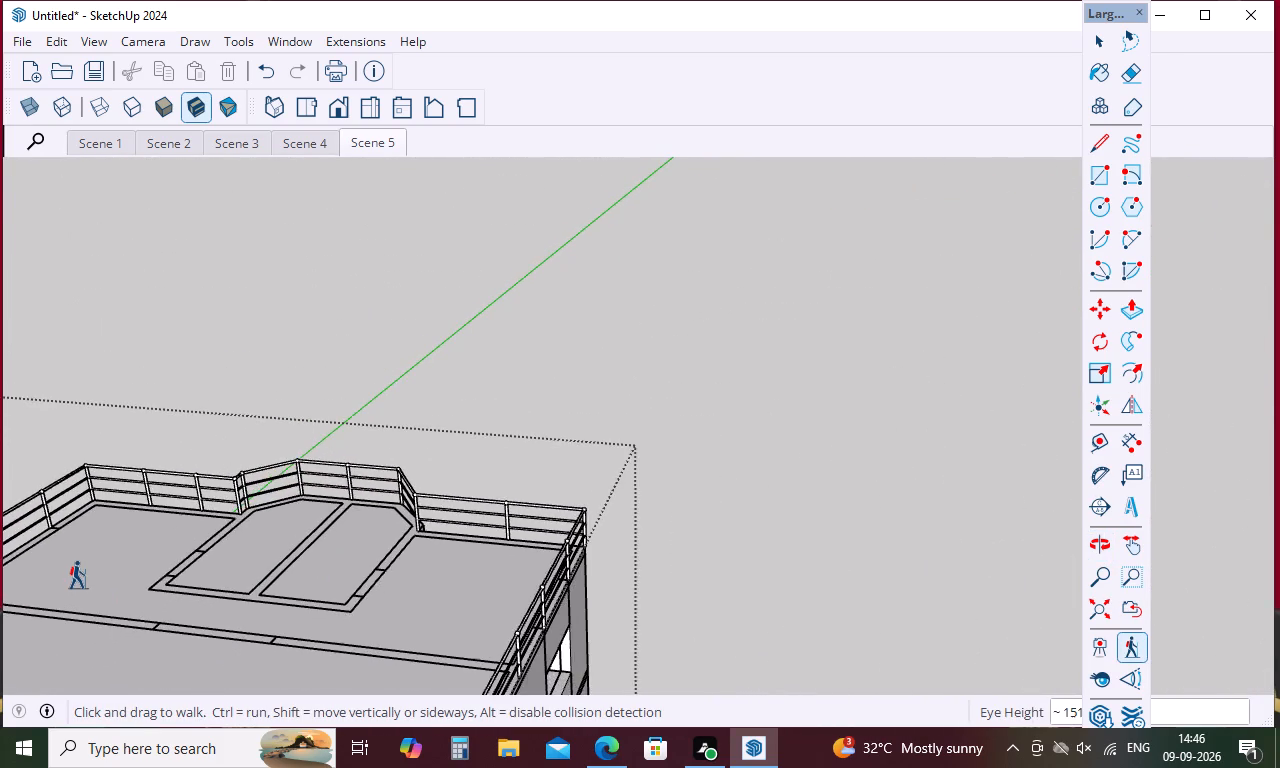
scroll(78, 575, "down", 1)
scroll(159, 553, "down", 16)
scroll(199, 524, "down", 10)
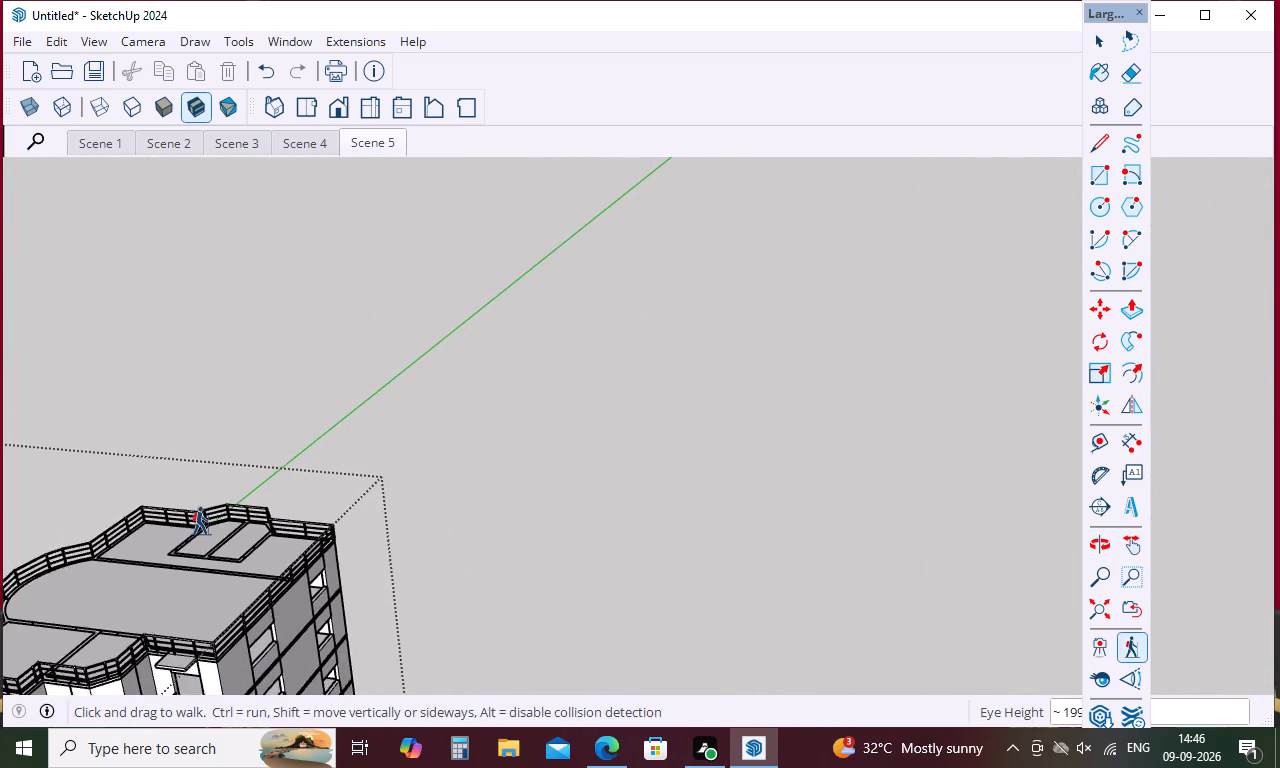
scroll(201, 521, "down", 11)
Approach the roof terrace from outside the tower and move over its railing to view the floor layout.
scroll(44, 585, "up", 10)
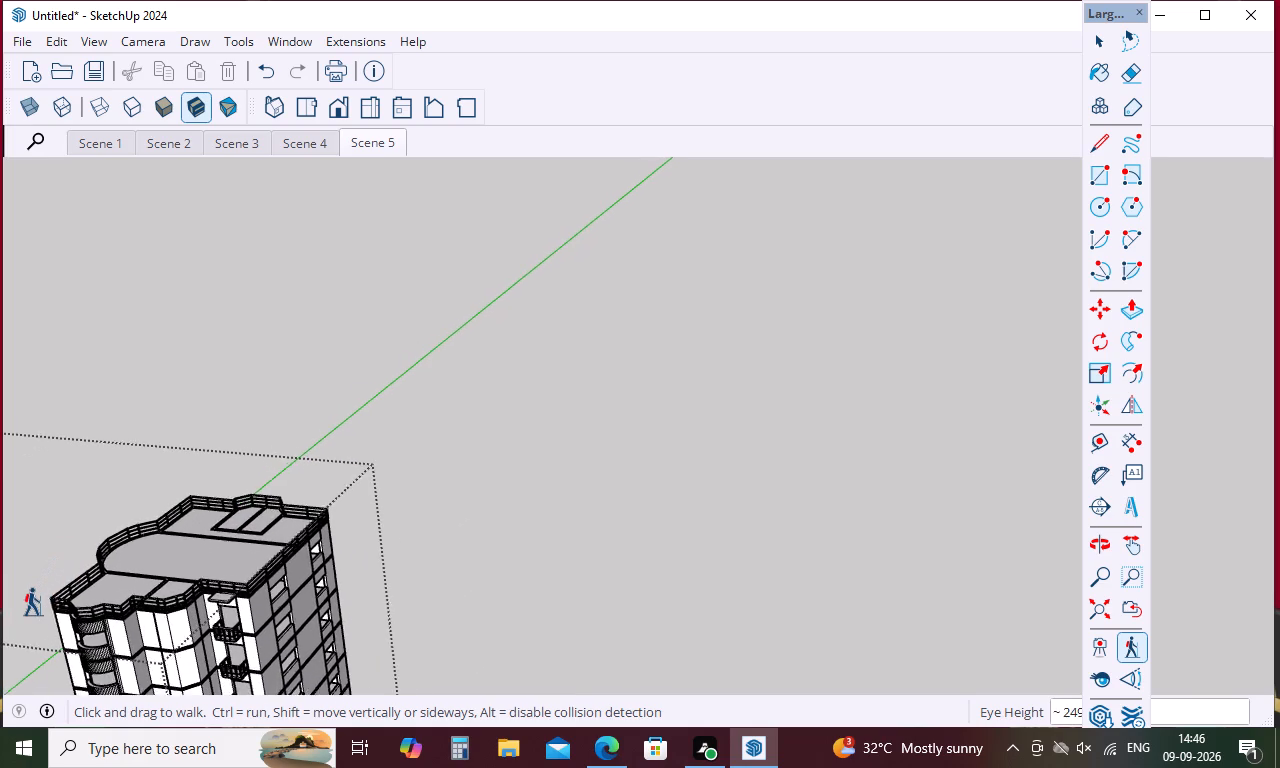
scroll(33, 602, "up", 12)
scroll(34, 599, "up", 17)
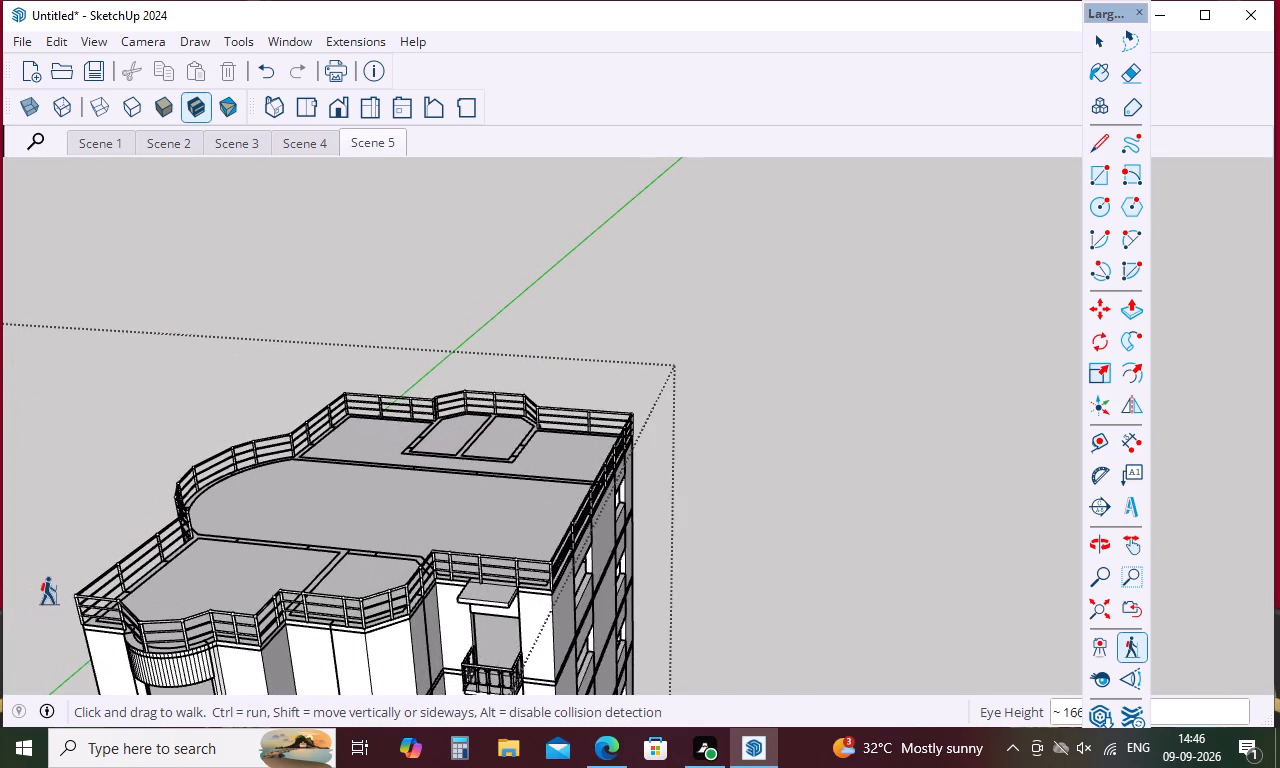
scroll(64, 590, "up", 11)
scroll(389, 521, "up", 5)
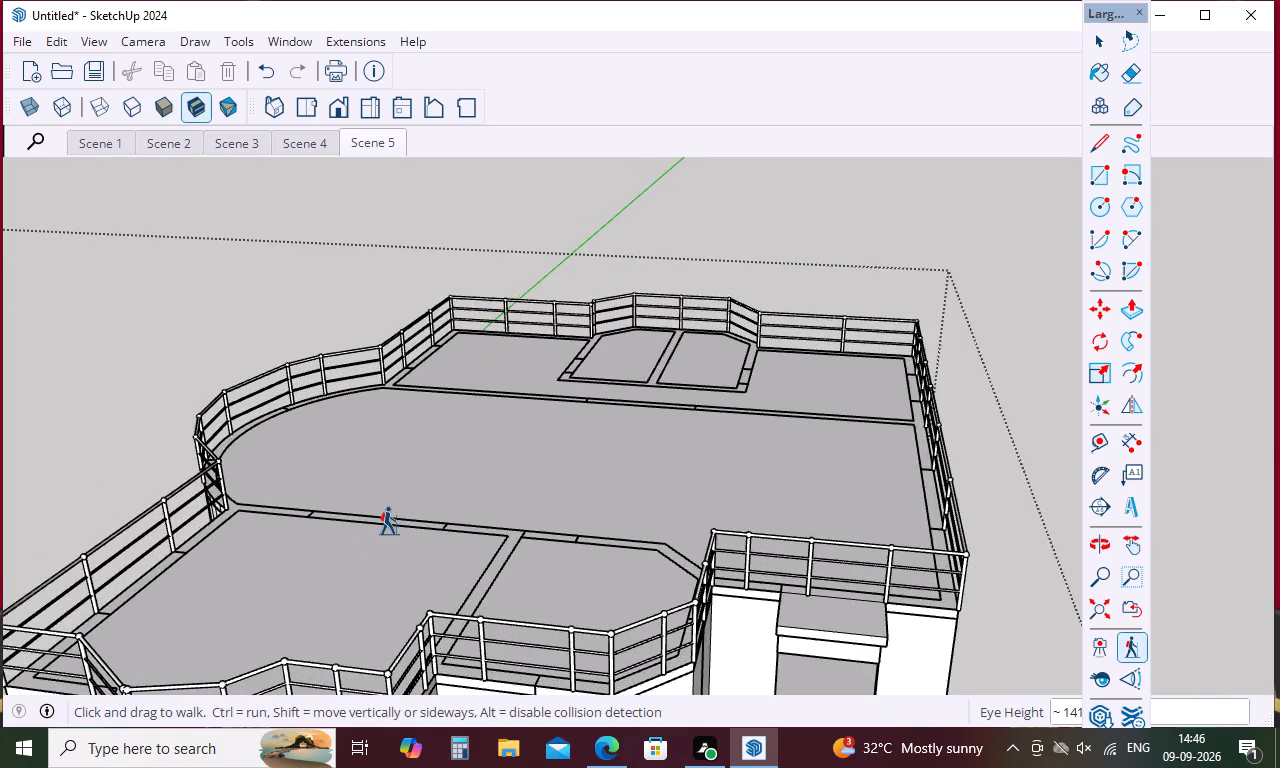
scroll(389, 521, "up", 16)
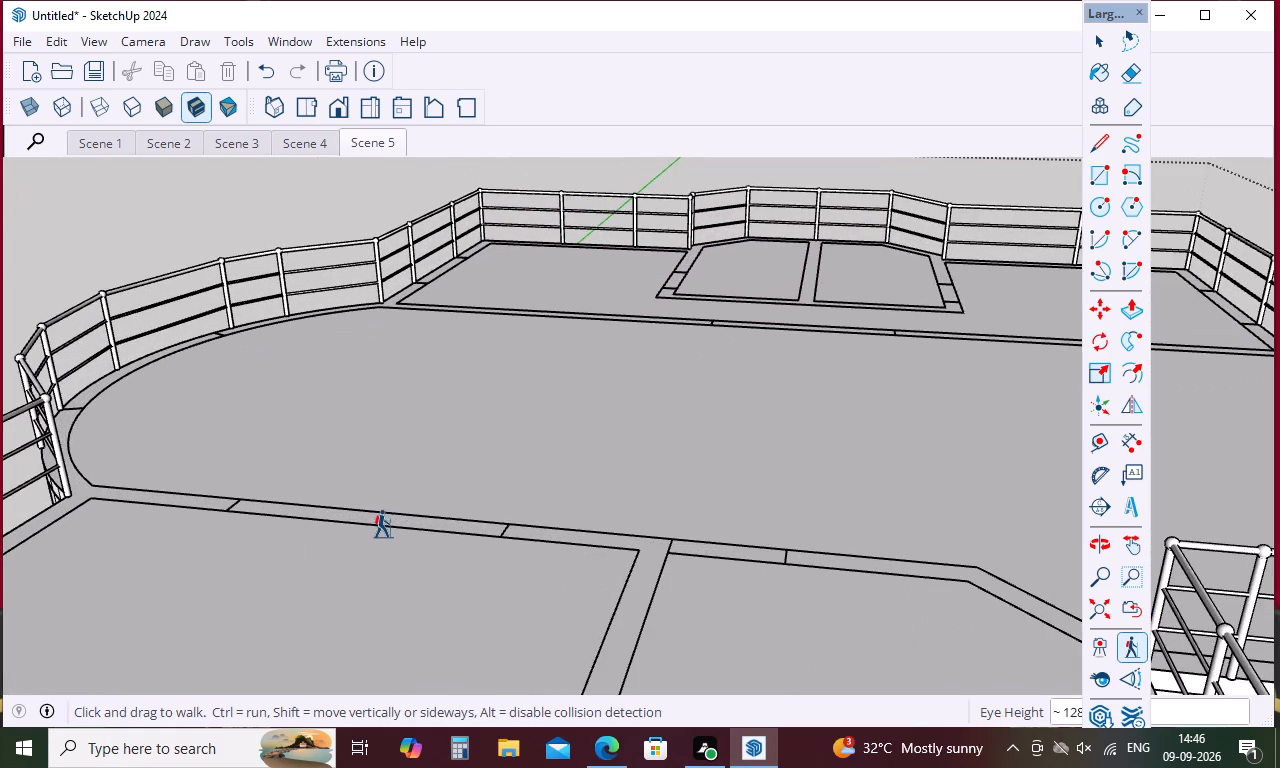
scroll(382, 522, "up", 5)
Examine the curved stretch of terrace railing and the floor beside it from low above the roof.
middle_click_drag(350, 478, 291, 411)
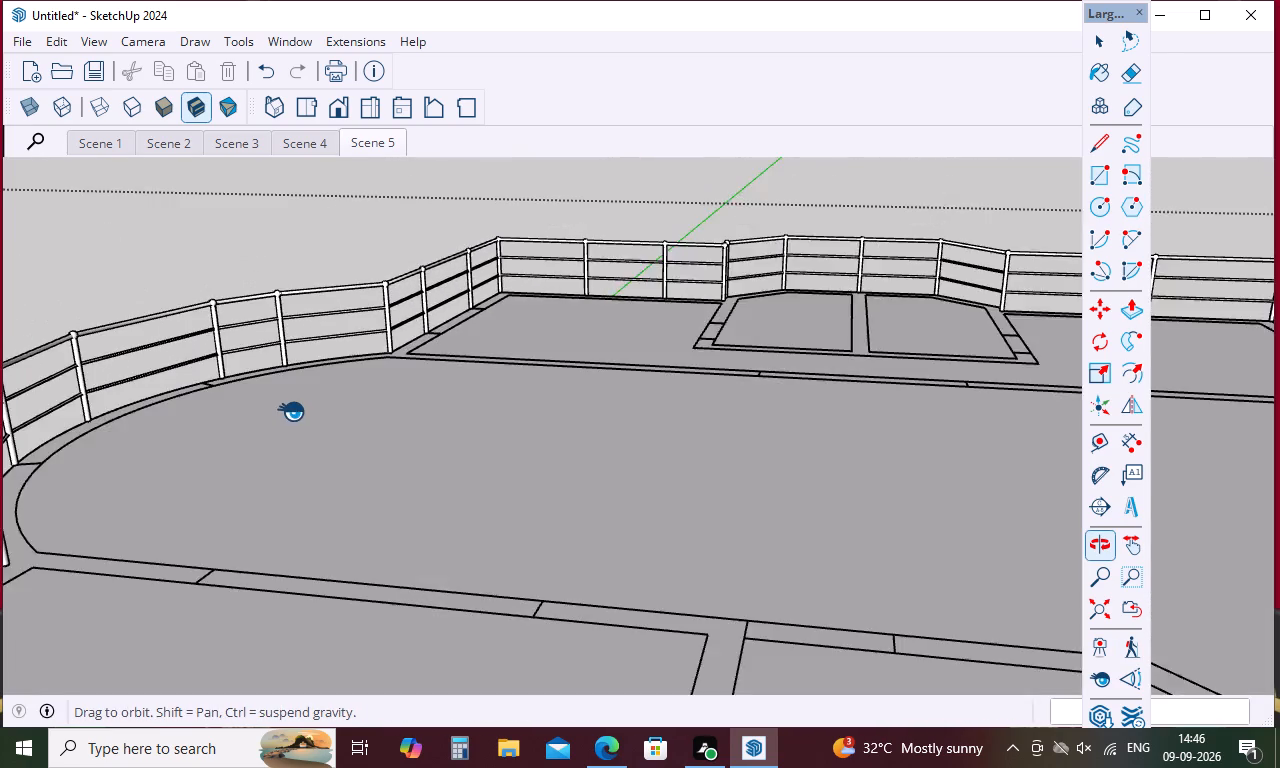
middle_click_drag(291, 411, 249, 446)
scroll(253, 436, "up", 5)
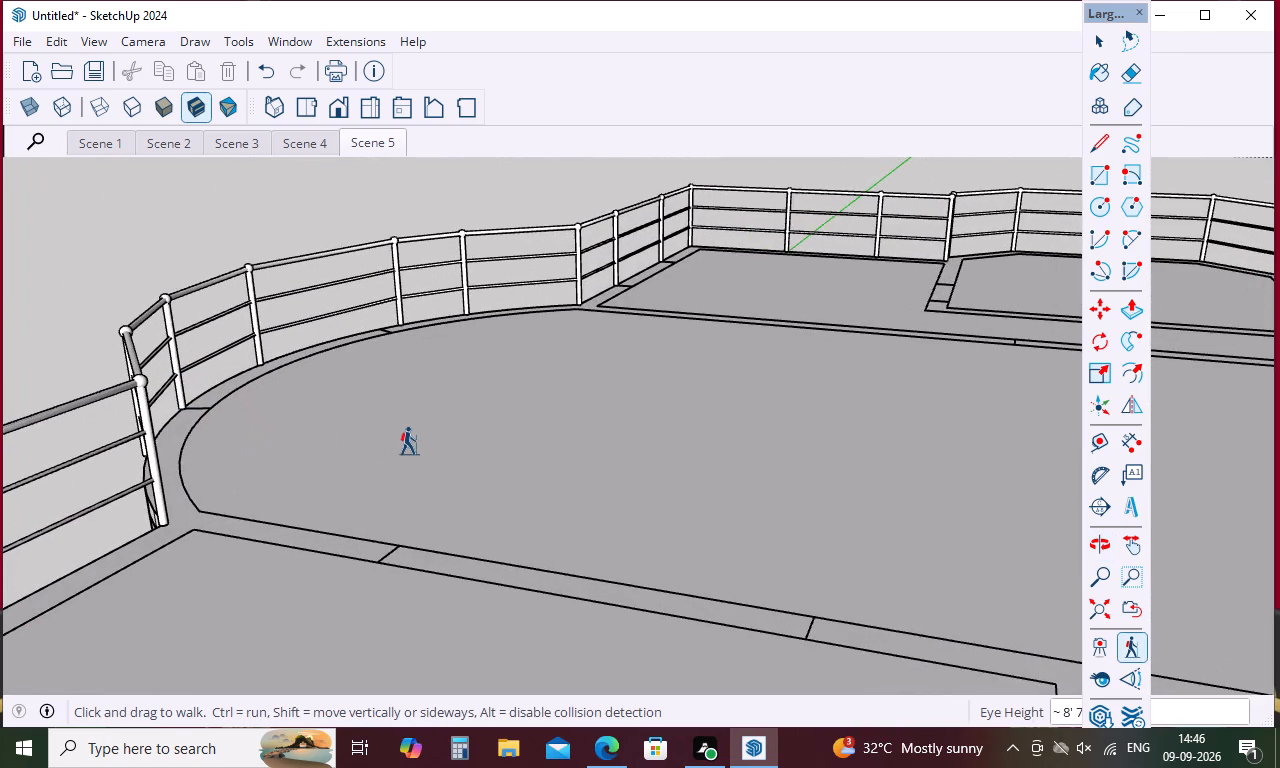
scroll(415, 440, "up", 19)
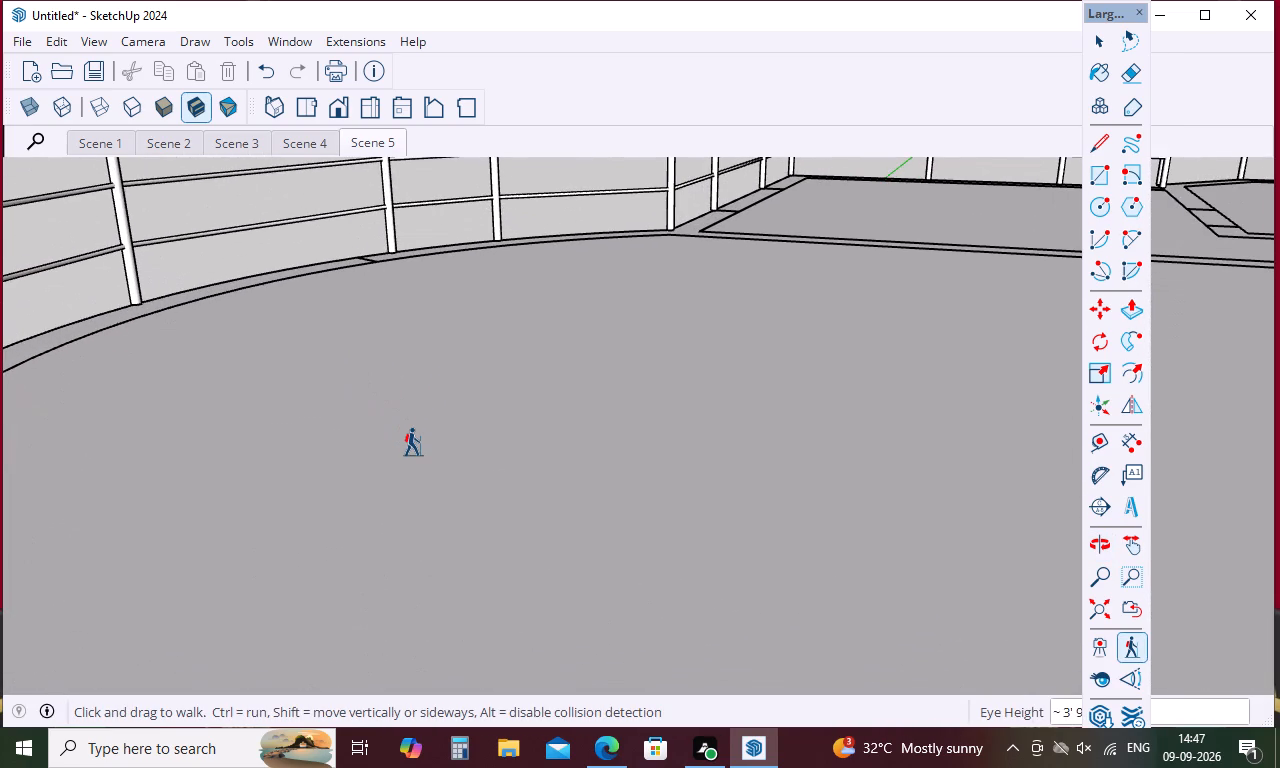
scroll(413, 442, "down", 15)
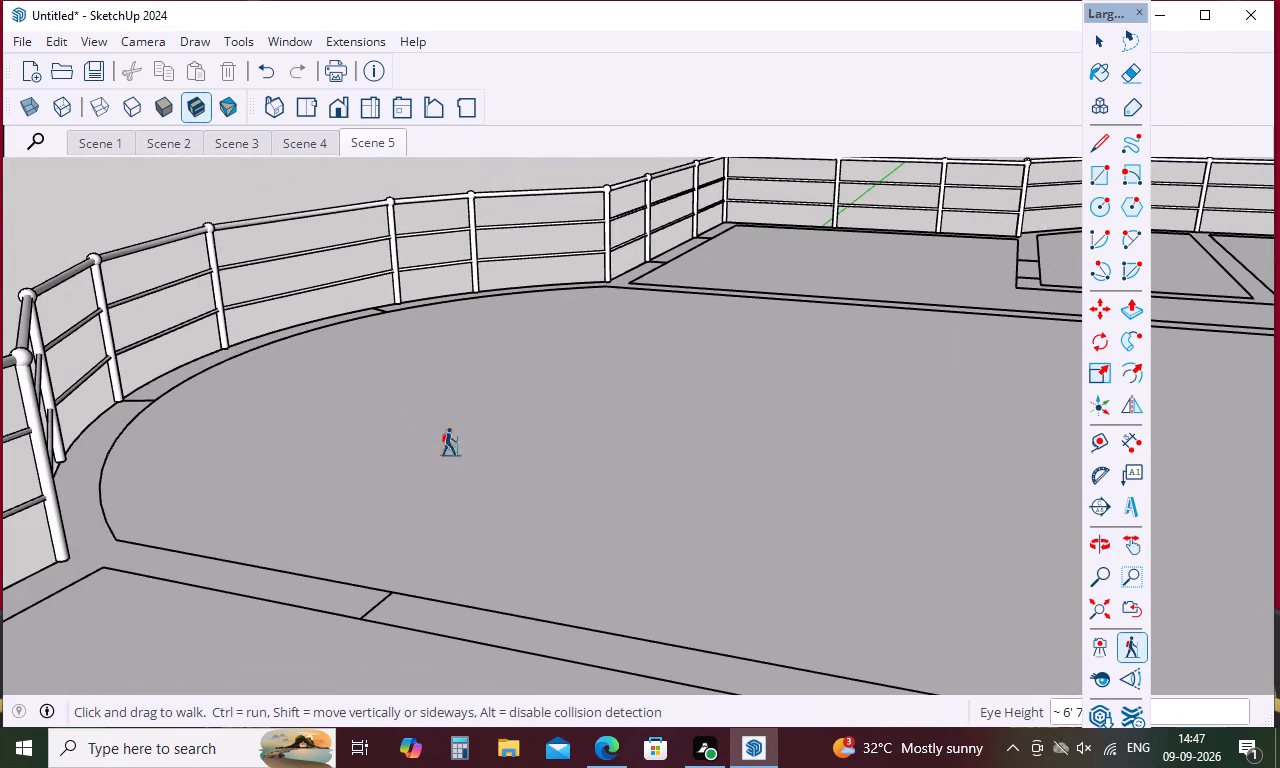
Turn across the terrace and move up to the railing beside the two adjoining floor panels.
middle_click_drag(475, 438, 736, 373)
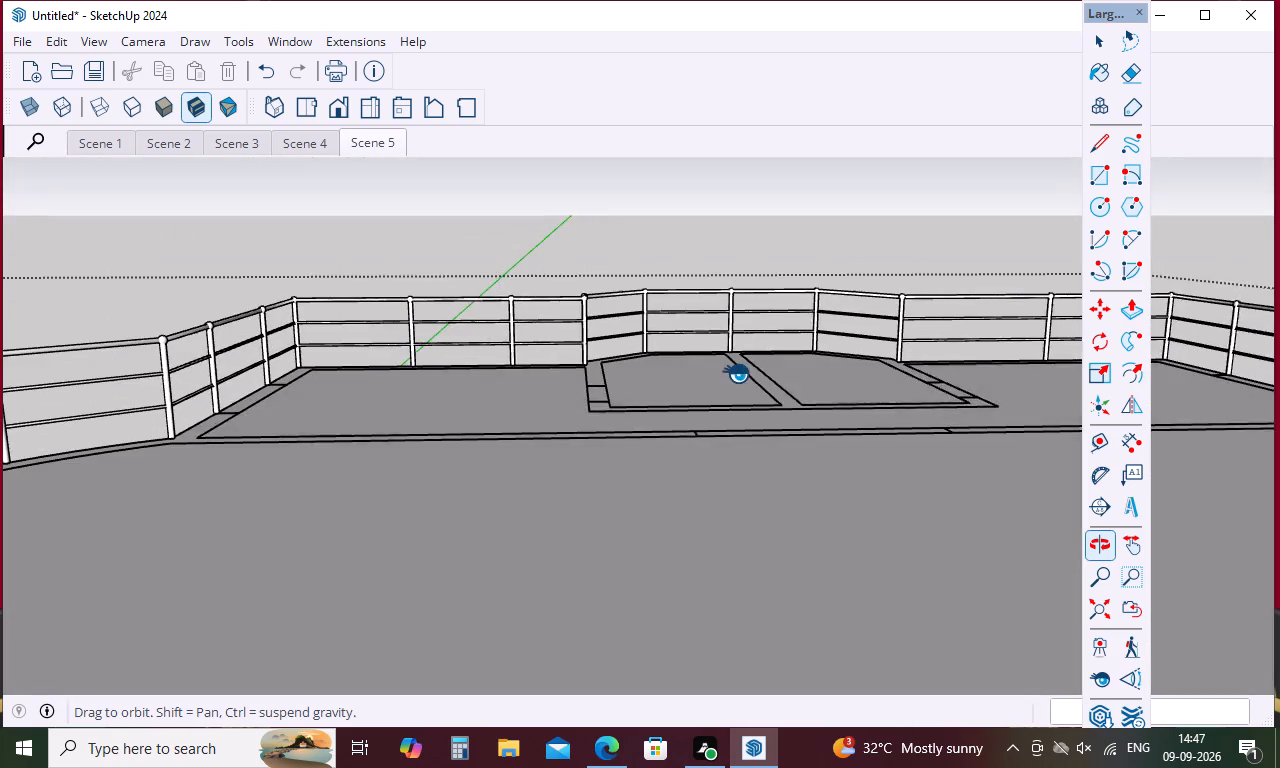
middle_click_drag(736, 373, 735, 374)
scroll(711, 390, "up", 8)
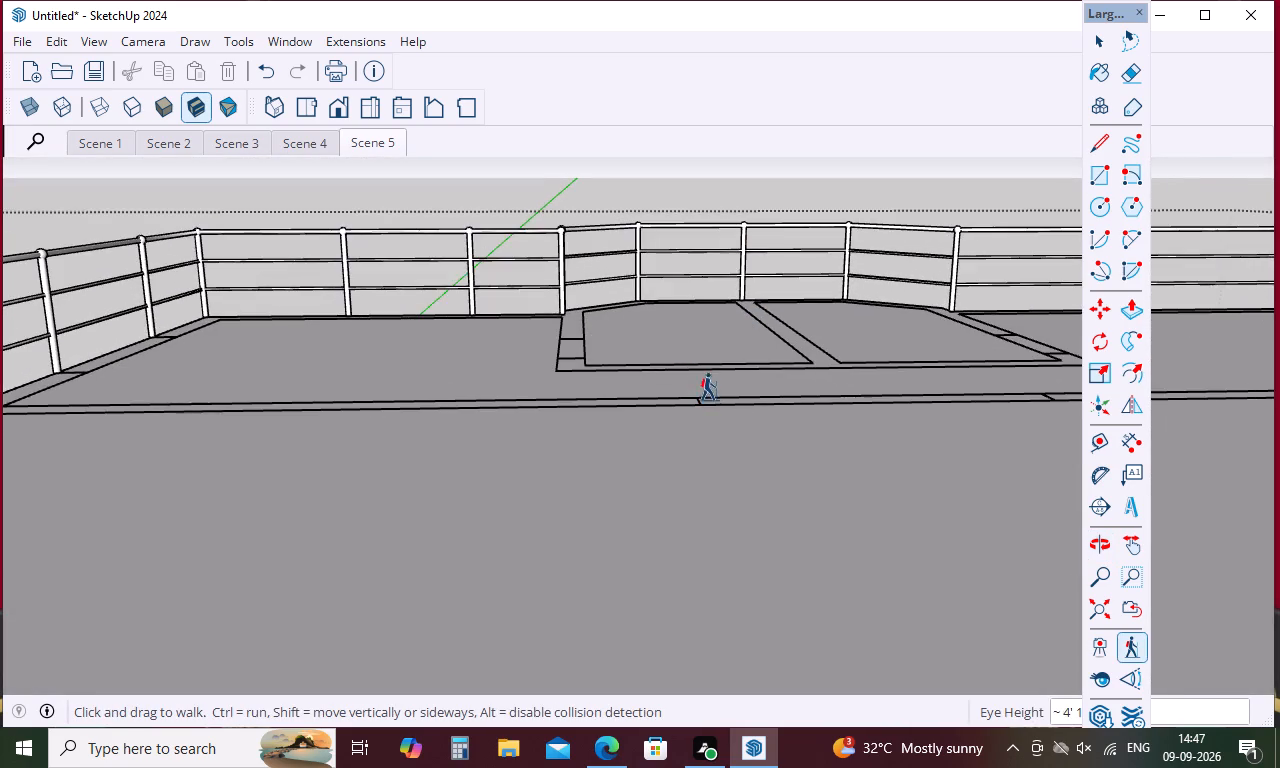
scroll(709, 387, "up", 17)
scroll(697, 360, "up", 6)
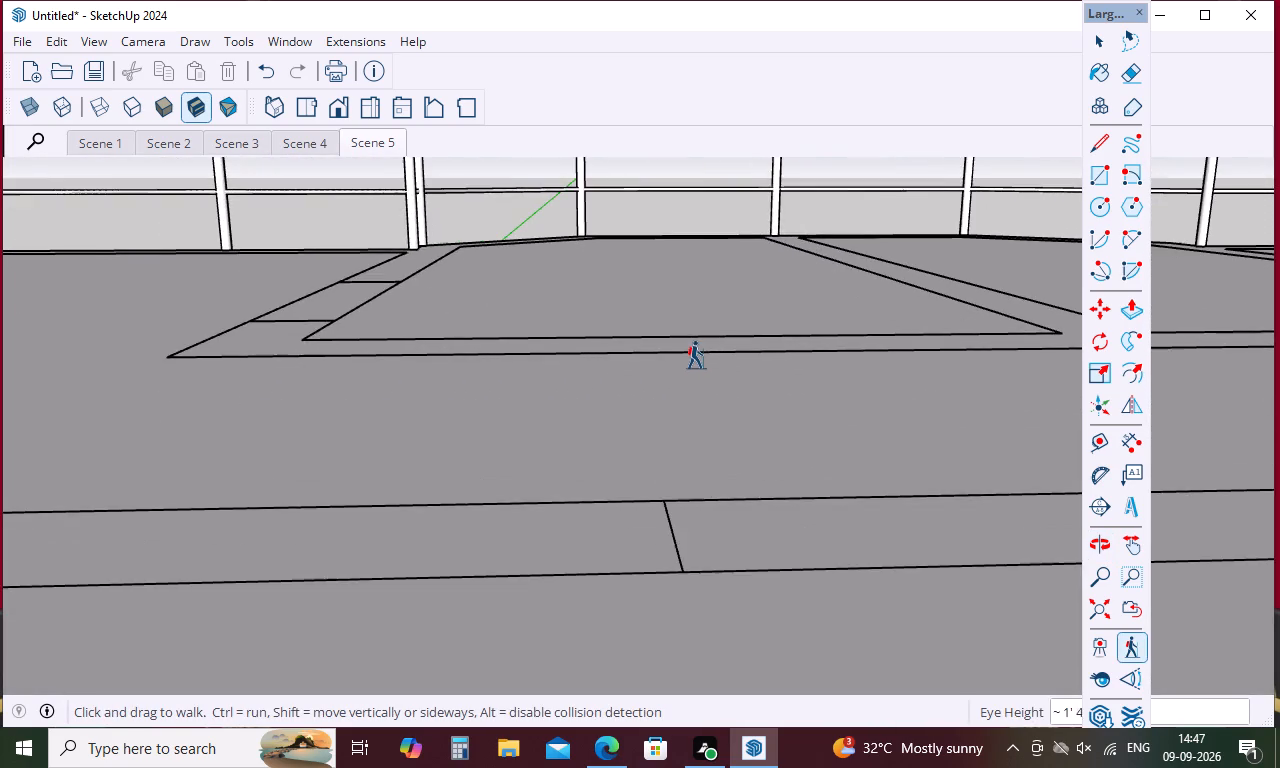
scroll(696, 355, "down", 5)
middle_click_drag(696, 355, 675, 244)
scroll(675, 244, "up", 15)
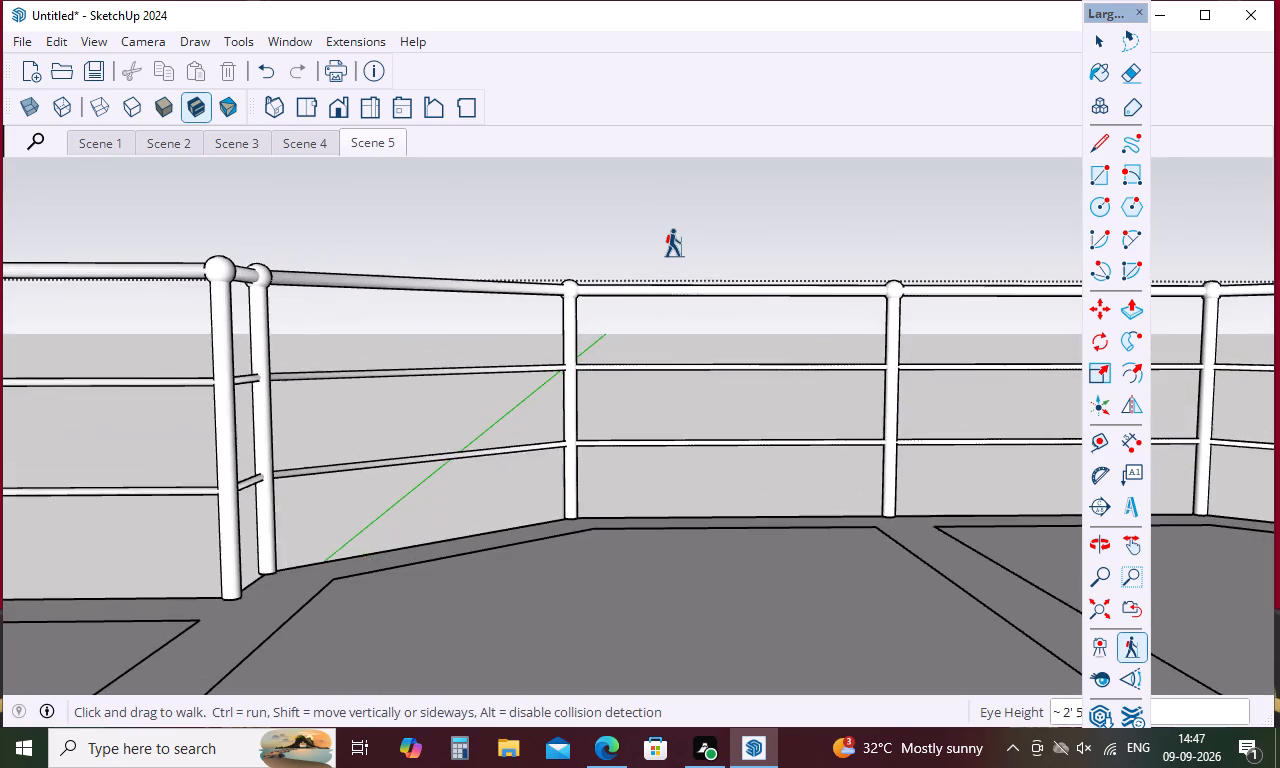
Tilt the view up and down at the terrace railing to examine its posts and horizontal rails against the horizon.
scroll(674, 243, "up", 5)
middle_click_drag(674, 243, 674, 315)
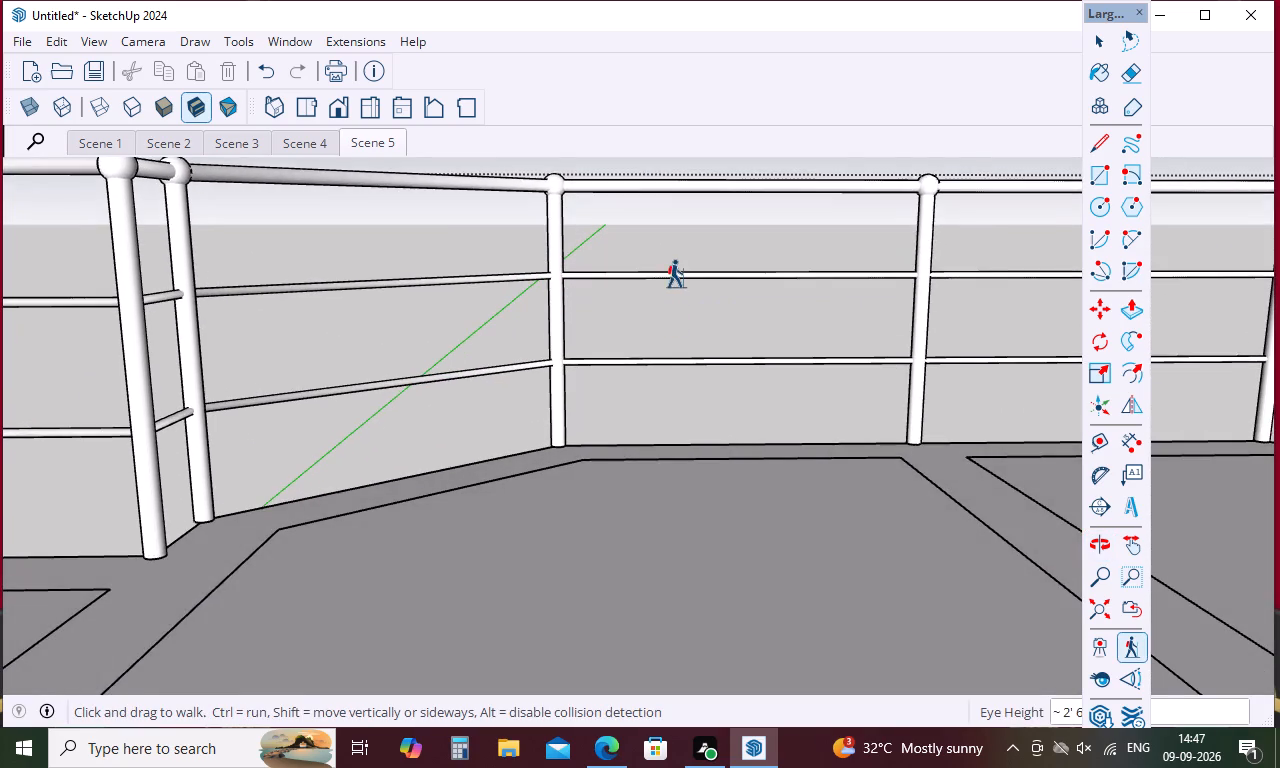
scroll(676, 274, "up", 11)
scroll(677, 284, "down", 17)
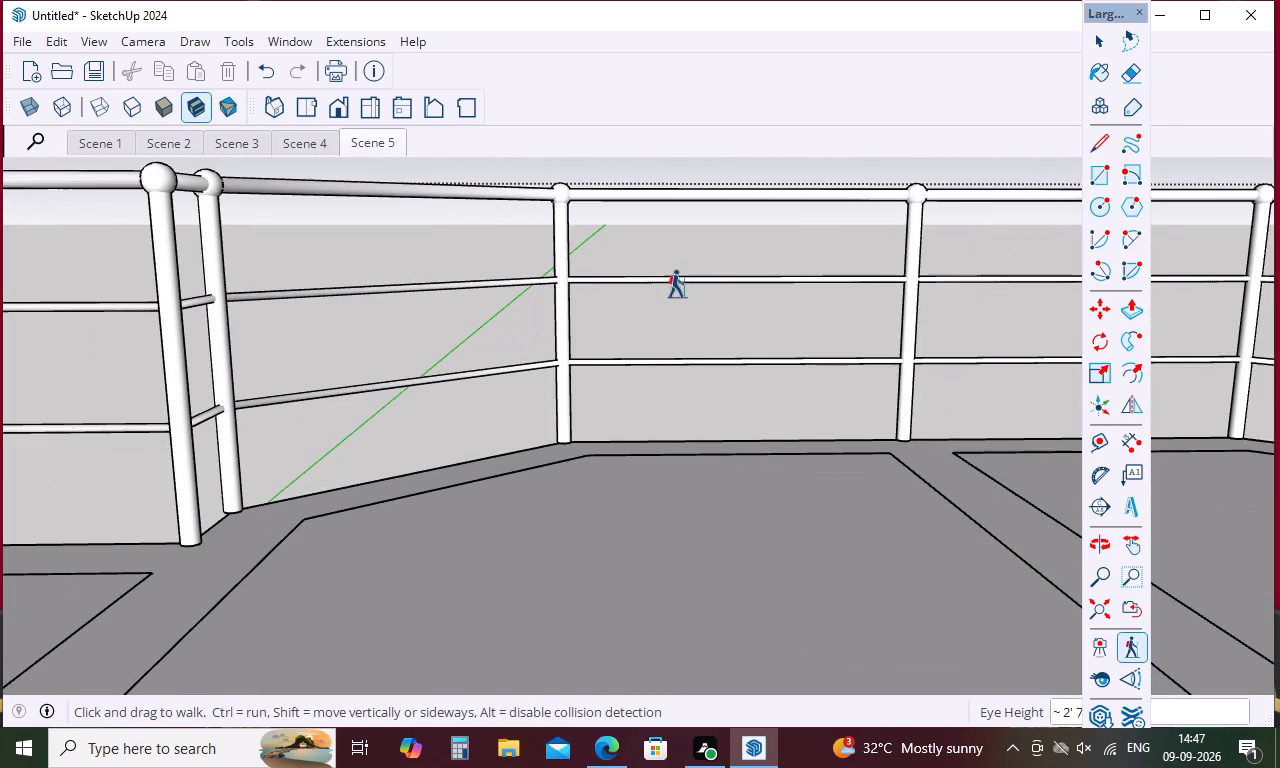
middle_click_drag(677, 284, 668, 230)
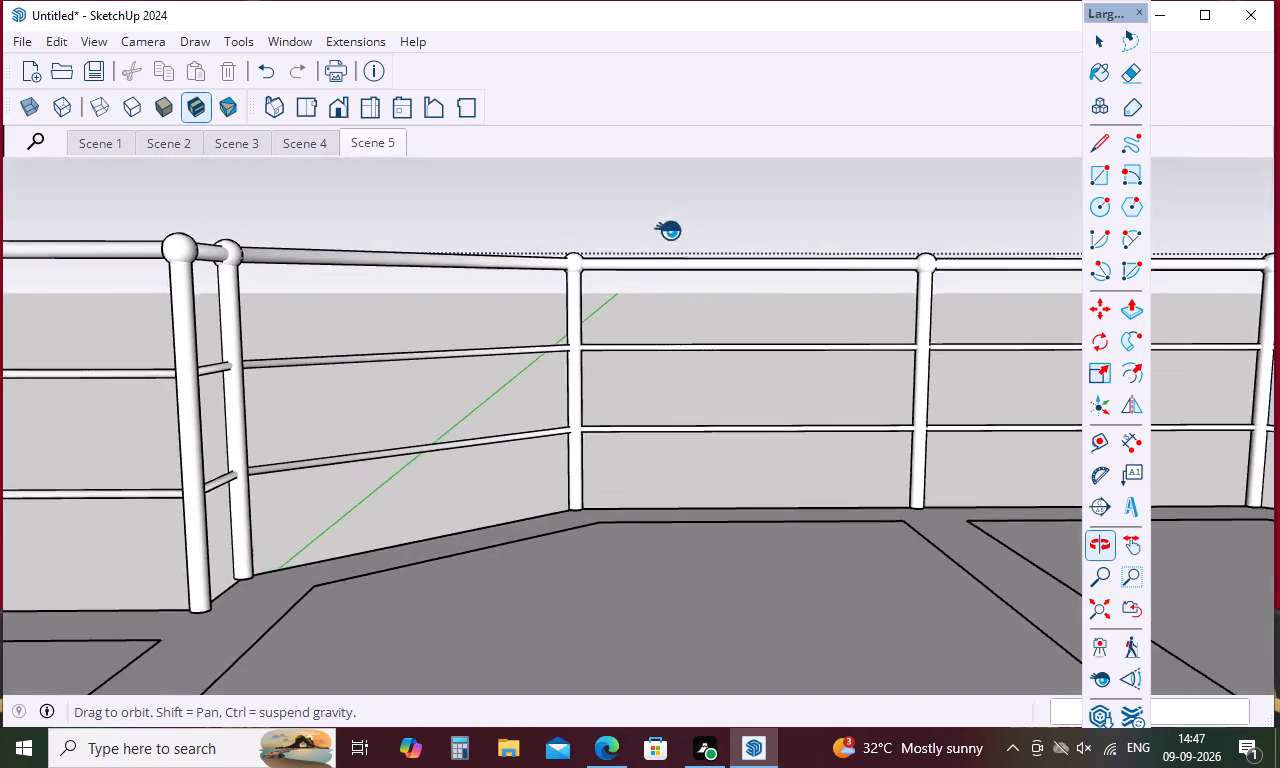
middle_click_drag(668, 230, 665, 223)
scroll(665, 213, "up", 19)
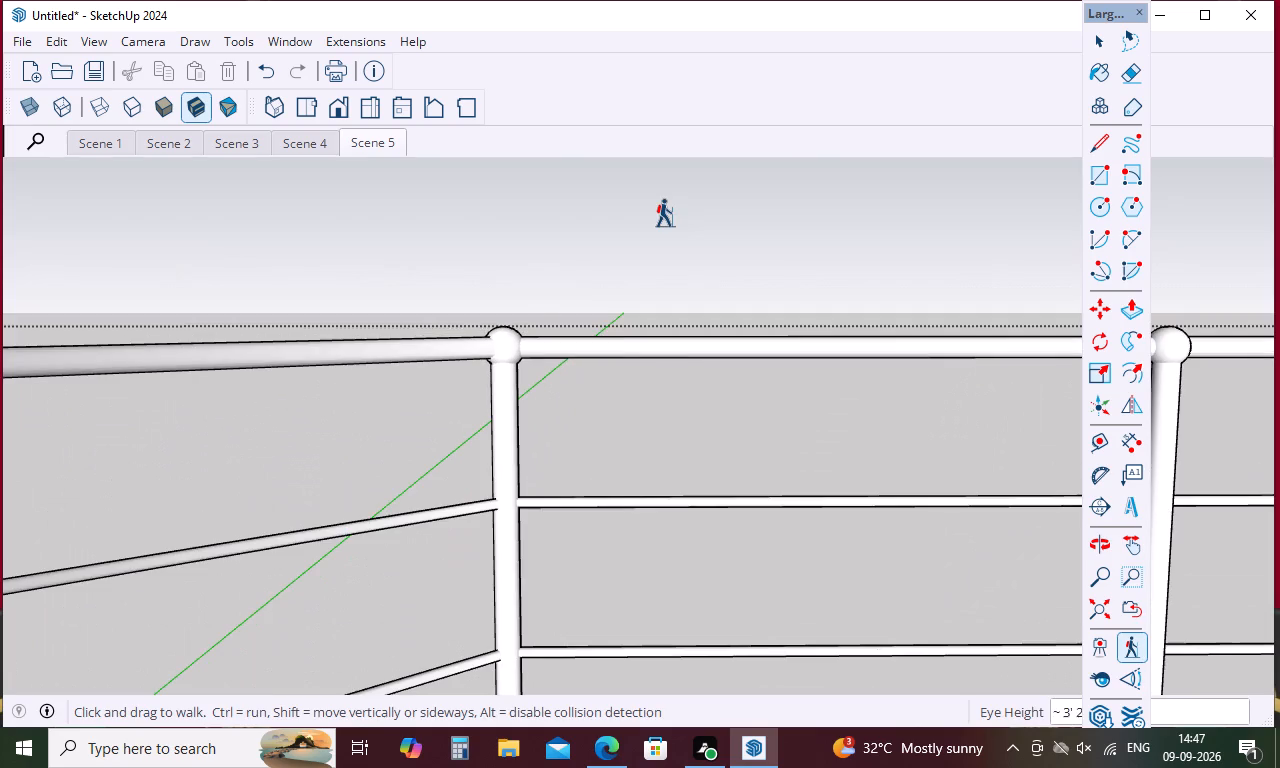
Inspect the railing's ball-topped post and top rail close up, and pass over it beyond the terrace edge.
middle_click_drag(665, 213, 638, 219)
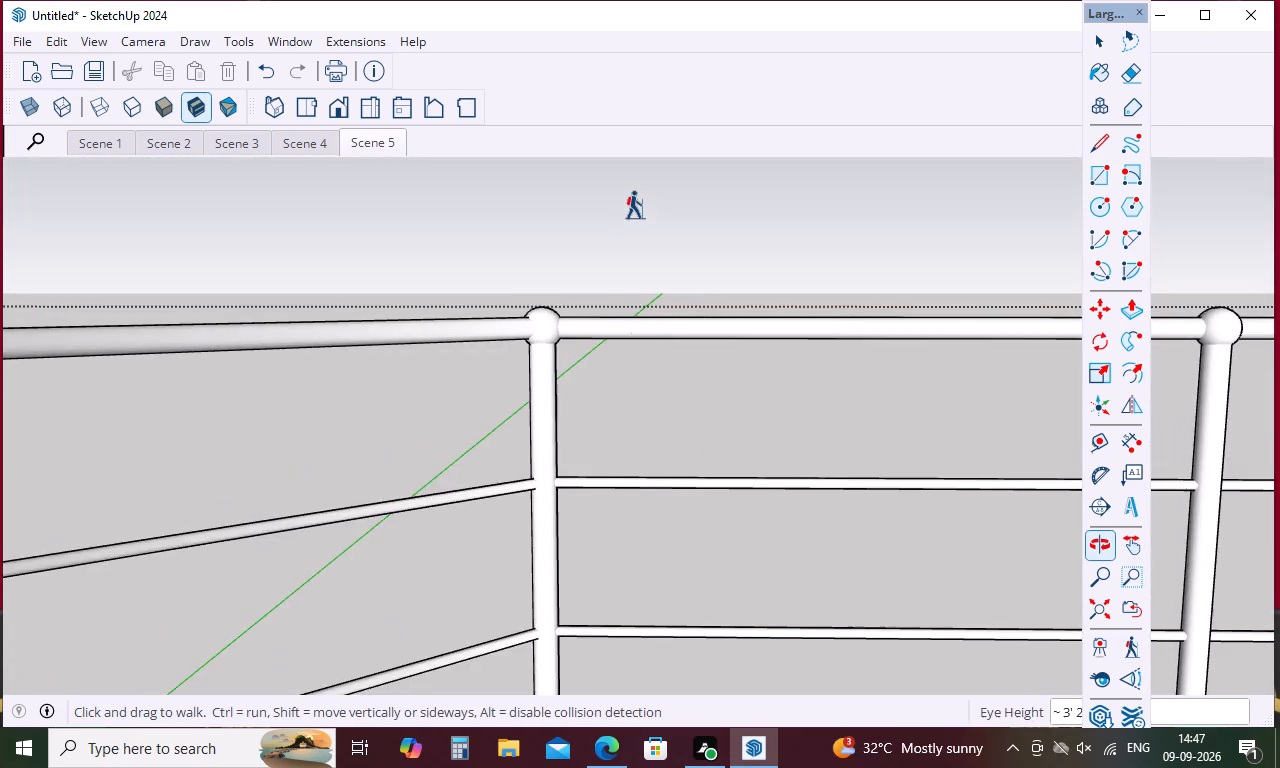
scroll(635, 205, "up", 8)
middle_click_drag(635, 205, 649, 279)
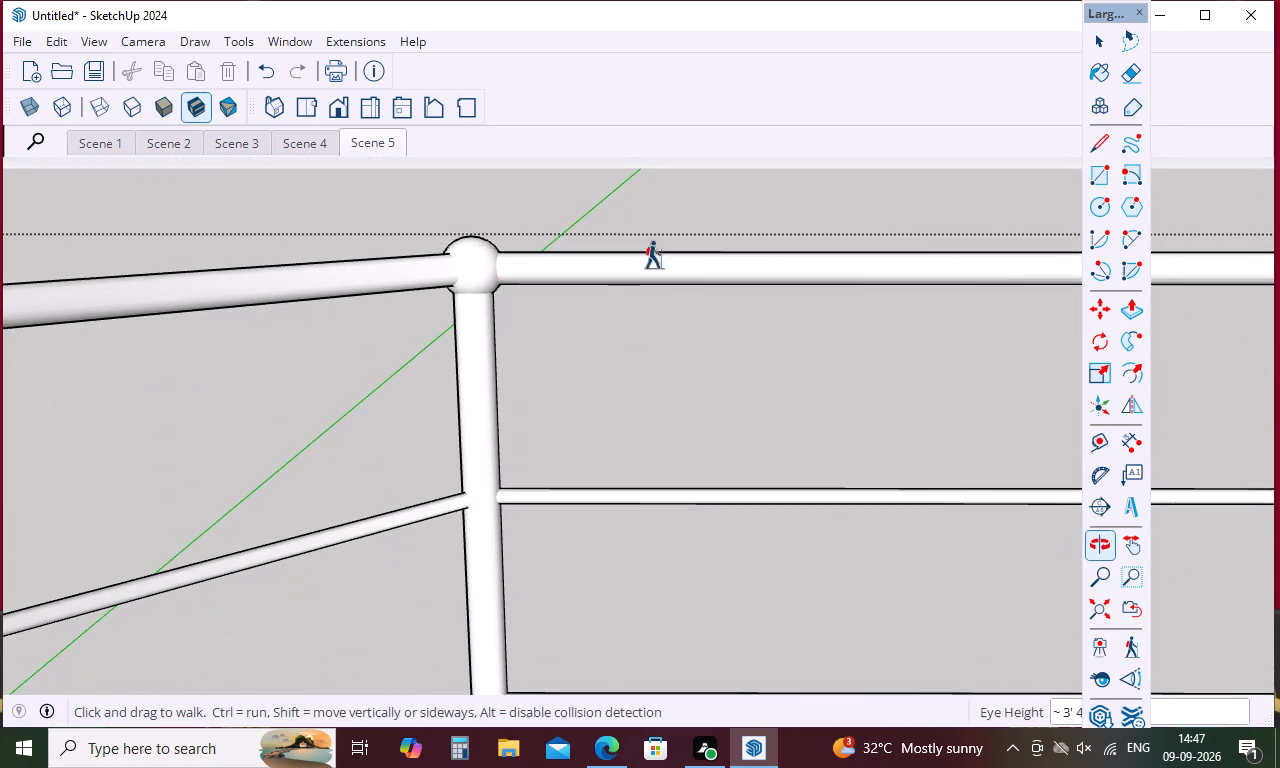
scroll(667, 229, "up", 11)
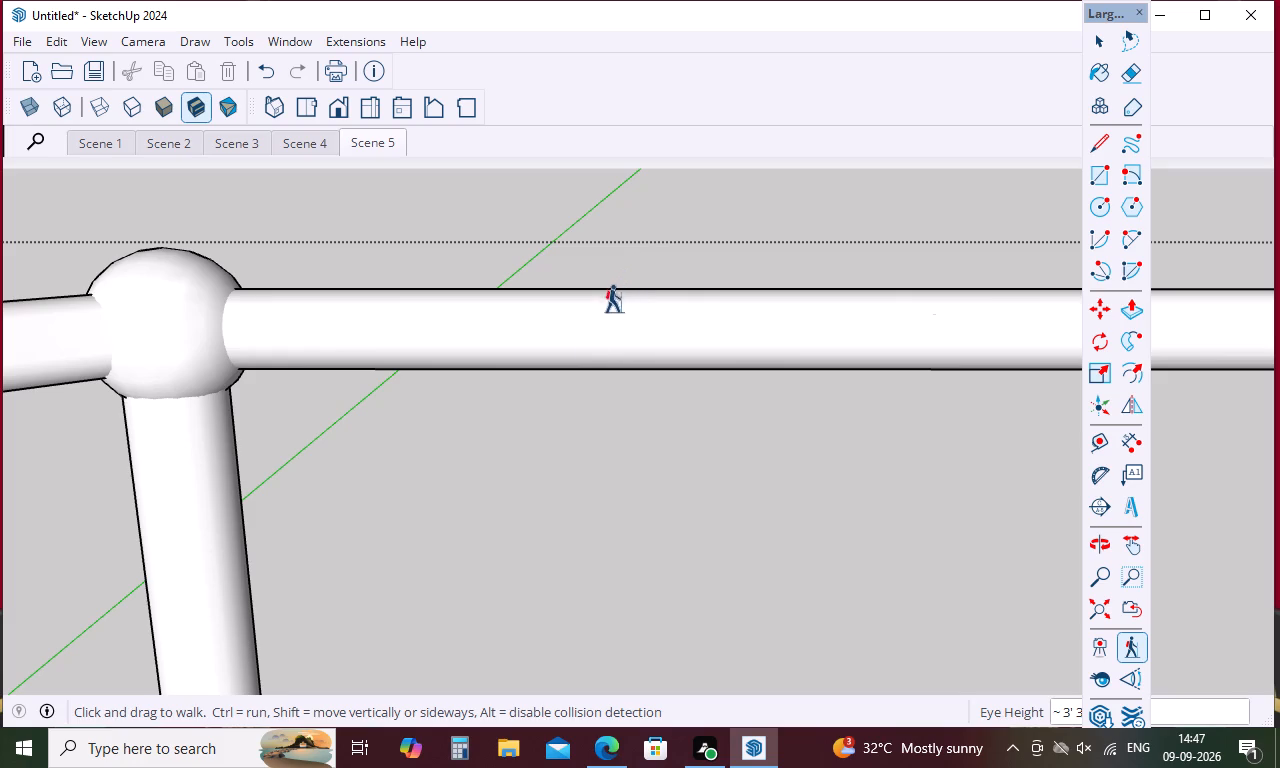
middle_click_drag(564, 251, 566, 271)
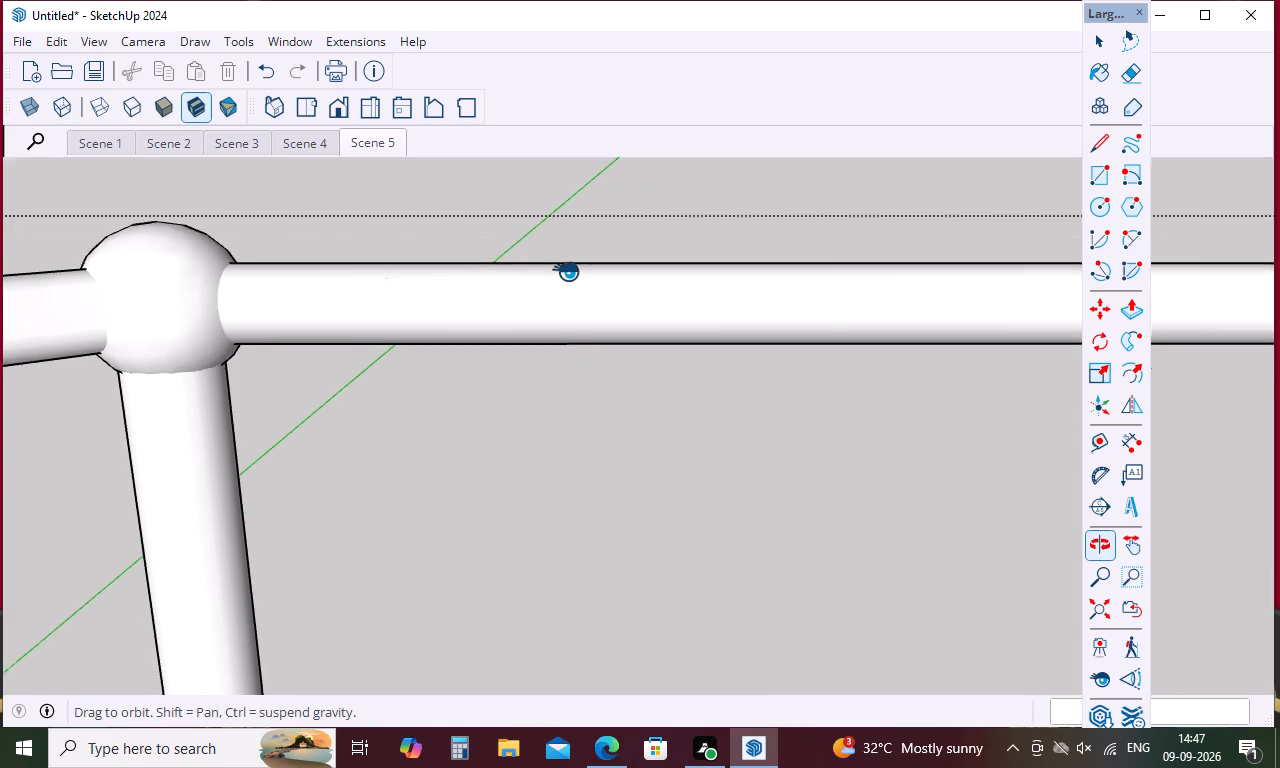
middle_click_drag(566, 271, 603, 169)
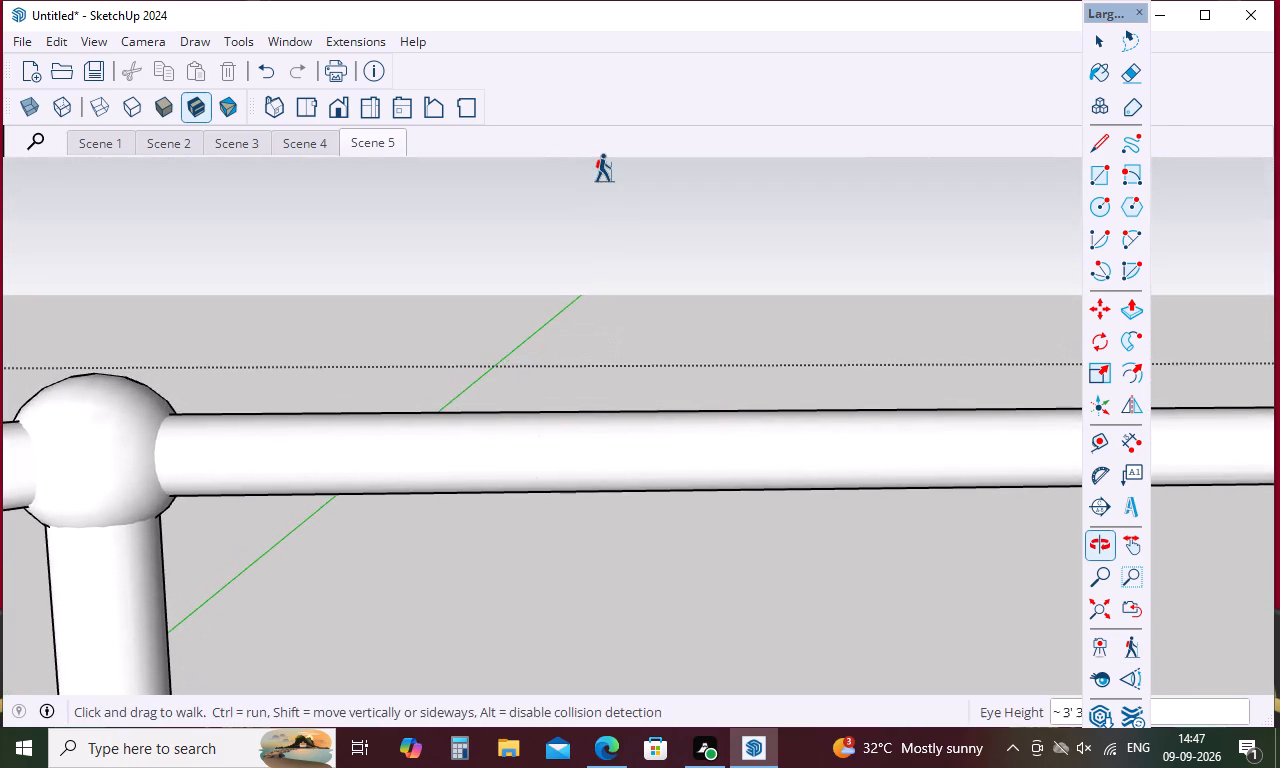
scroll(605, 168, "up", 10)
middle_click_drag(605, 168, 607, 178)
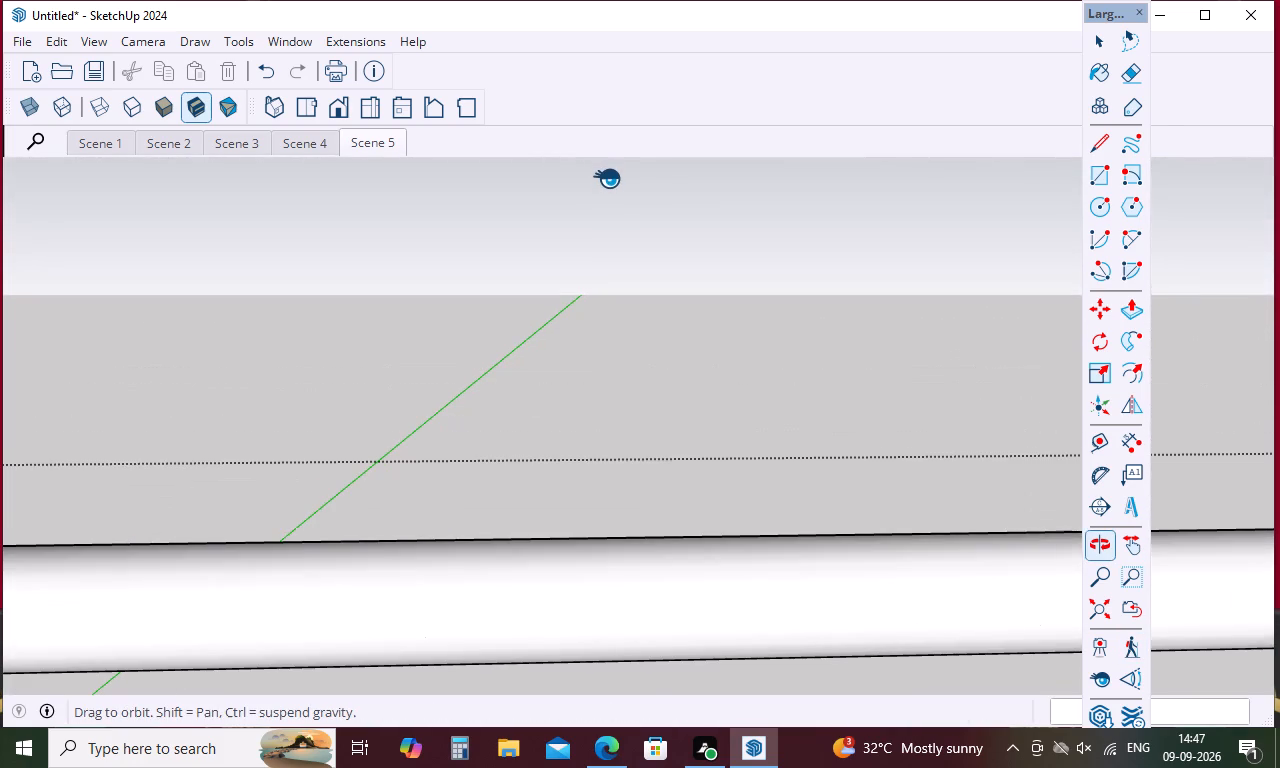
middle_click_drag(607, 178, 615, 294)
scroll(606, 255, "up", 6)
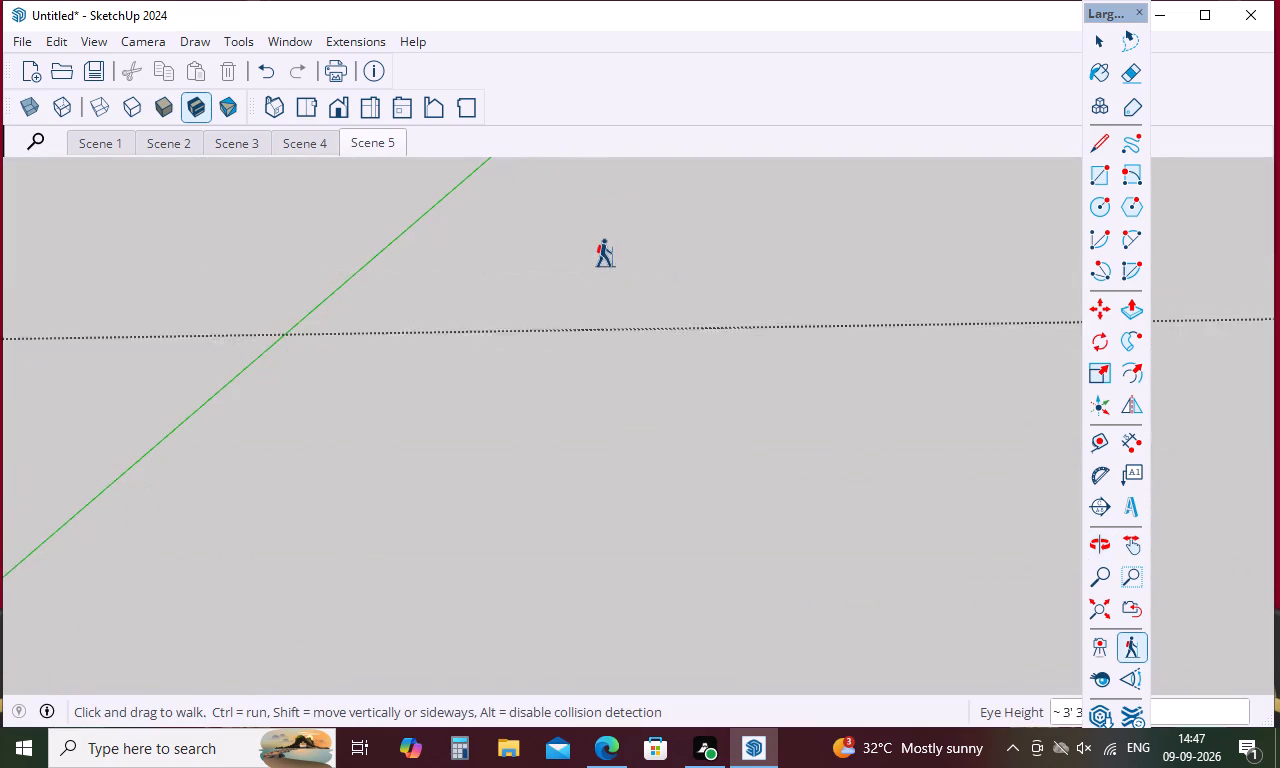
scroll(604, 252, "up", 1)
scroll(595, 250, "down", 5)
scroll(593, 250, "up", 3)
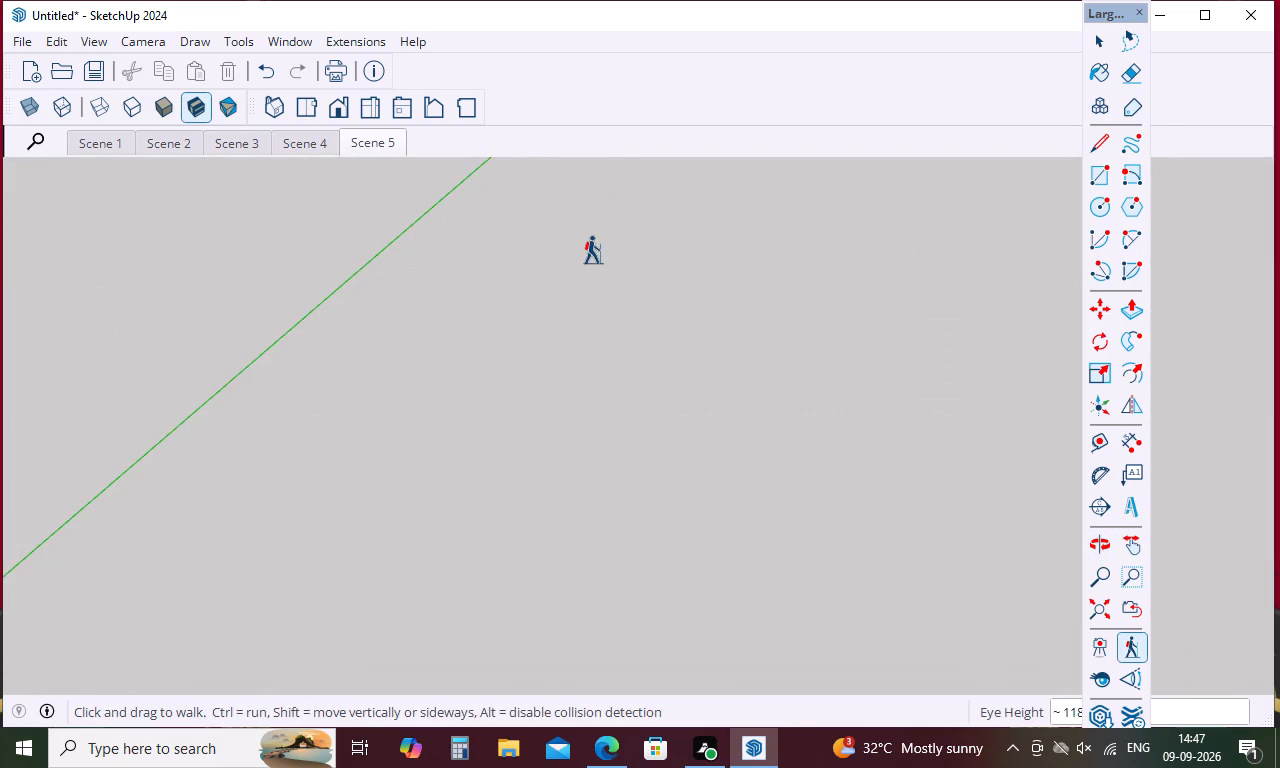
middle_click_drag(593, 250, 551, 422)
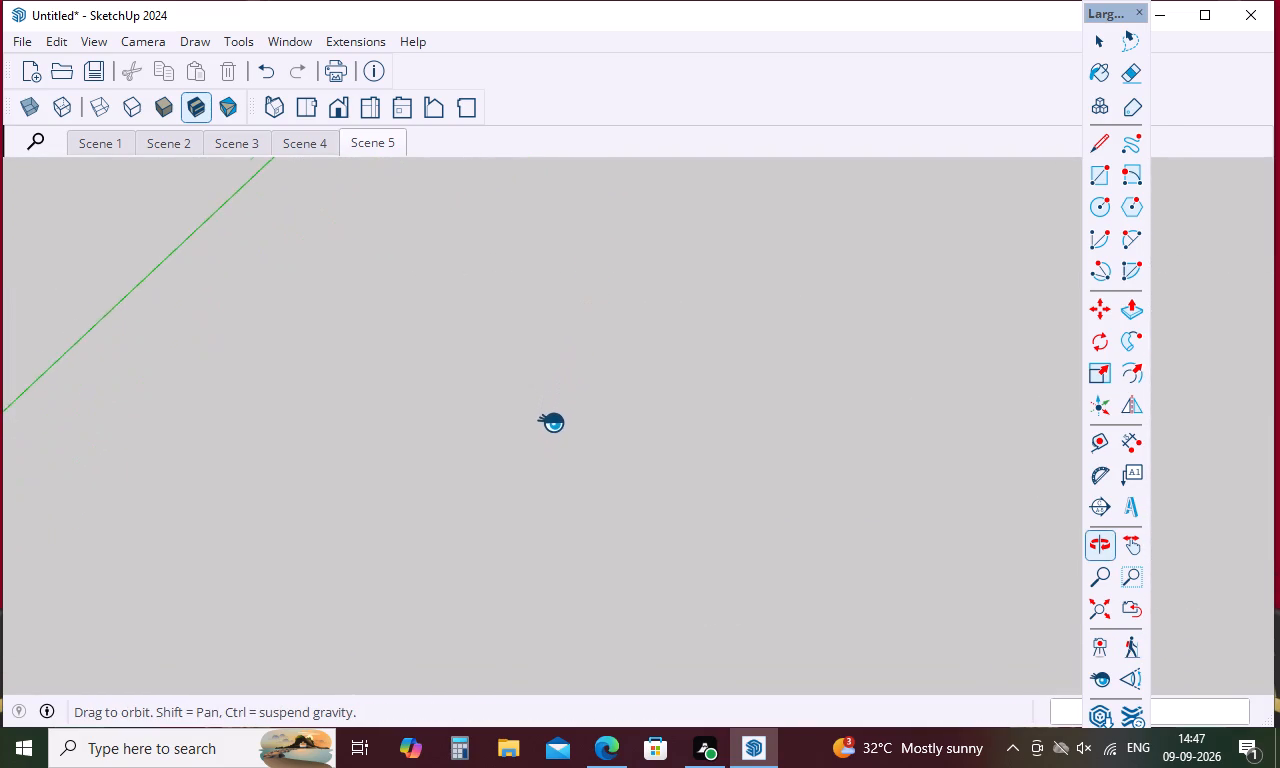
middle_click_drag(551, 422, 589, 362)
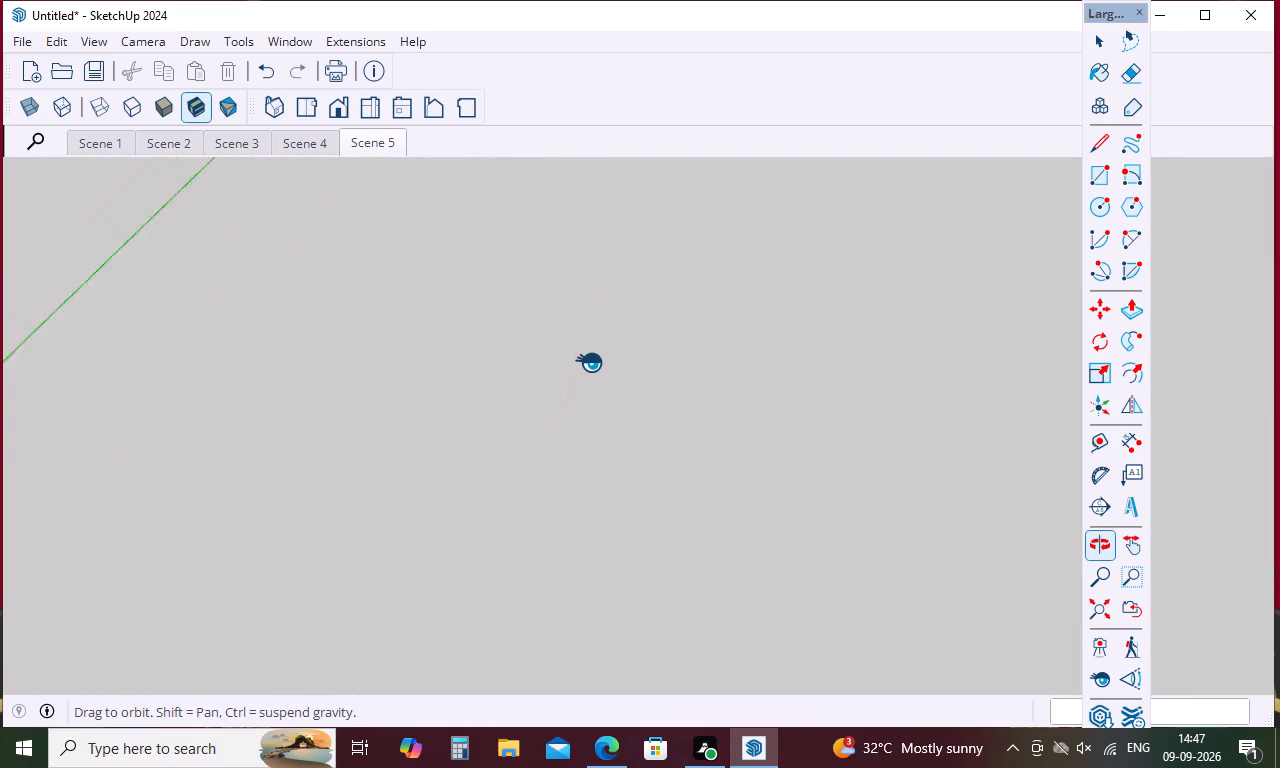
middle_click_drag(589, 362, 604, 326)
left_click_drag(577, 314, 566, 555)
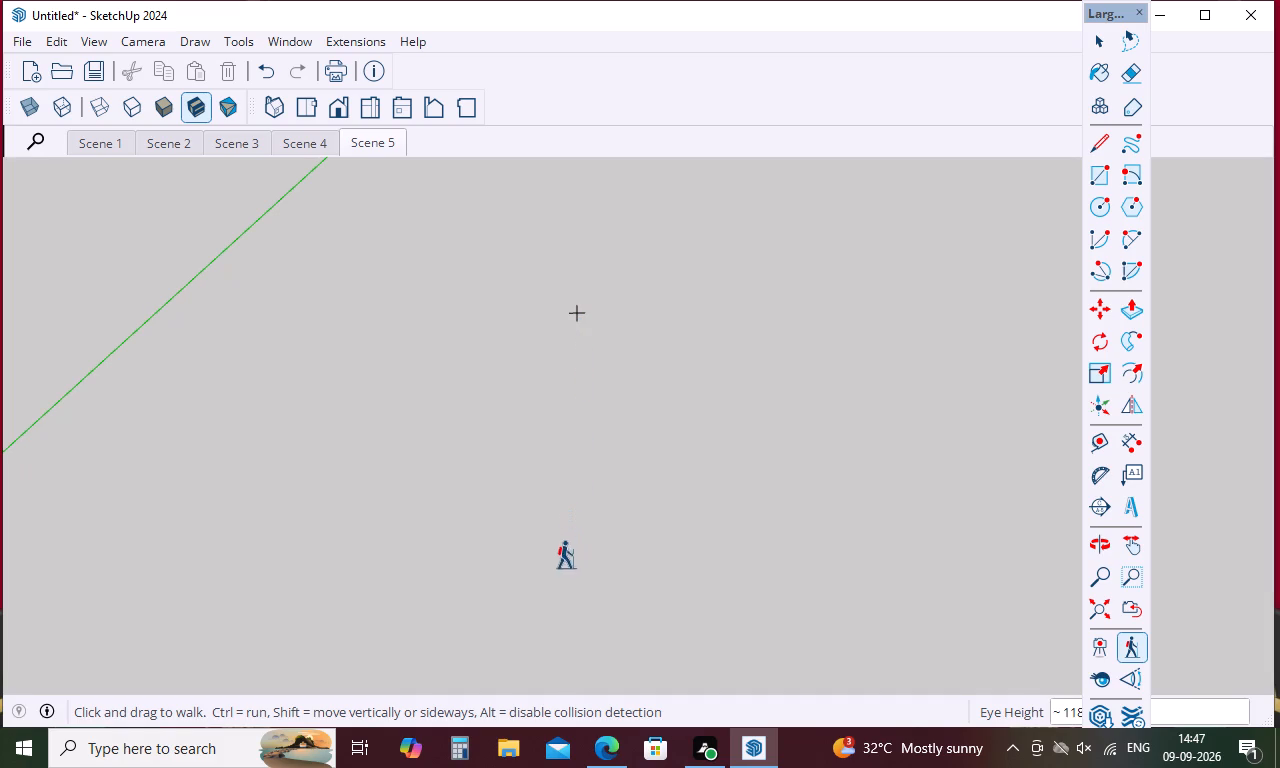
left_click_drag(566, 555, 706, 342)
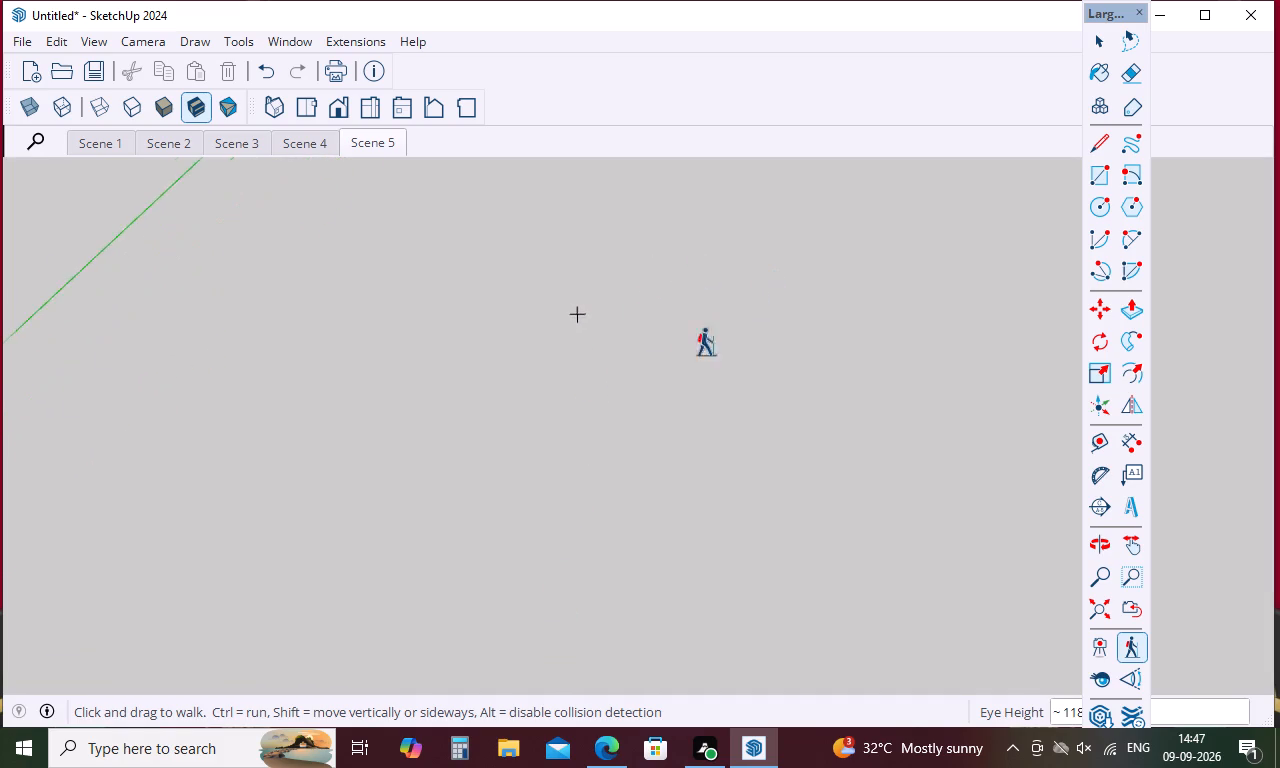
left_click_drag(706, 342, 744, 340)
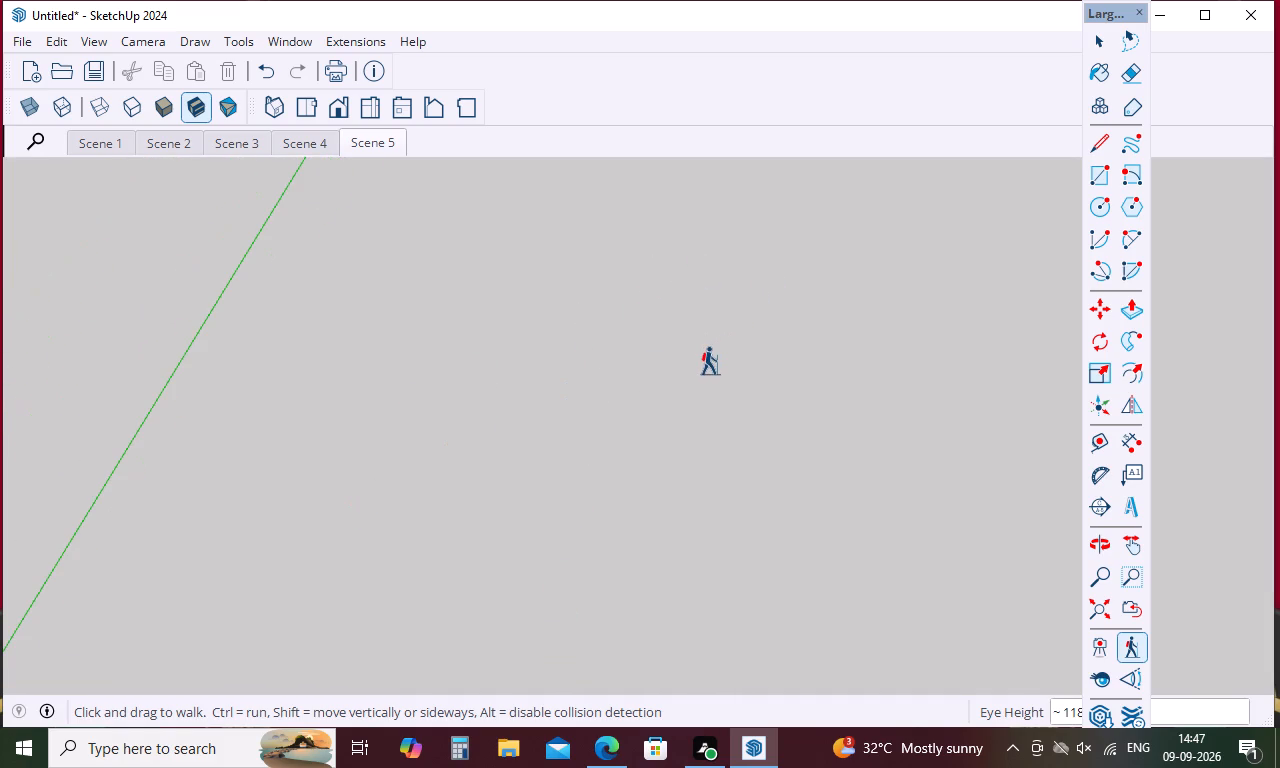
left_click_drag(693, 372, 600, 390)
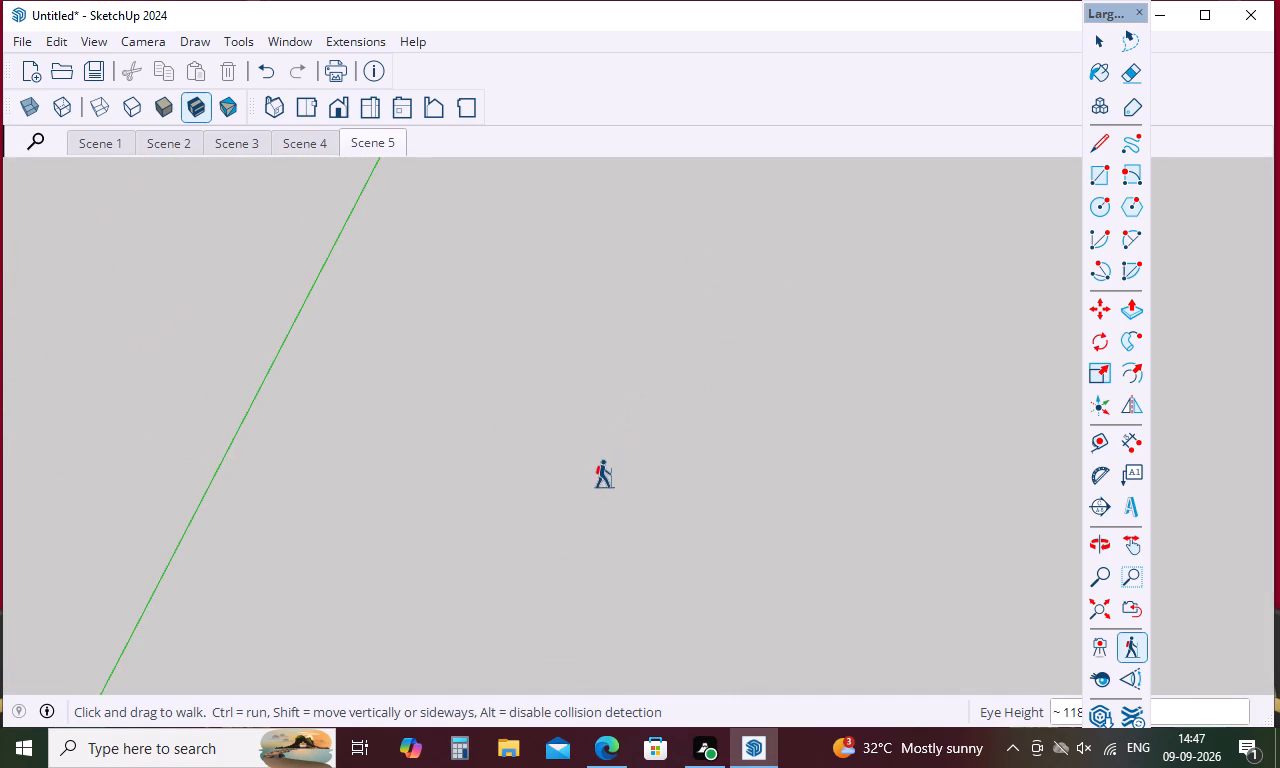
Back far away from the empty area beyond the terrace to bring the tower into view again.
scroll(599, 468, "down", 17)
scroll(592, 448, "down", 12)
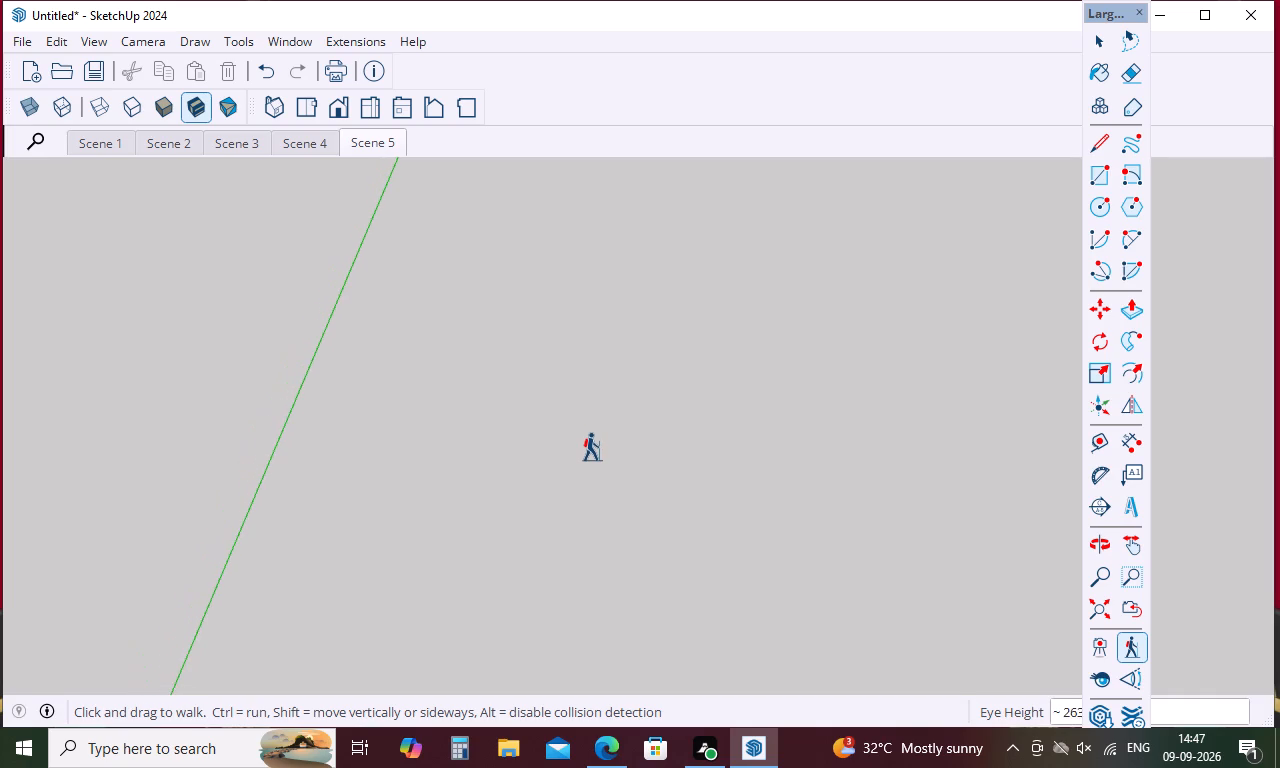
scroll(592, 447, "down", 18)
scroll(584, 441, "down", 13)
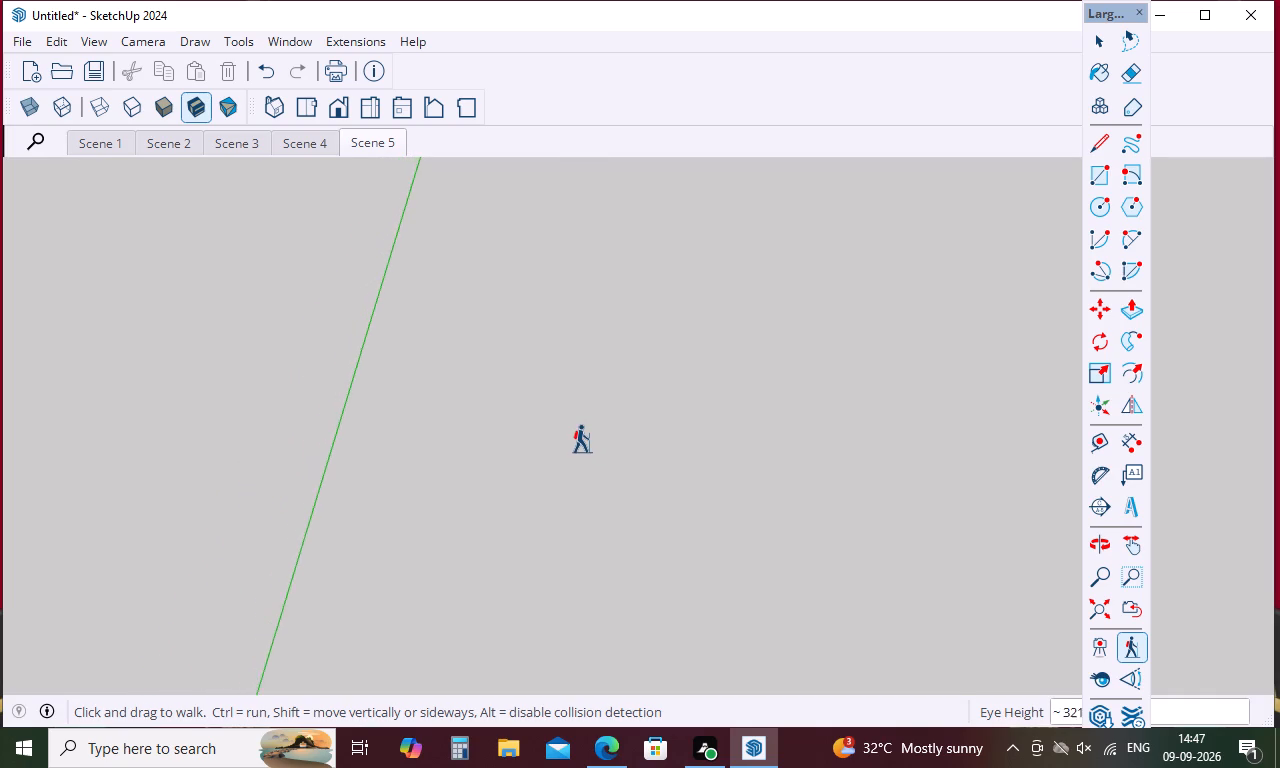
scroll(582, 439, "down", 11)
scroll(579, 430, "down", 18)
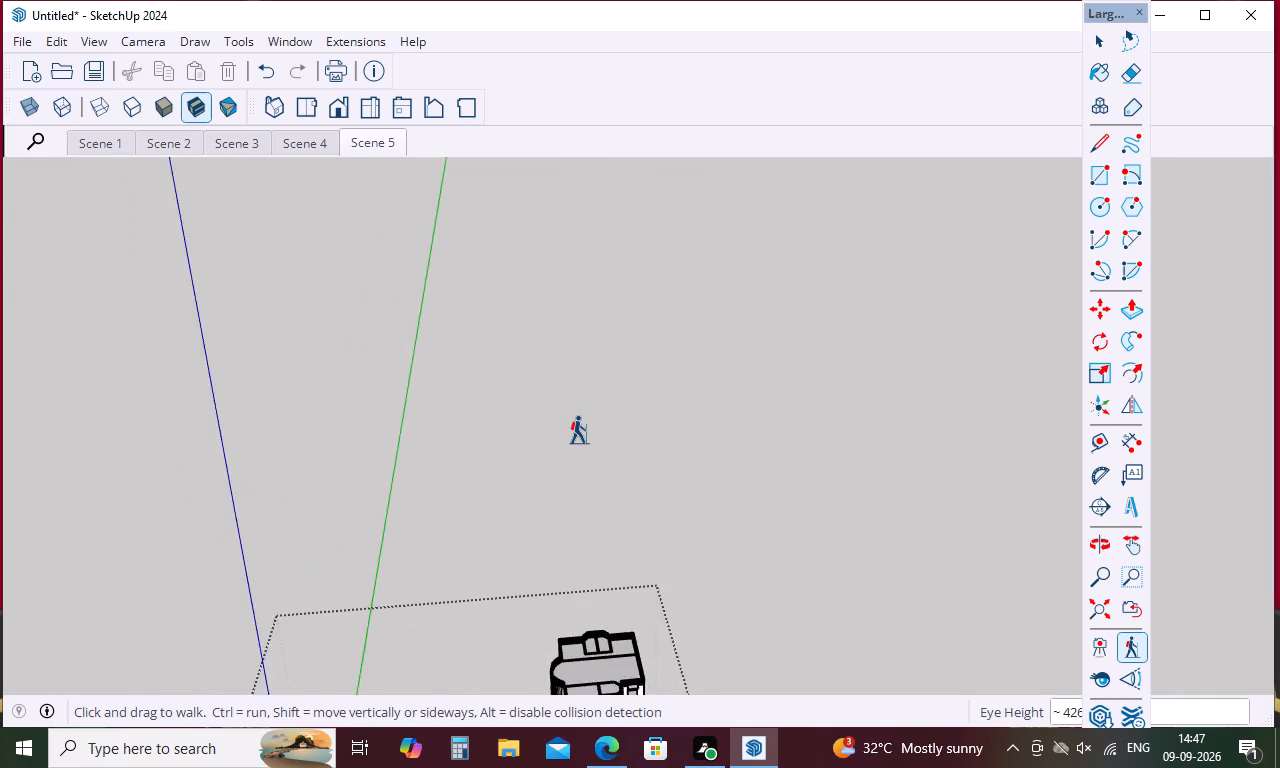
scroll(579, 430, "down", 5)
Approach the distant tower from above until its roof terrace and perimeter railing can be examined.
scroll(578, 655, "up", 6)
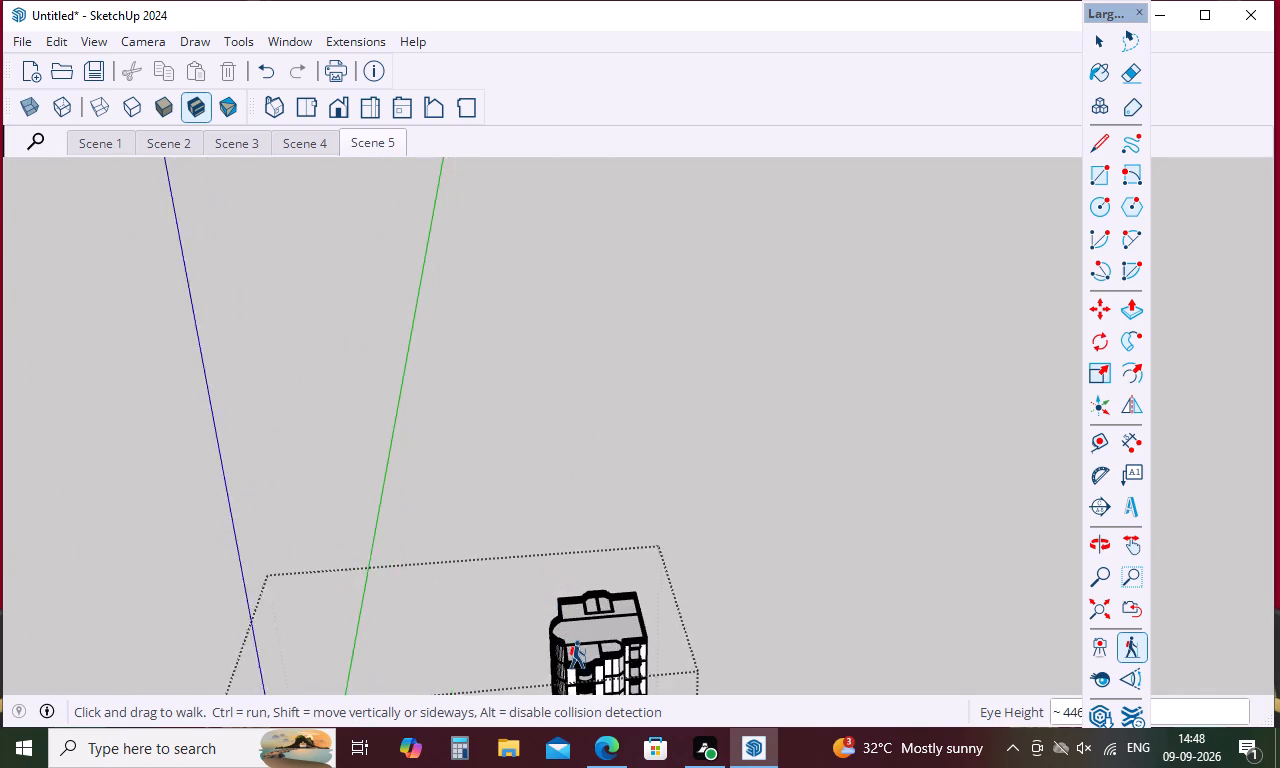
scroll(576, 657, "up", 18)
scroll(629, 616, "up", 6)
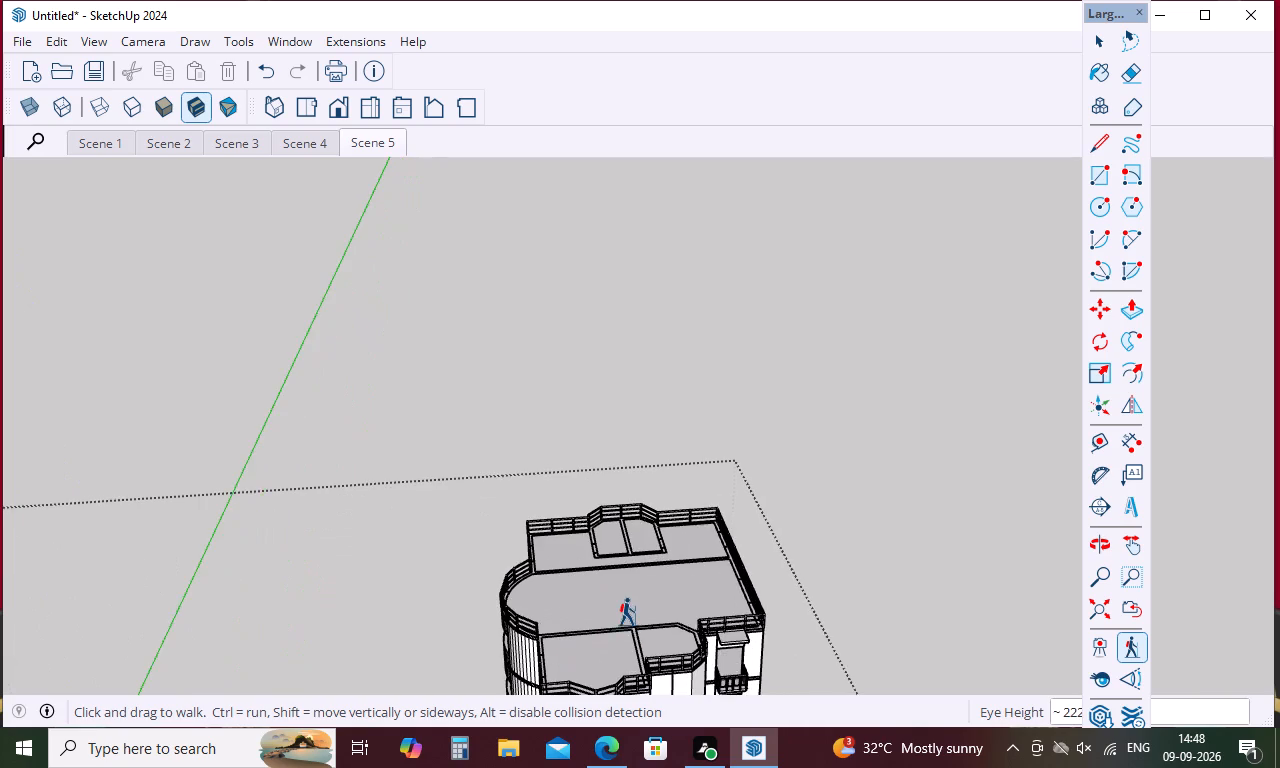
scroll(628, 612, "up", 20)
scroll(636, 543, "up", 7)
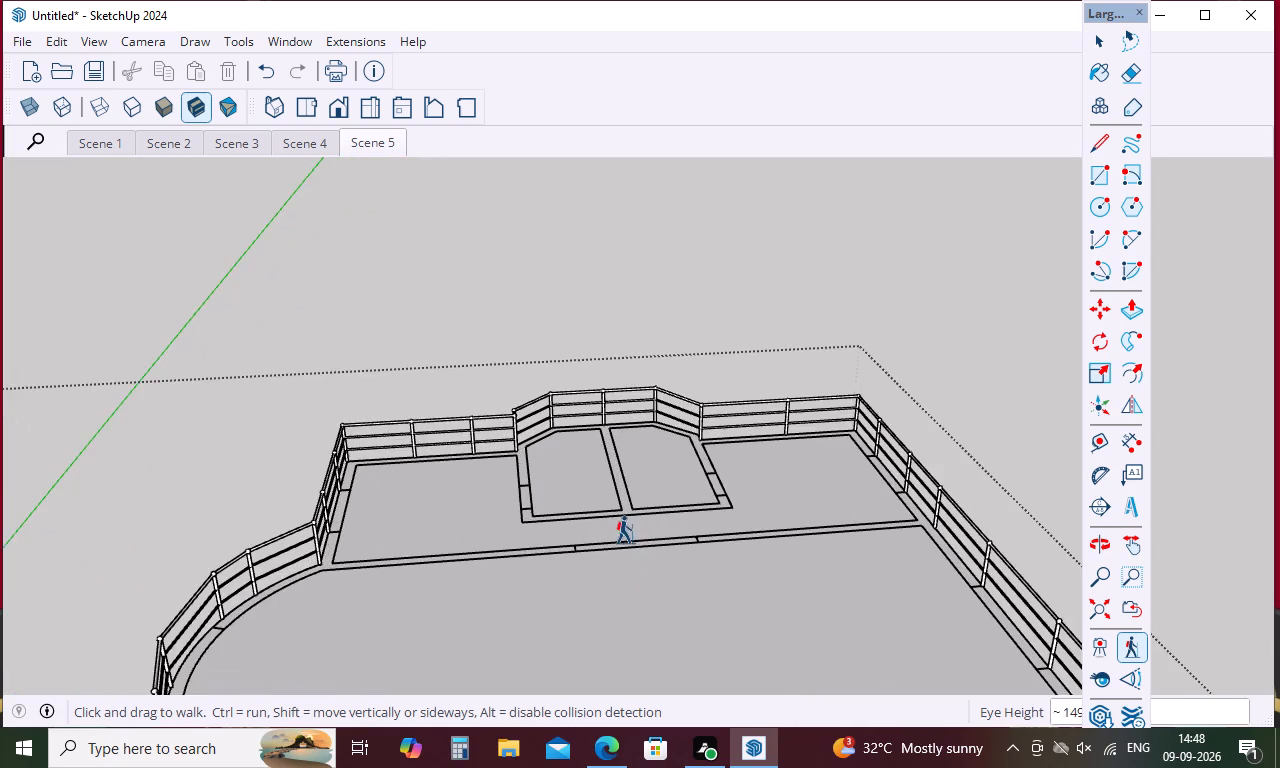
Move in on the terrace bay with the two adjoining floor panels and the angled railing around it.
scroll(625, 530, "up", 20)
scroll(622, 414, "up", 7)
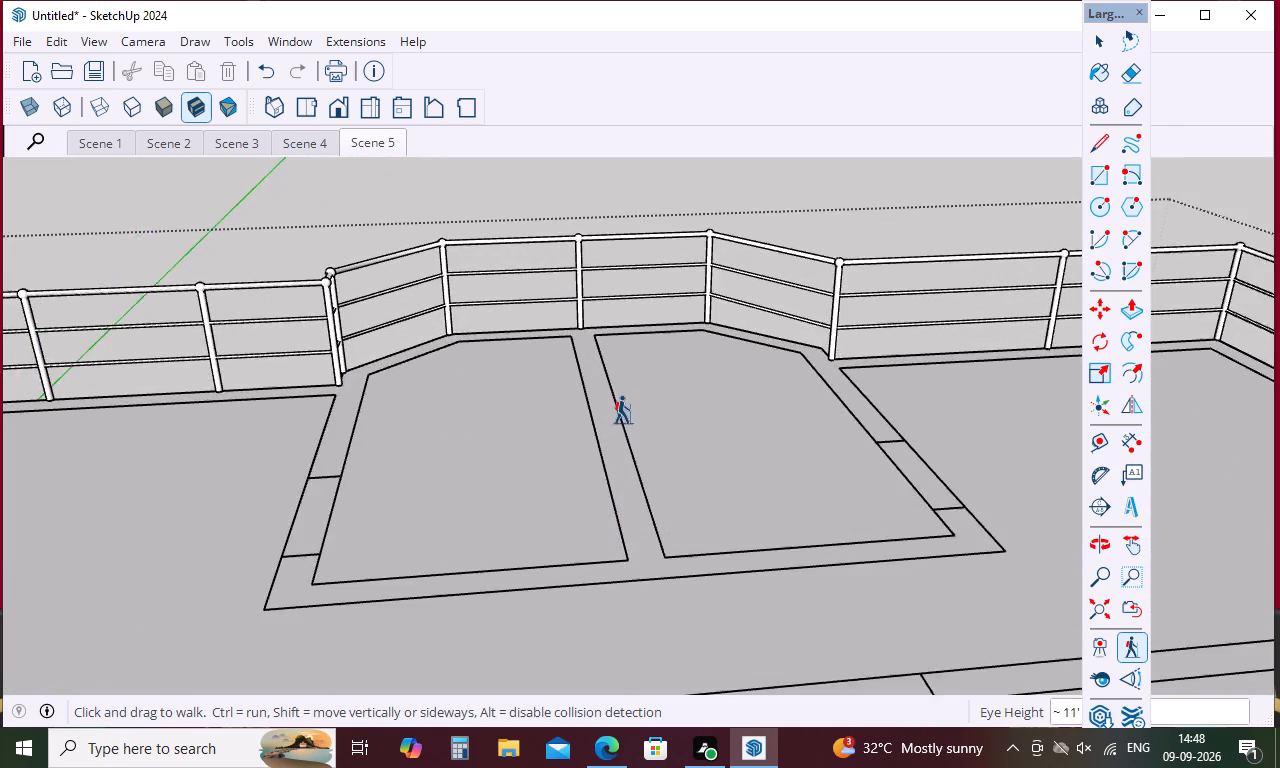
scroll(623, 405, "up", 7)
scroll(496, 403, "up", 12)
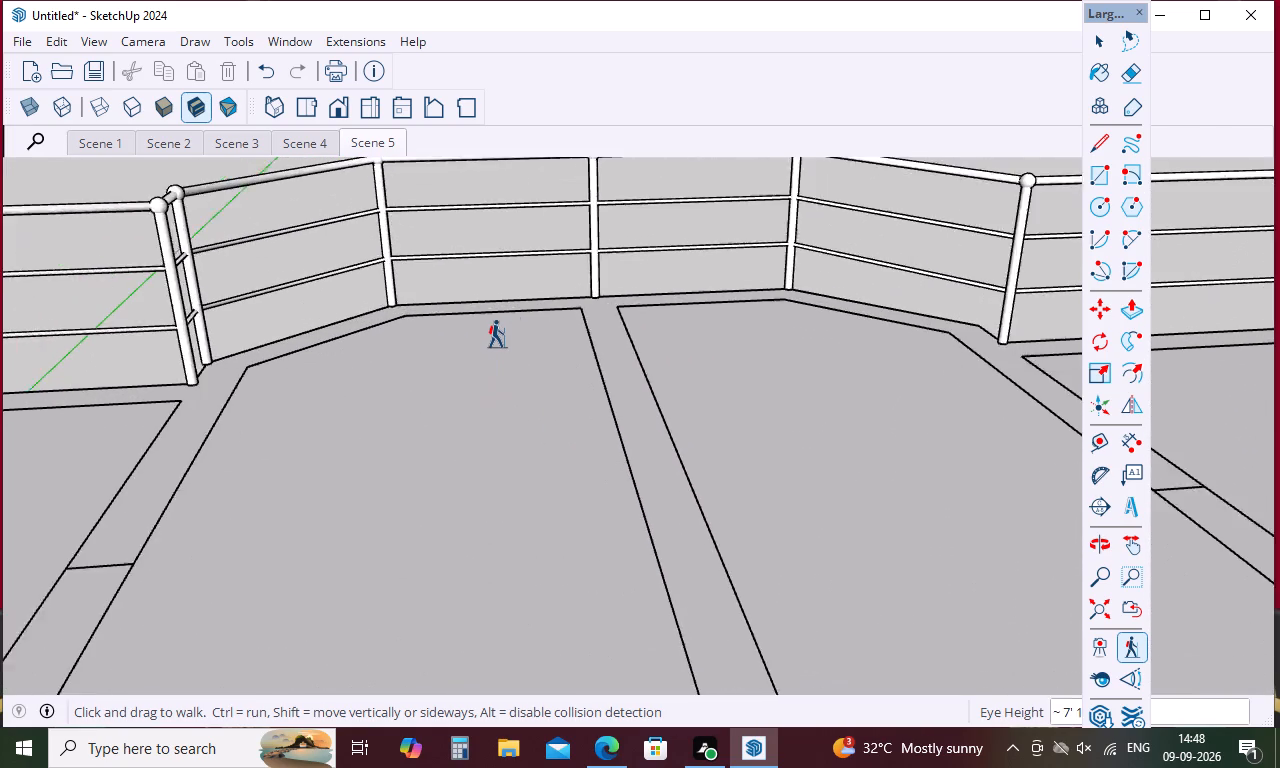
Examine the bay's railing posts and horizontal rails close up and pass over them beyond the terrace edge.
middle_click_drag(501, 350, 588, 247)
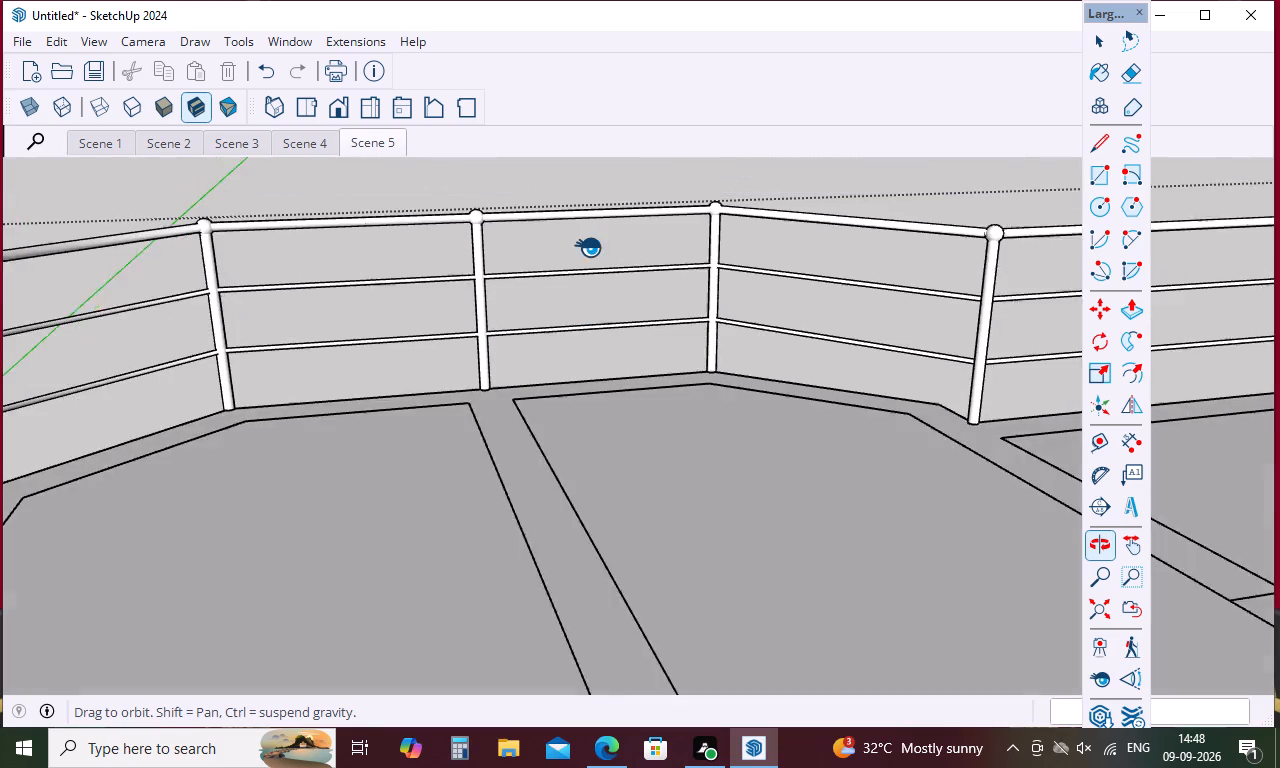
middle_click_drag(588, 247, 582, 213)
scroll(580, 214, "up", 11)
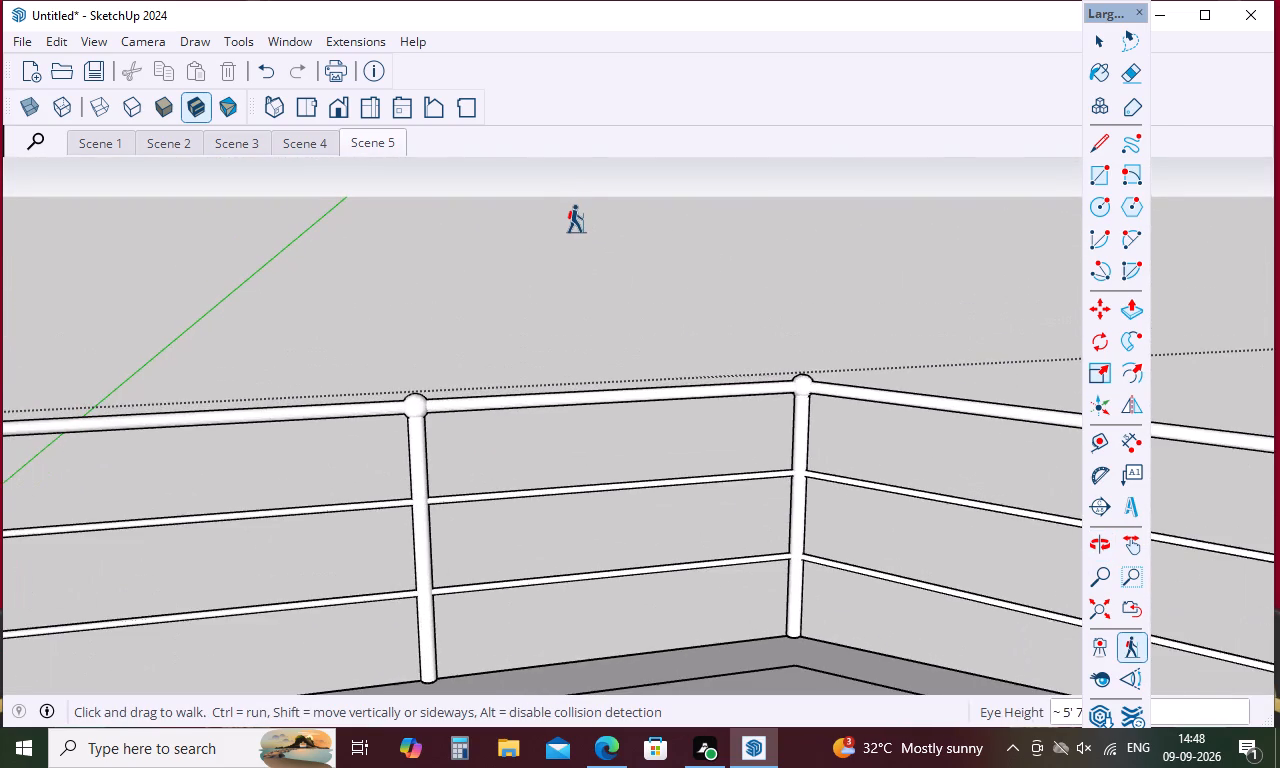
scroll(572, 223, "up", 6)
middle_click_drag(566, 234, 575, 301)
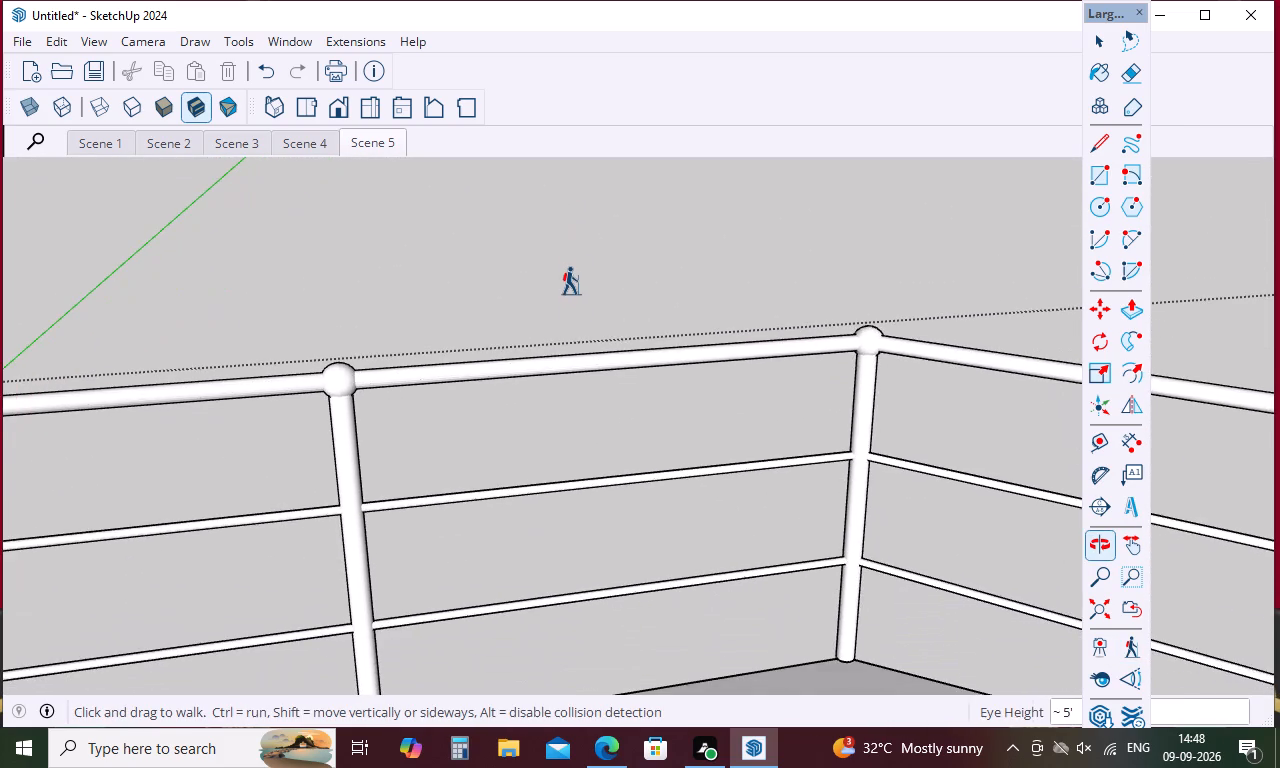
scroll(570, 280, "up", 11)
Swing around outside the terrace to inspect the ball-topped railing post, and back off to the adjoining railing runs.
middle_click_drag(568, 280, 660, 321)
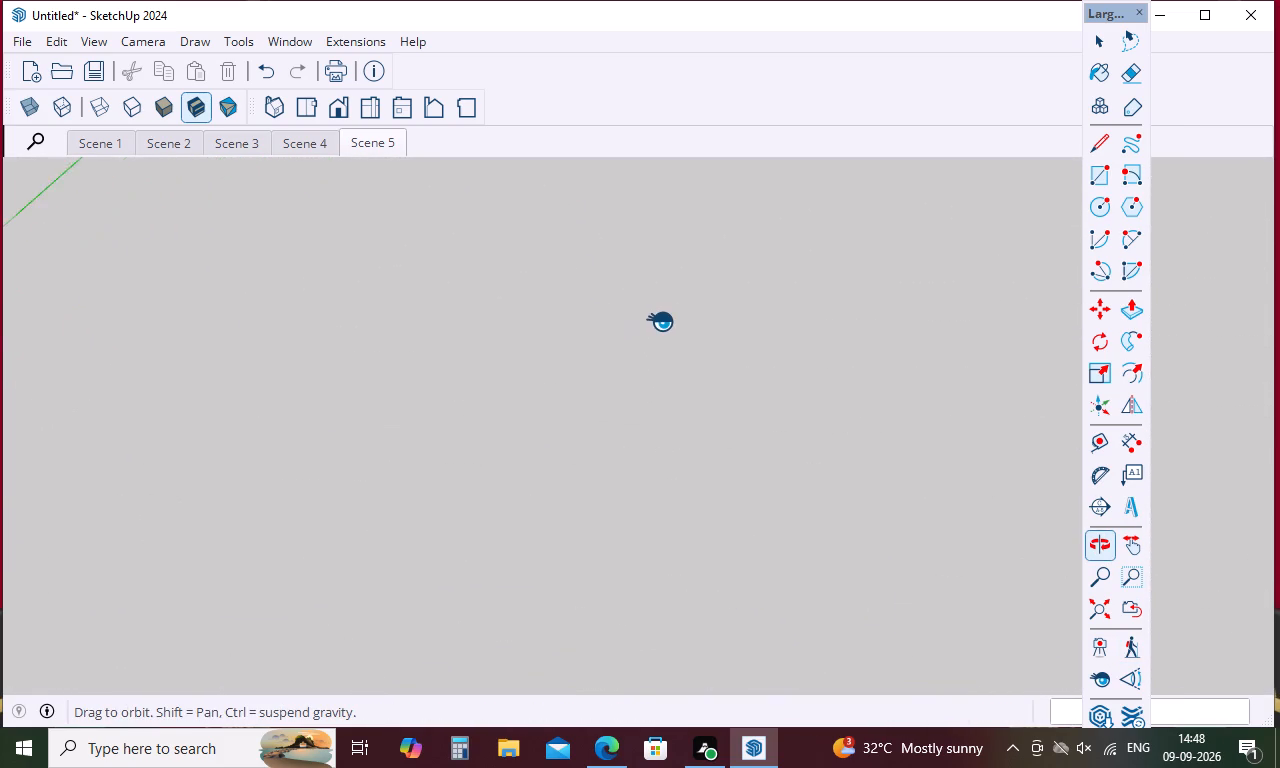
middle_click_drag(660, 321, 822, 348)
middle_click_drag(717, 398, 934, 391)
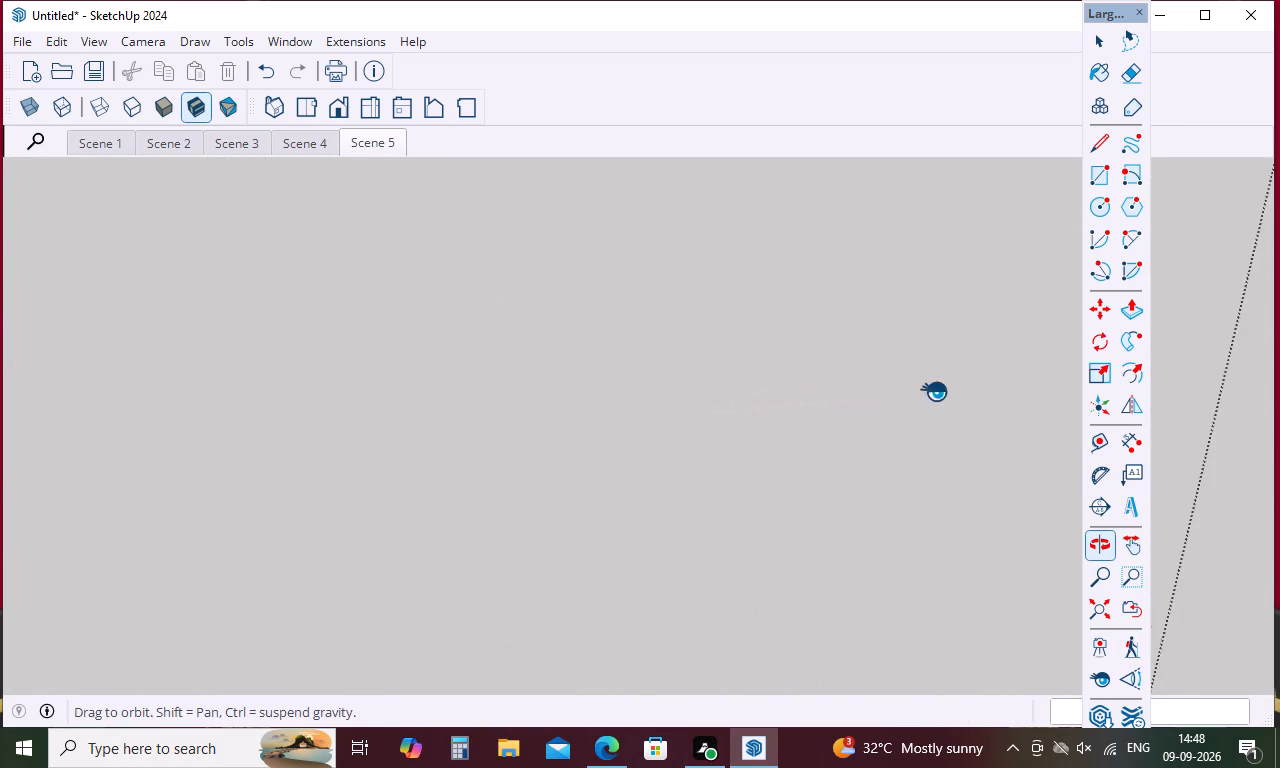
middle_click_drag(934, 391, 888, 393)
middle_click_drag(812, 398, 1002, 376)
middle_click_drag(961, 402, 1043, 386)
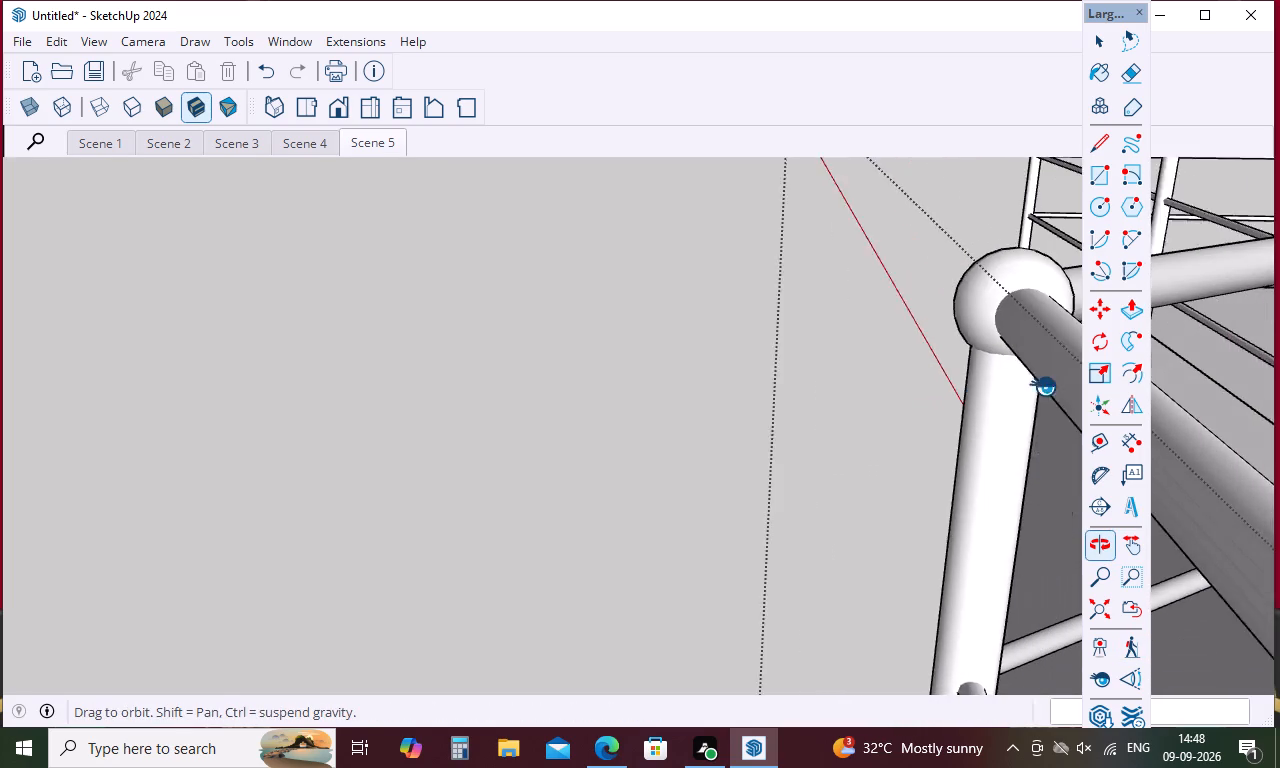
middle_click_drag(1043, 386, 1069, 375)
scroll(1001, 379, "down", 17)
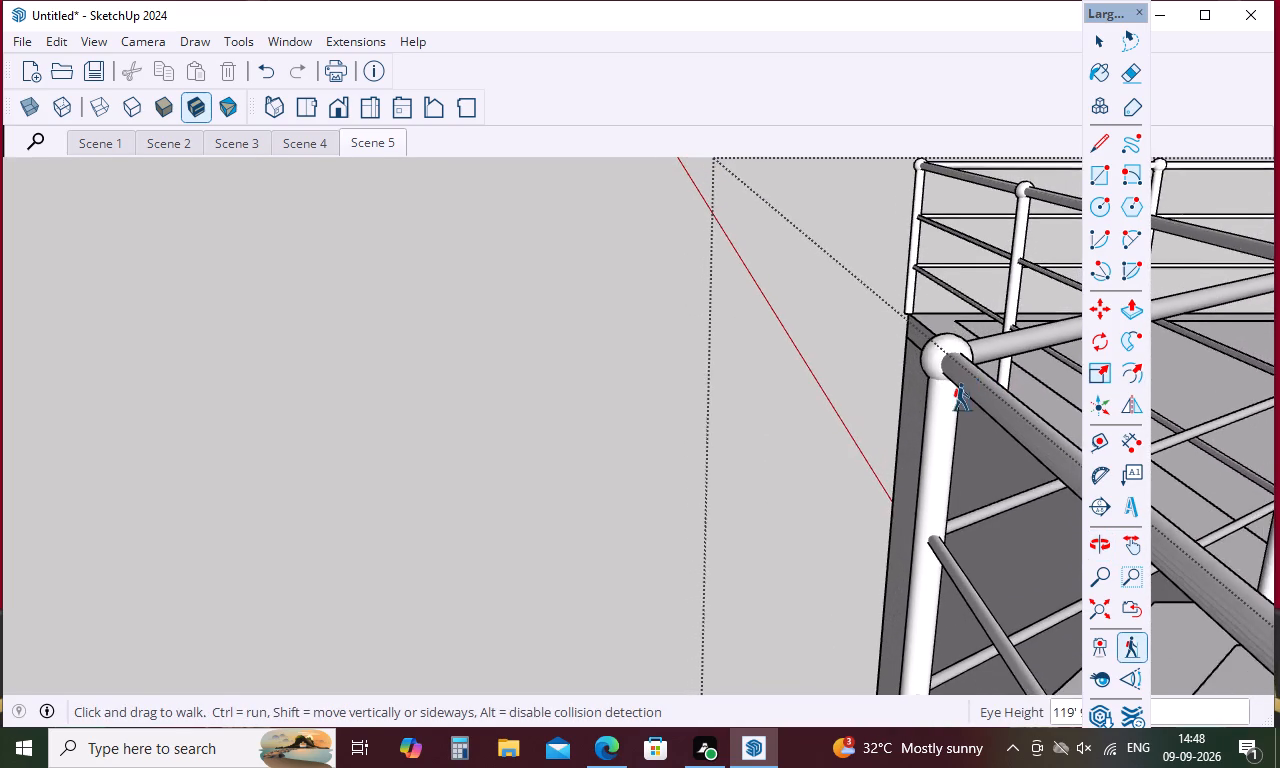
scroll(955, 402, "down", 19)
Update Scene 5 with a raised corner view over the whole railed roof terrace and the top of the facades.
middle_click_drag(930, 492, 1046, 442)
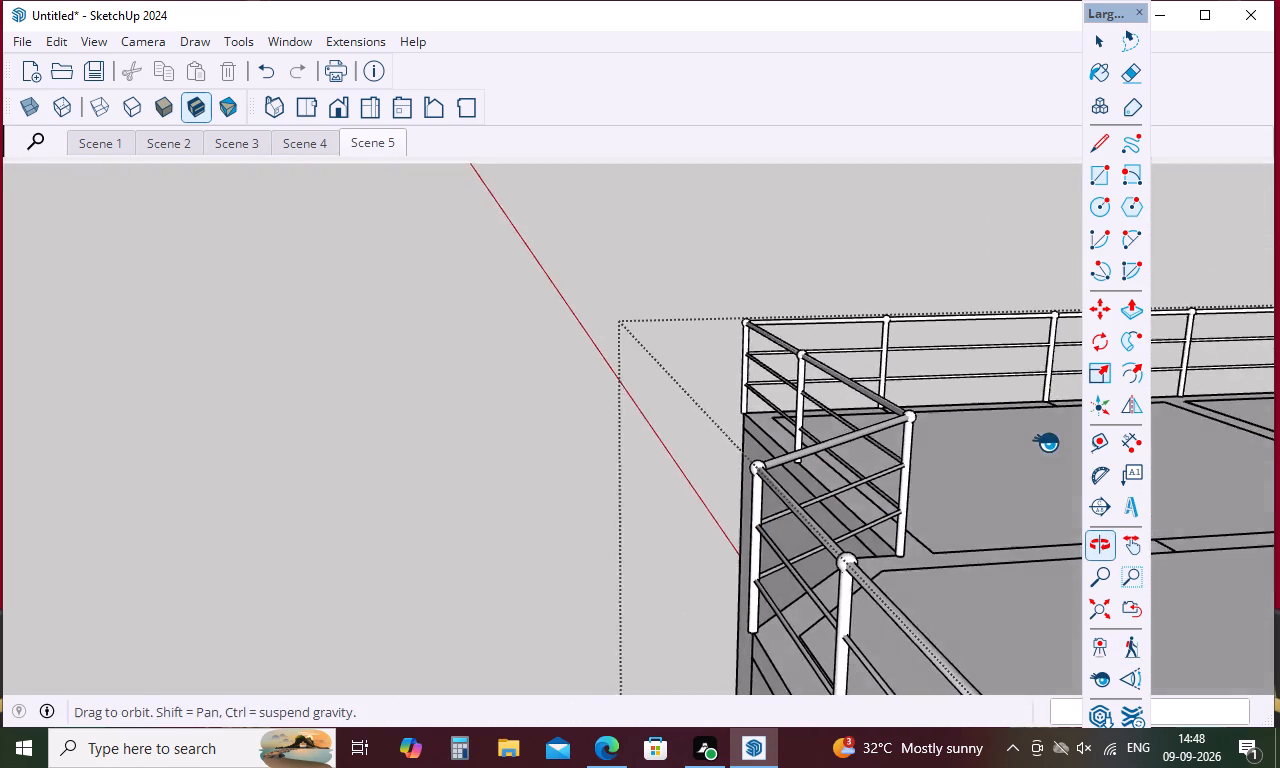
middle_click_drag(1046, 442, 1041, 439)
scroll(932, 464, "down", 12)
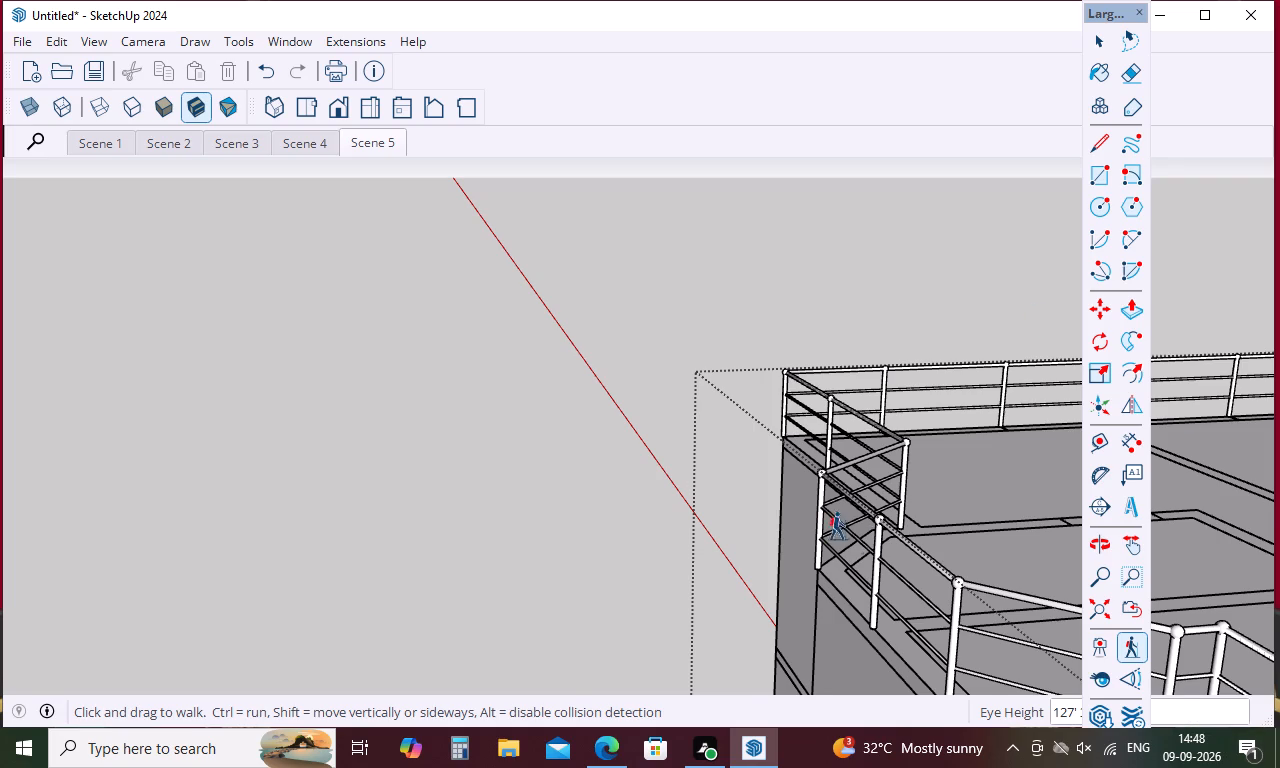
scroll(837, 525, "down", 11)
middle_click_drag(947, 602, 1093, 547)
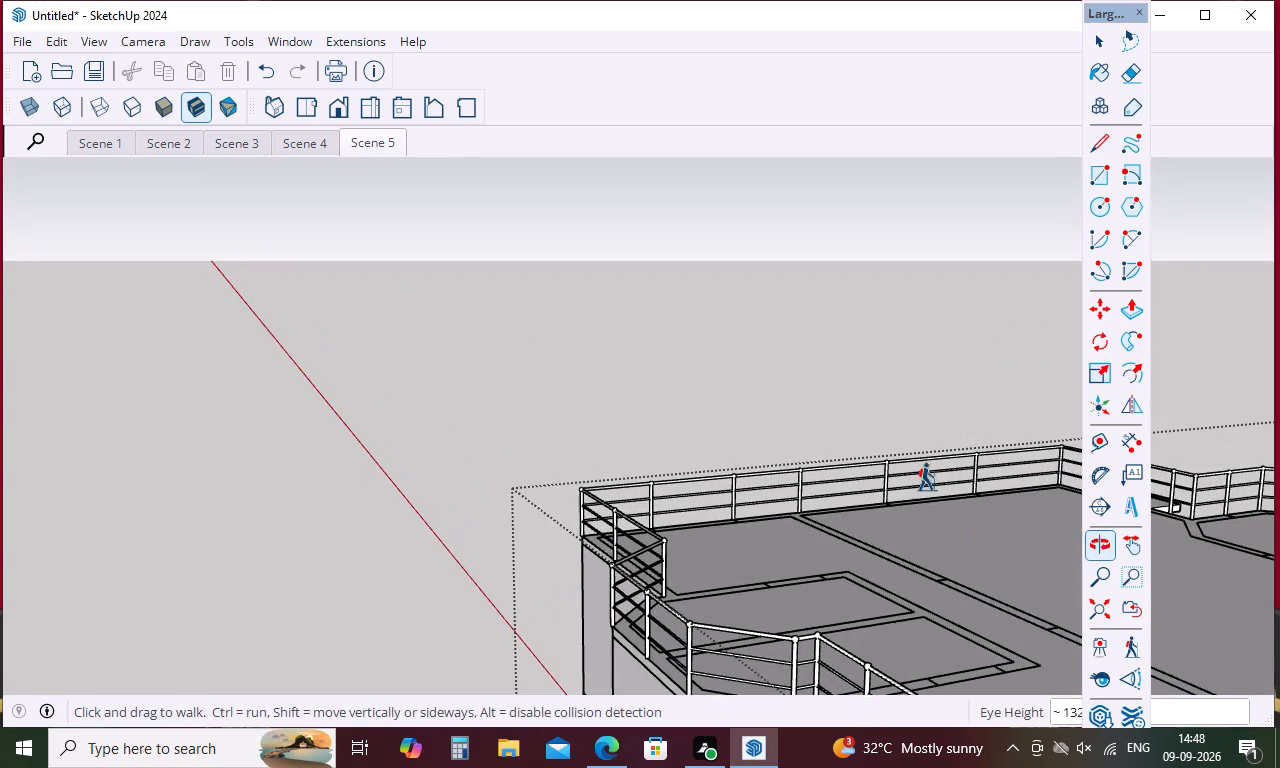
scroll(927, 477, "down", 17)
middle_click_drag(865, 595, 1012, 570)
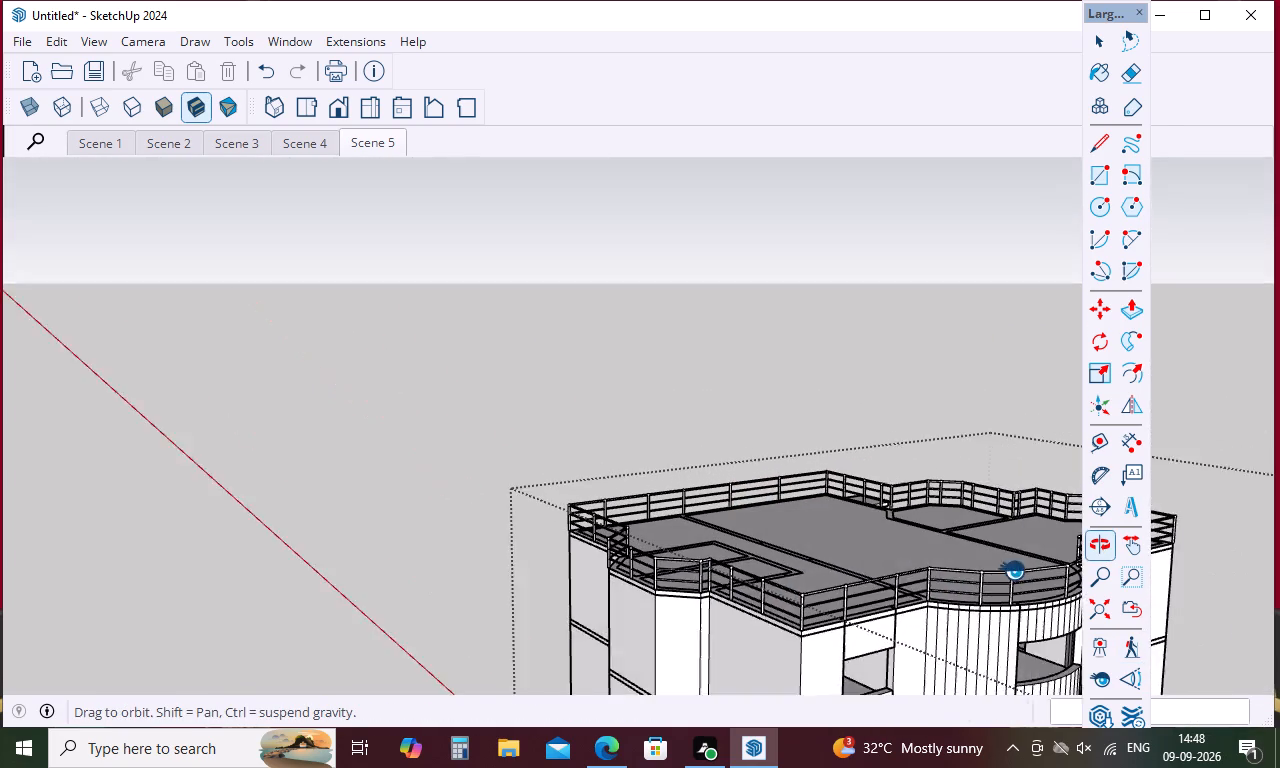
middle_click_drag(1012, 570, 1030, 563)
scroll(922, 572, "up", 6)
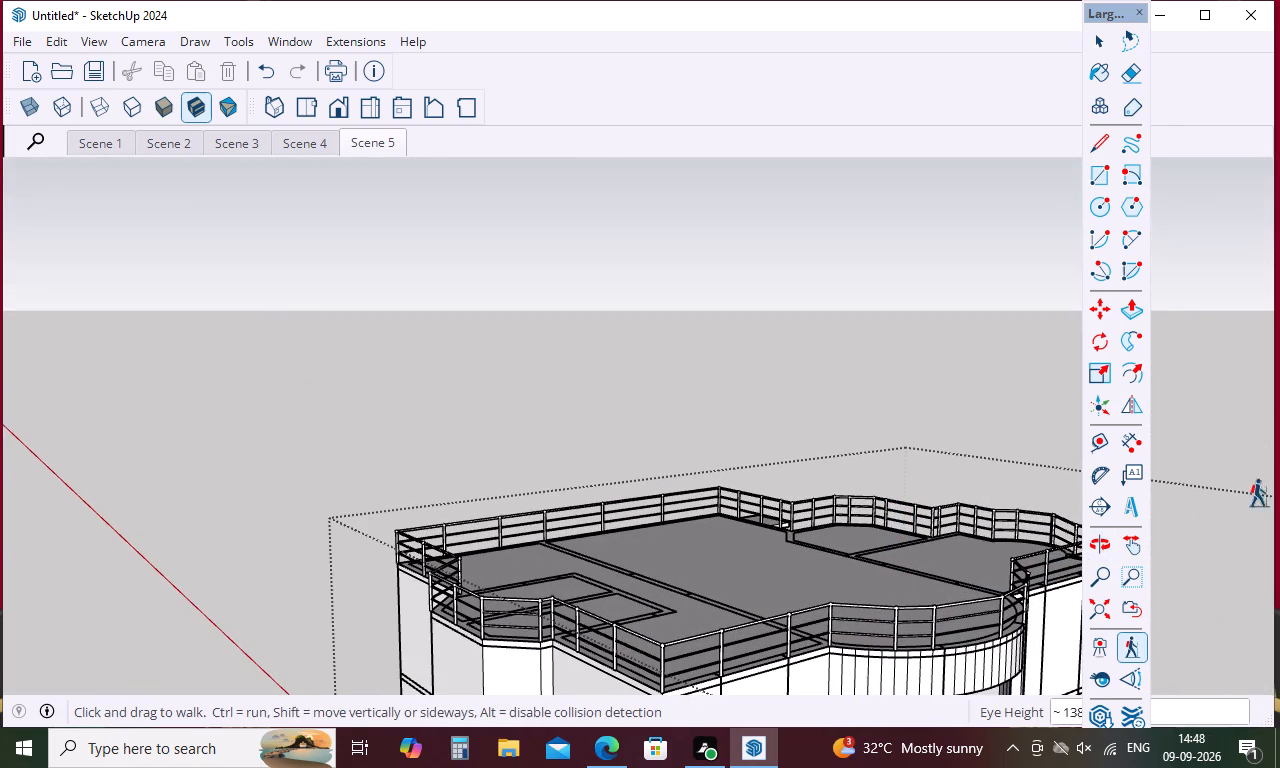
left_click(1134, 655)
key("Escape")
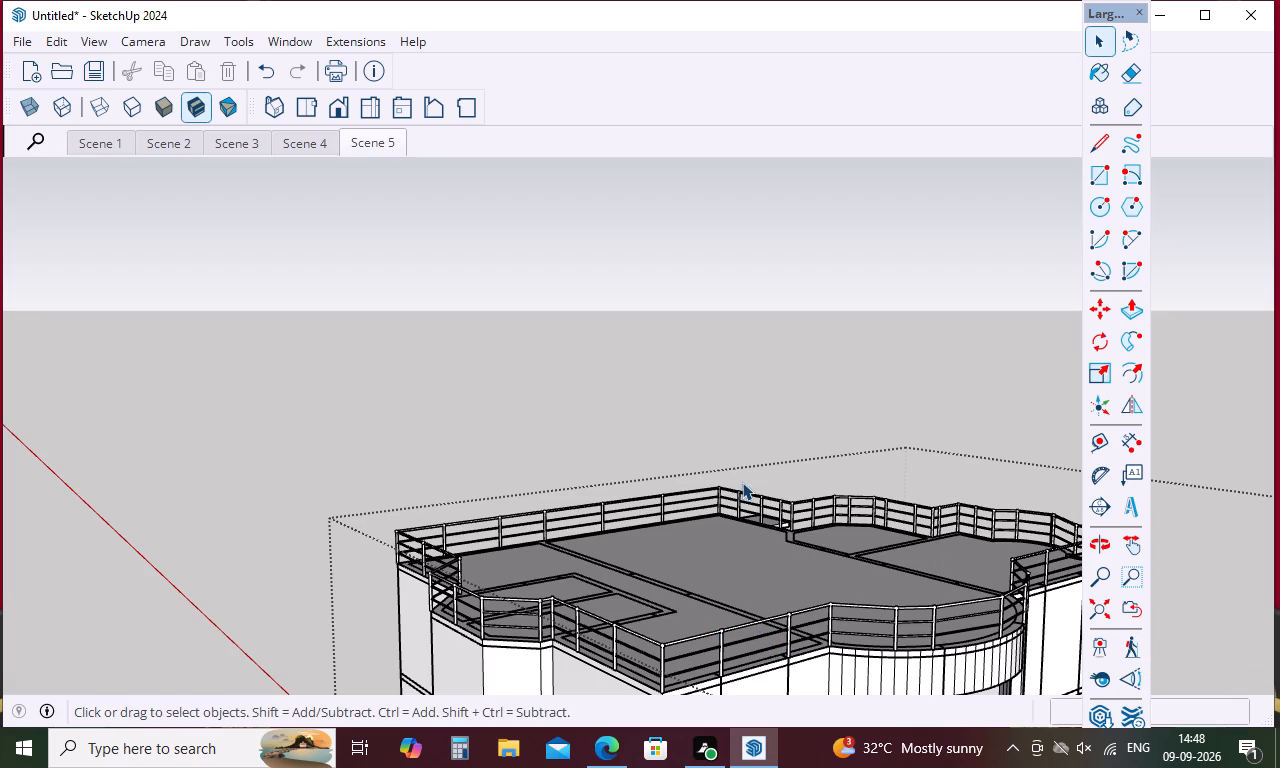
left_click(1131, 653)
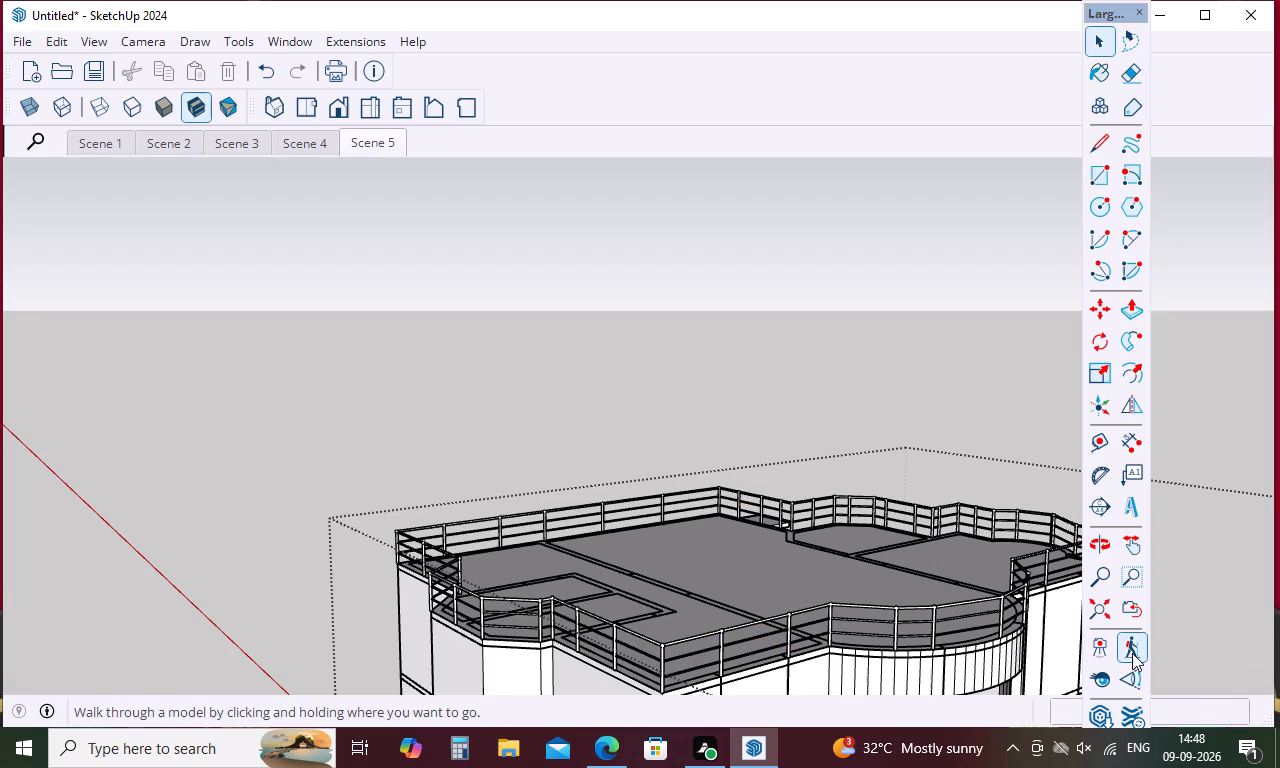
right_click(380, 155)
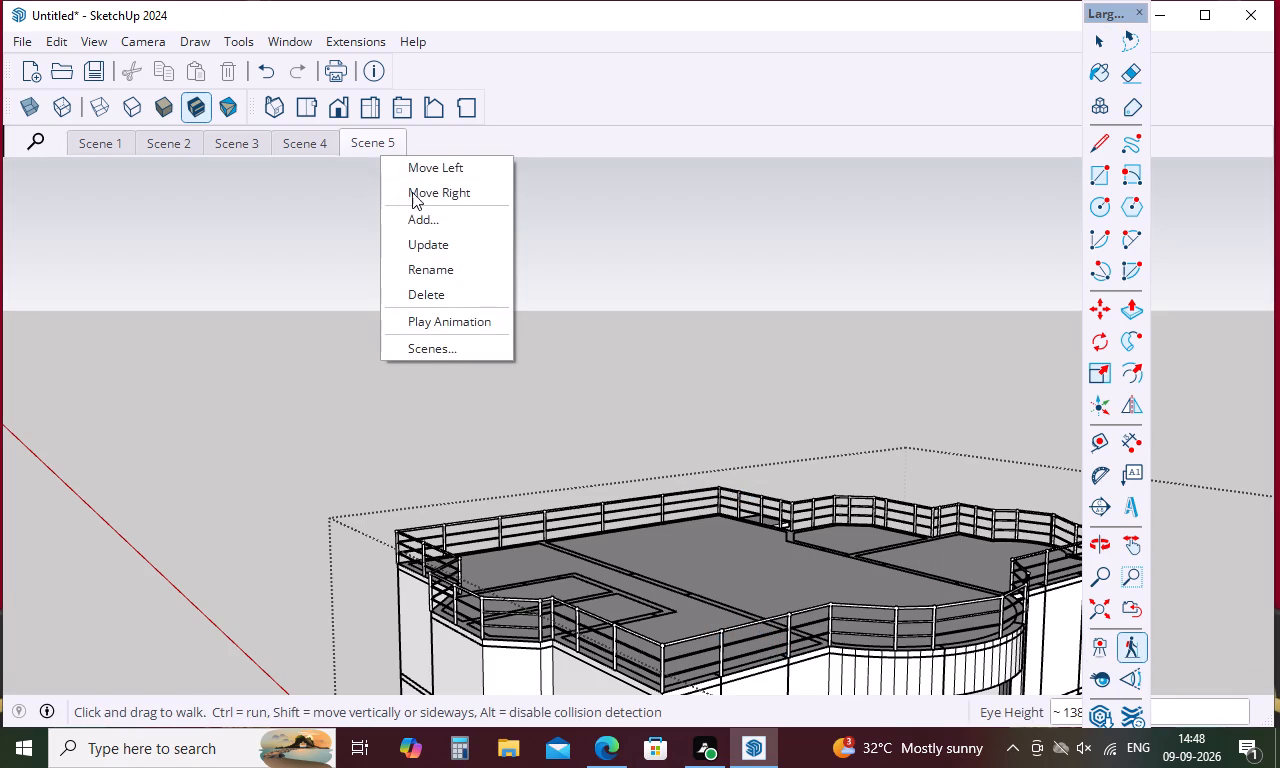
left_click(445, 236)
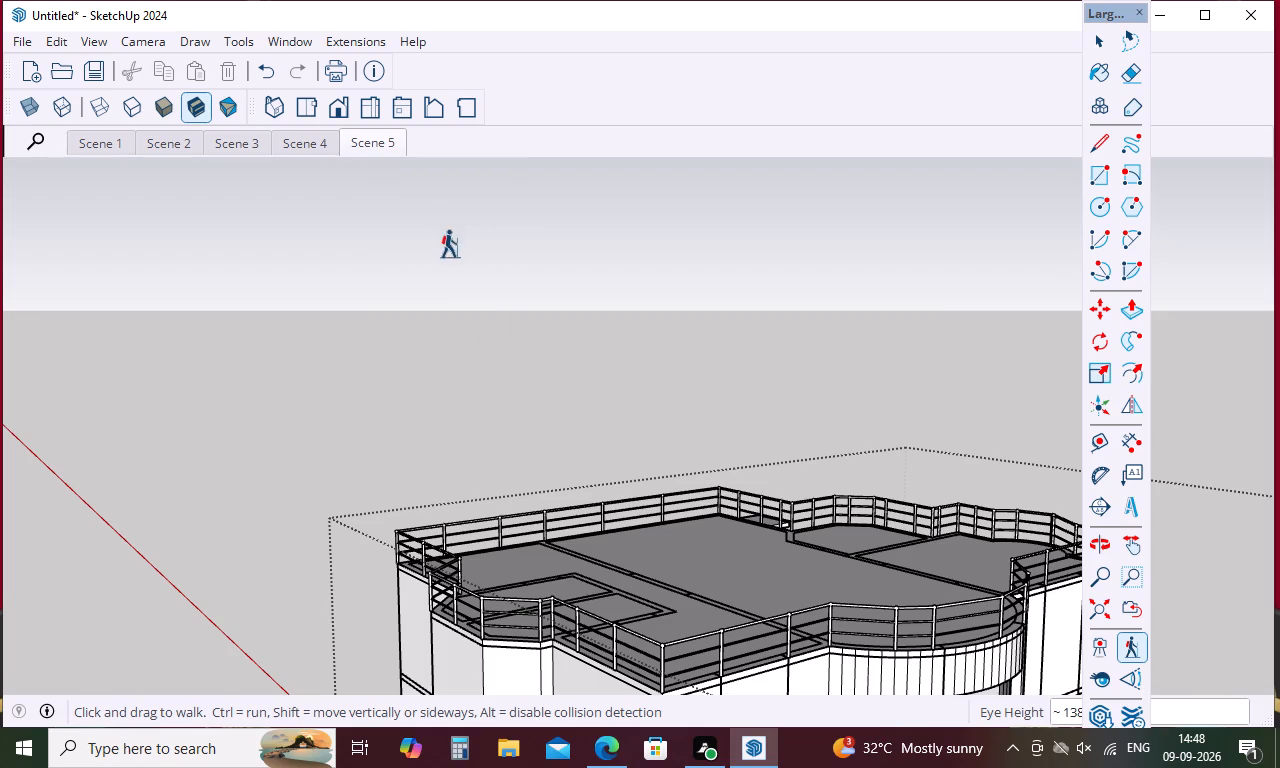
key("space")
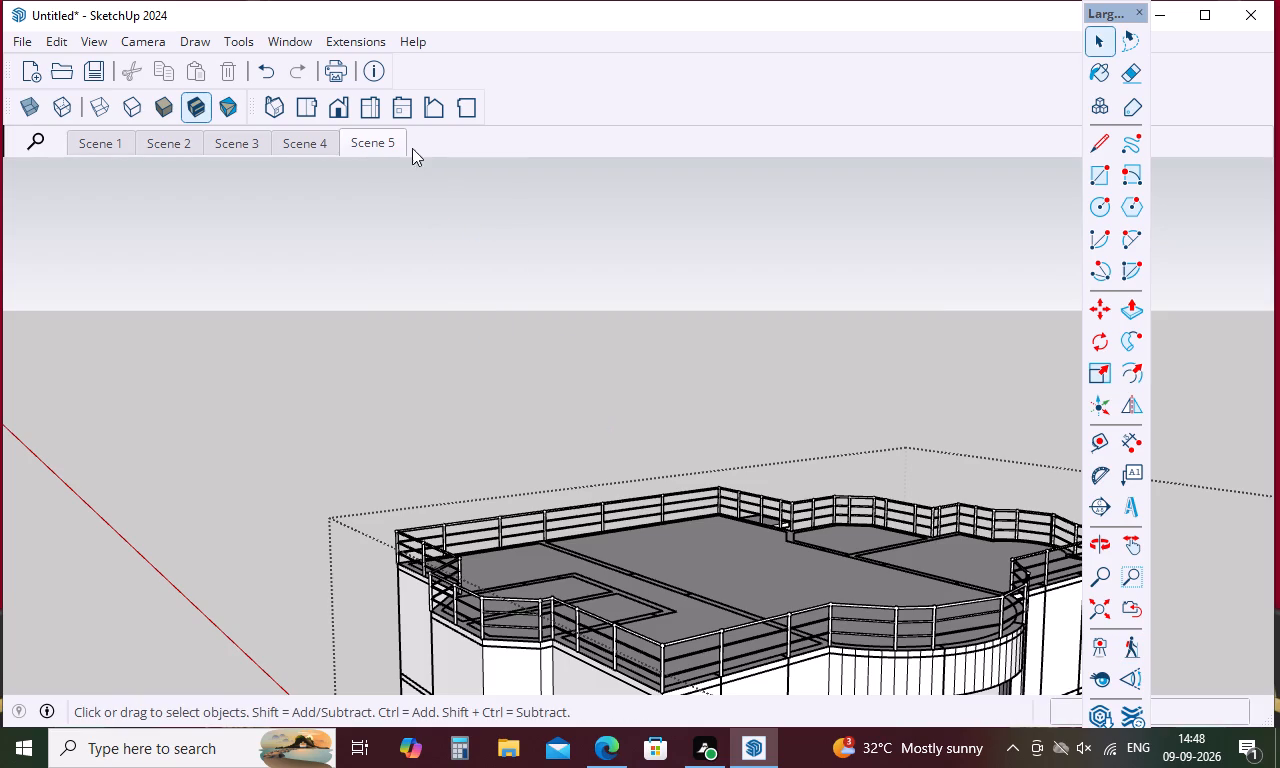
Check the saved views by recalling Scene 1 through Scene 5 in order.
left_click(109, 145)
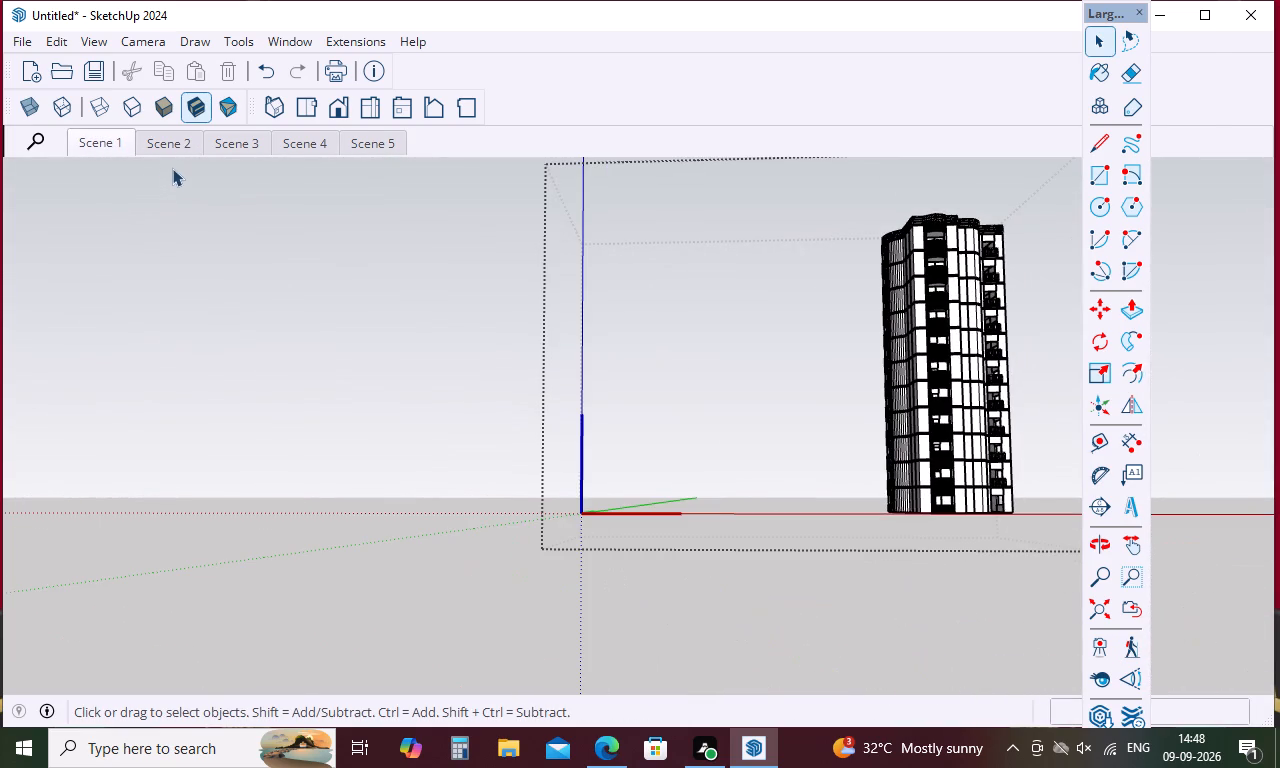
left_click(157, 143)
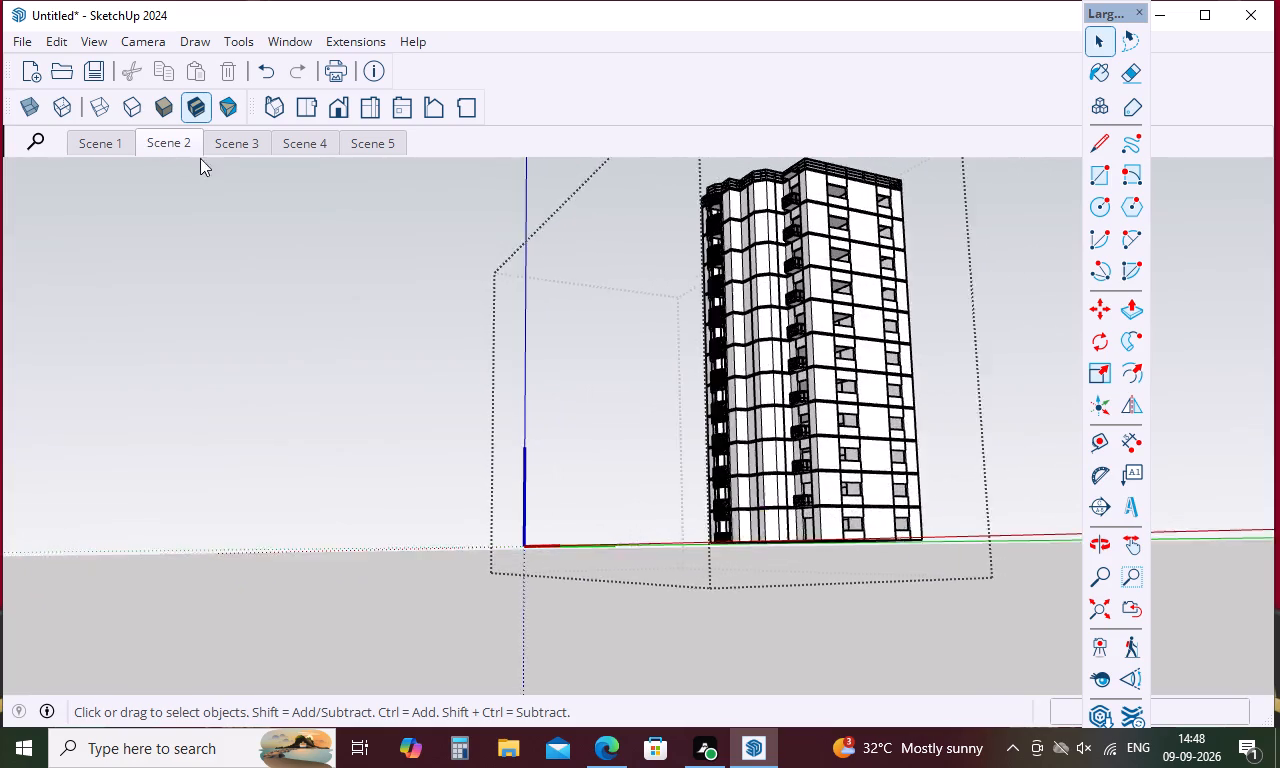
left_click(227, 152)
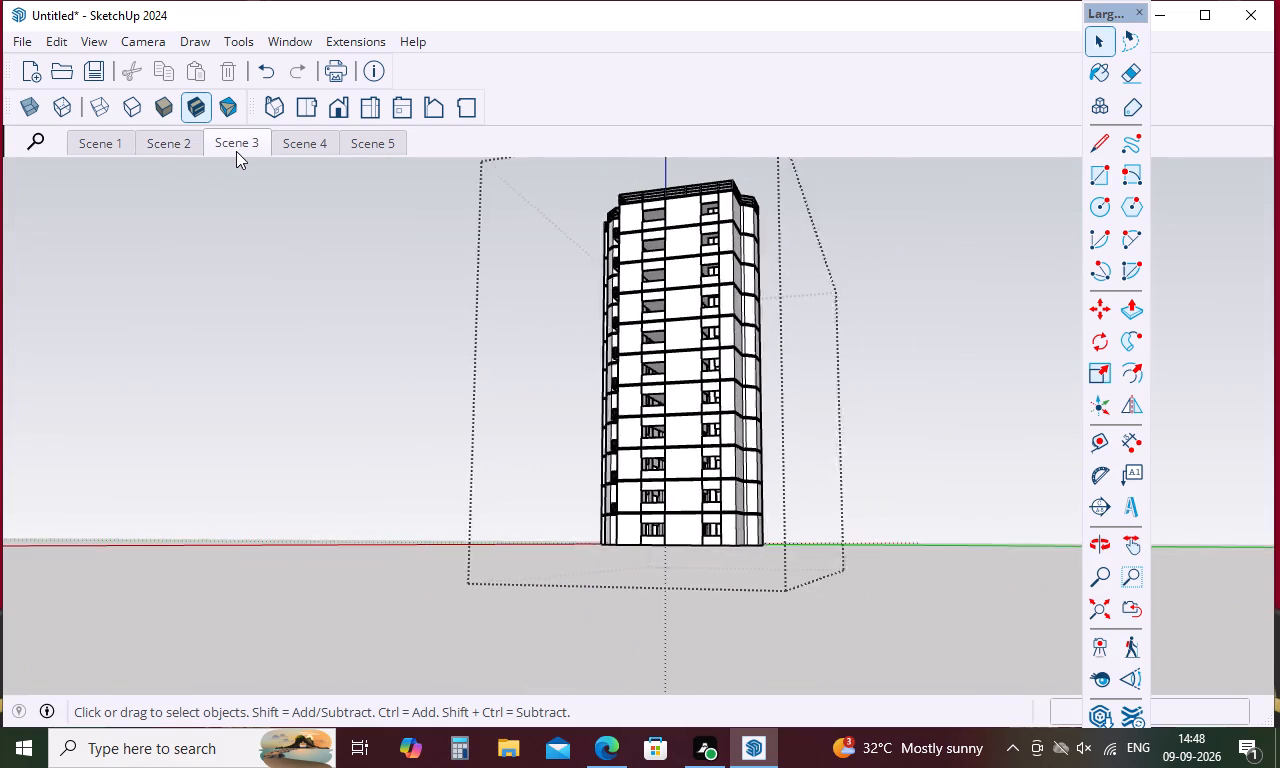
left_click(297, 141)
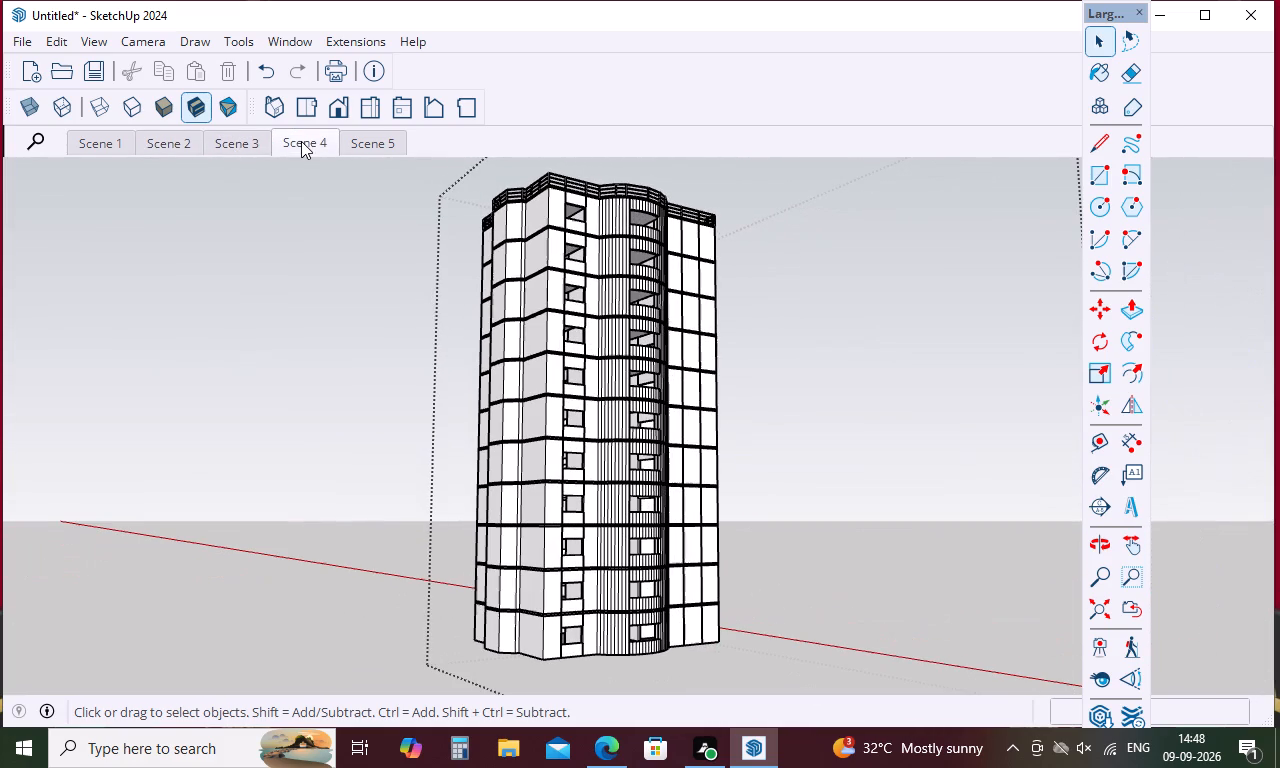
left_click(377, 151)
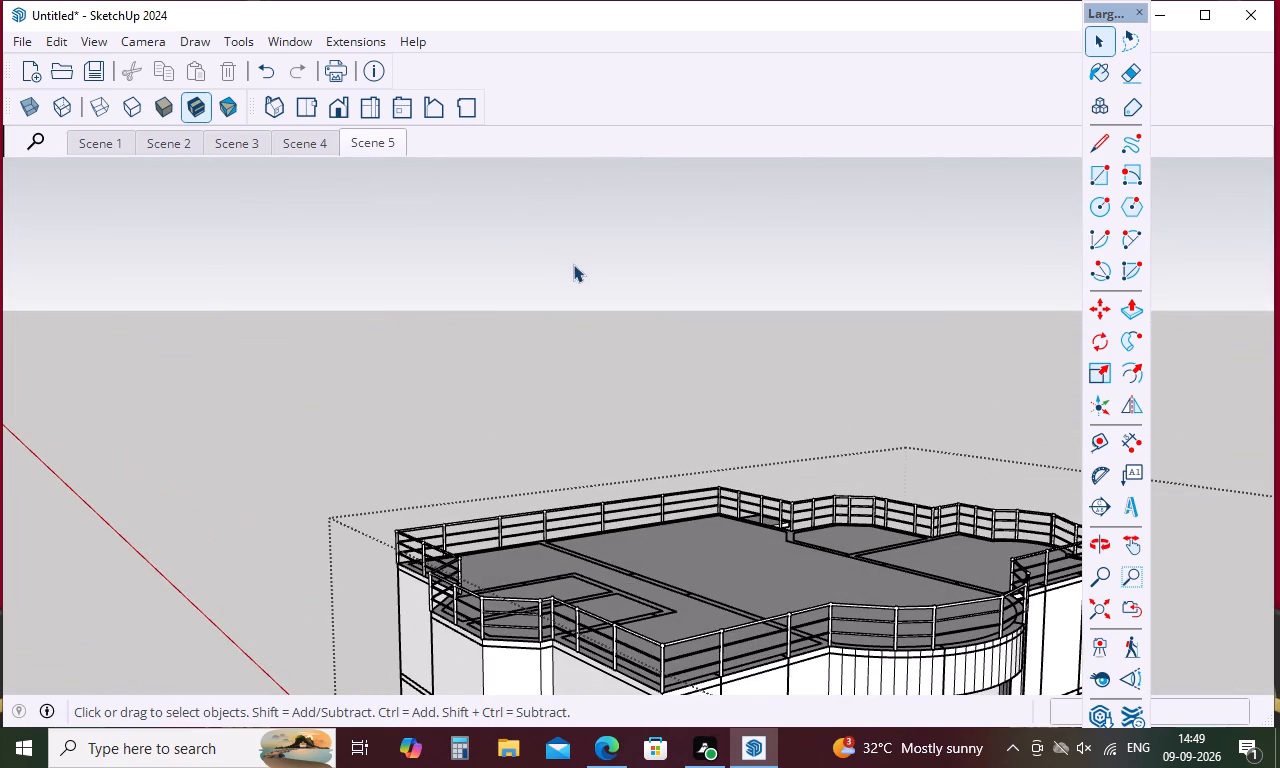
key("space")
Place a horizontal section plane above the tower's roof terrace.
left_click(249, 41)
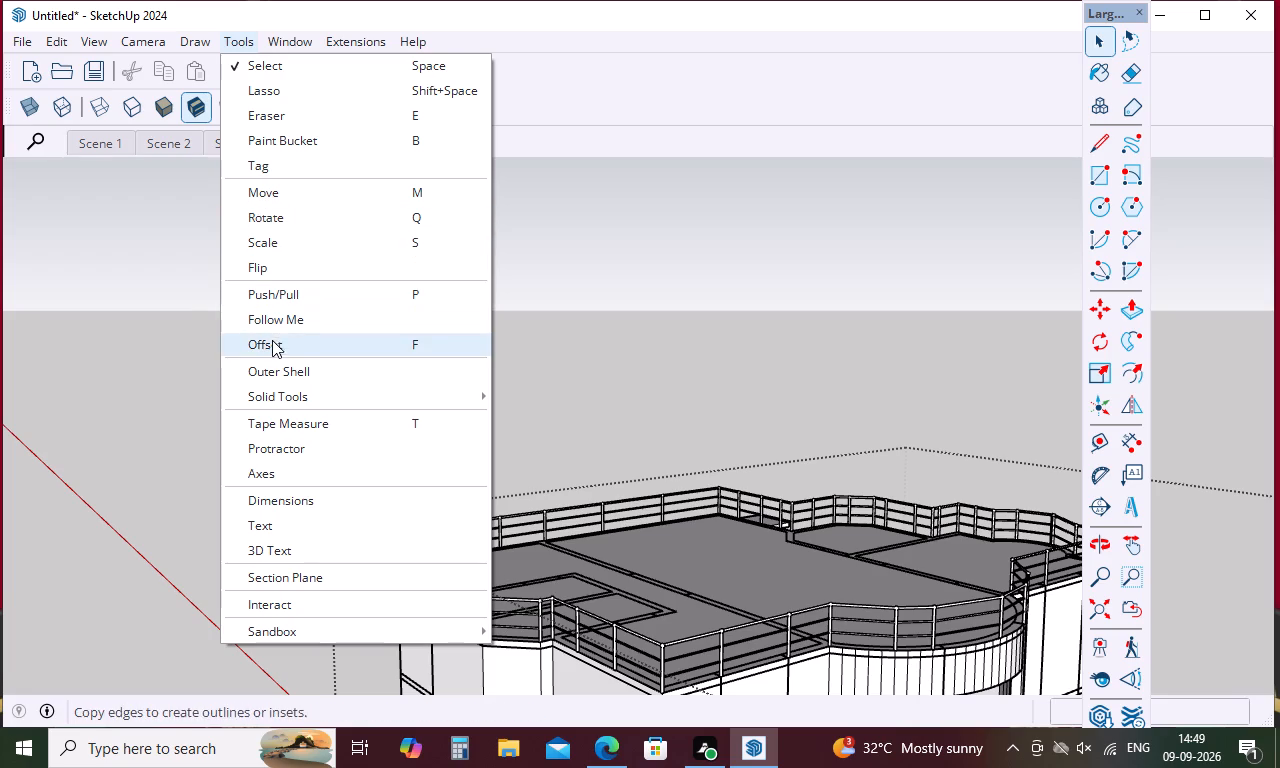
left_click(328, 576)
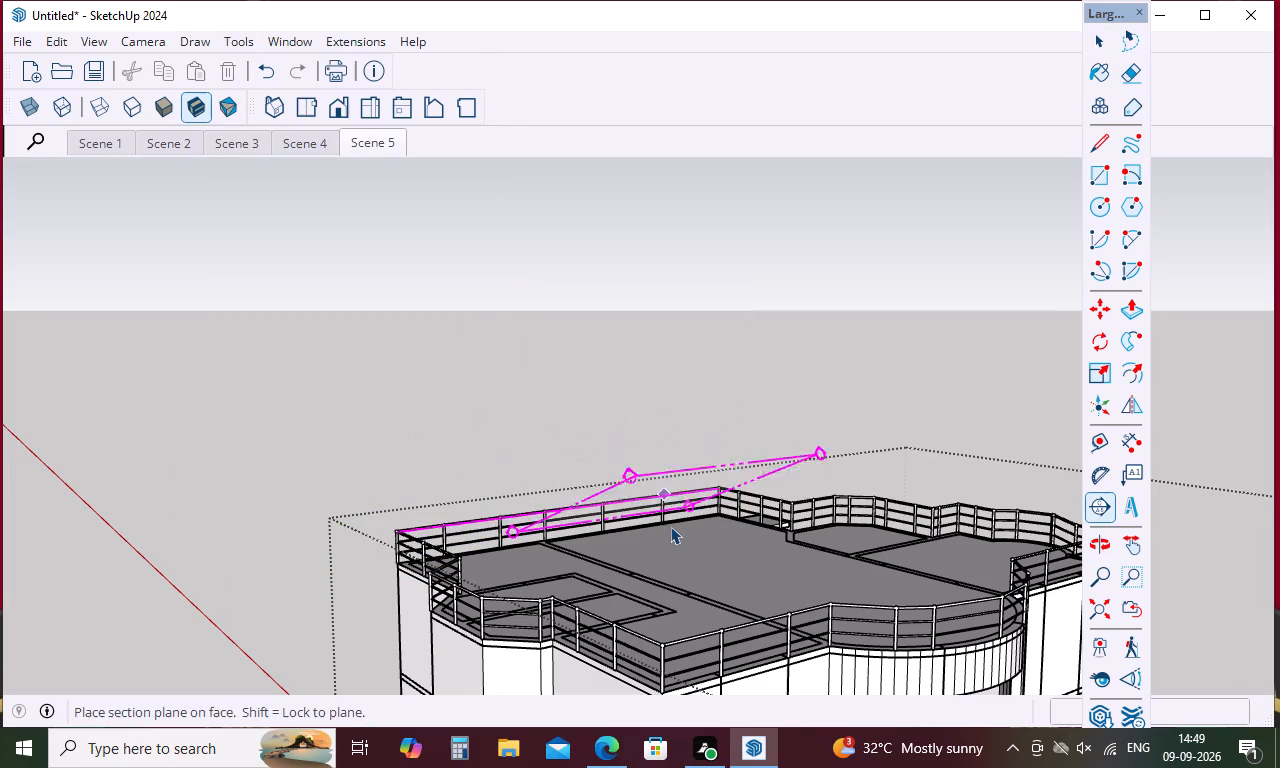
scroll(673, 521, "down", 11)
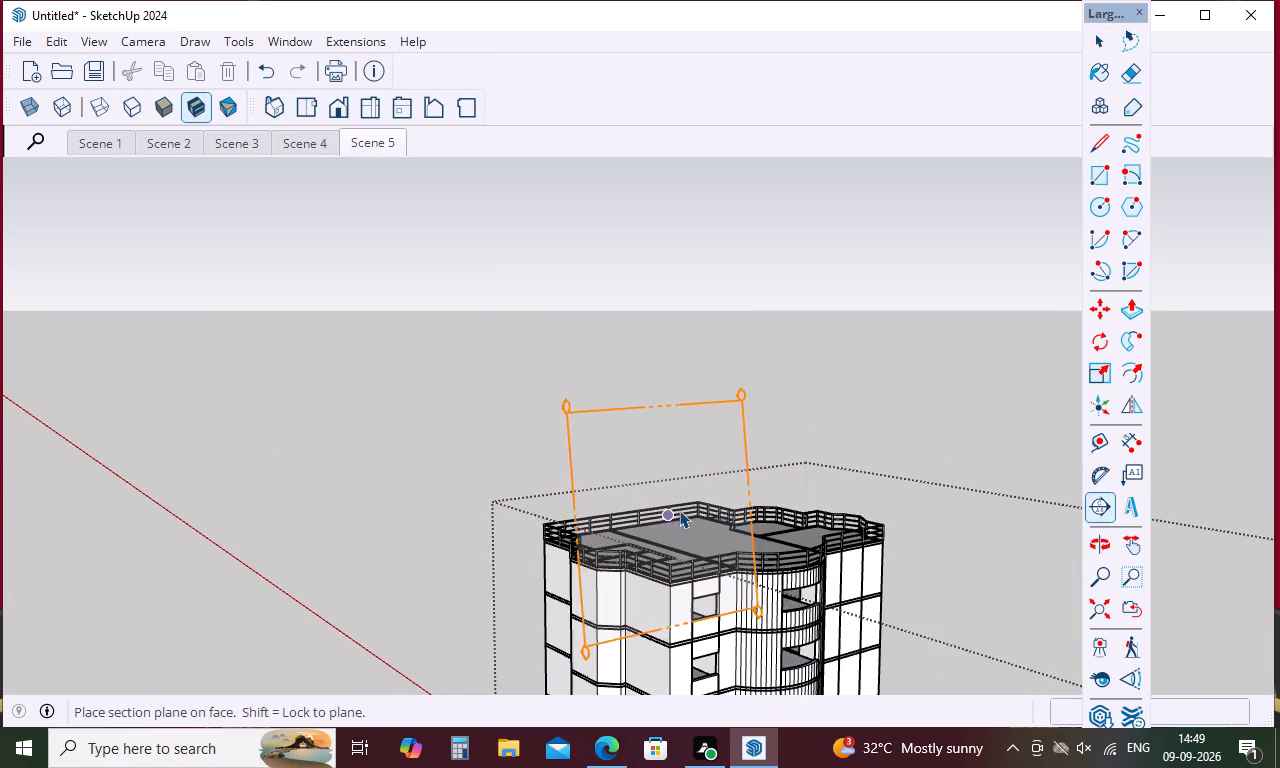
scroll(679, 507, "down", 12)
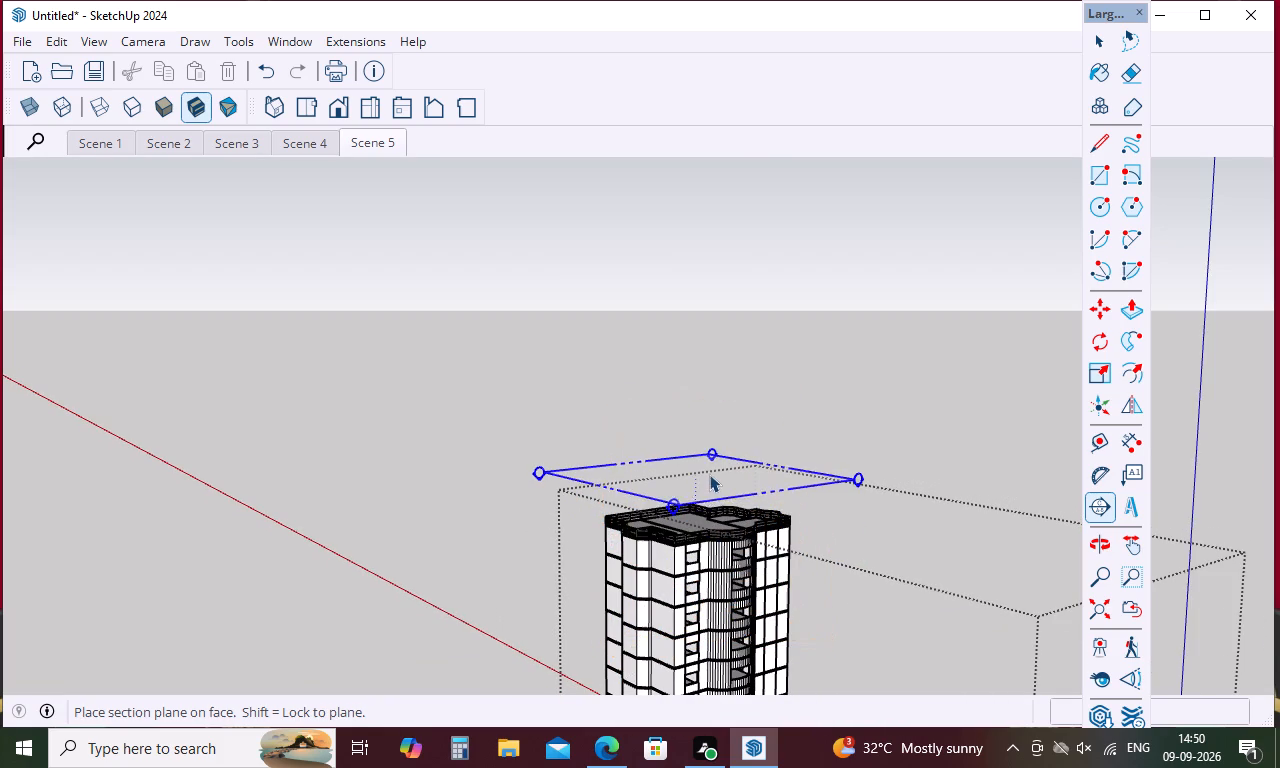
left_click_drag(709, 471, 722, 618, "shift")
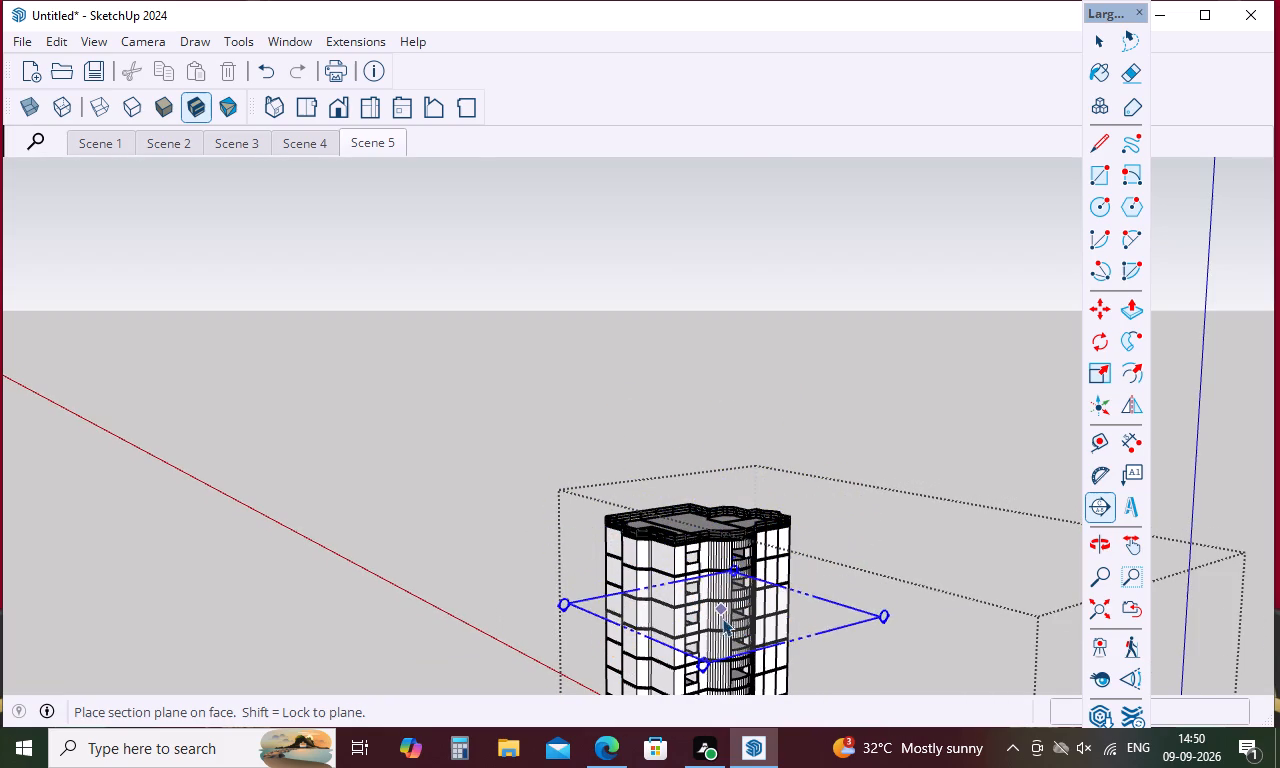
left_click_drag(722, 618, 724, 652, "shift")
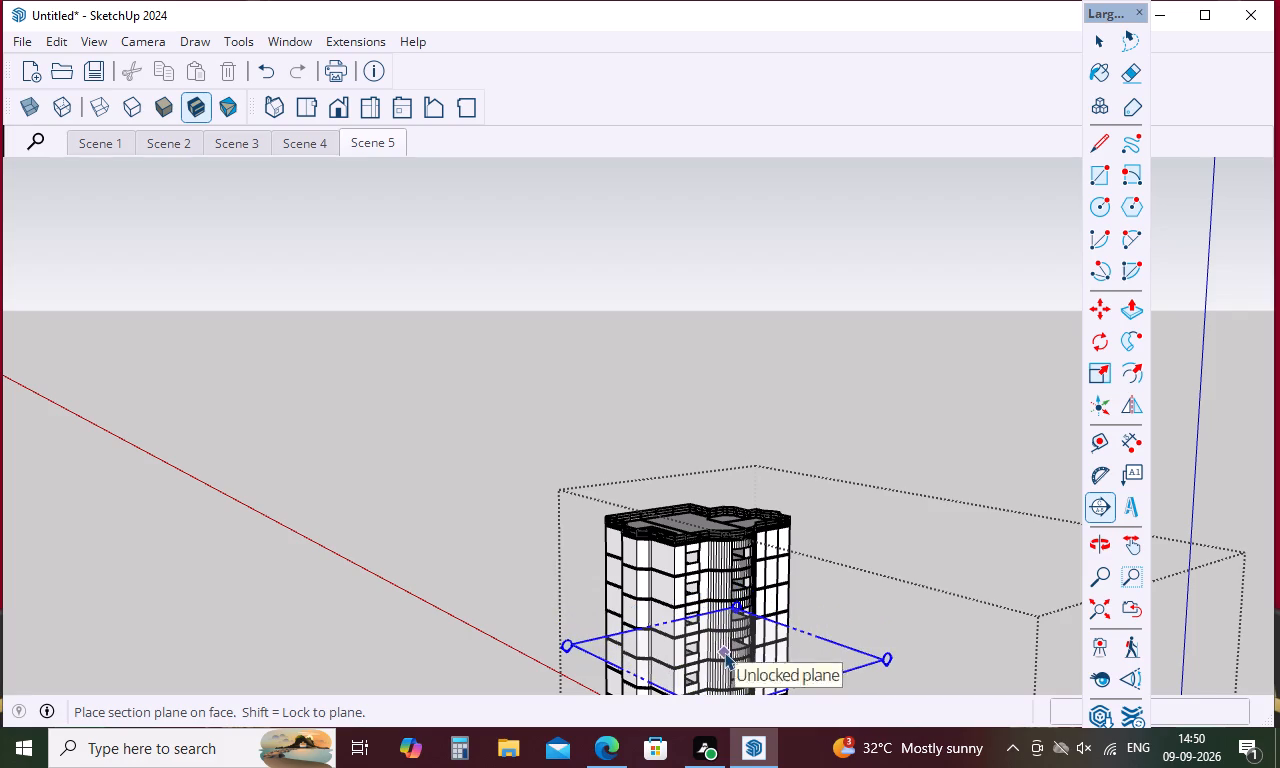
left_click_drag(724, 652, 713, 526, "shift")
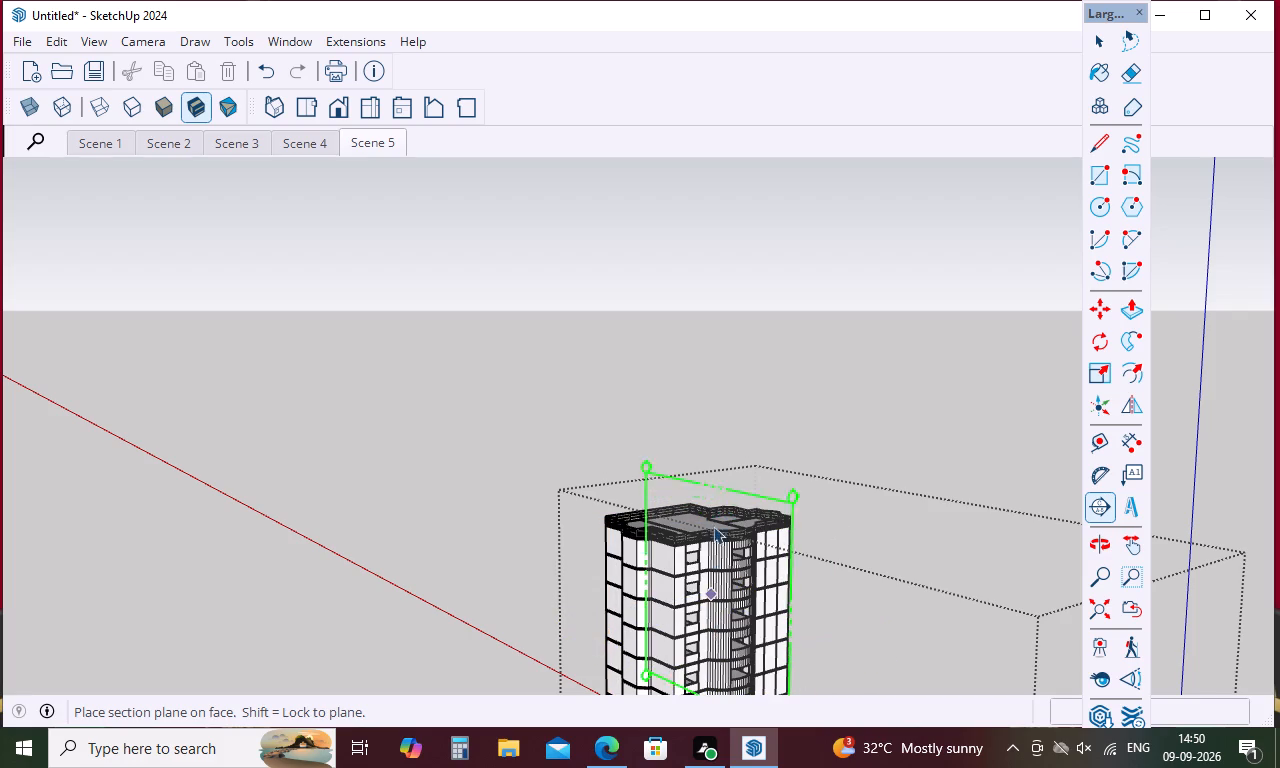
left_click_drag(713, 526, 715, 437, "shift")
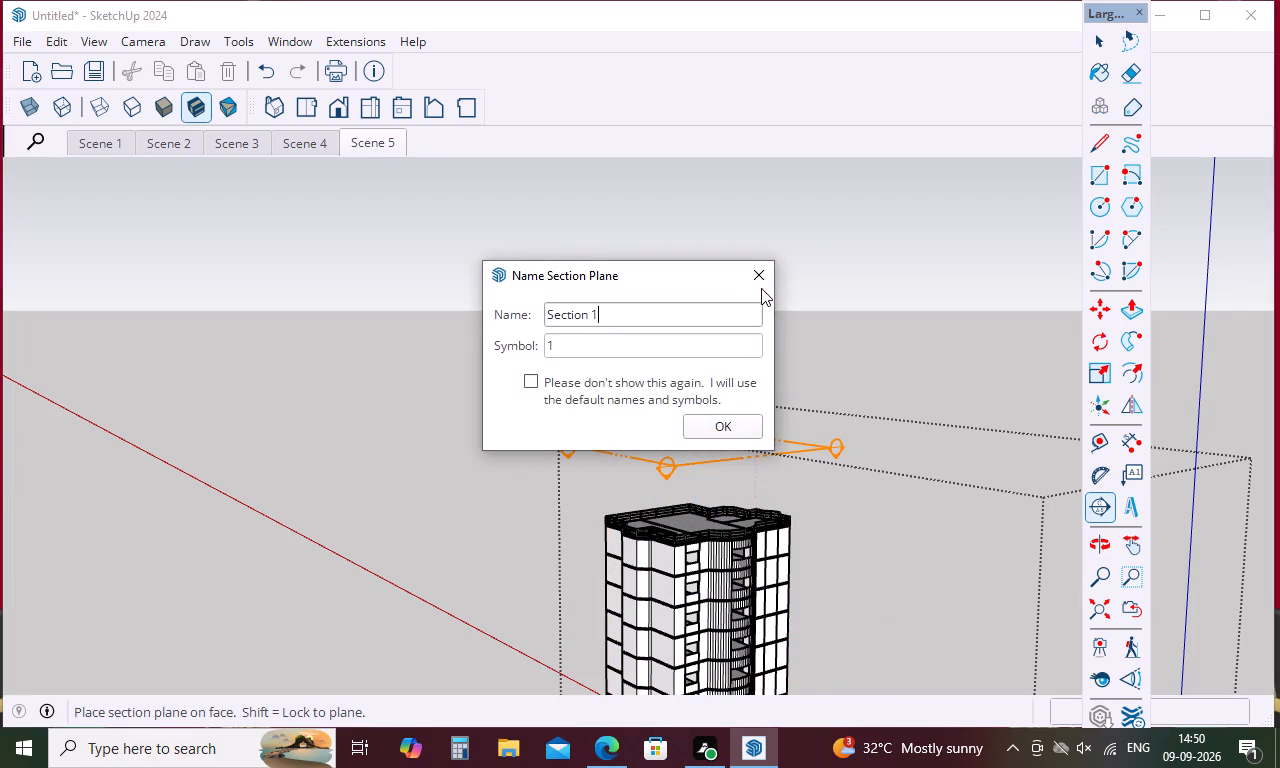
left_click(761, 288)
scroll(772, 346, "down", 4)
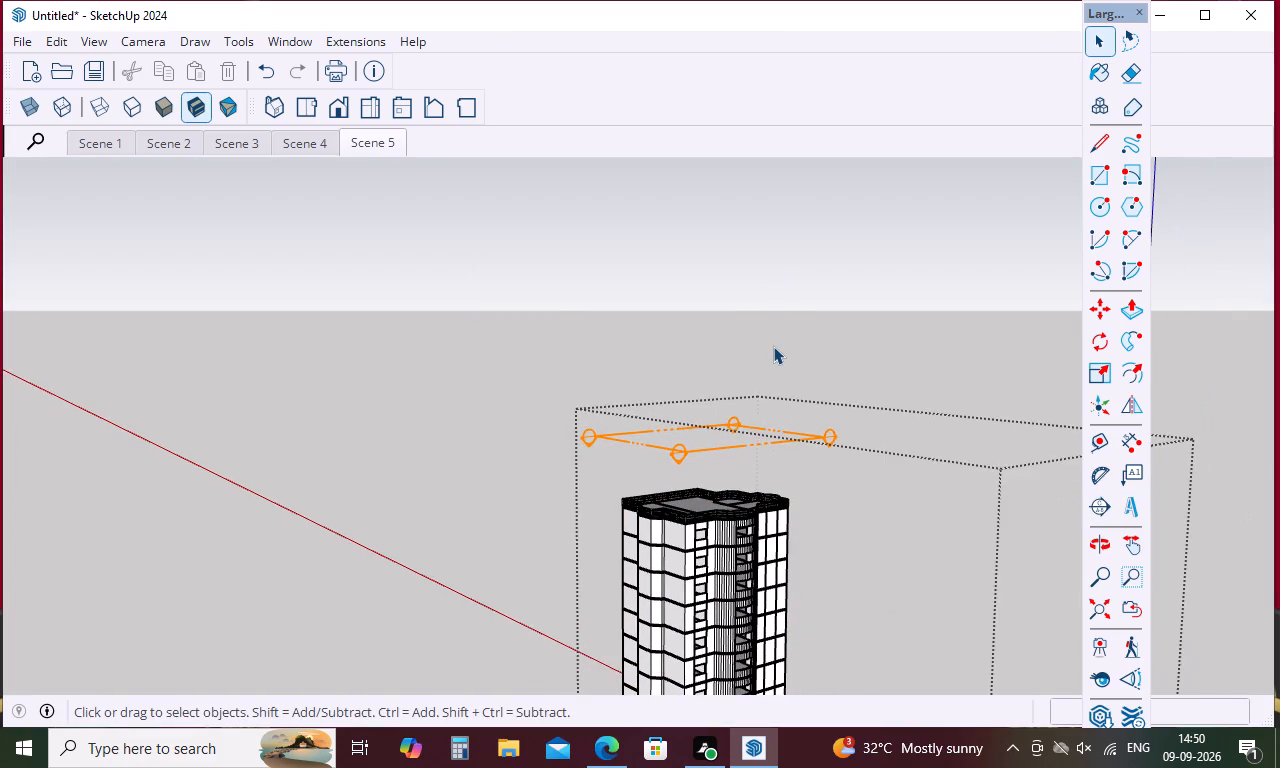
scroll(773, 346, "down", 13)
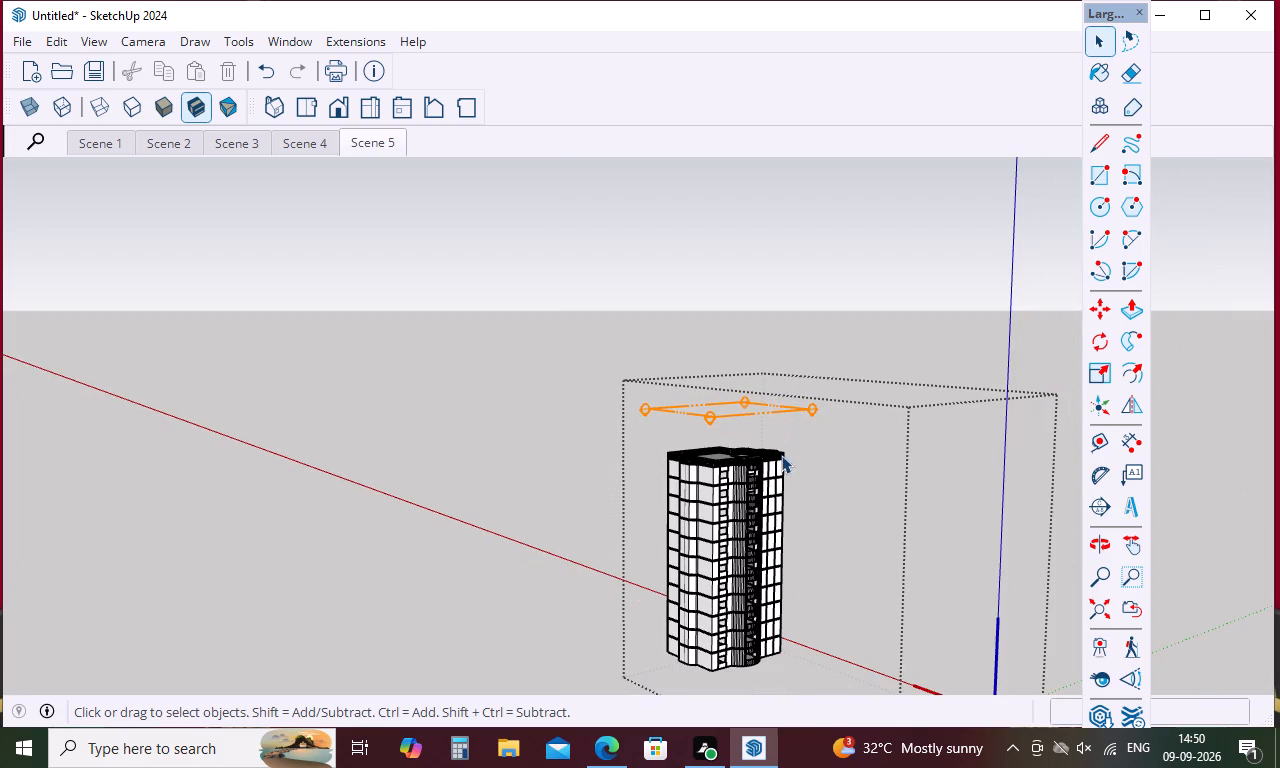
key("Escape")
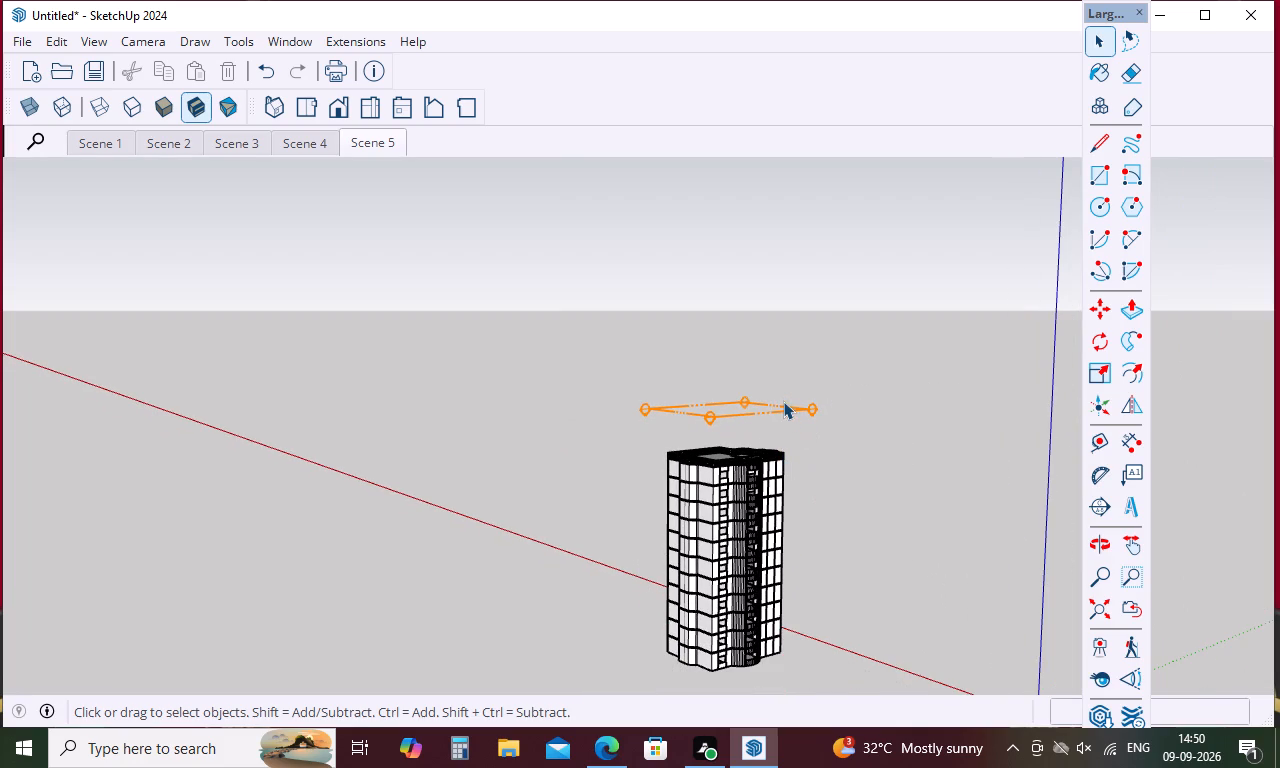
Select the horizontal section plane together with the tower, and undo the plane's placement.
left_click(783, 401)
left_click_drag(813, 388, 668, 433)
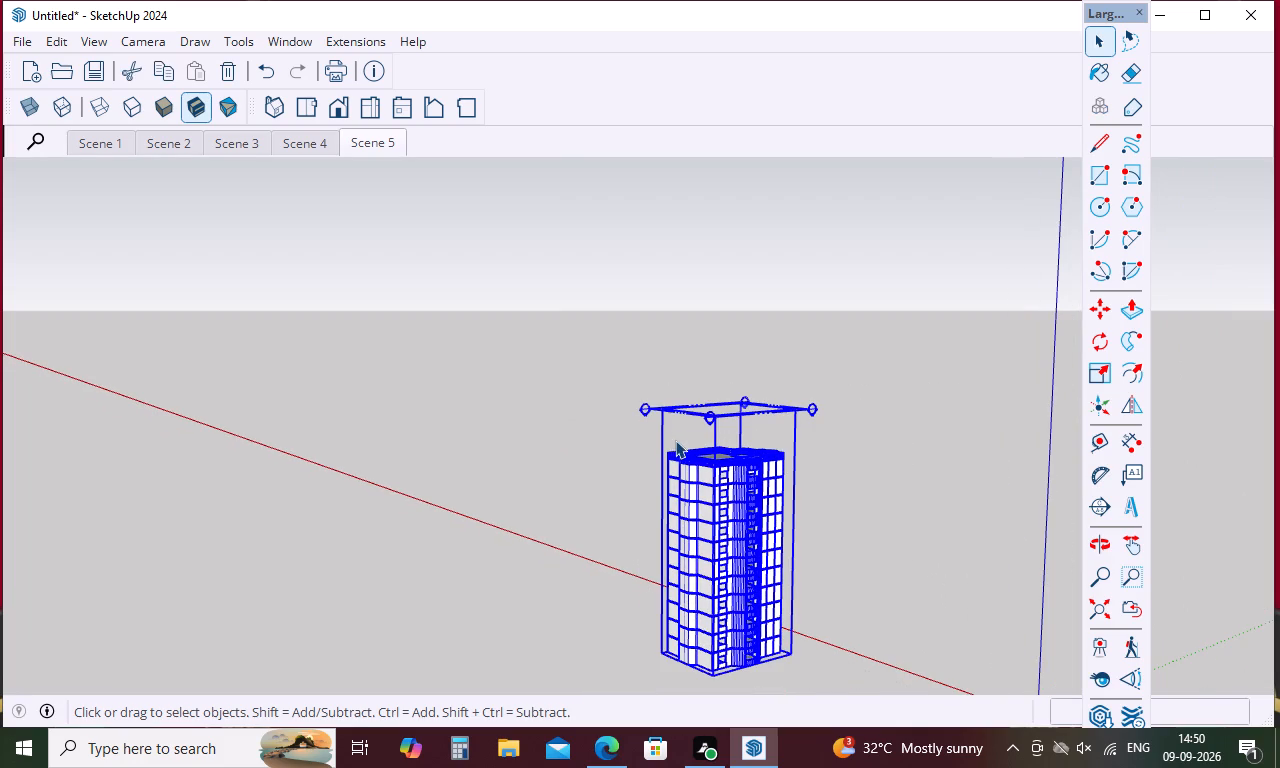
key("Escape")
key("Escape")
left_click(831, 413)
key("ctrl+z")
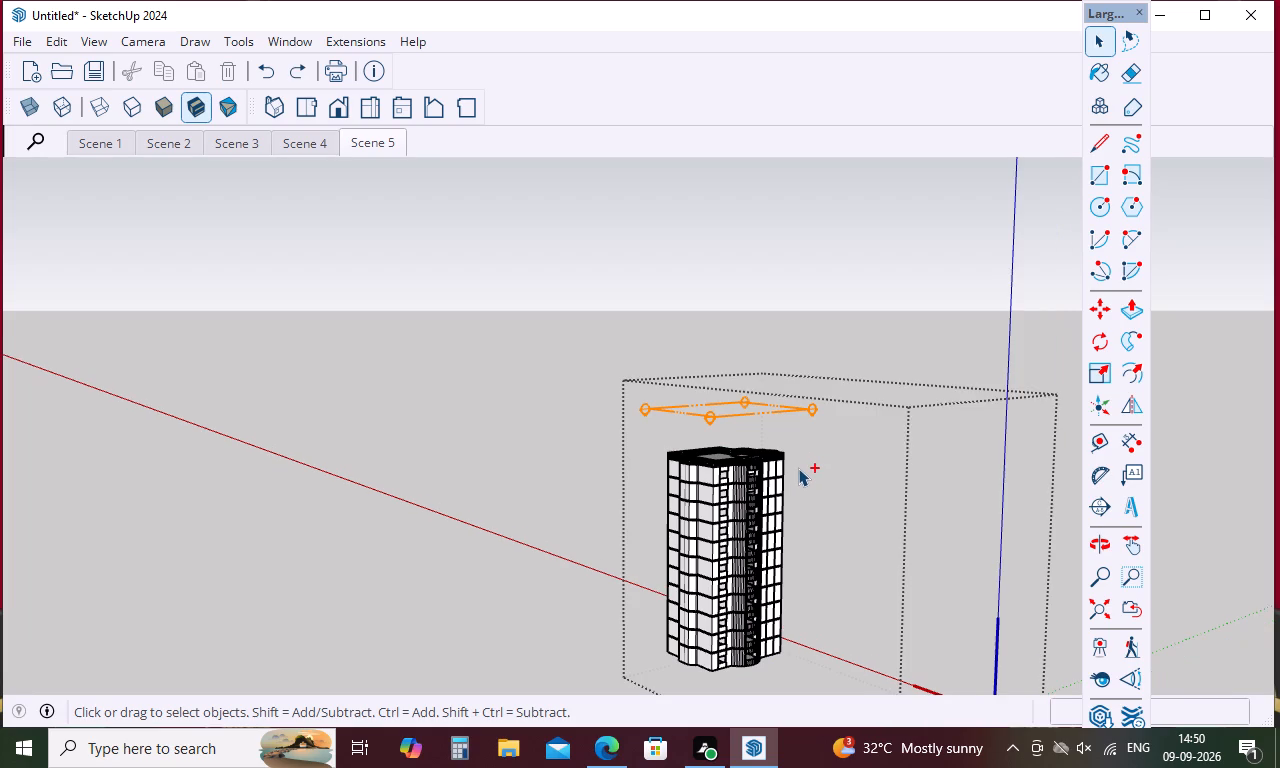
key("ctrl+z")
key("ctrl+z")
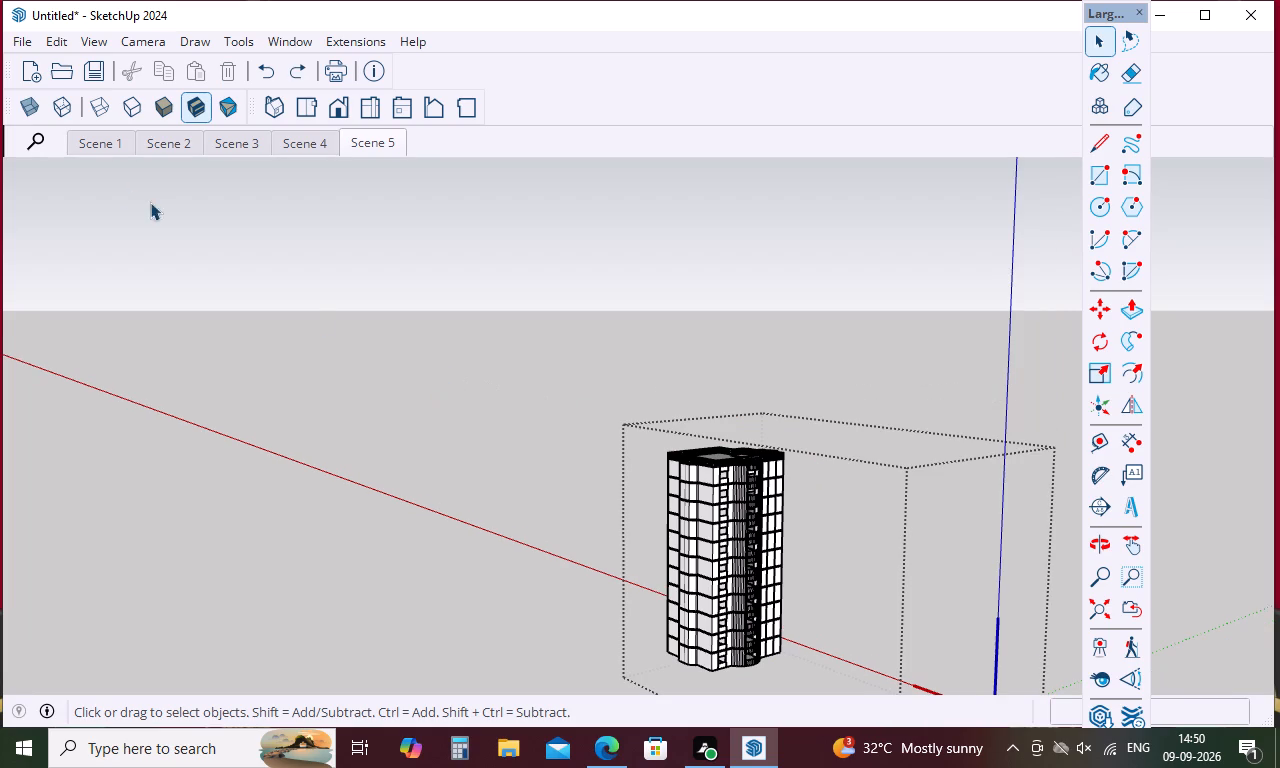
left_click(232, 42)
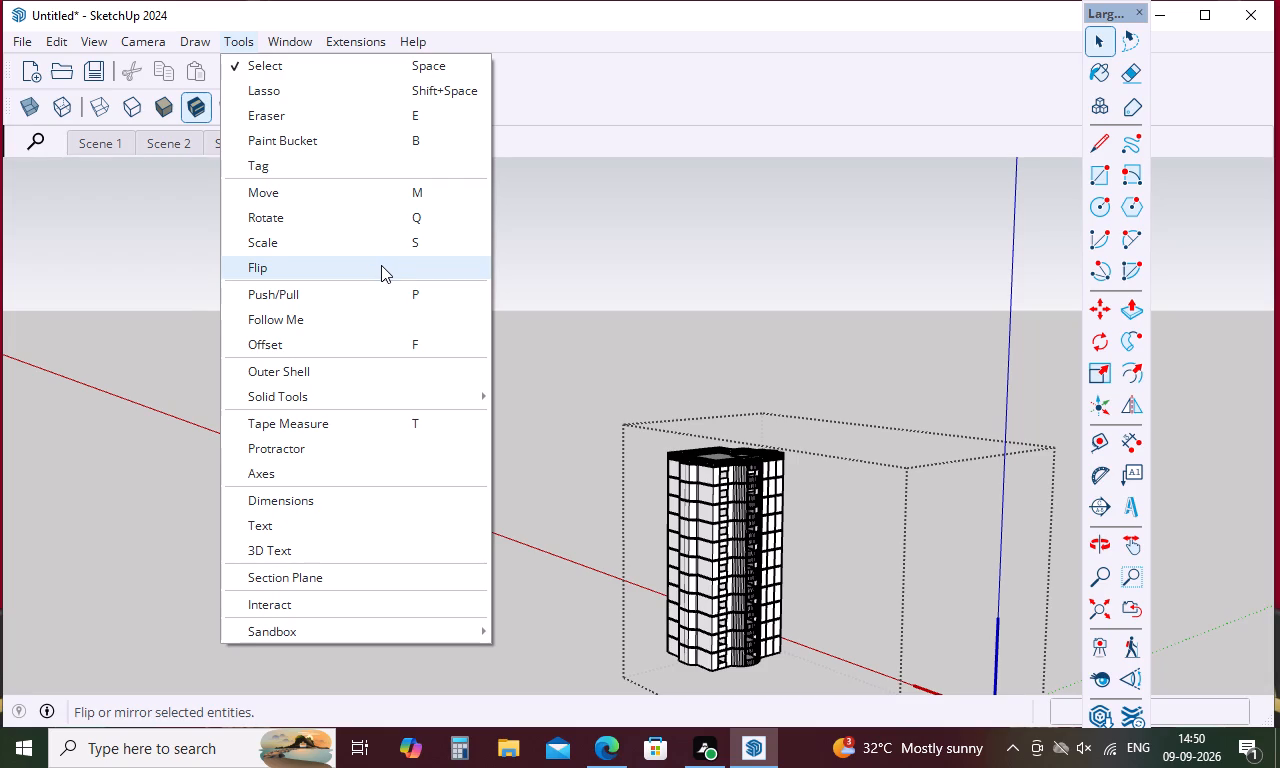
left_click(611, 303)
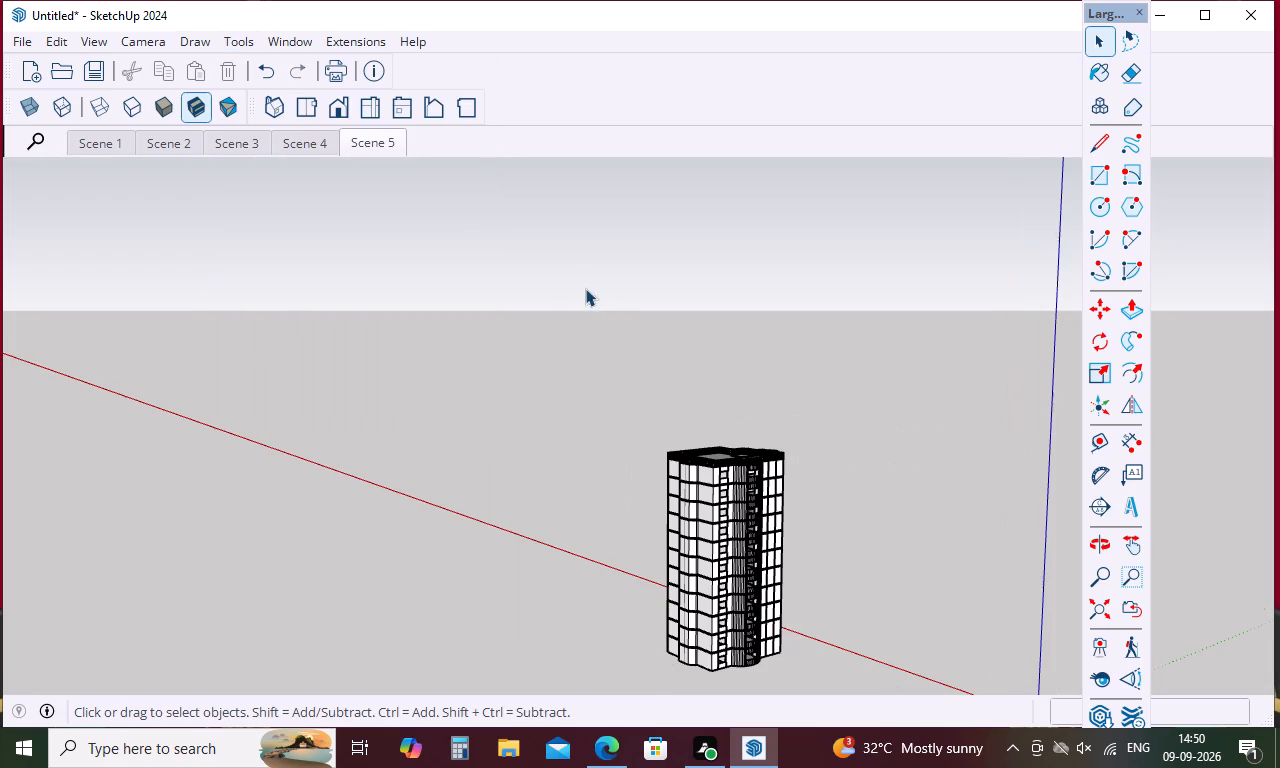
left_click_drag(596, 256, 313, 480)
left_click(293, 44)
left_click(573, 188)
Cut the tower with a vertical section plane parallel to the red axis, named Section 1 with symbol 1, and suppress future naming prompts.
left_click(234, 40)
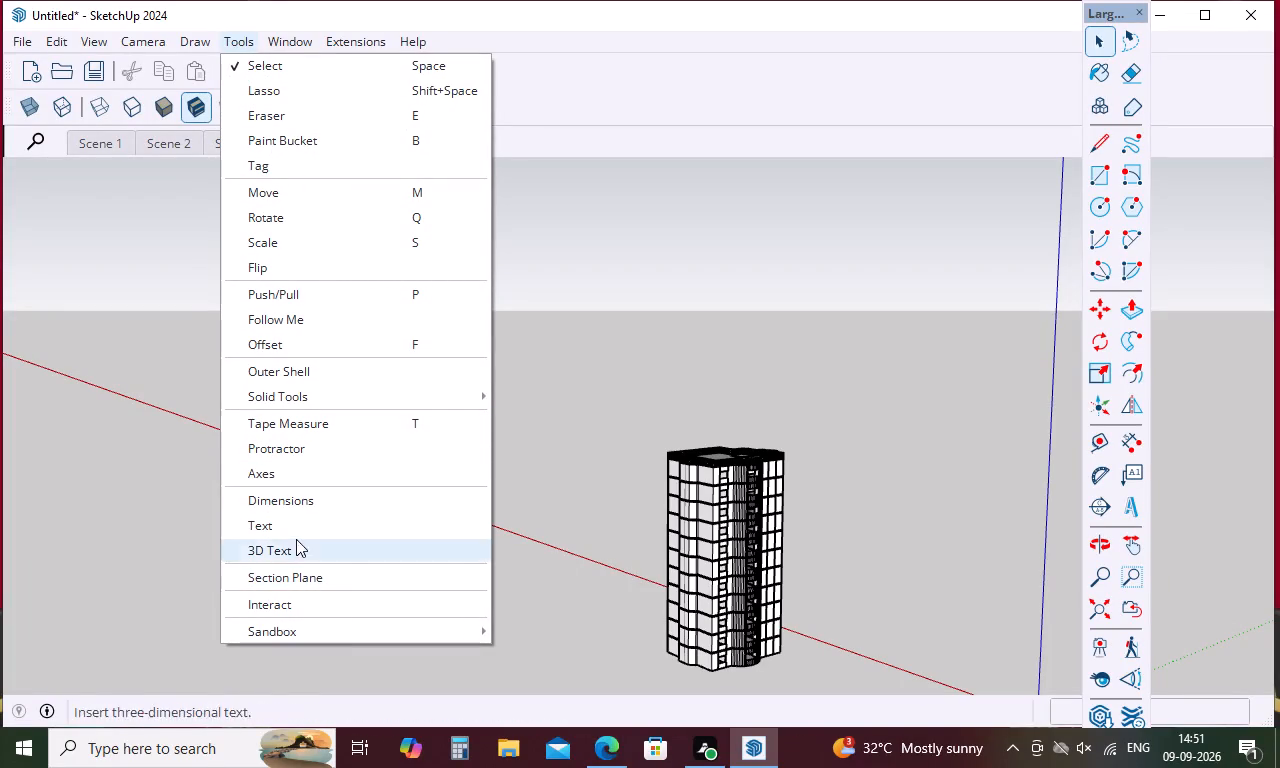
left_click(338, 584)
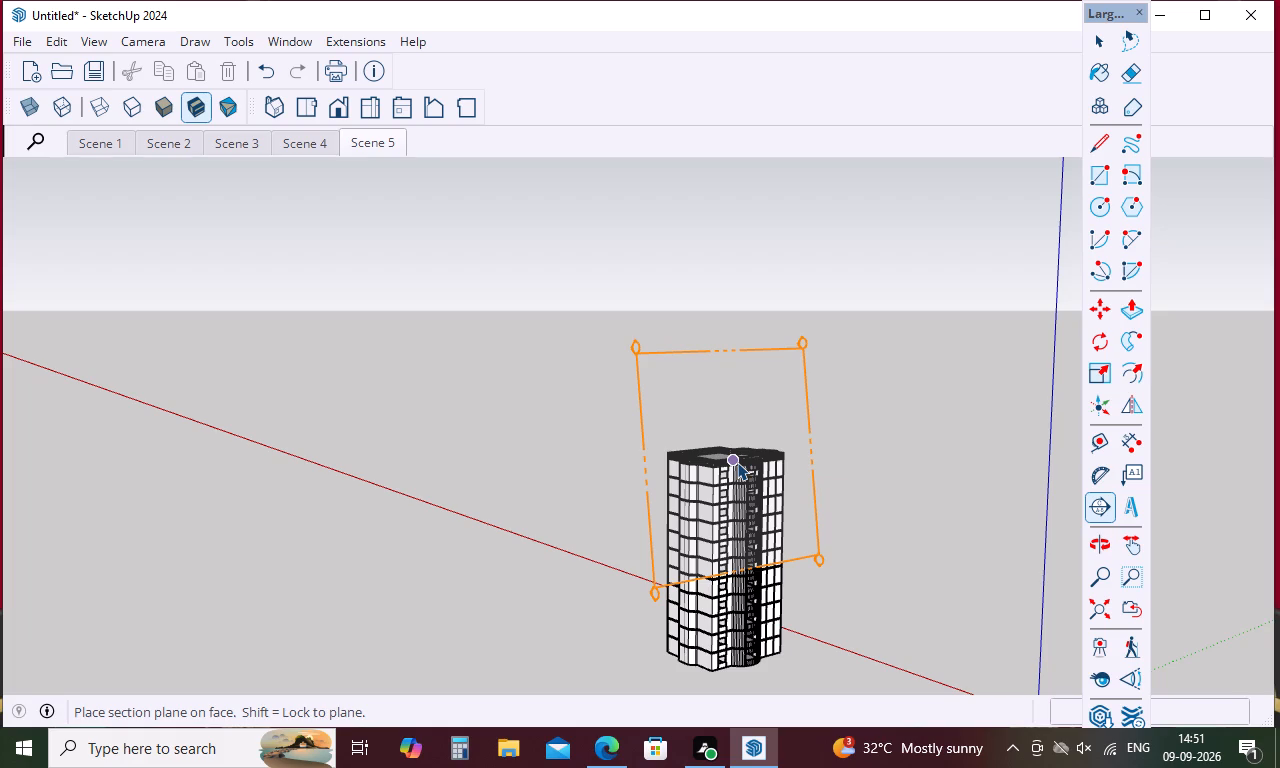
left_click(737, 462)
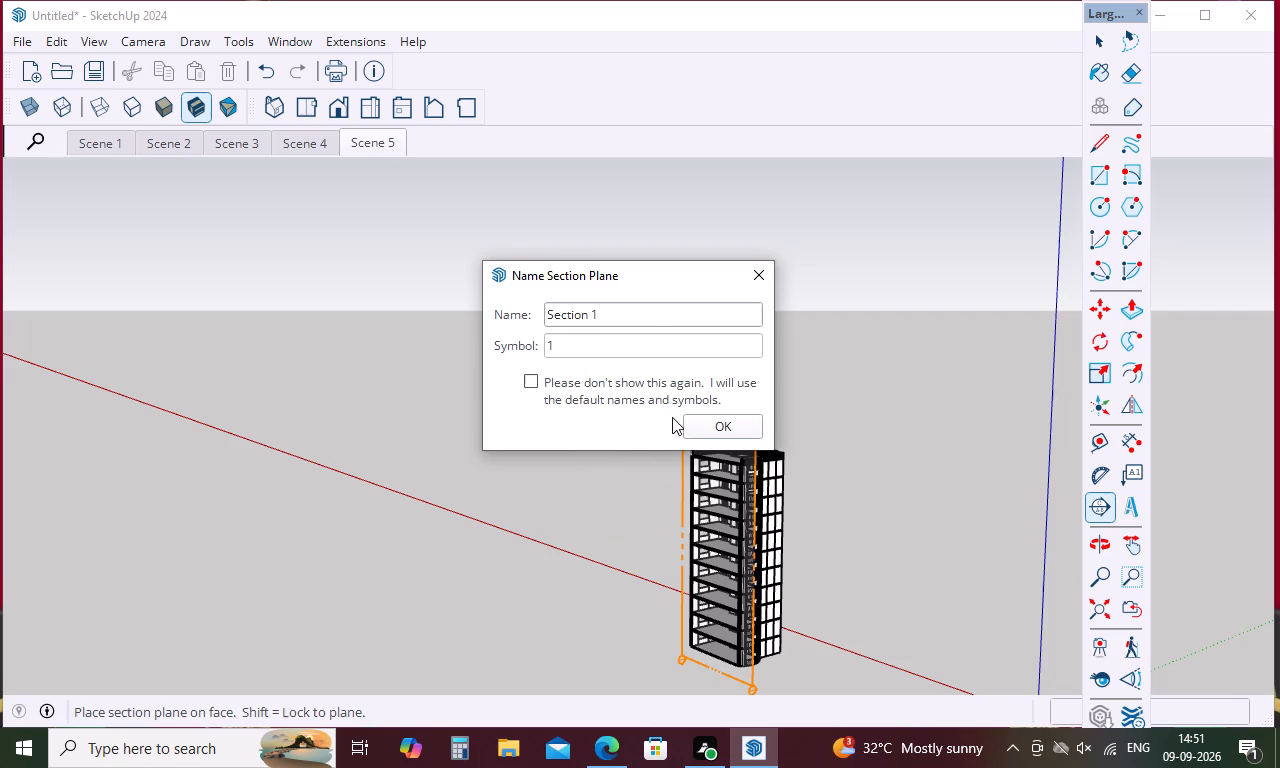
left_click(535, 379)
left_click(748, 418)
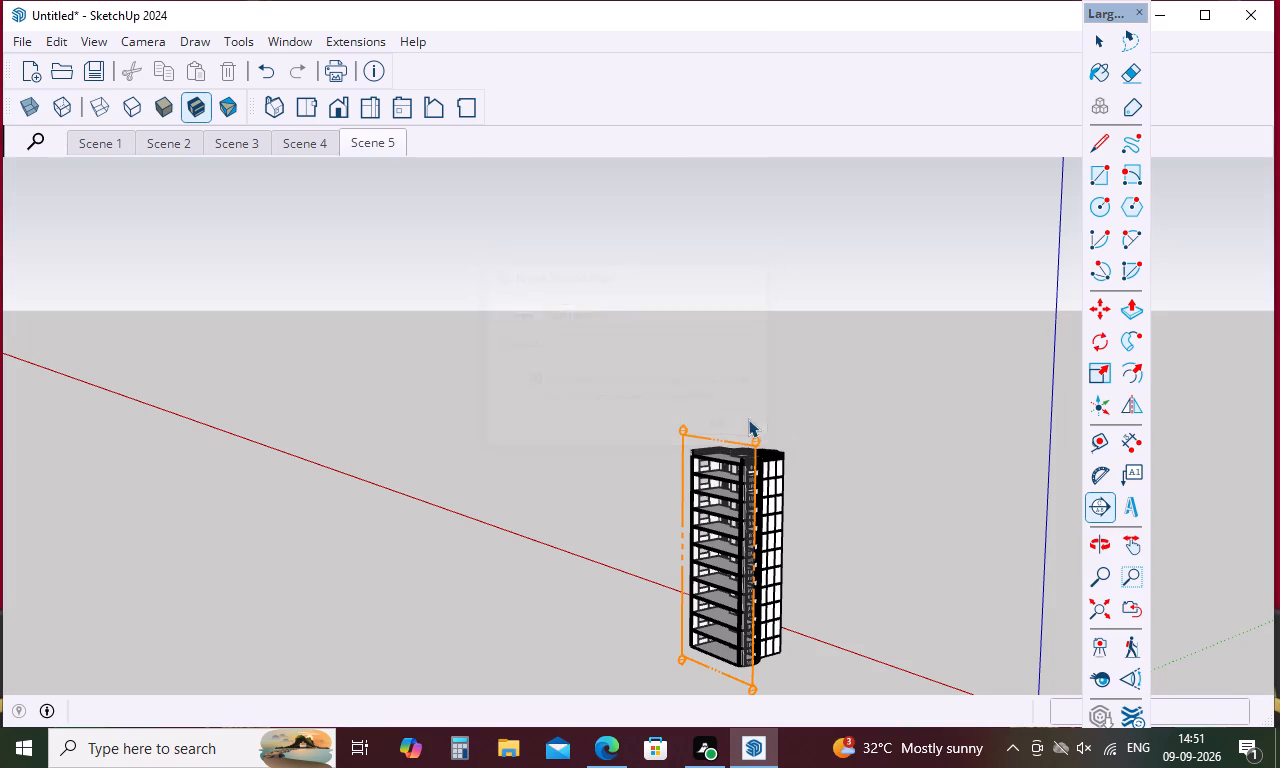
Swing around to face the tower's vertical cut head-on and examine the floor slabs over its full height.
middle_click_drag(808, 487, 943, 475)
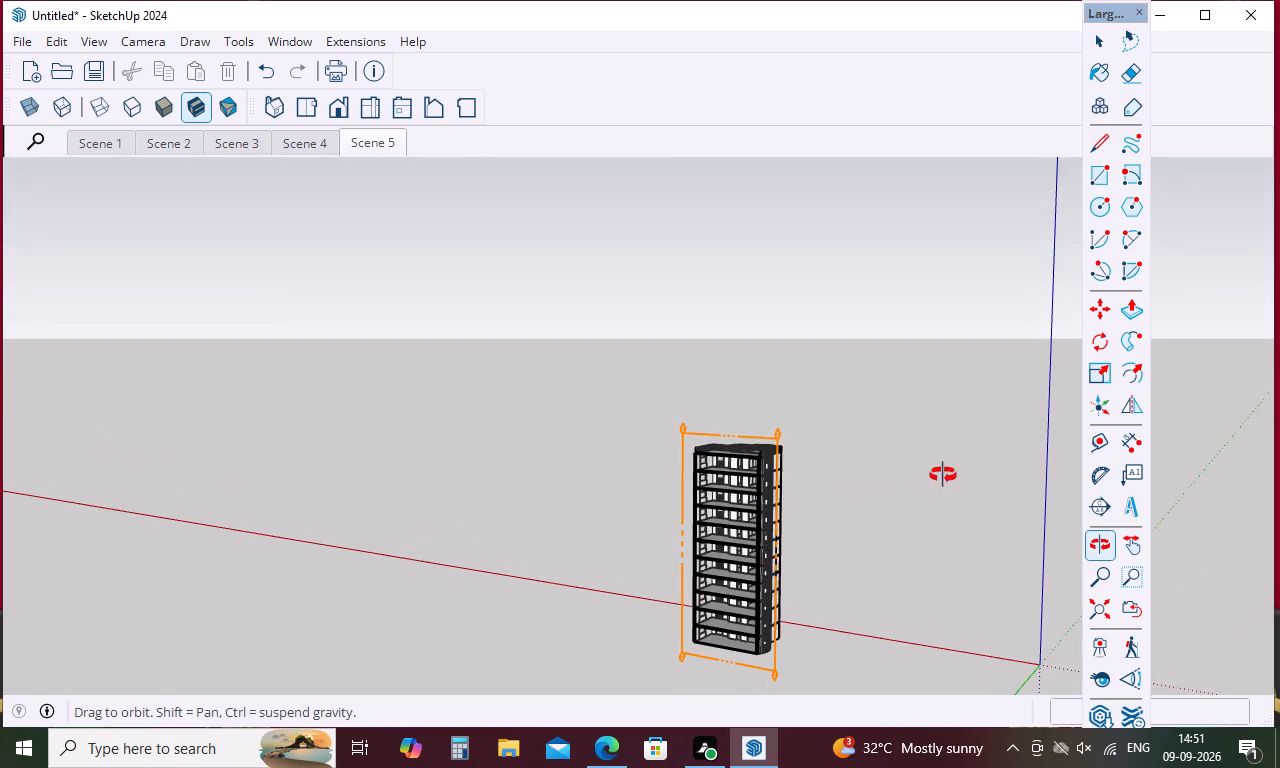
middle_click_drag(943, 475, 982, 457)
scroll(734, 658, "down", 1)
scroll(729, 652, "up", 3)
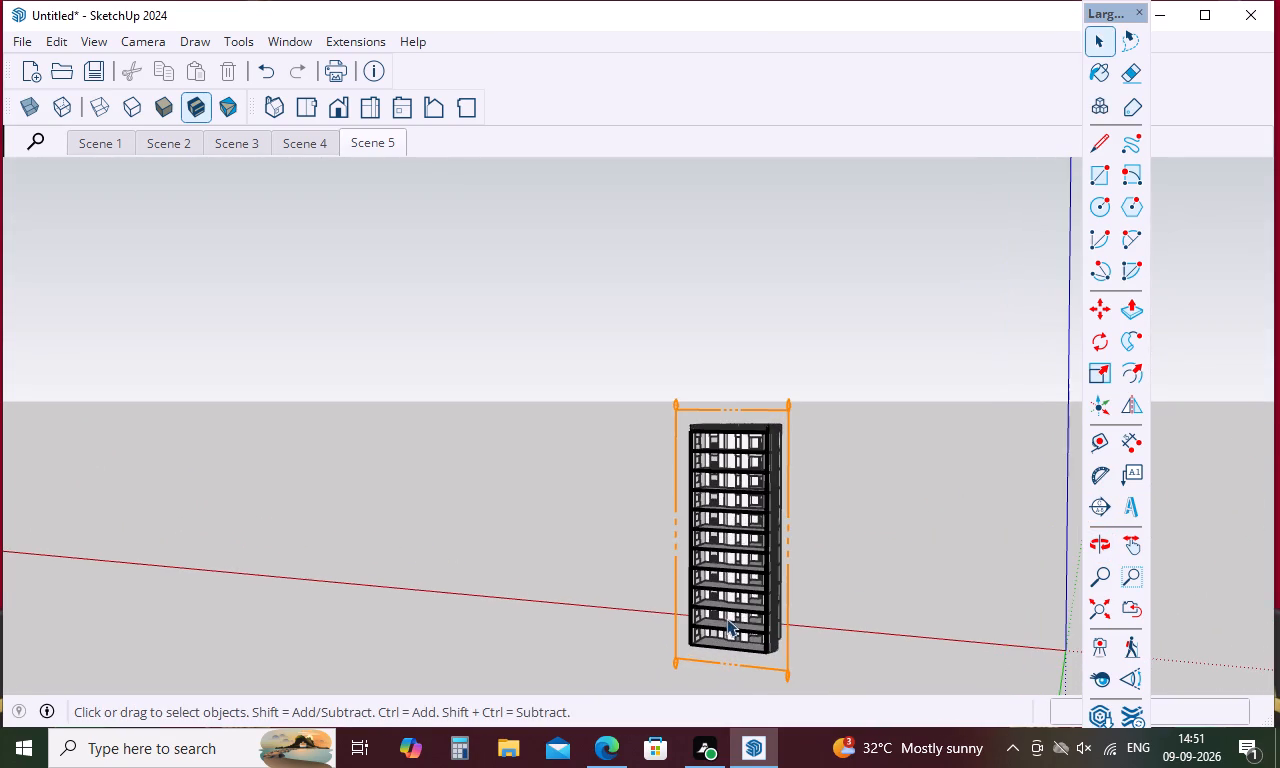
scroll(727, 621, "up", 13)
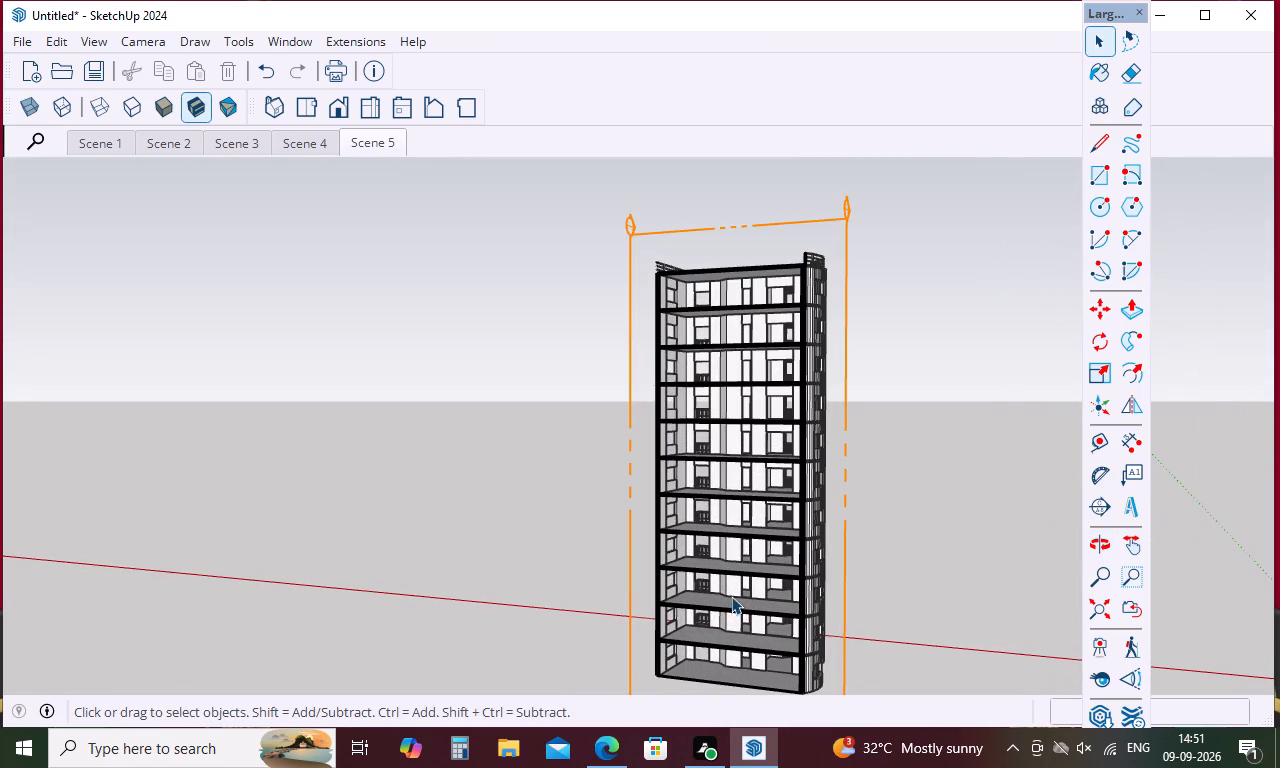
middle_click_drag(734, 593, 833, 606)
scroll(795, 639, "up", 3)
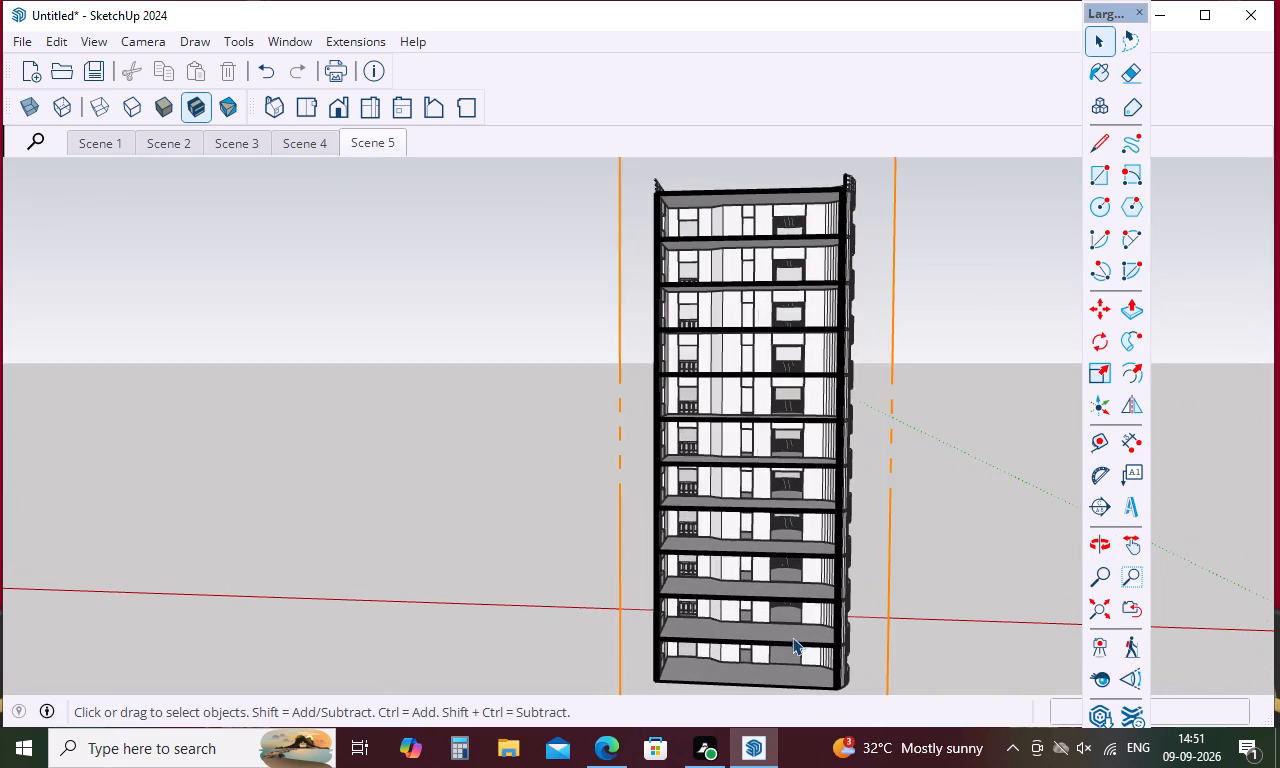
middle_click_drag(821, 620, 880, 605)
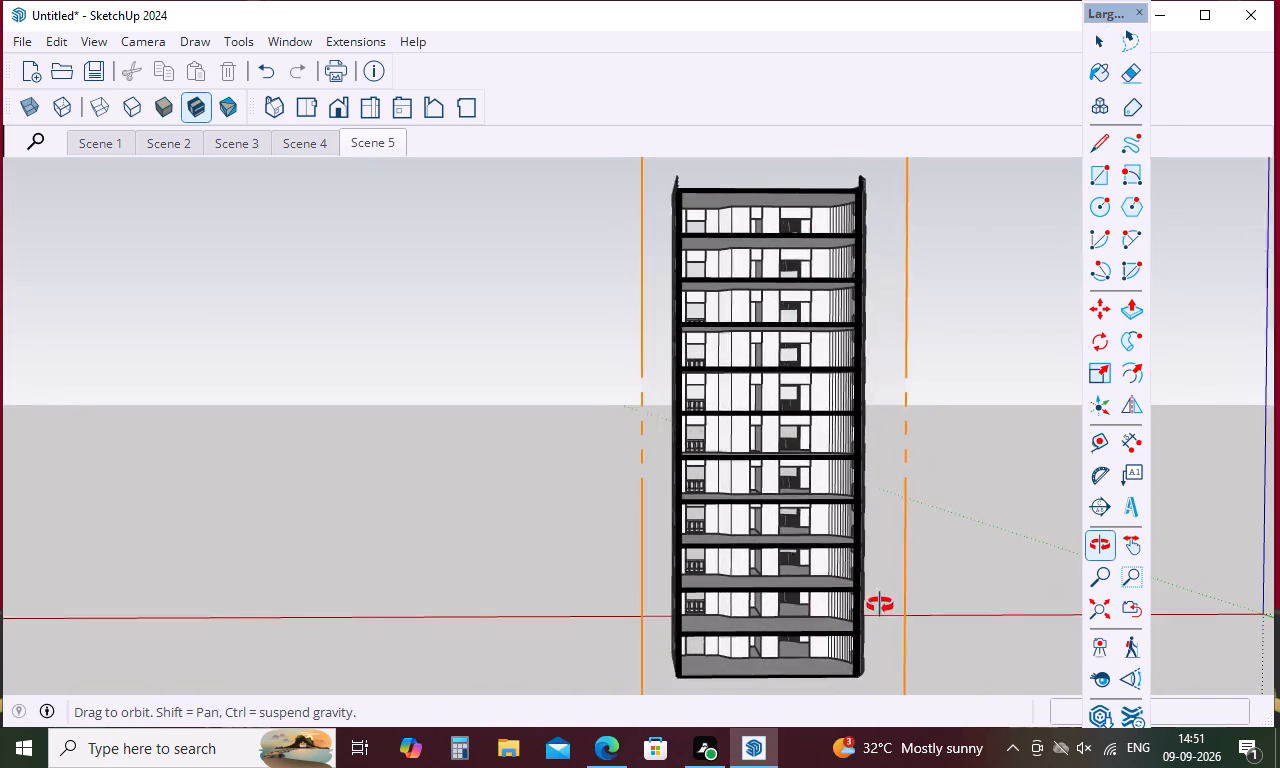
middle_click_drag(880, 605, 856, 606)
Examine the lower storeys' interior walls, openings and balcony railings close up through the cut, and back off to the wider section.
scroll(777, 641, "up", 5)
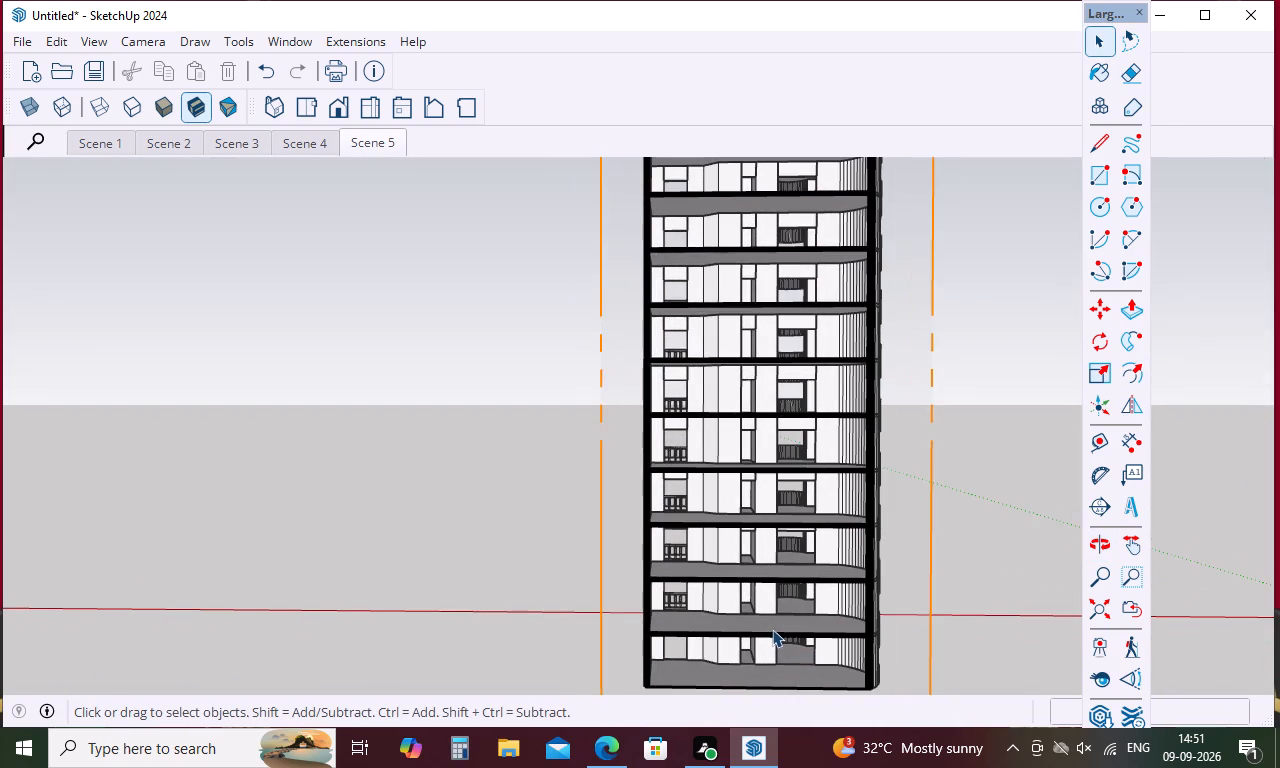
scroll(772, 629, "up", 6)
scroll(783, 618, "down", 4)
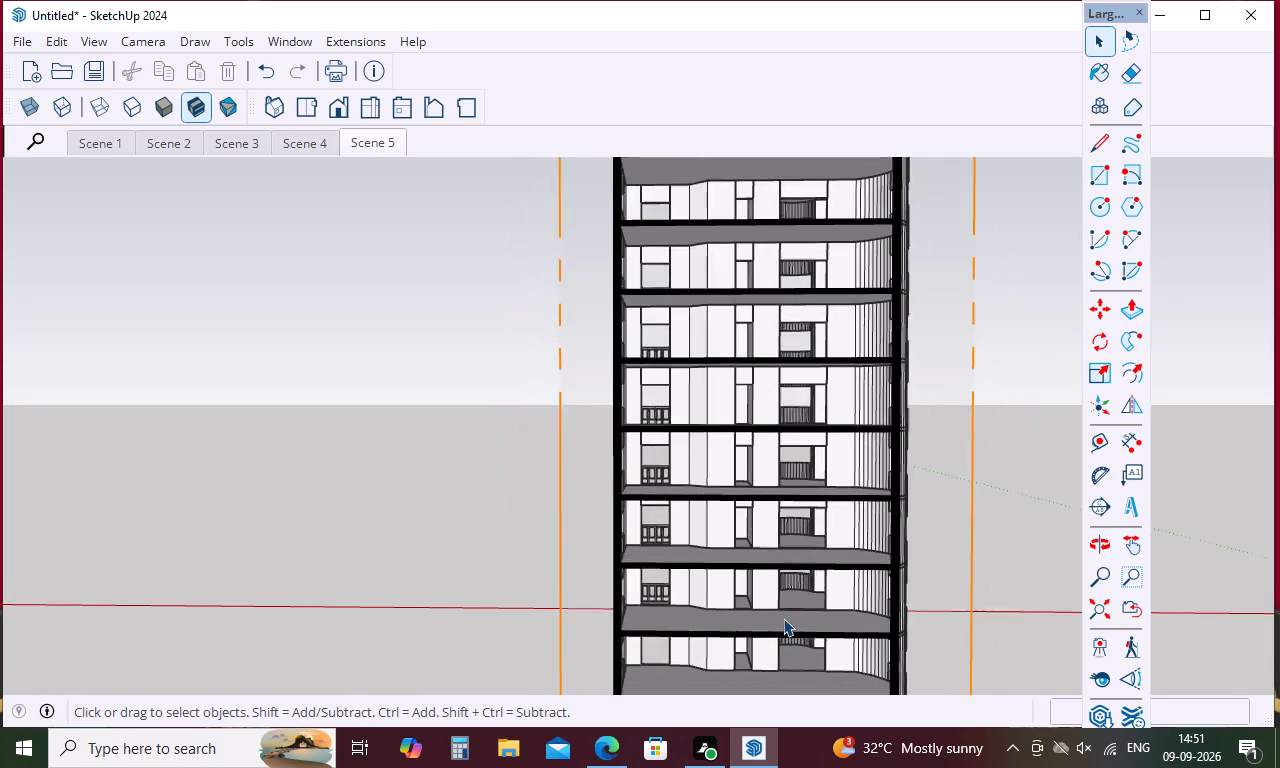
scroll(802, 652, "up", 4)
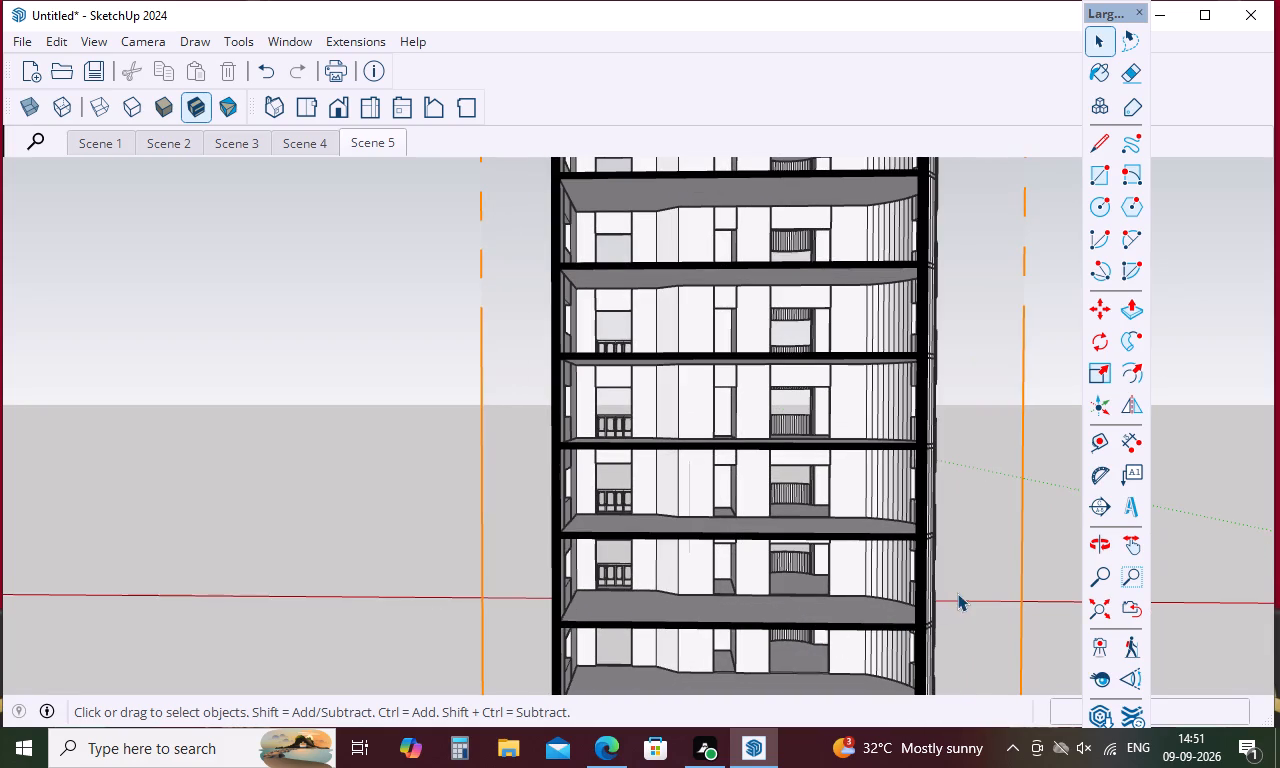
scroll(778, 643, "up", 6)
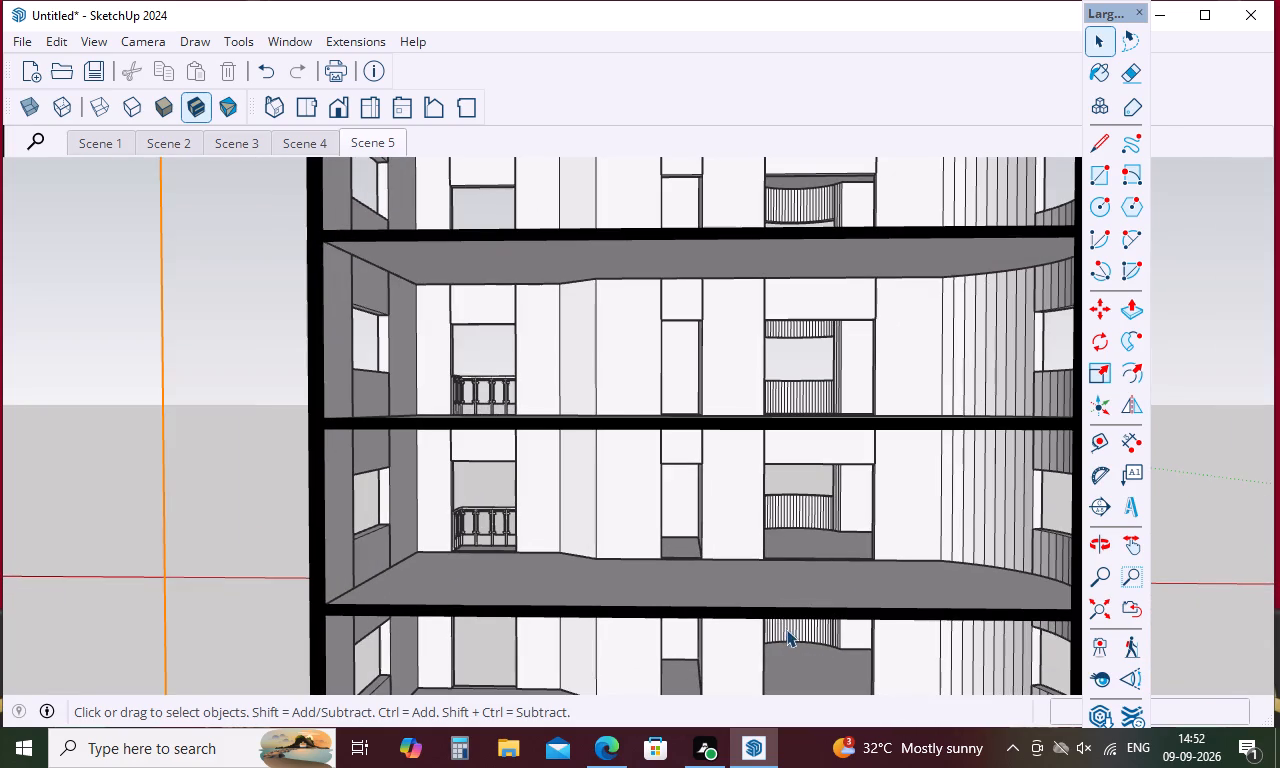
scroll(788, 627, "up", 2)
scroll(804, 548, "down", 2)
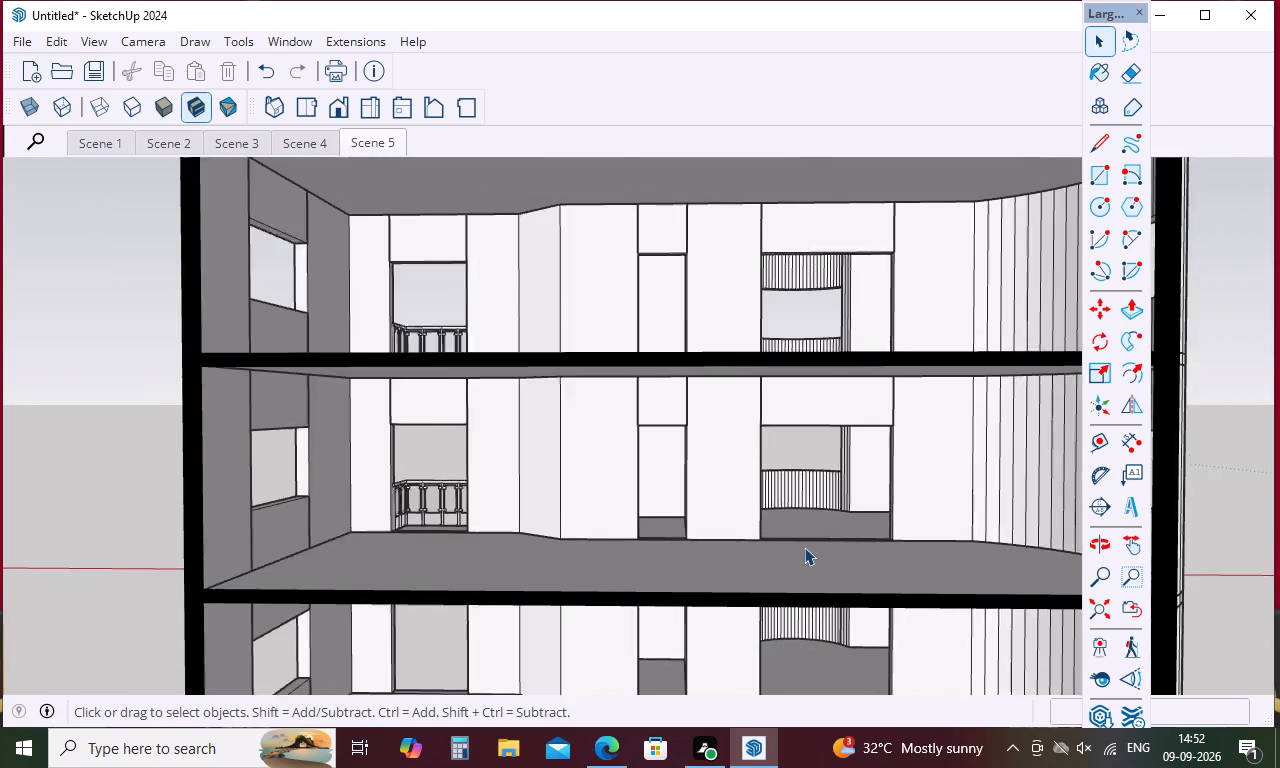
scroll(804, 547, "down", 13)
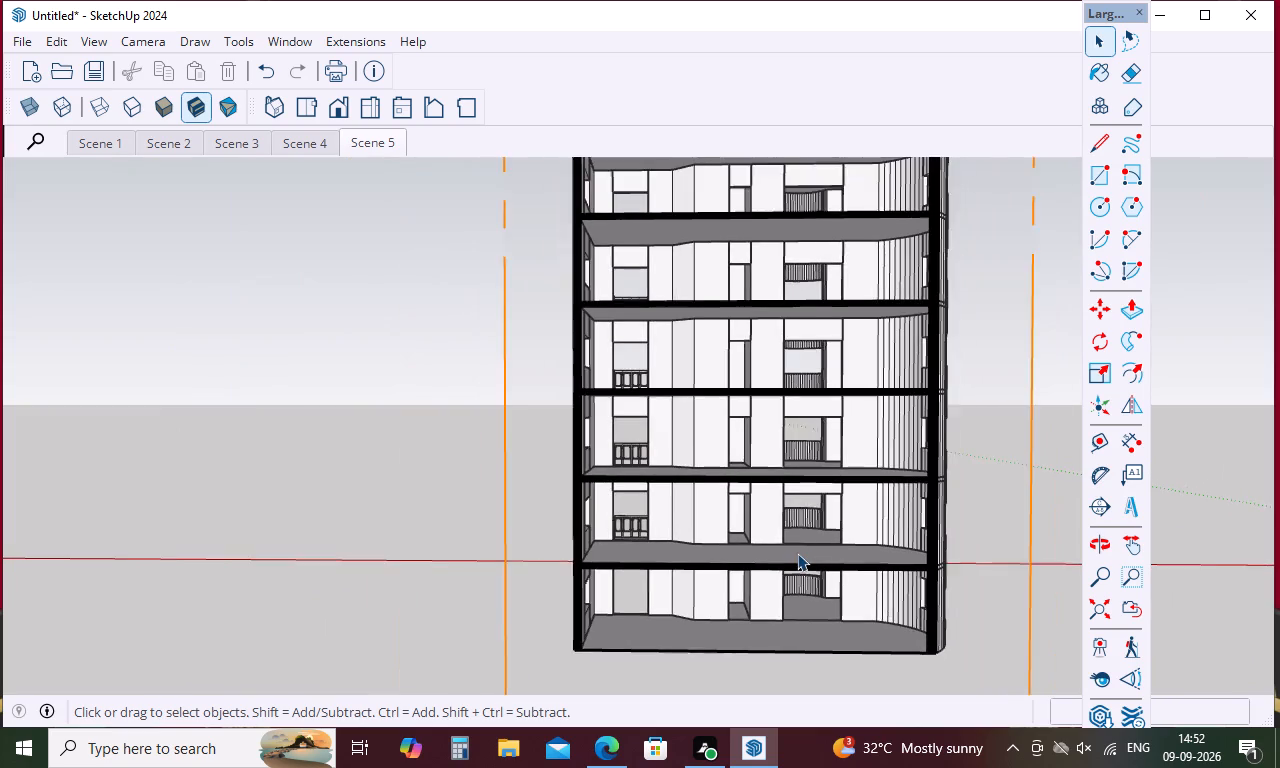
scroll(797, 553, "down", 10)
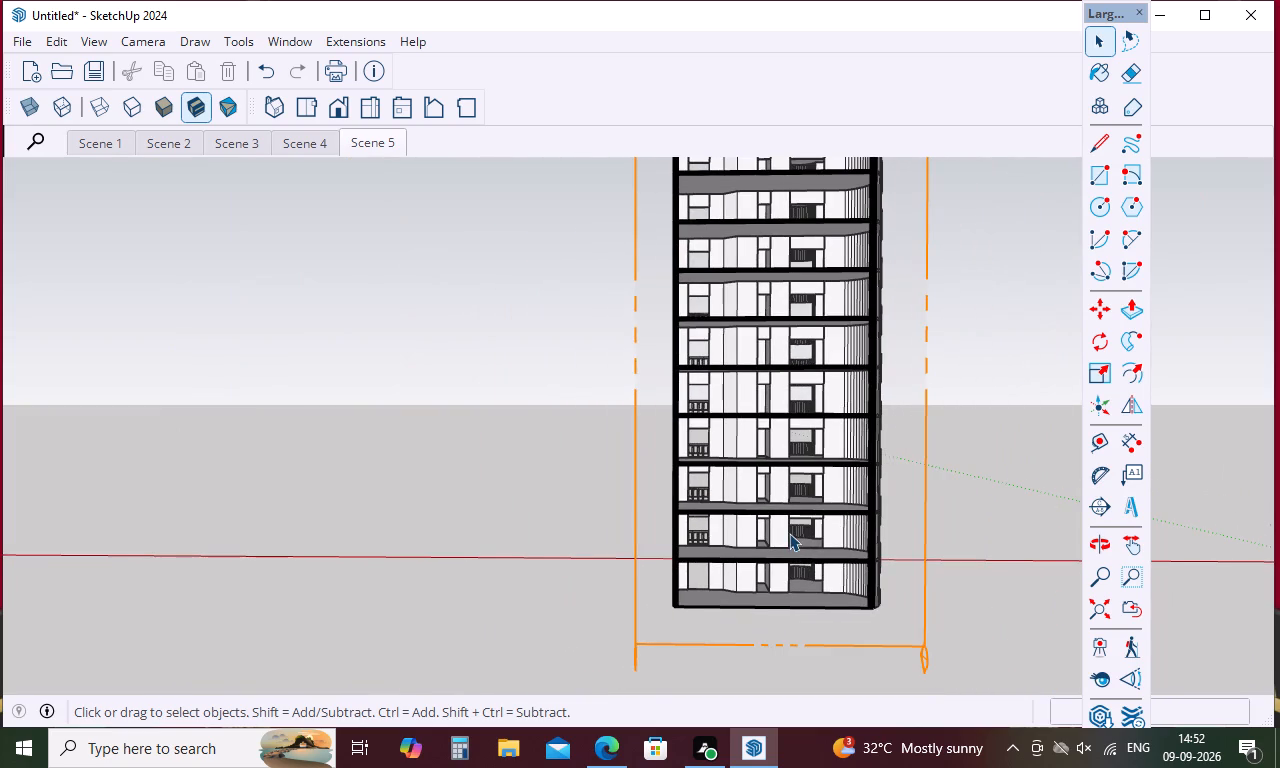
Frame the tower's vertical cut and save it as a new scene after Scene 5, keeping the style changes as a new style, and update that scene.
scroll(789, 533, "down", 2)
middle_click_drag(807, 504, 813, 544)
scroll(826, 464, "down", 3)
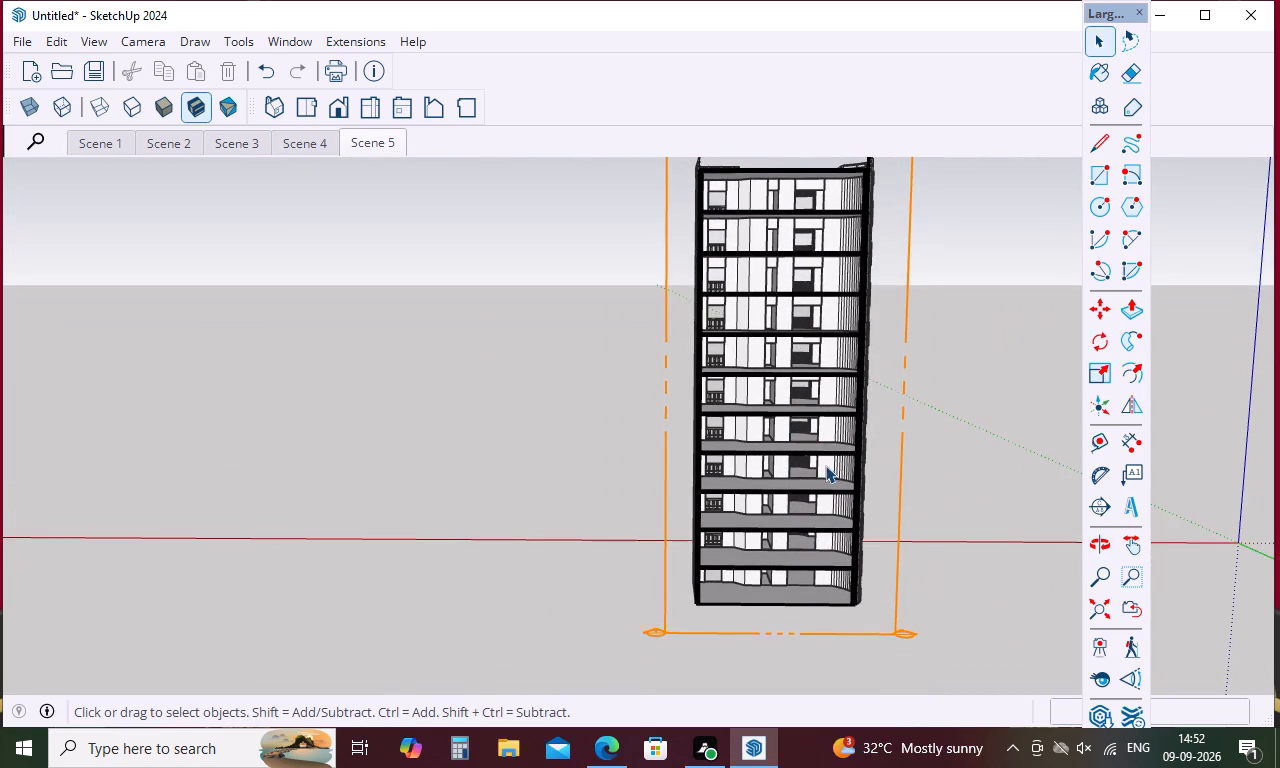
scroll(825, 465, "down", 1)
scroll(828, 180, "up", 3)
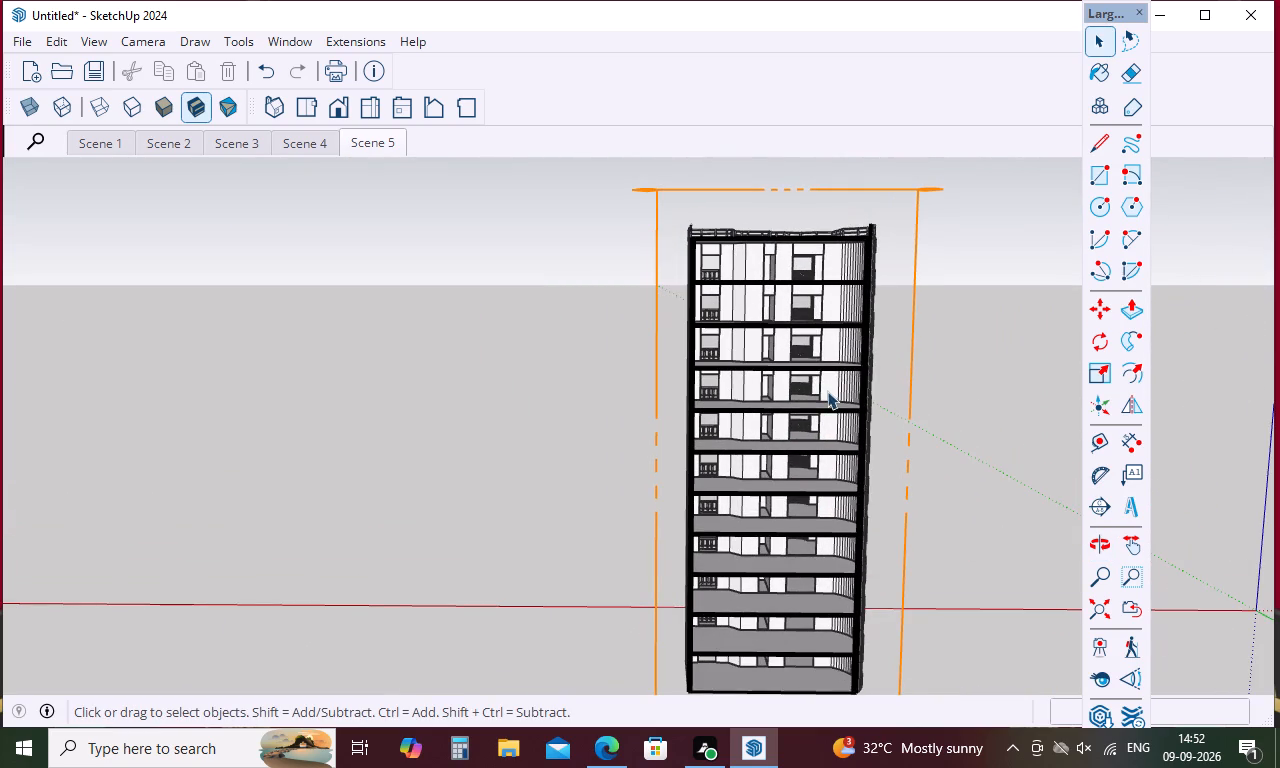
scroll(827, 391, "down", 2)
scroll(751, 623, "up", 6)
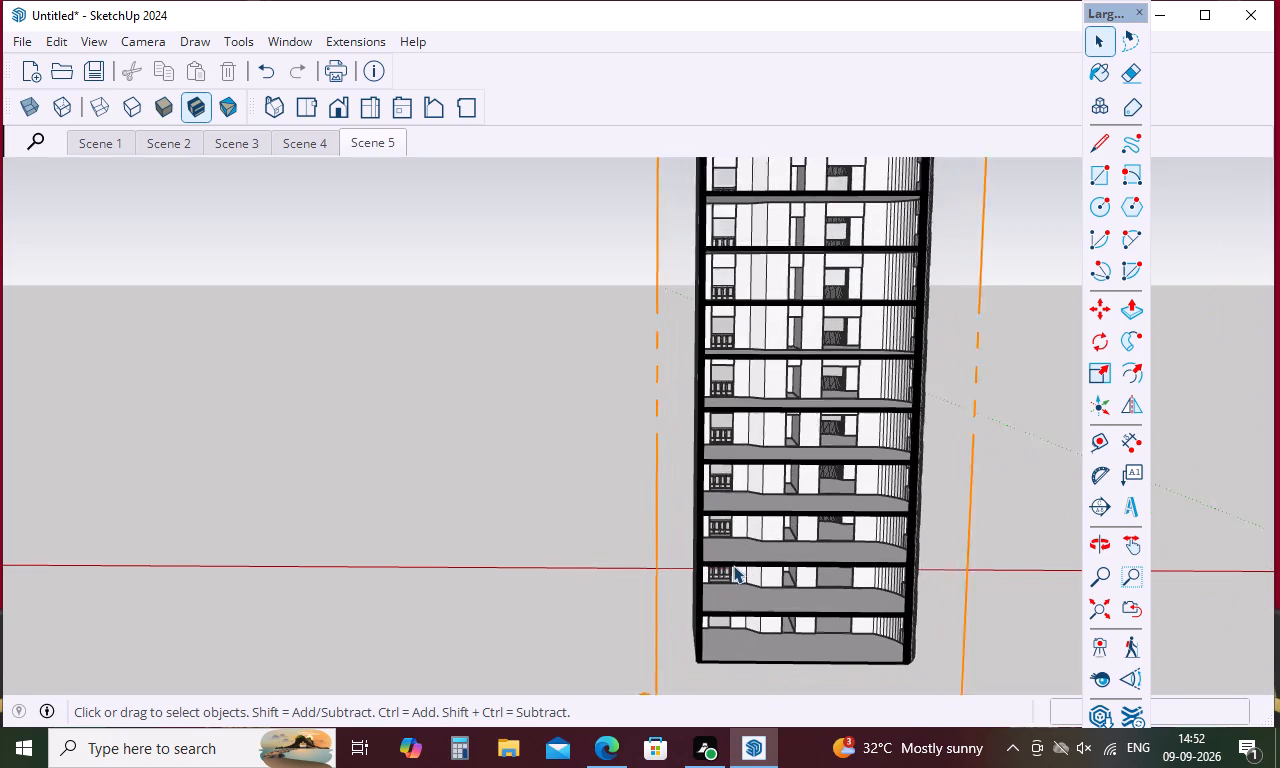
right_click(374, 144)
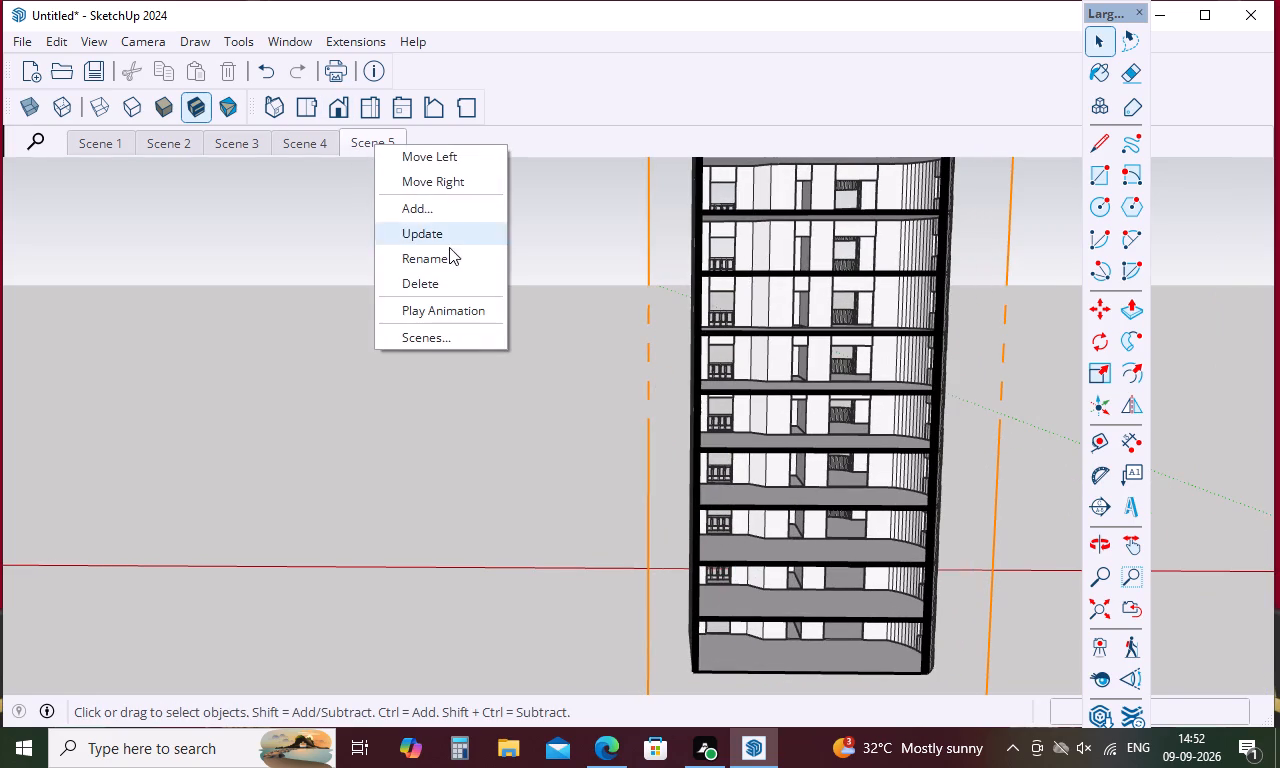
left_click(459, 216)
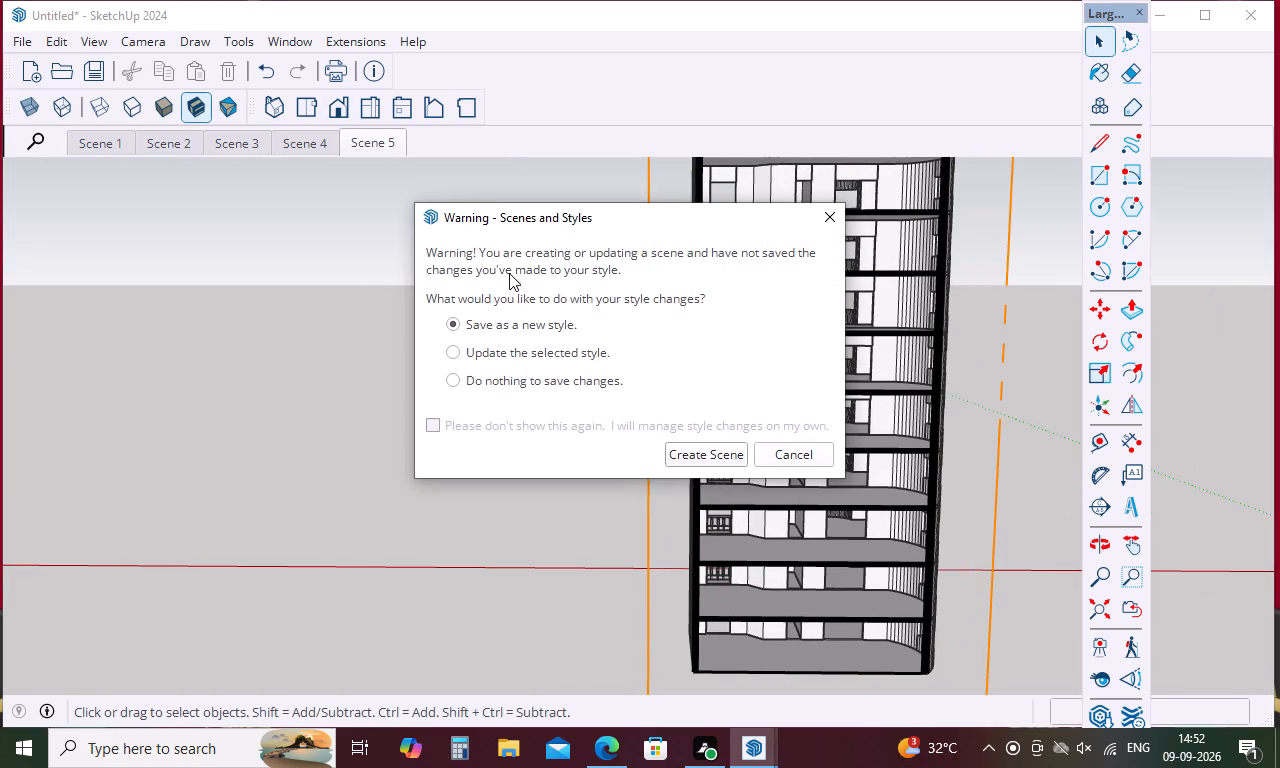
left_click(684, 451)
right_click(445, 151)
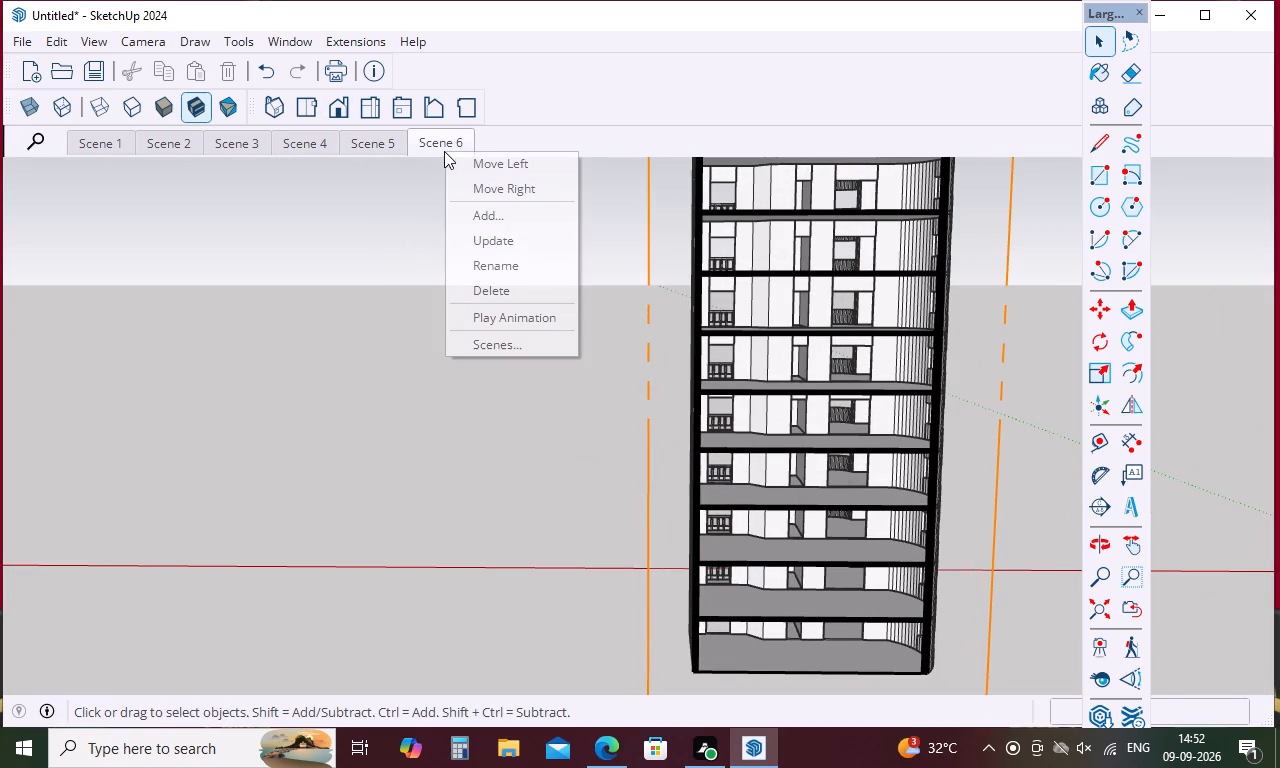
left_click(529, 242)
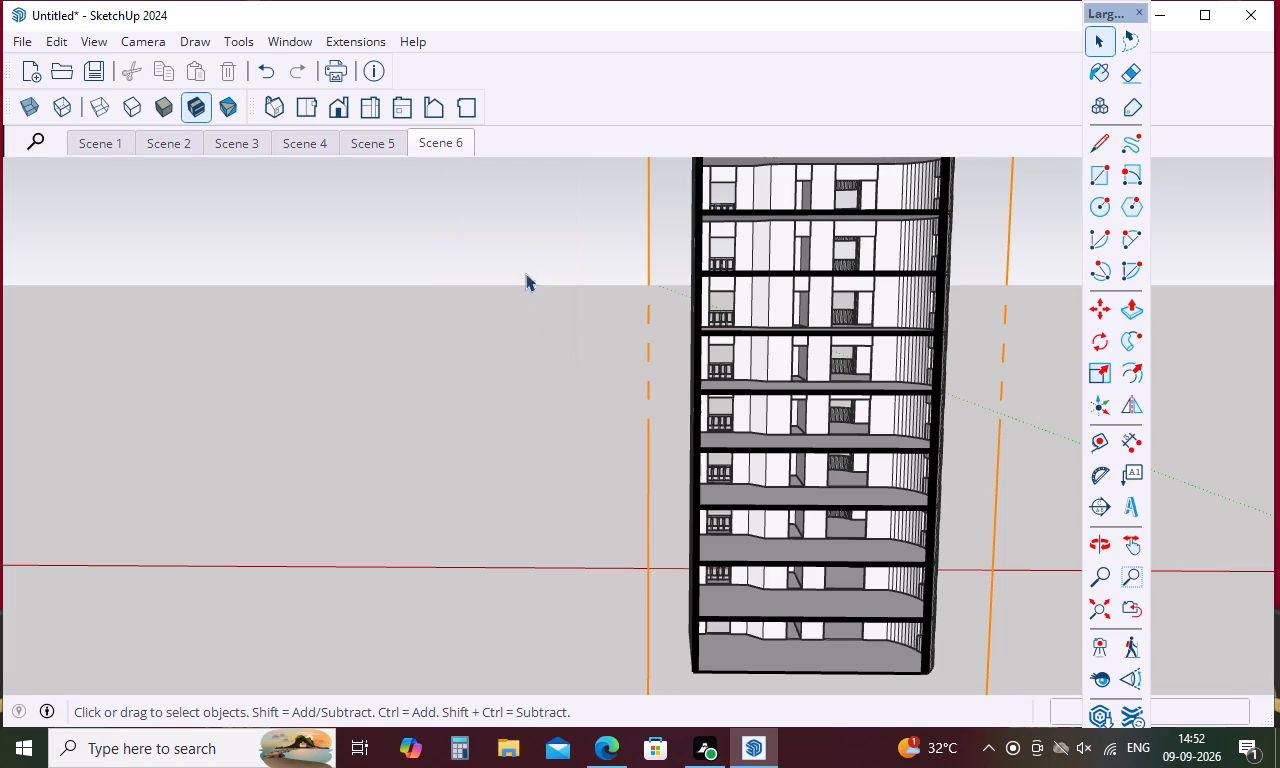
Cut the tower with a horizontal section plane through its top storey, just below the roof, to expose the floor layout.
scroll(917, 468, "down", 4)
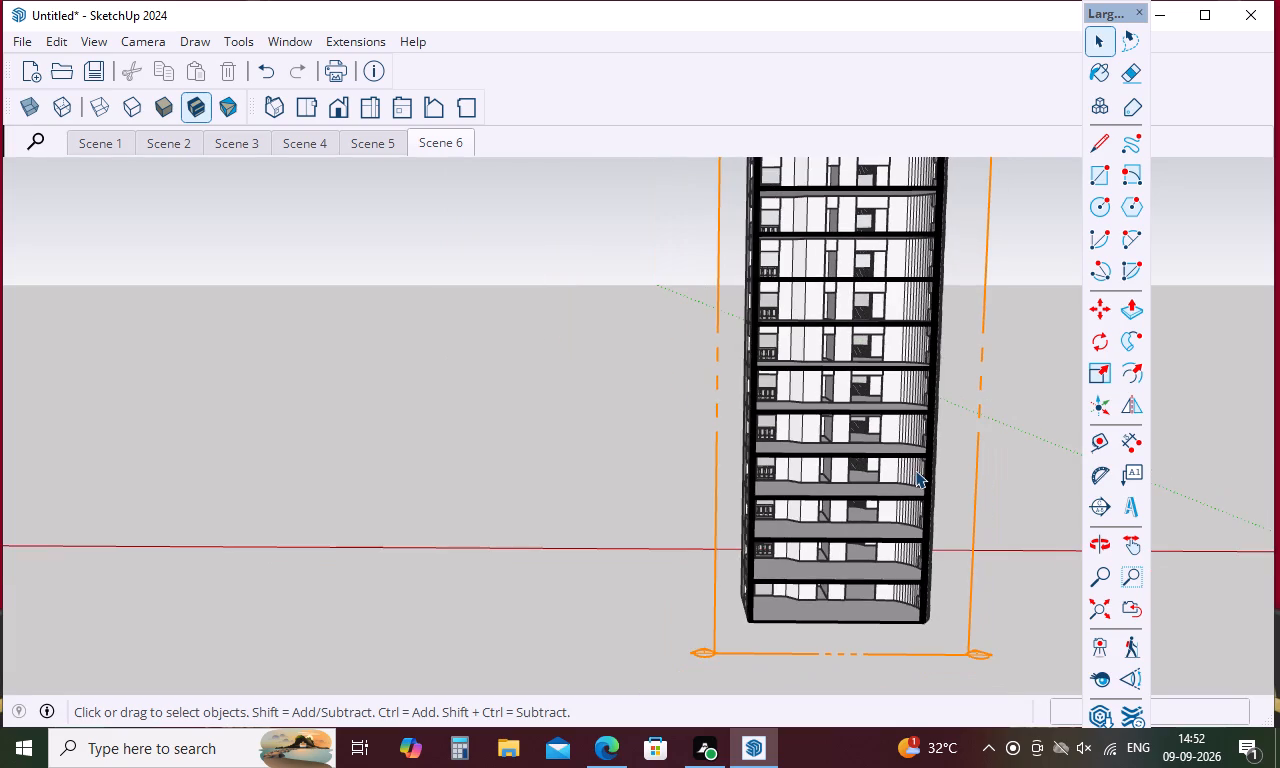
scroll(915, 470, "down", 4)
middle_click_drag(969, 395, 906, 431)
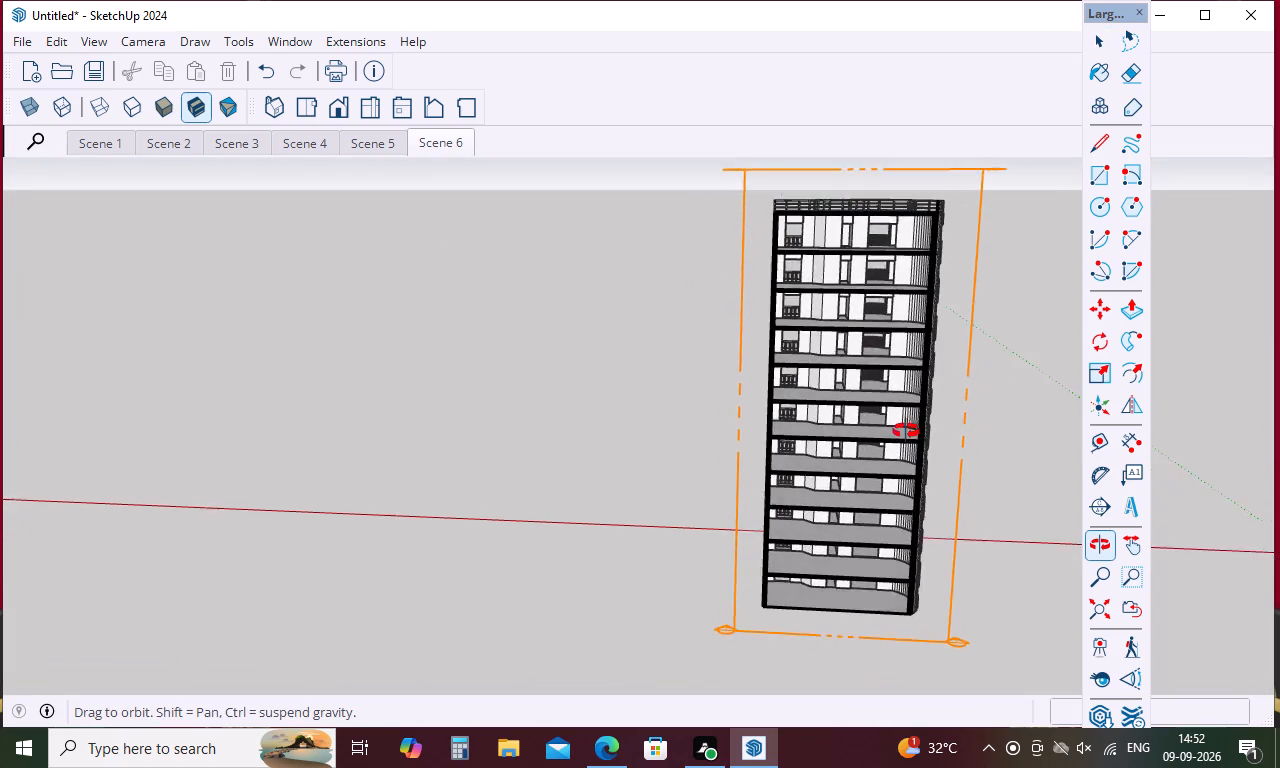
middle_click_drag(906, 431, 609, 420)
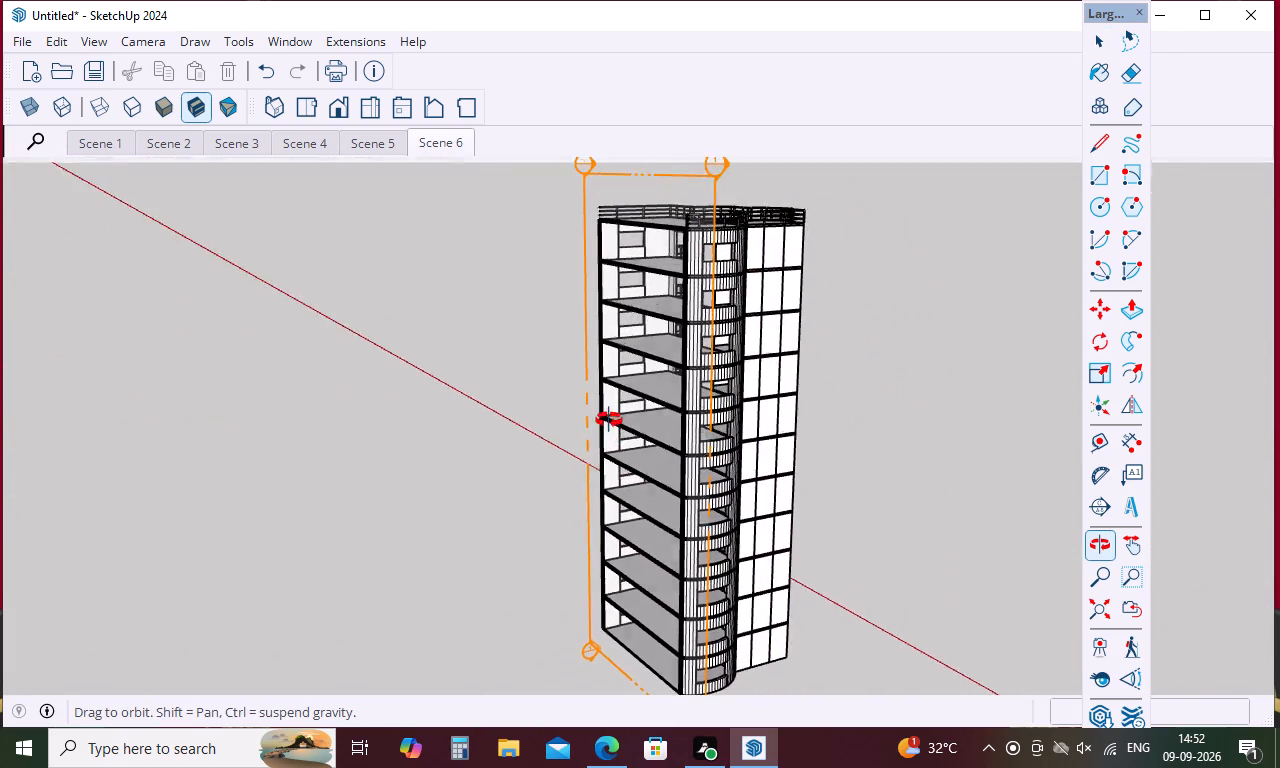
middle_click_drag(609, 420, 606, 437)
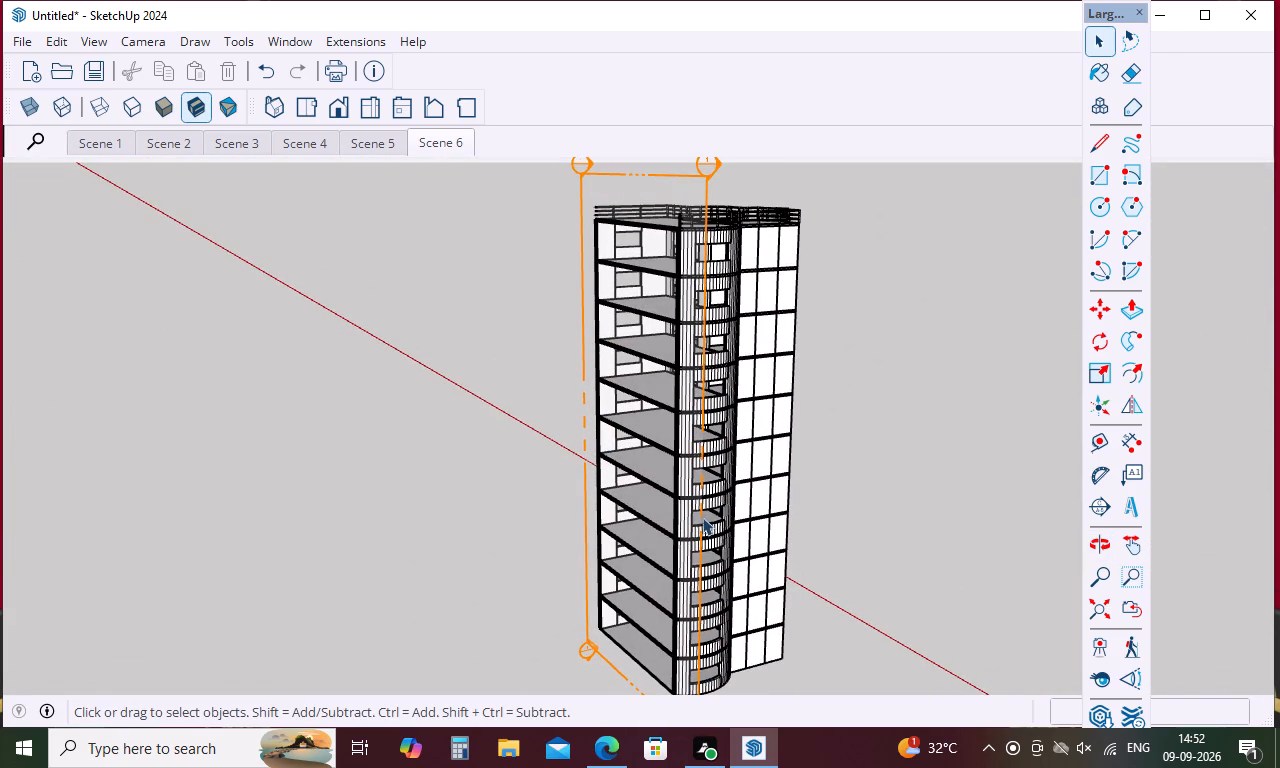
left_click(243, 42)
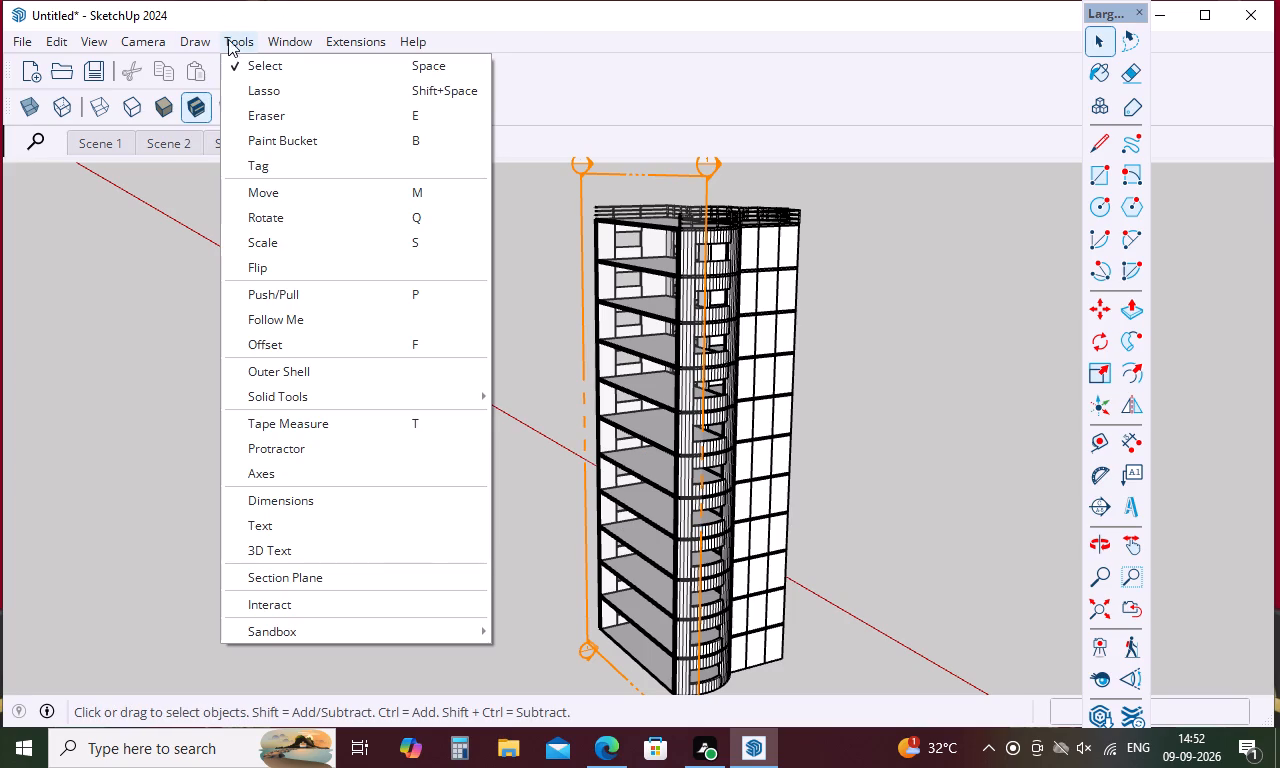
left_click(367, 578)
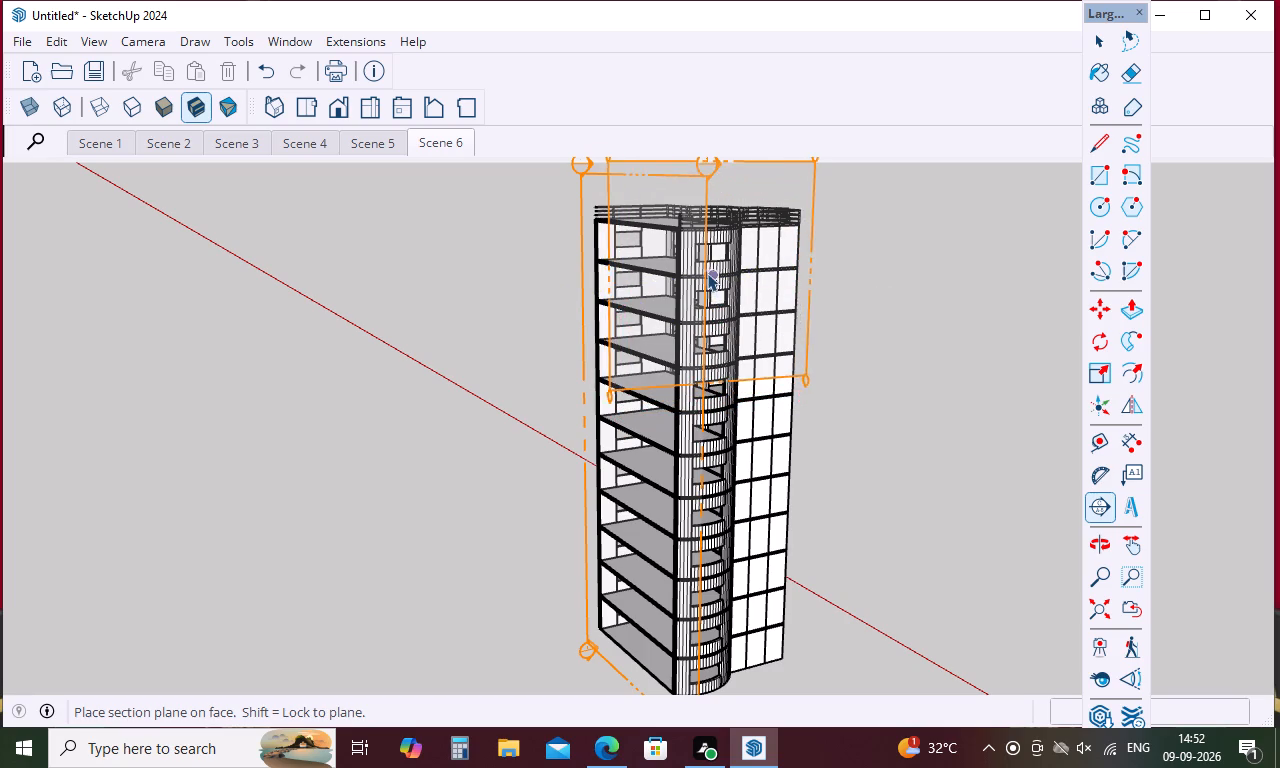
middle_click_drag(699, 244, 705, 282)
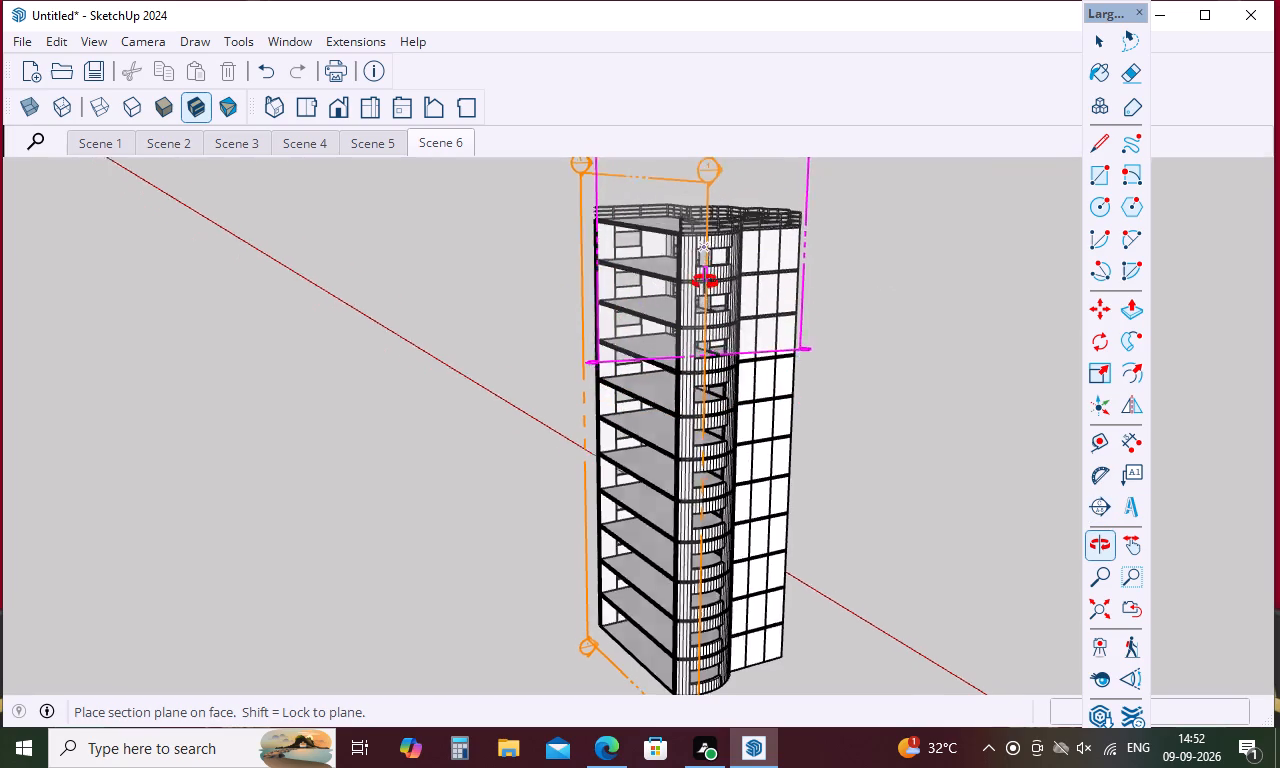
middle_click_drag(705, 282, 724, 451)
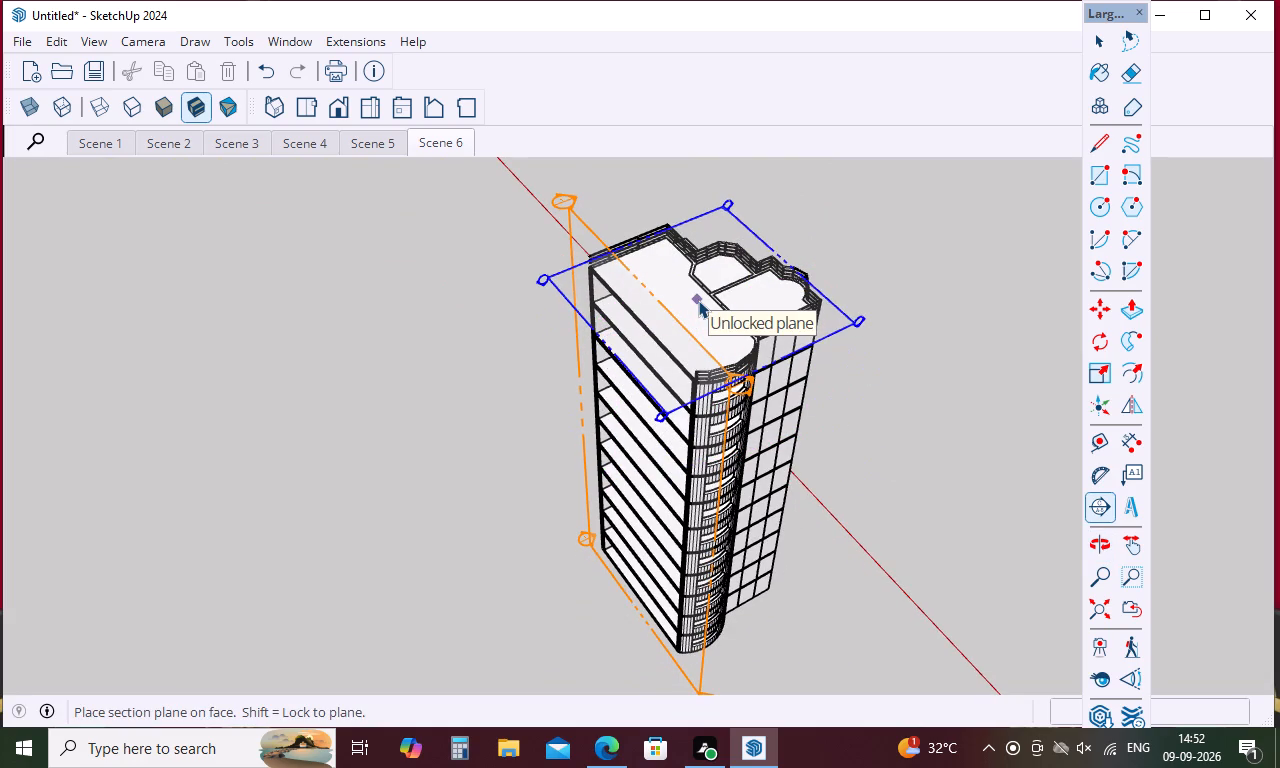
left_click_drag(697, 299, 708, 365, "shift")
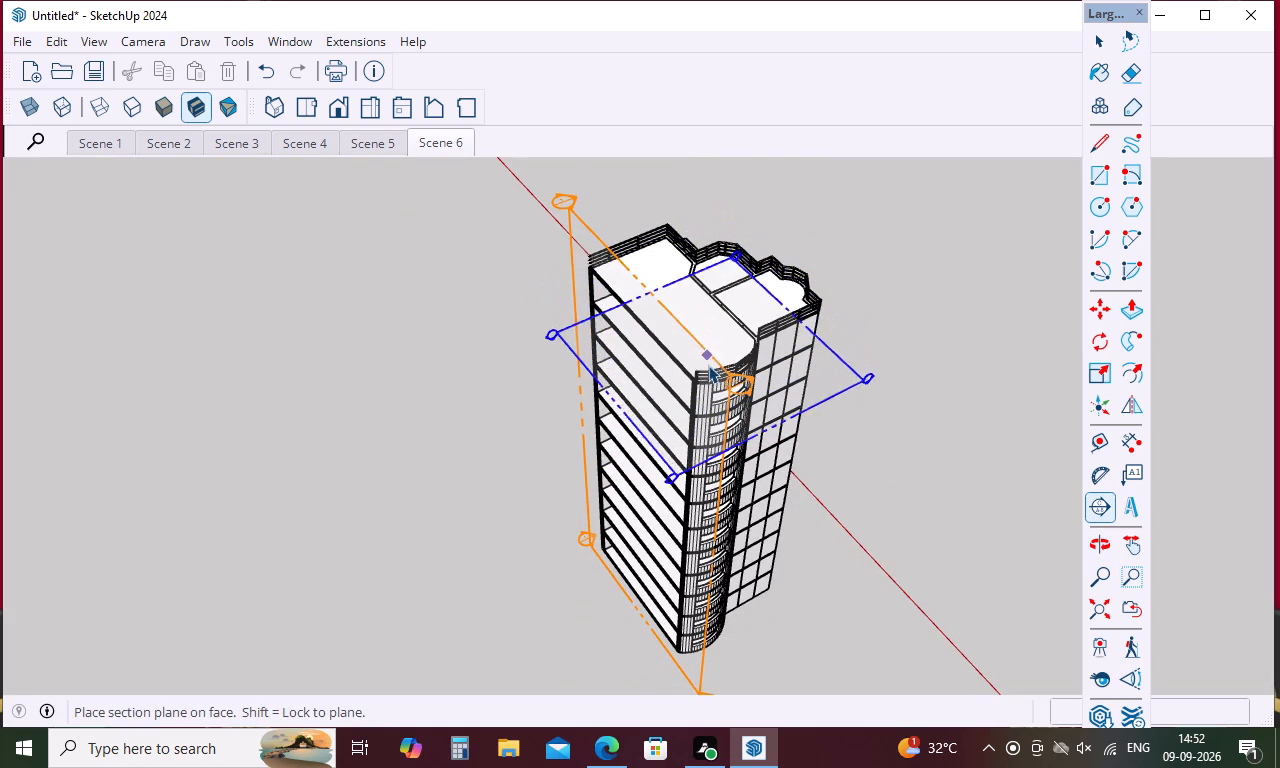
left_click_drag(708, 365, 708, 403, "shift")
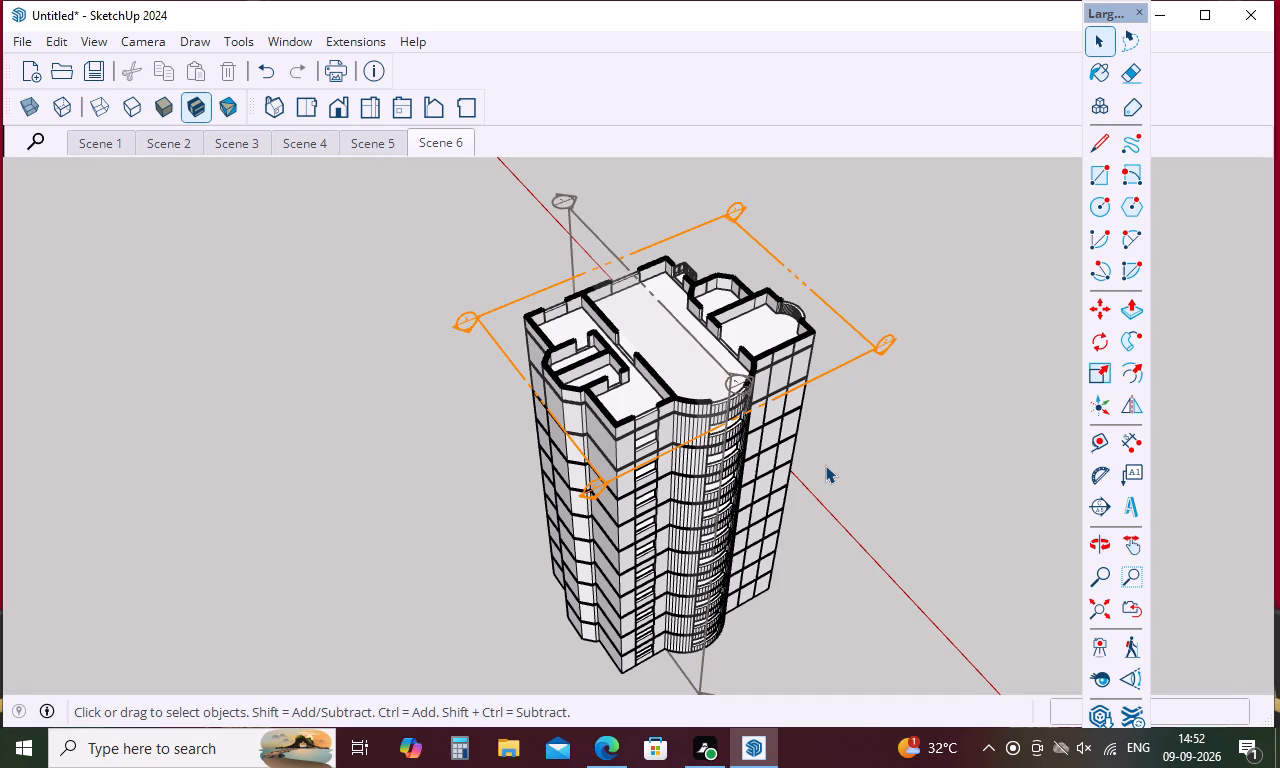
Save the horizontal cut view as a new scene after Scene 6 and update that scene.
right_click(447, 147)
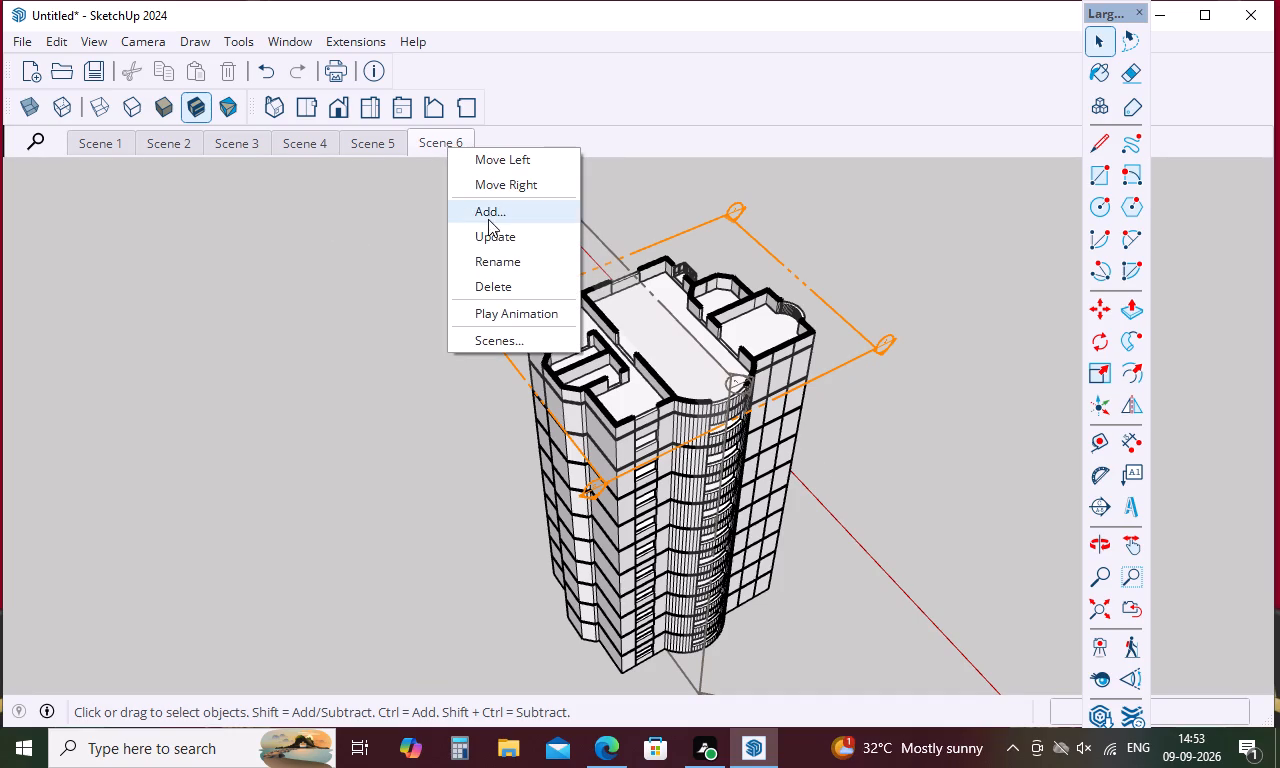
left_click(488, 219)
left_click(519, 147)
right_click(508, 148)
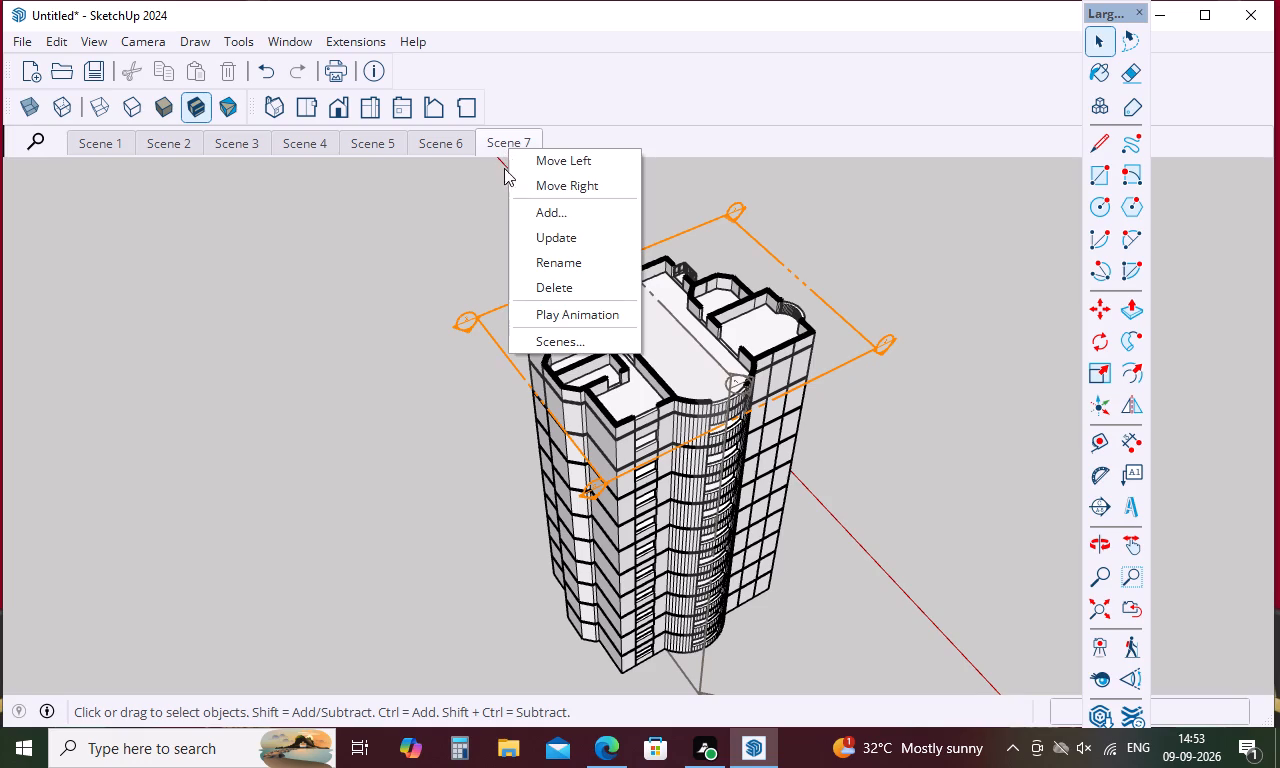
left_click(555, 244)
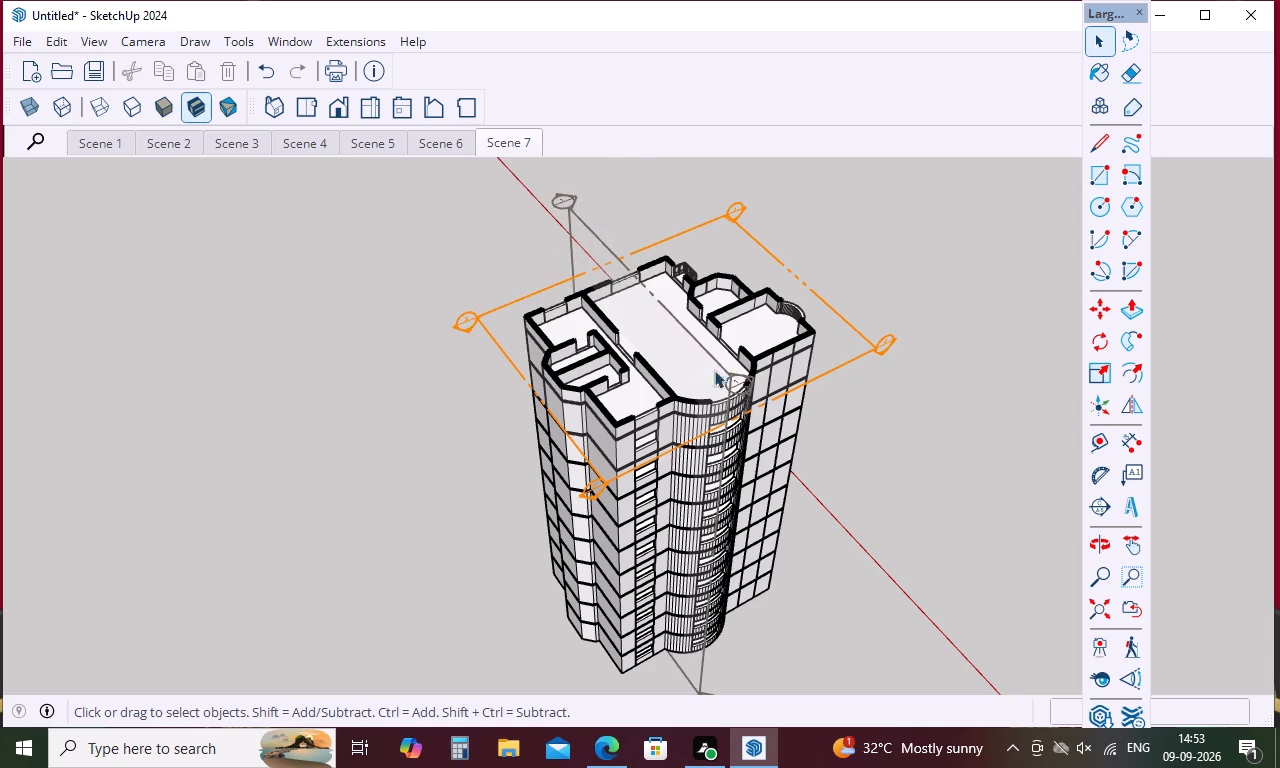
Examine the horizontally cut tower from a lower angle, swinging around to face the facade with the curved bay.
left_click(916, 404)
middle_click_drag(872, 423, 860, 282)
scroll(860, 282, "down", 4)
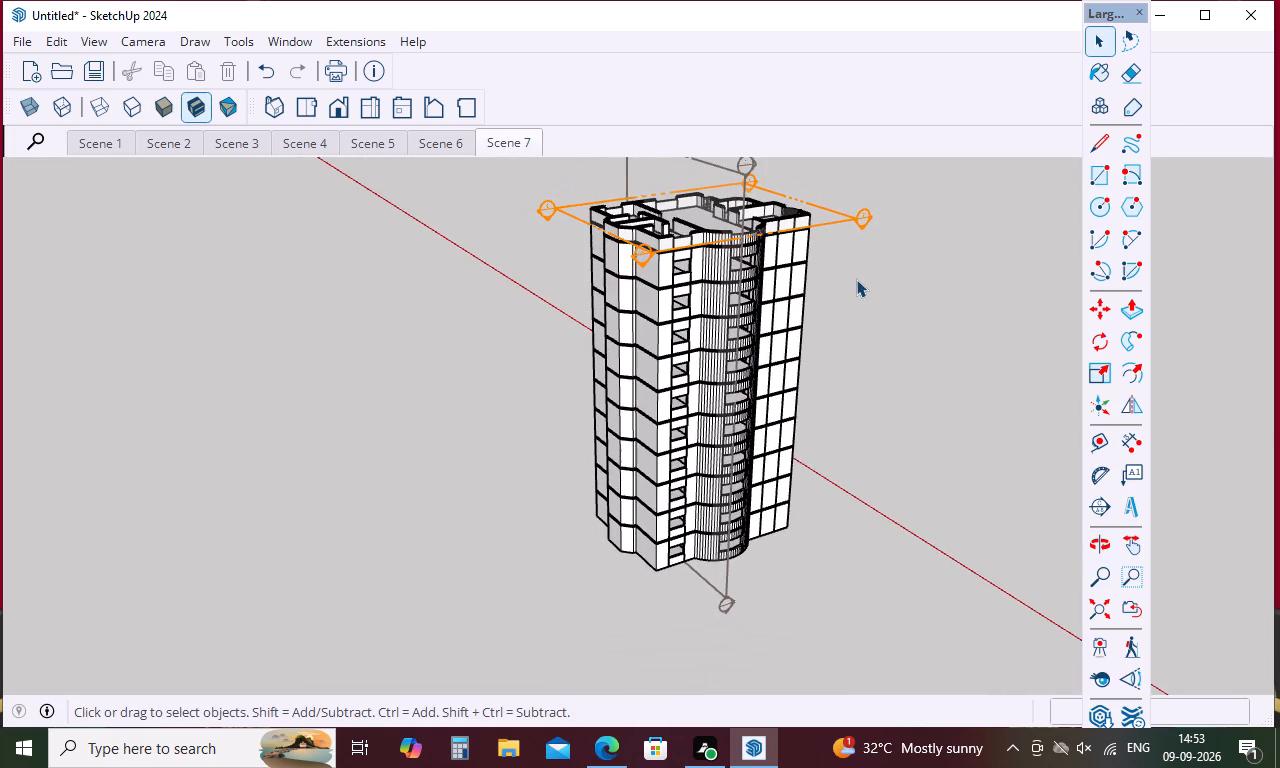
scroll(856, 279, "down", 3)
middle_click_drag(857, 259, 685, 302)
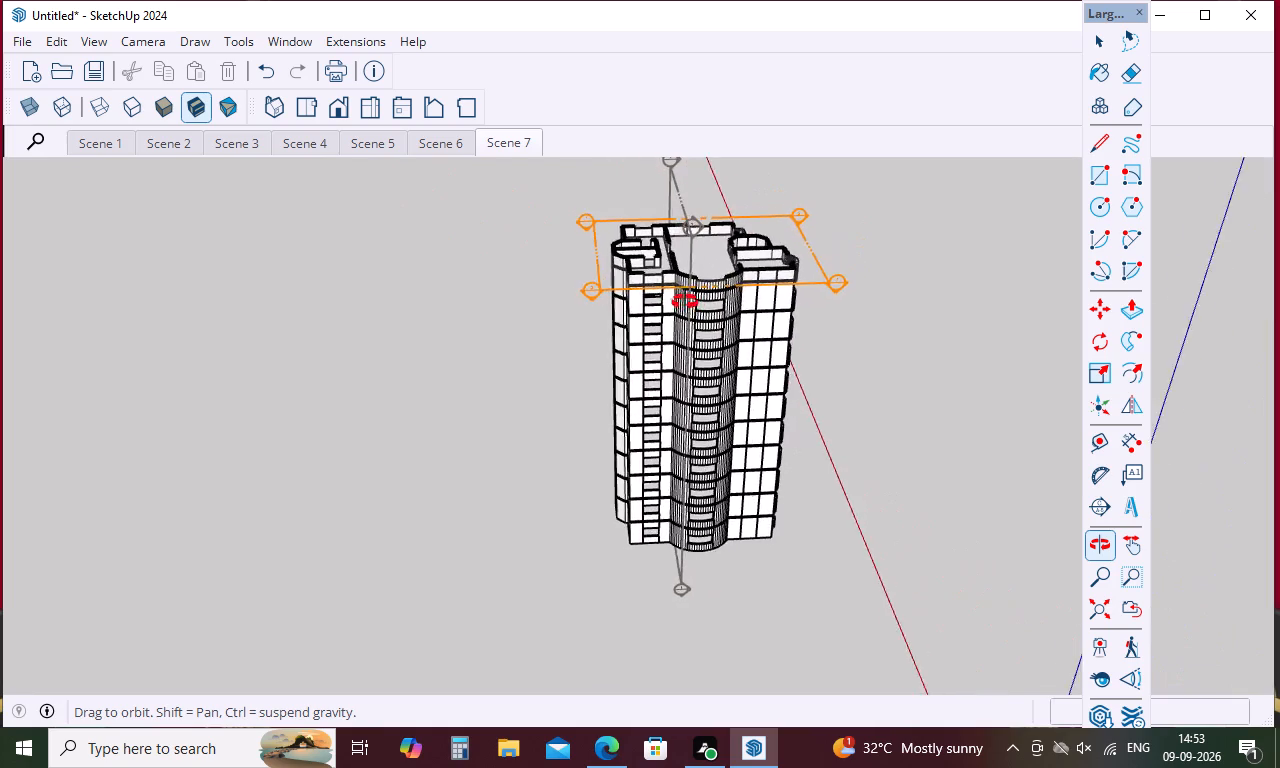
middle_click_drag(685, 302, 642, 283)
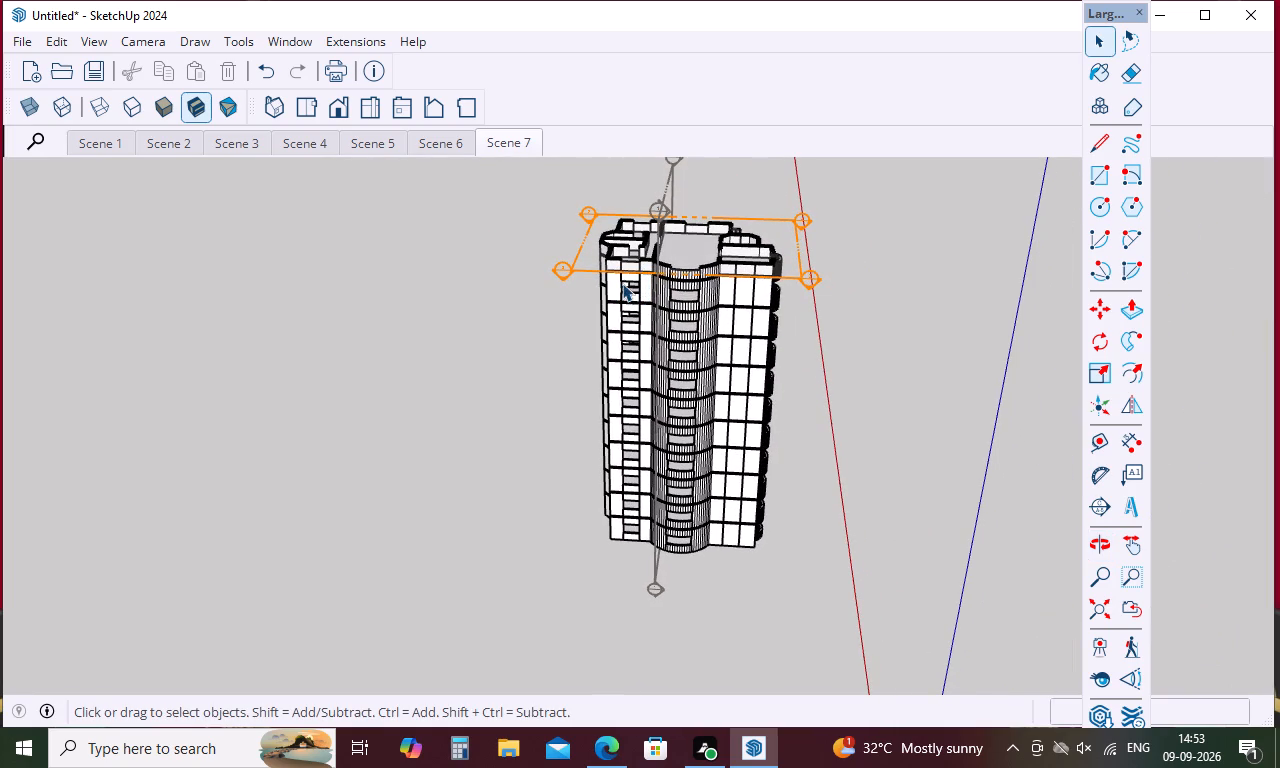
right_click(715, 225)
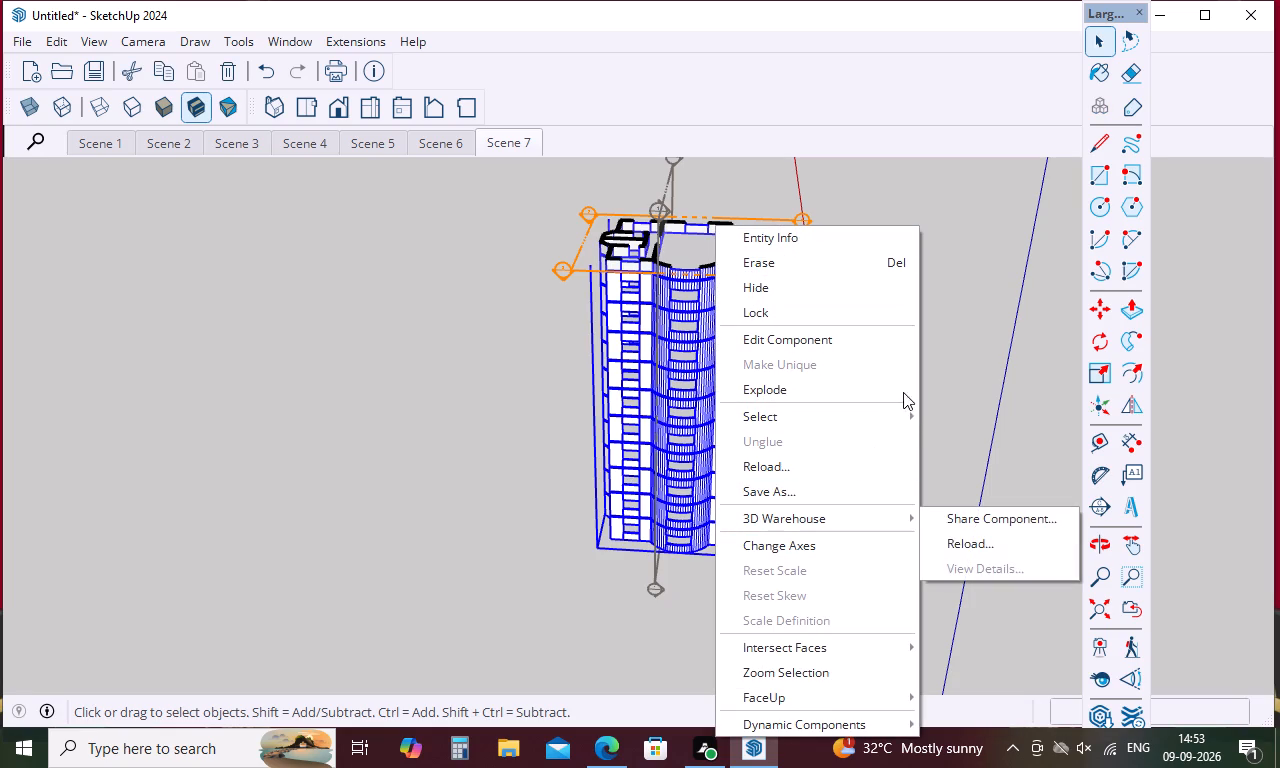
left_click(970, 330)
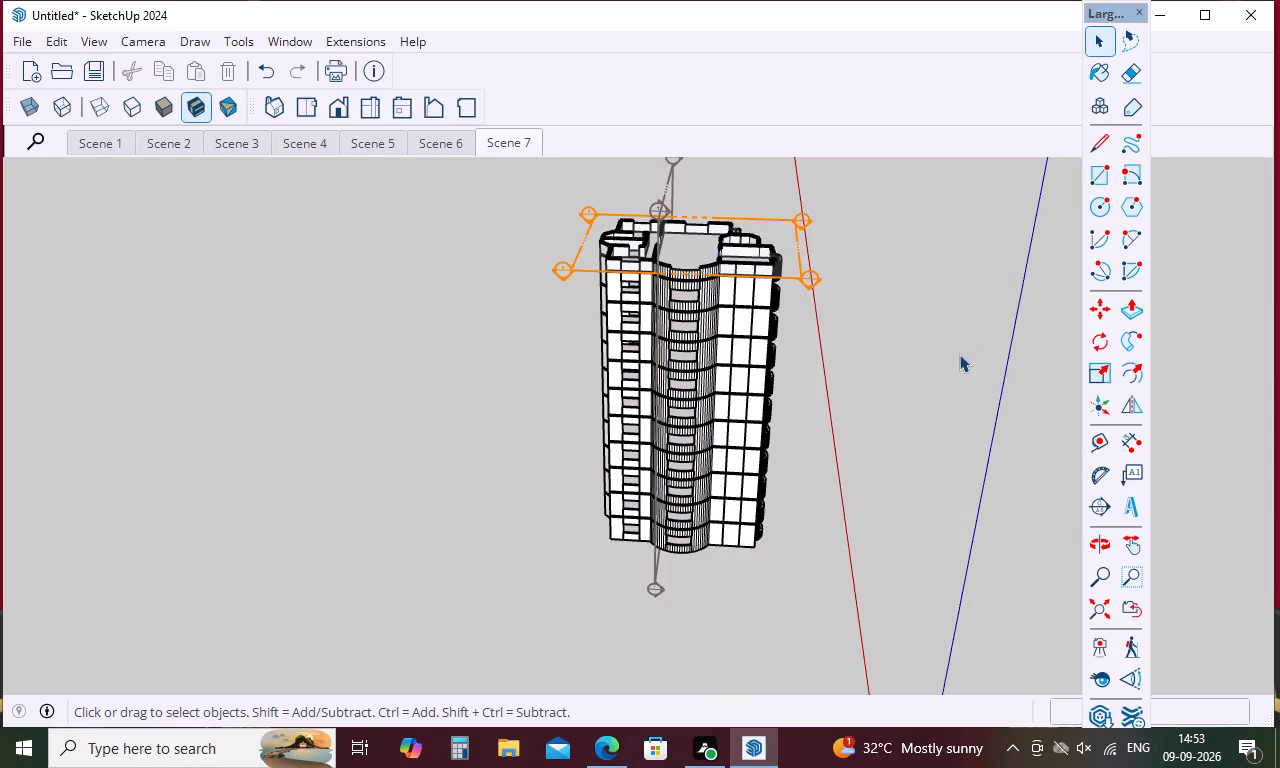
left_click(924, 384)
Place a vertical section plane on the tower's curved-bay facade, perpendicular to the first vertical cut.
left_click(294, 32)
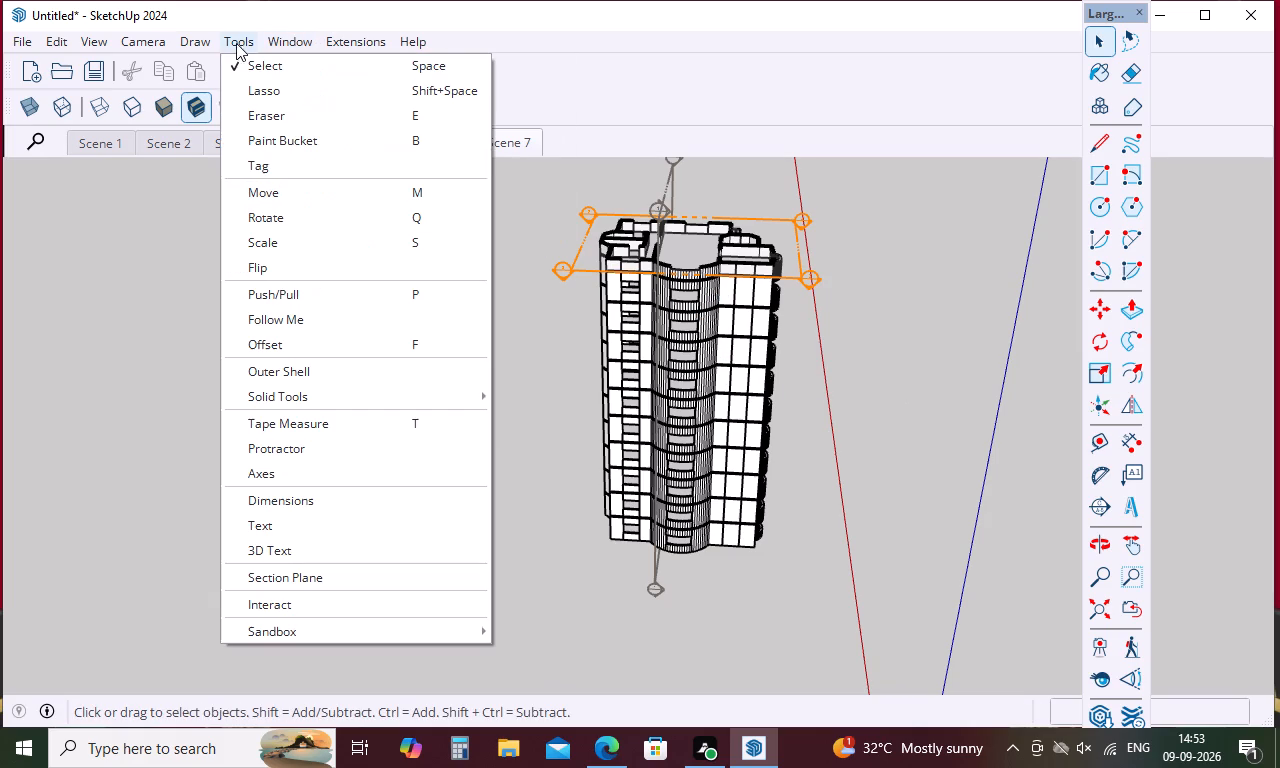
left_click(377, 587)
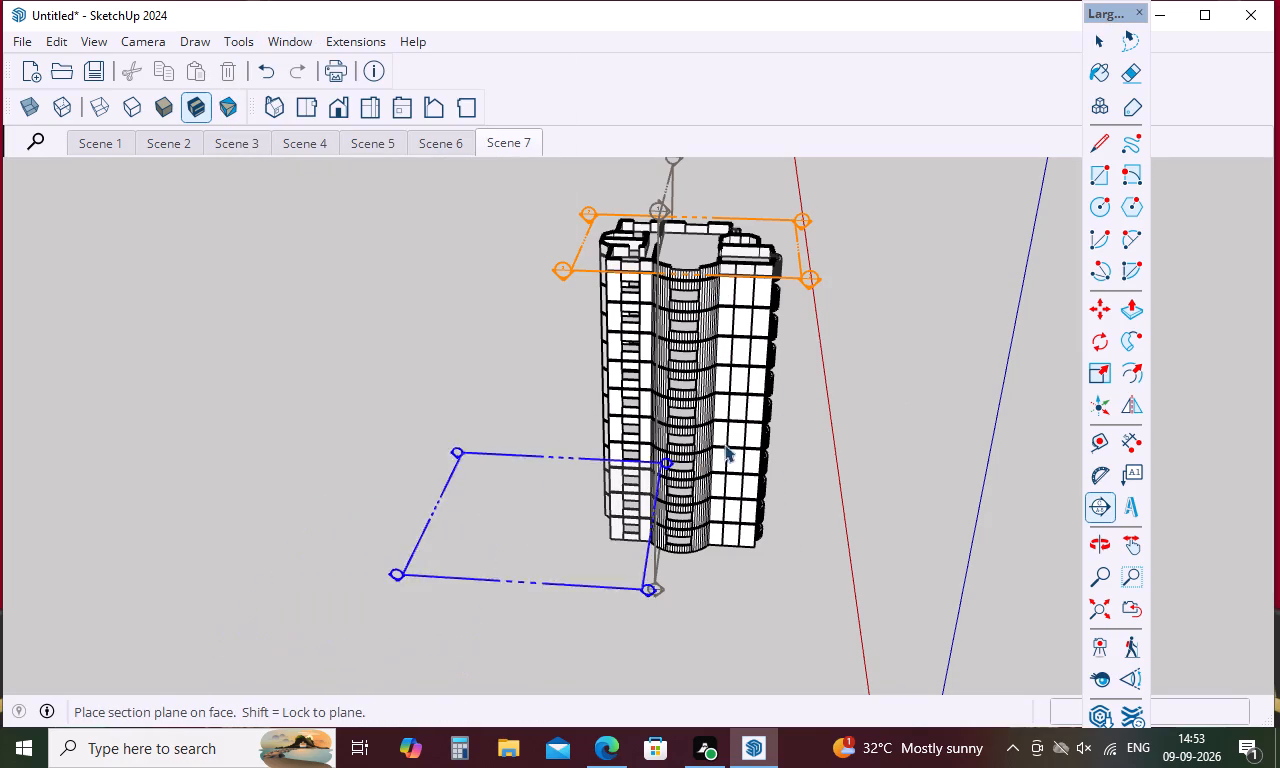
left_click(760, 386)
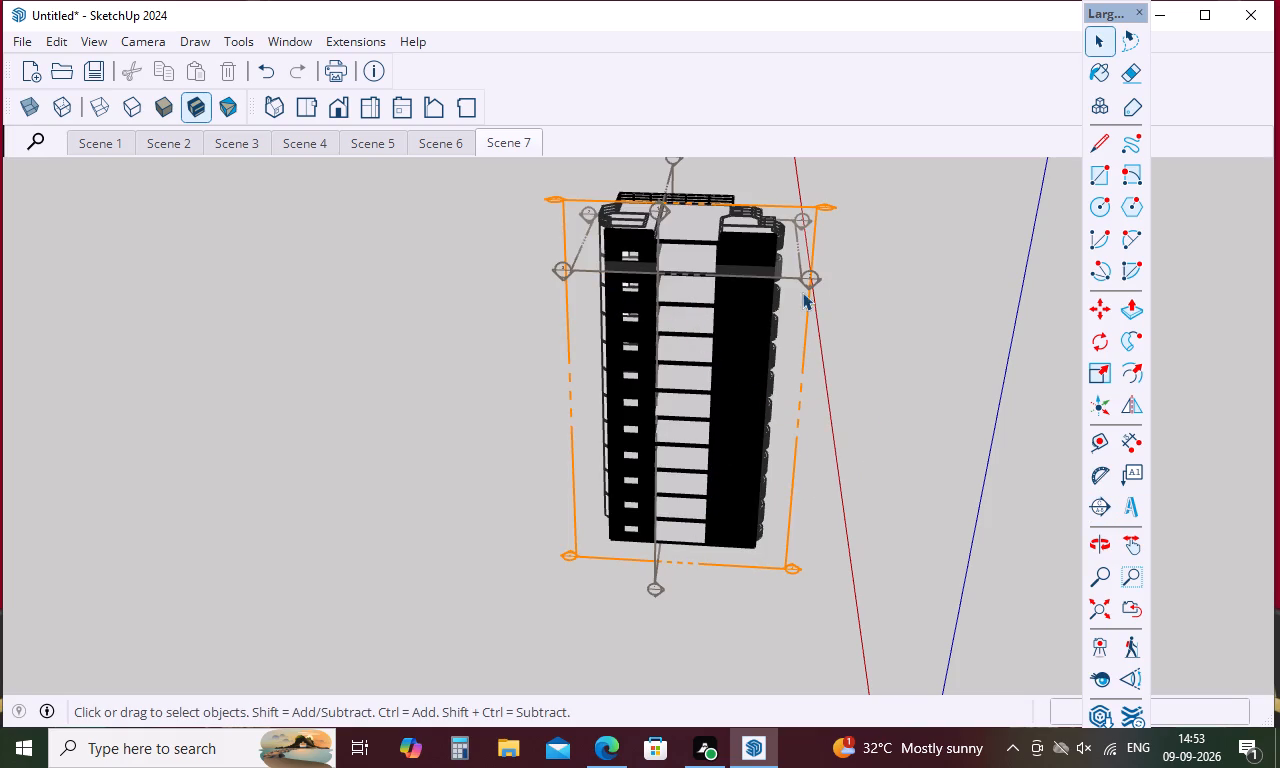
Move the new vertical section plane about 13' into the tower to cut through its interior floors.
left_click_drag(809, 276, 798, 337)
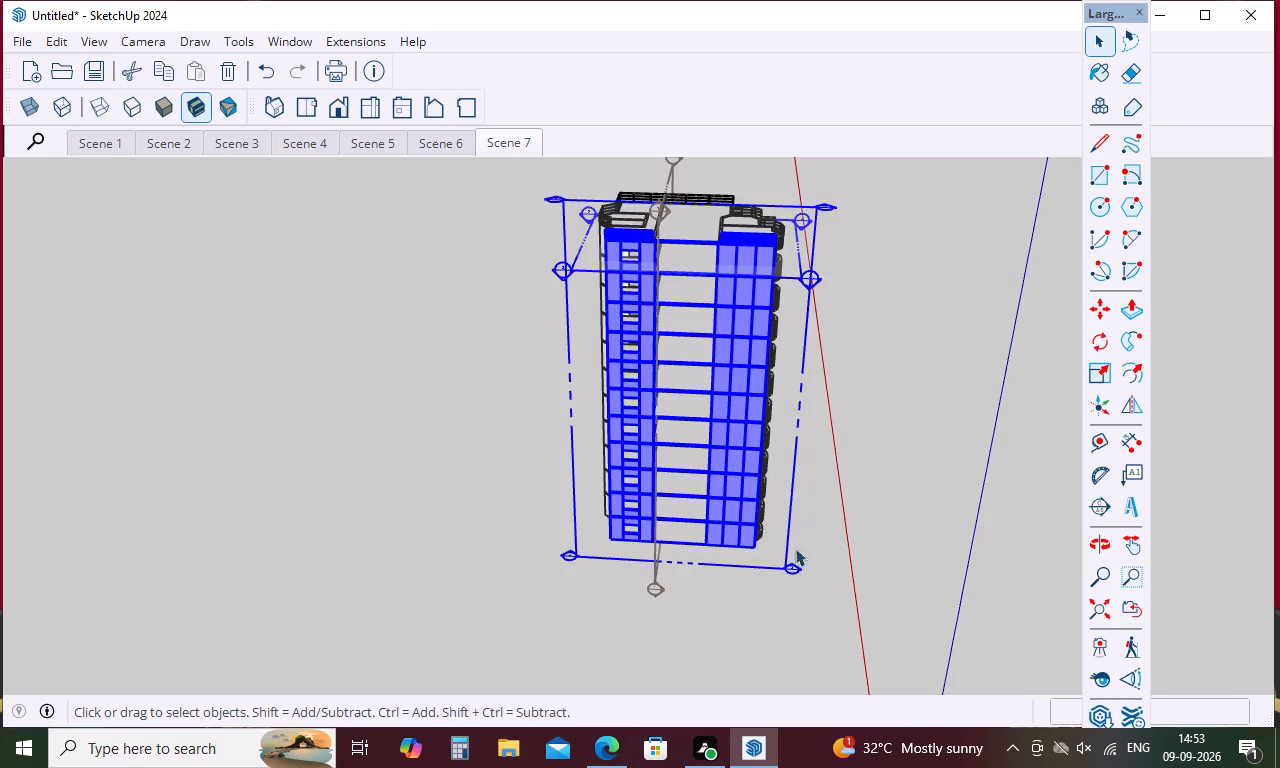
left_click_drag(794, 566, 793, 584)
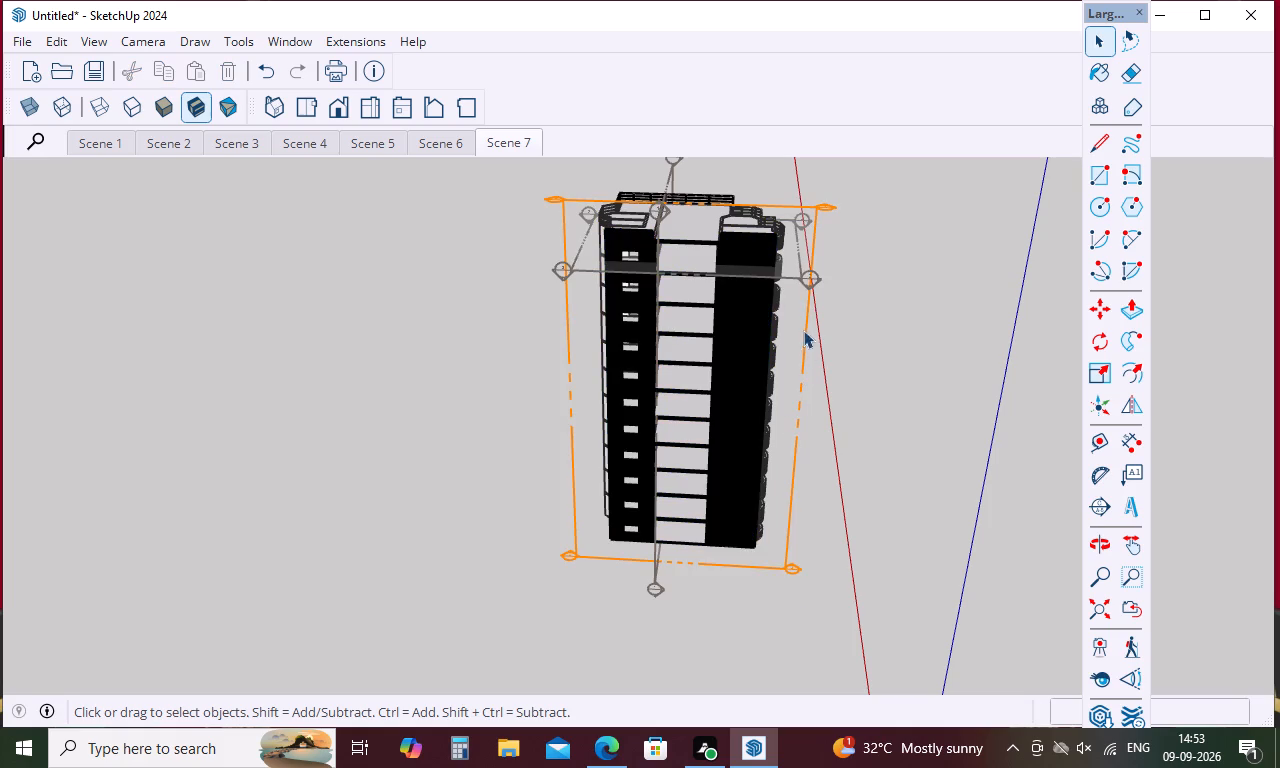
left_click(800, 391)
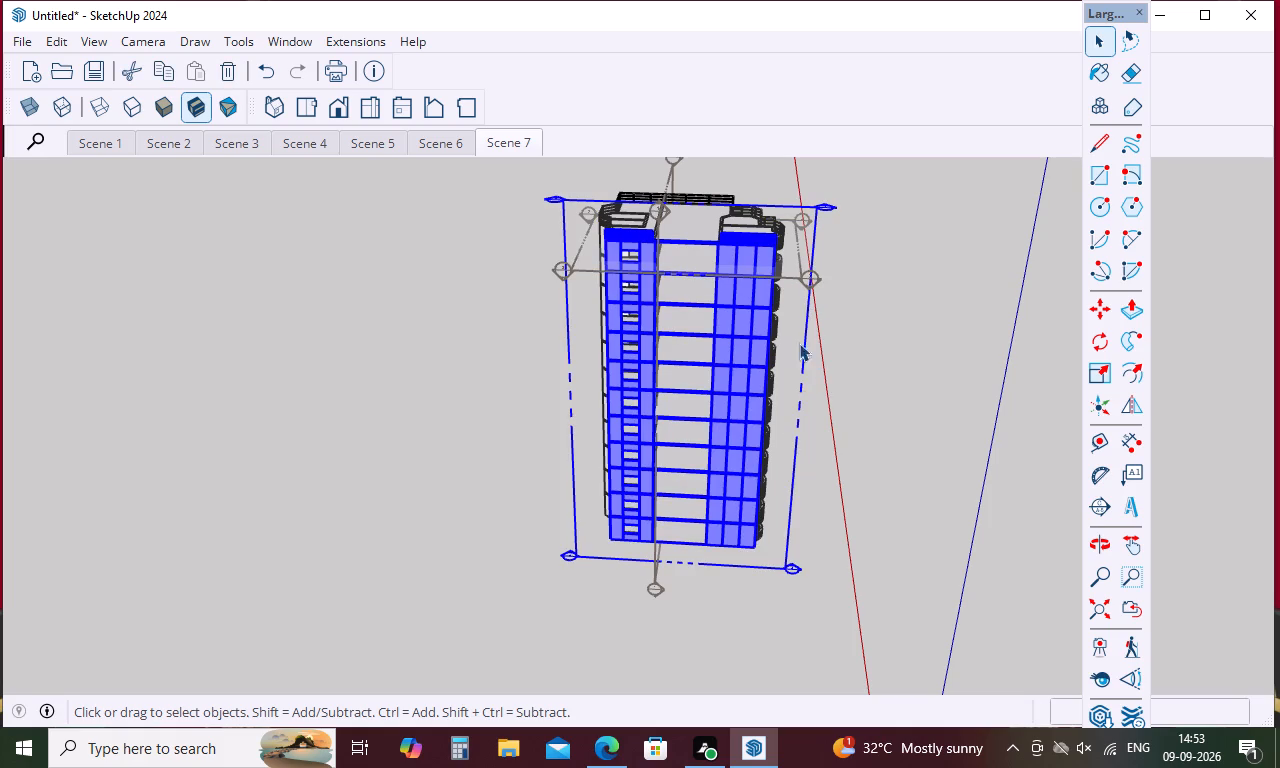
left_click(825, 207)
left_click(811, 249)
middle_click_drag(865, 231, 570, 256)
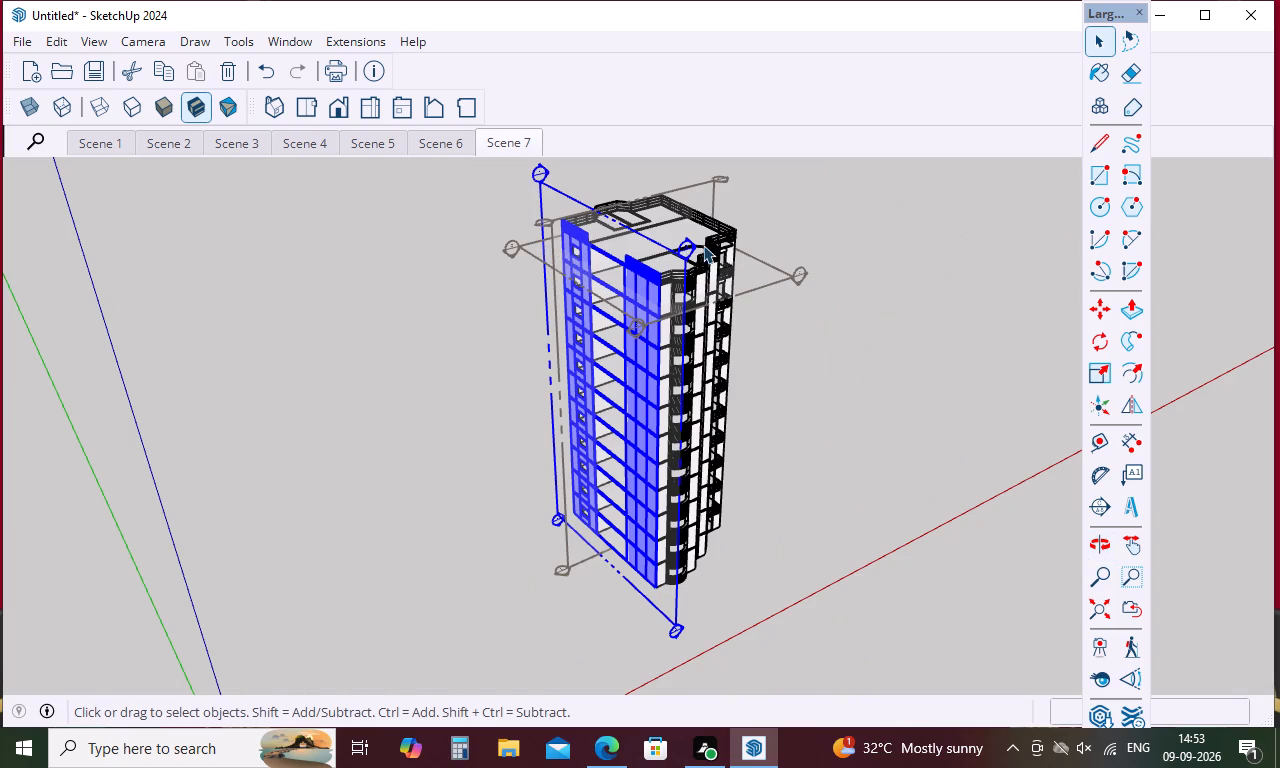
left_click_drag(685, 246, 704, 255)
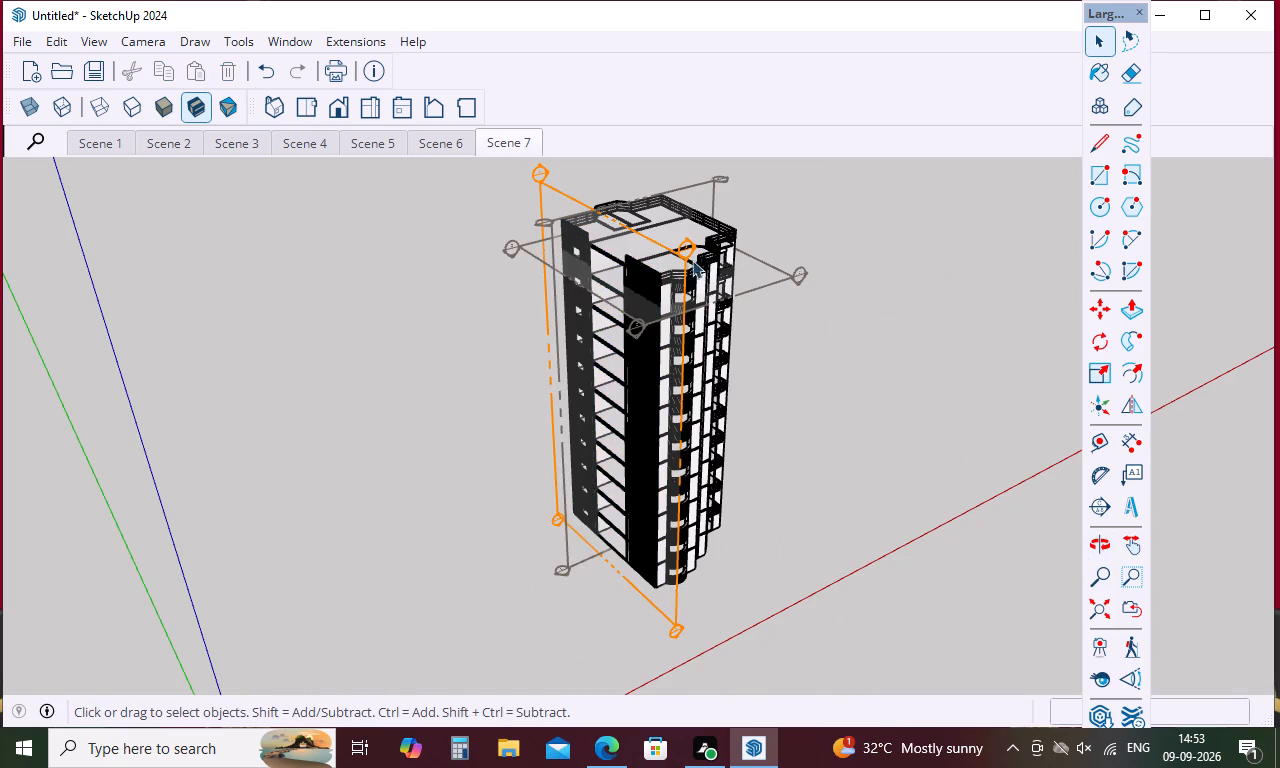
left_click(684, 253)
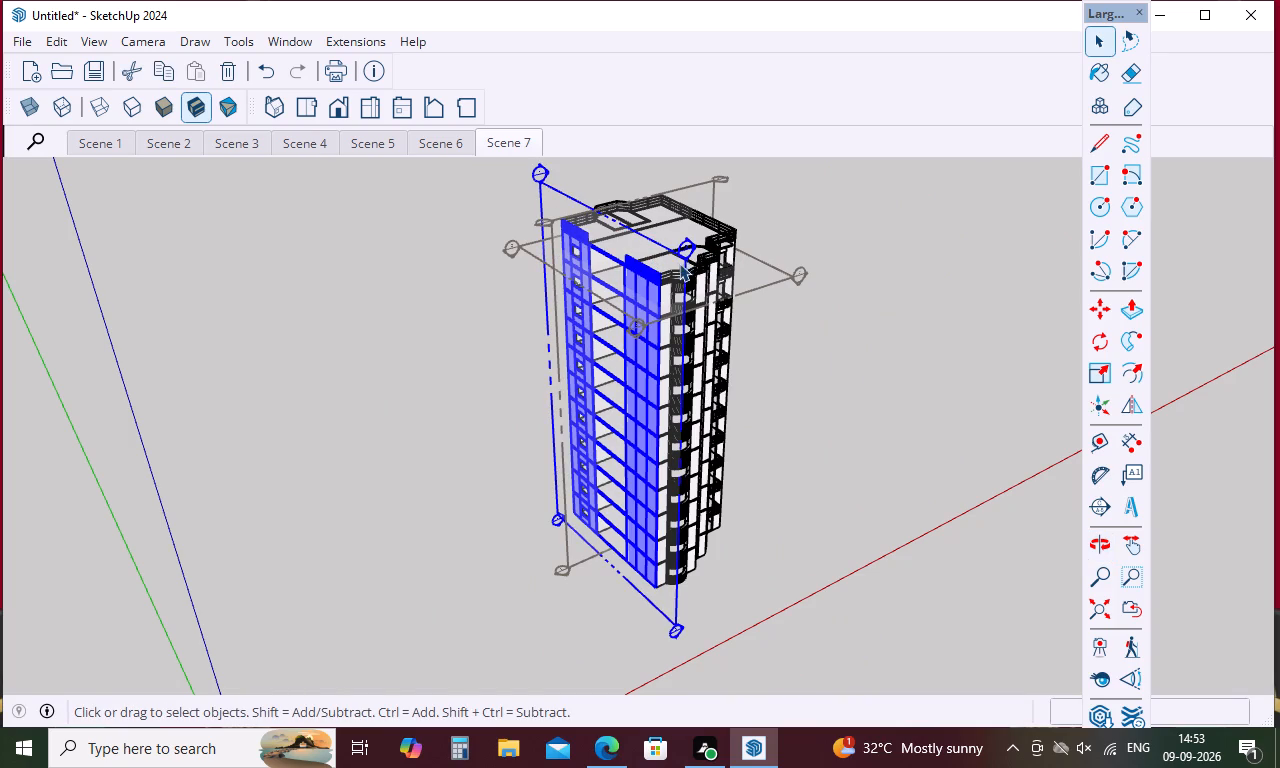
key("m")
left_click(680, 250)
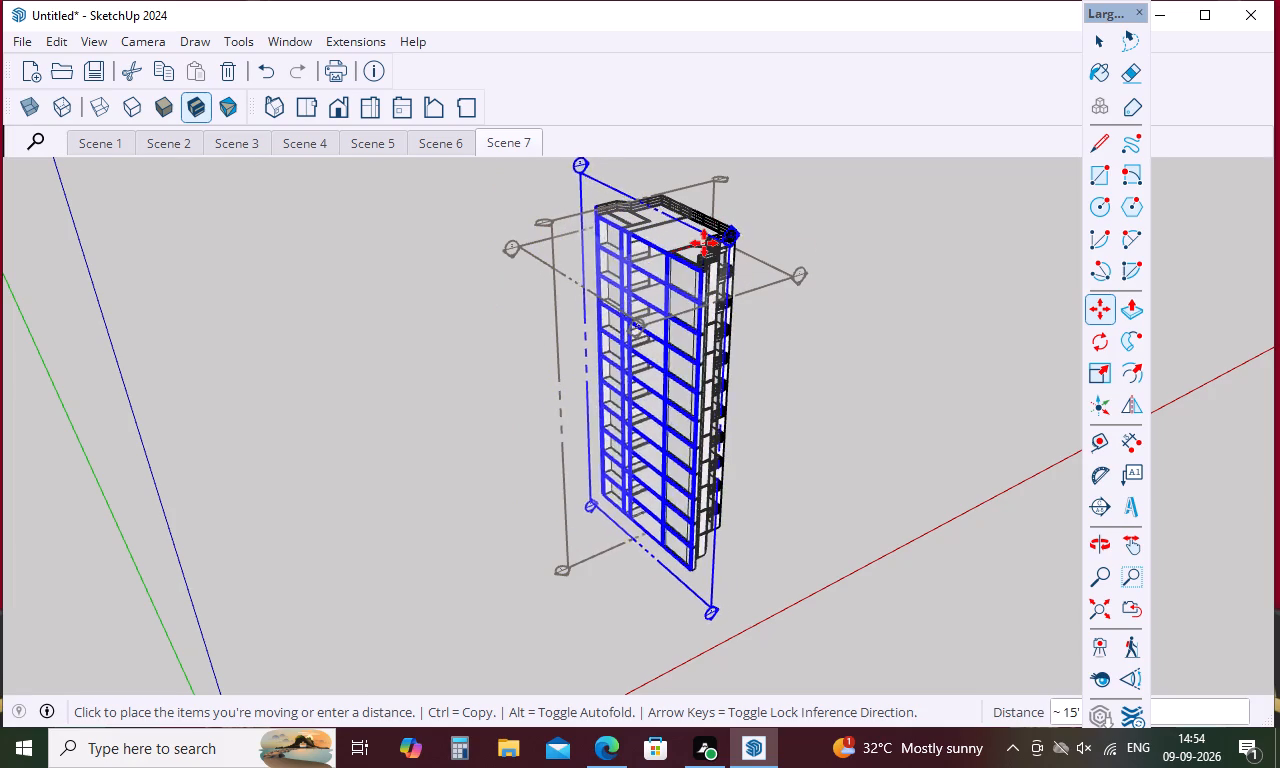
left_click(704, 243)
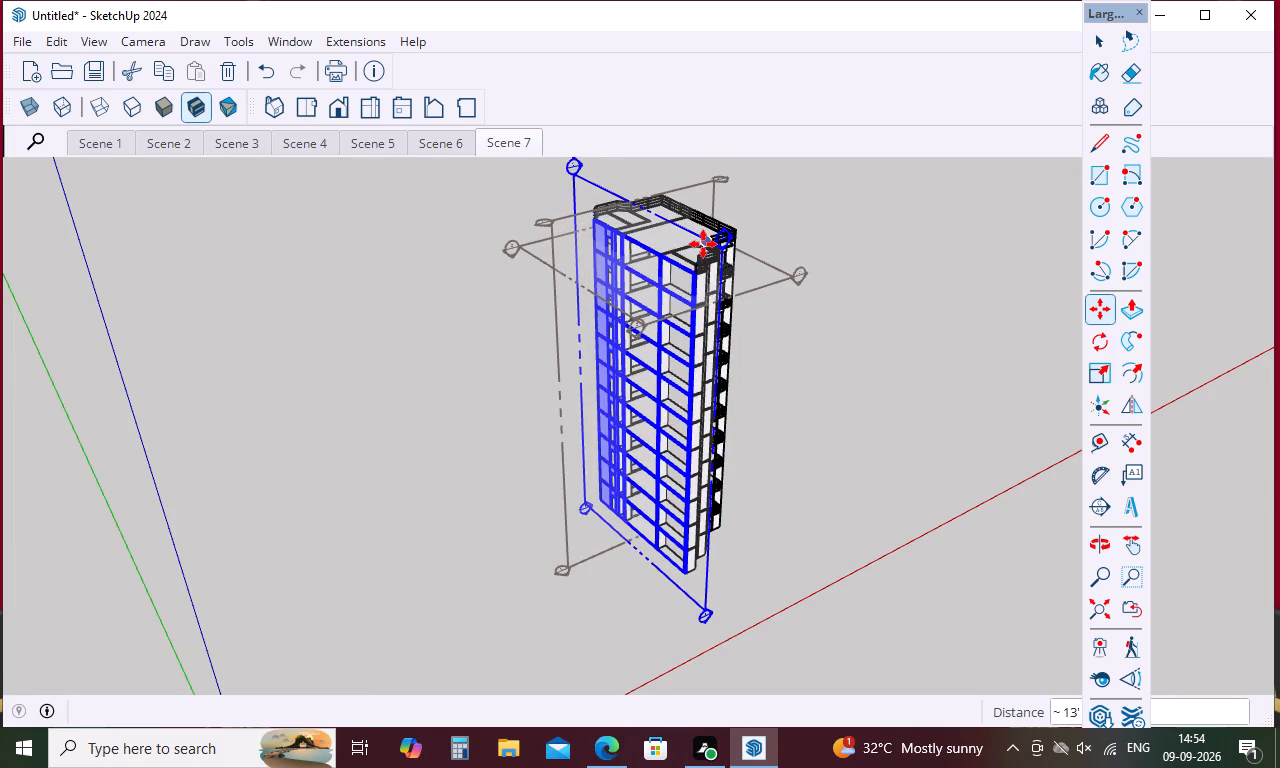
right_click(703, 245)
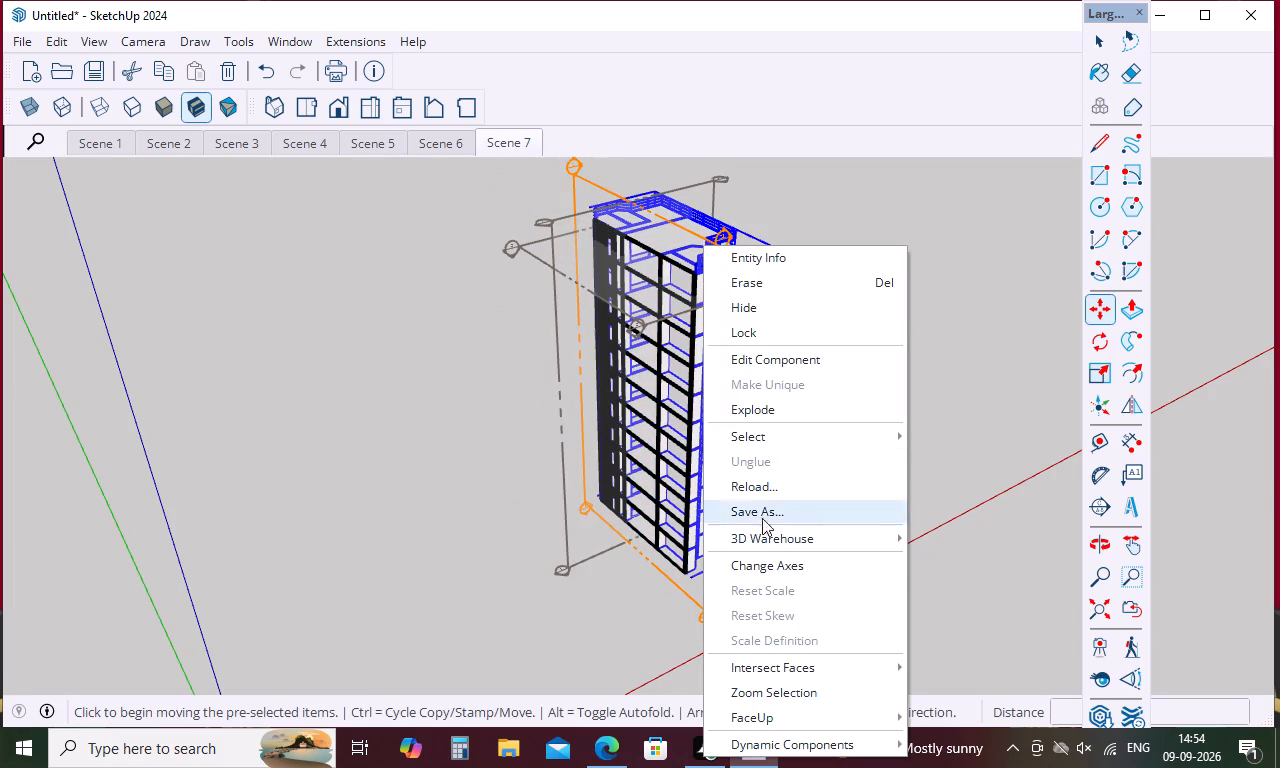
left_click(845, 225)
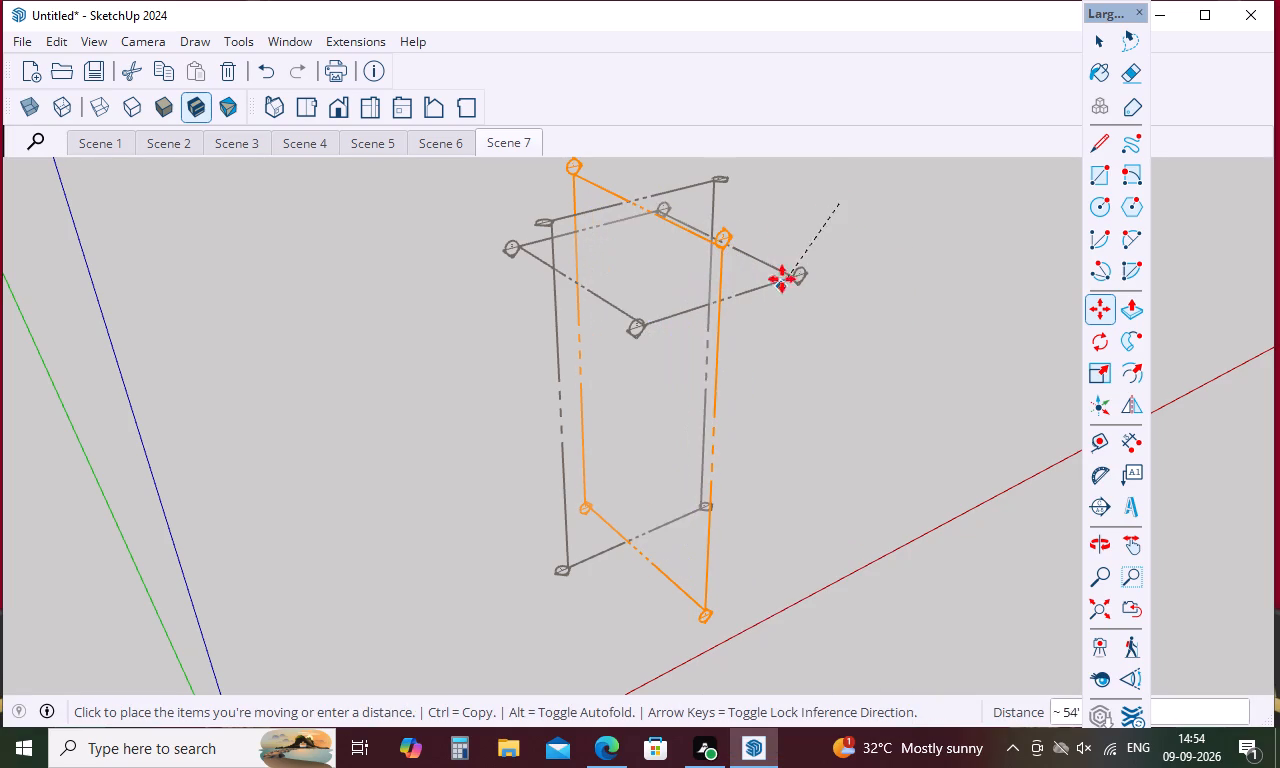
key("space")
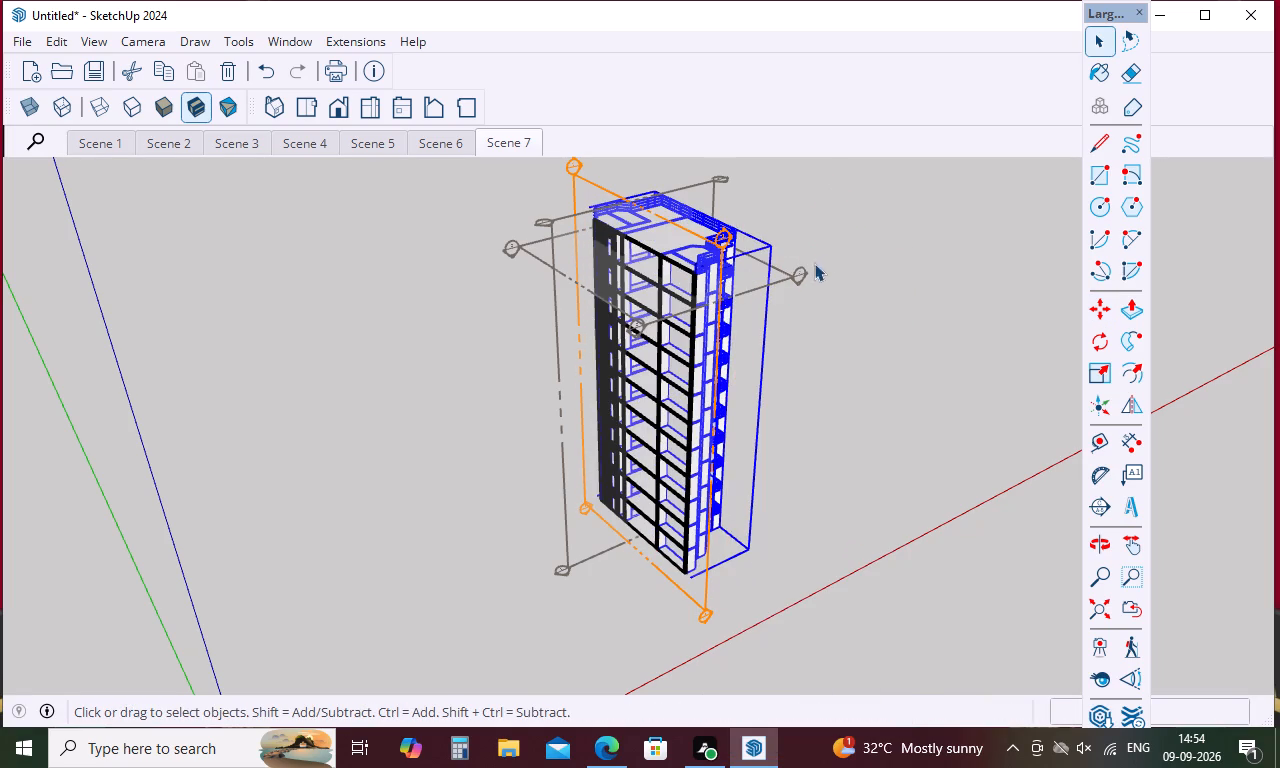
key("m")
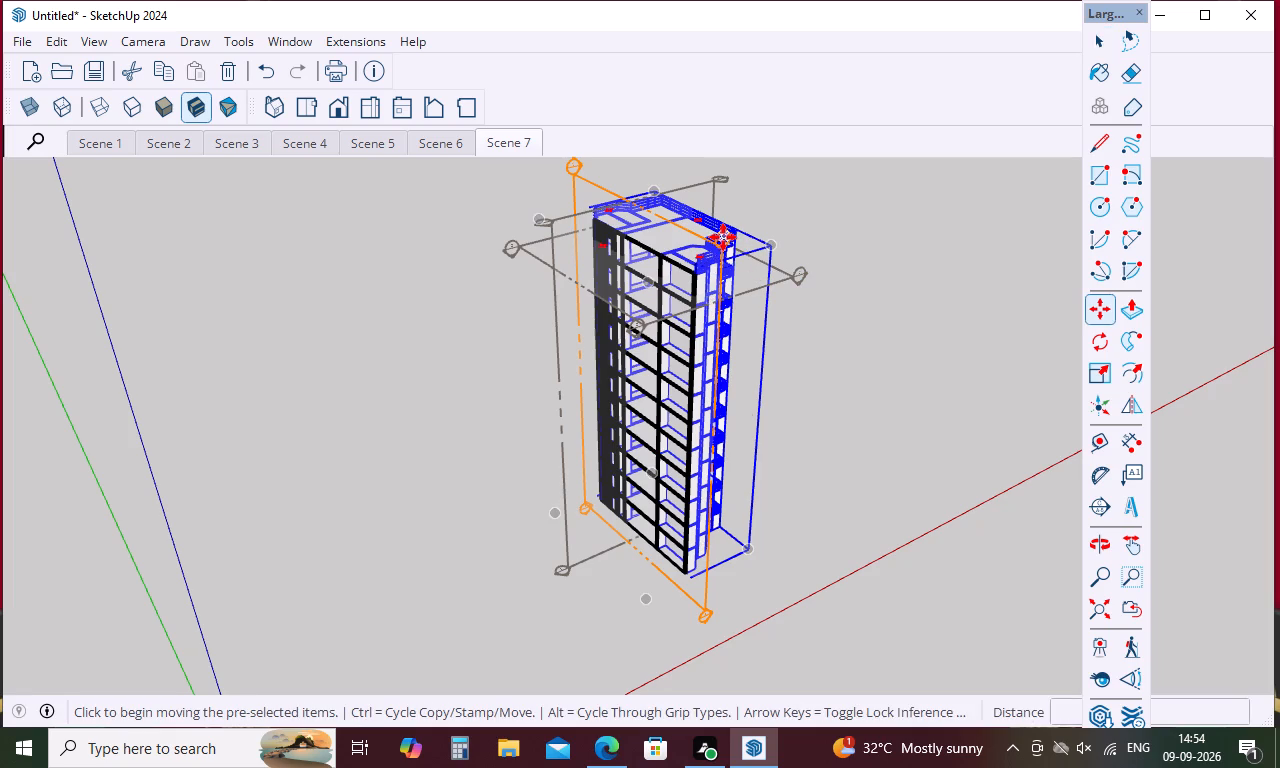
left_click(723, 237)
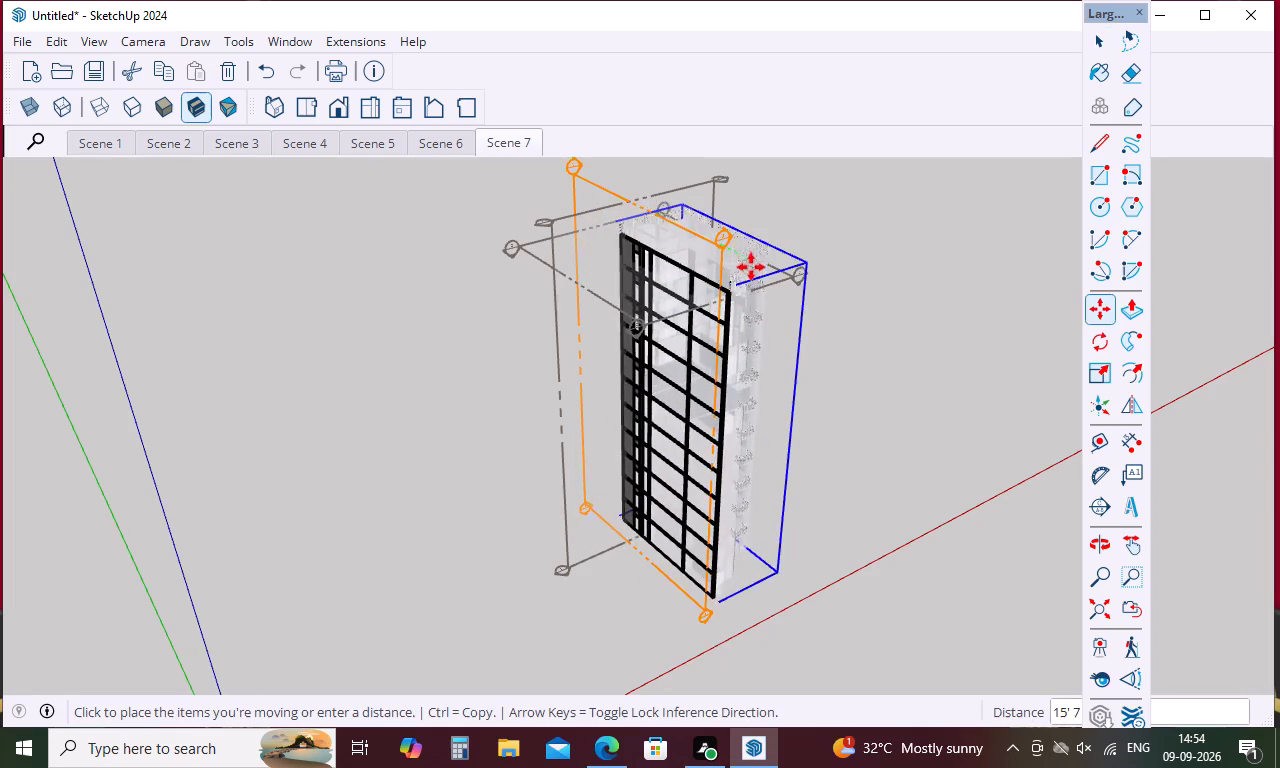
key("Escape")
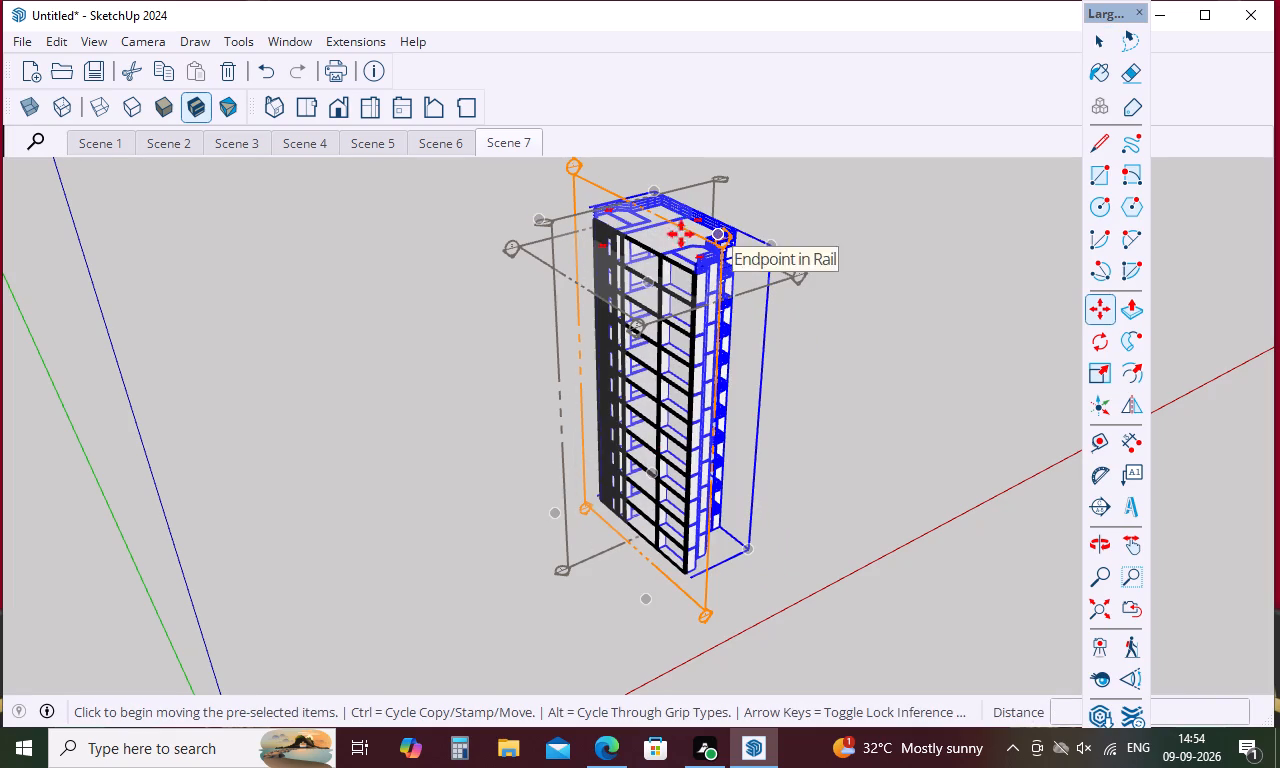
Move the tower component about 6' 6" along the red axis relative to the active section plane.
left_click(573, 168)
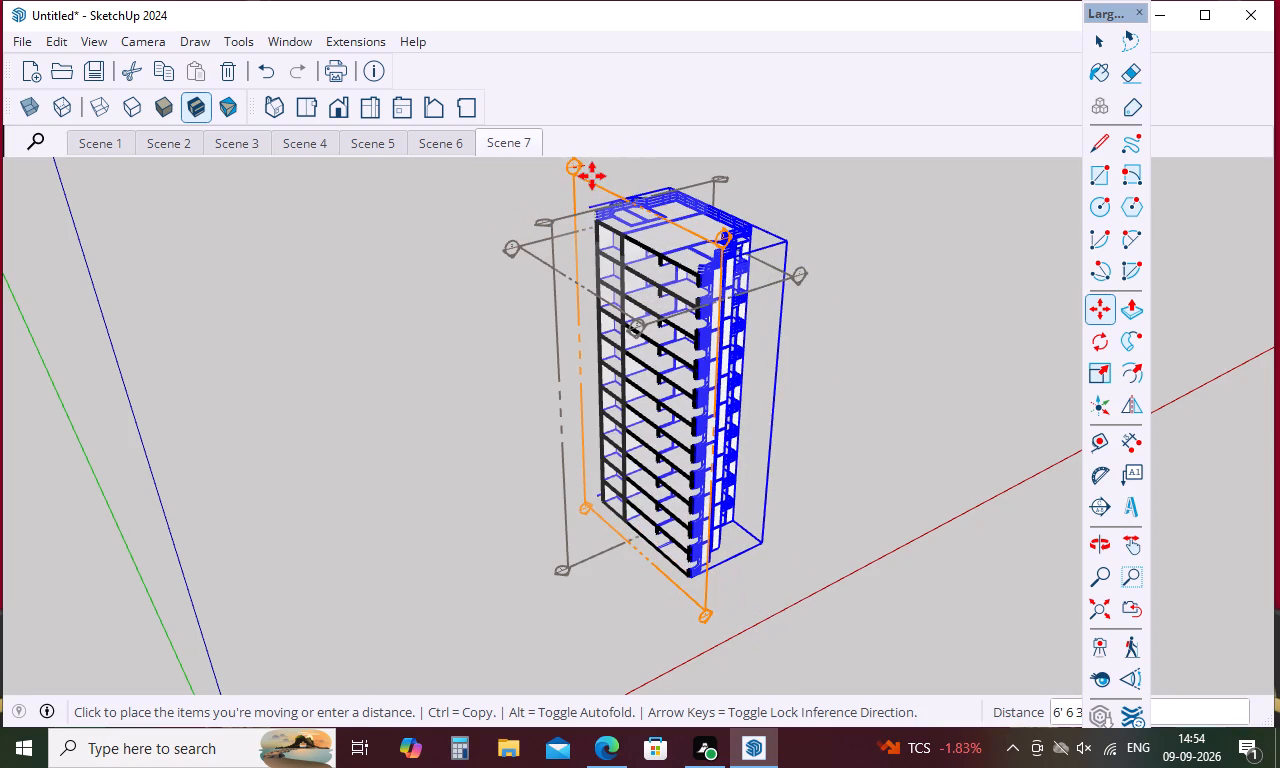
left_click(592, 176)
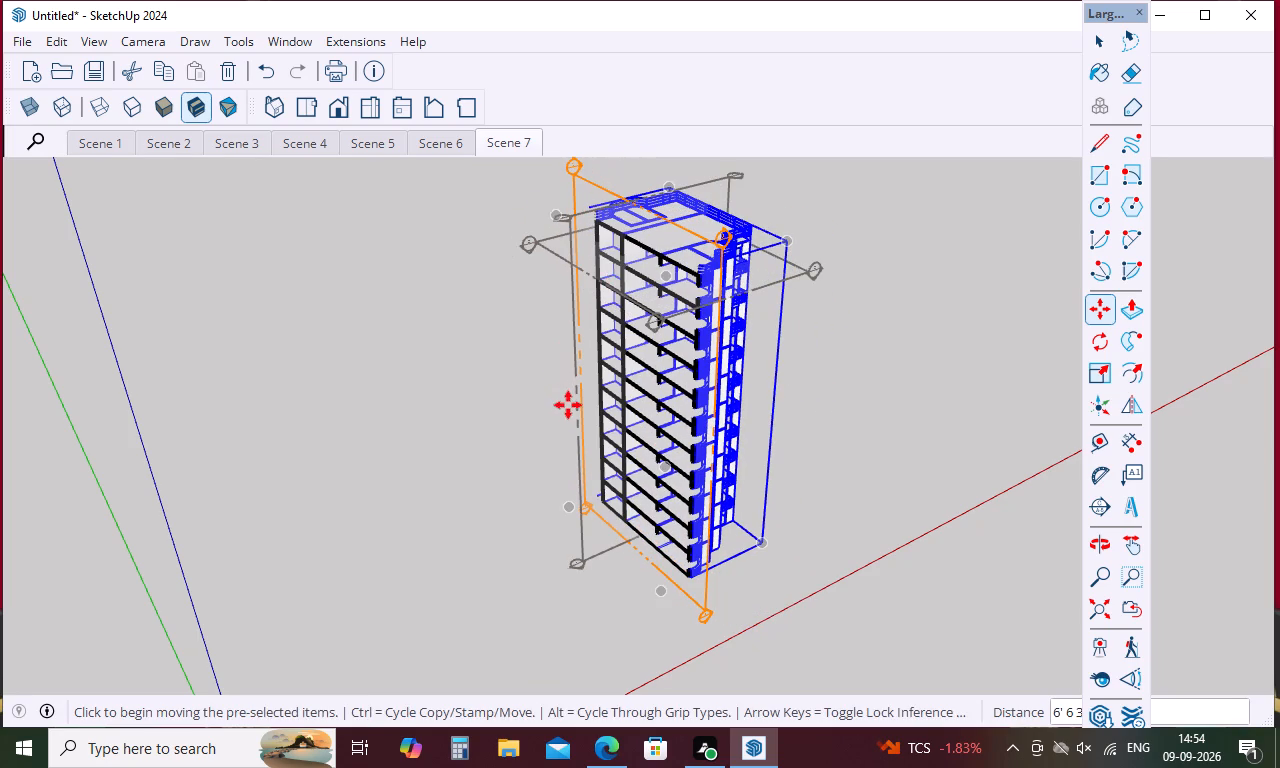
key("space")
Save this vertical cut view as a new scene after Scene 7 and update that scene.
right_click(520, 136)
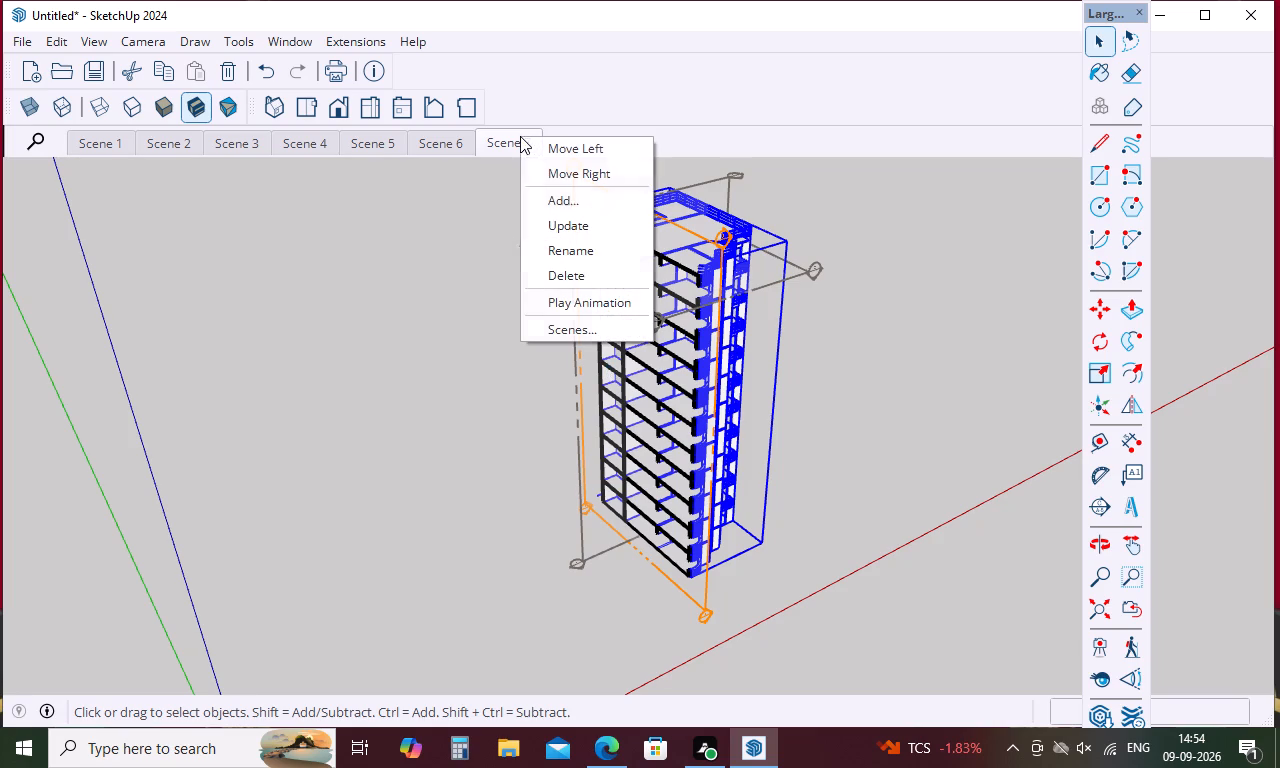
left_click(431, 312)
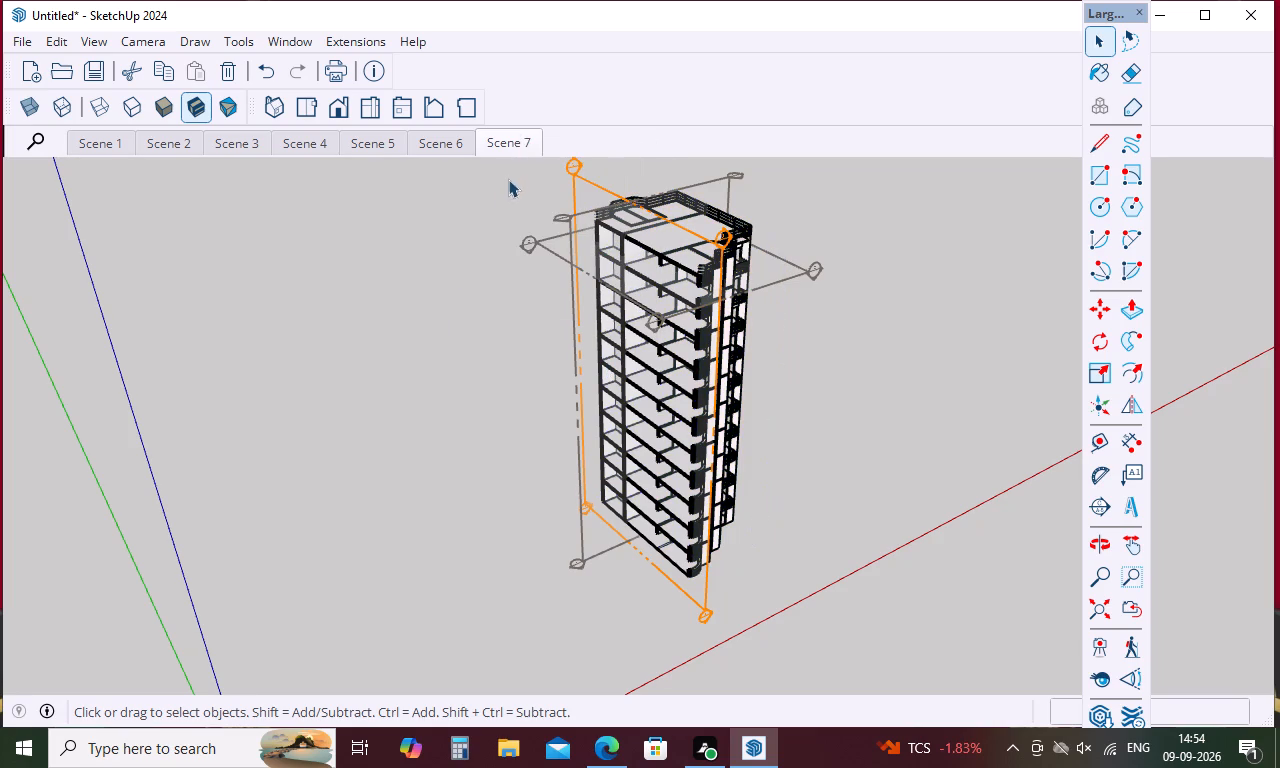
right_click(518, 145)
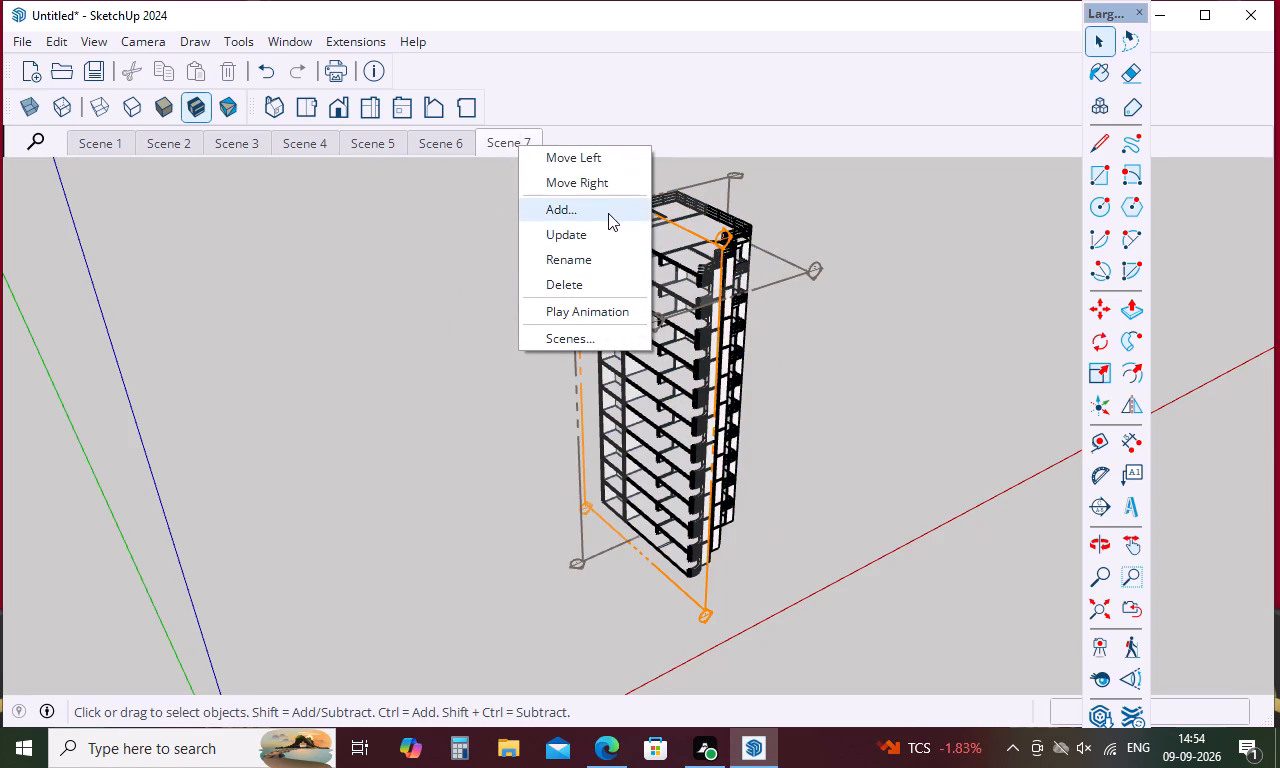
left_click(608, 212)
right_click(586, 145)
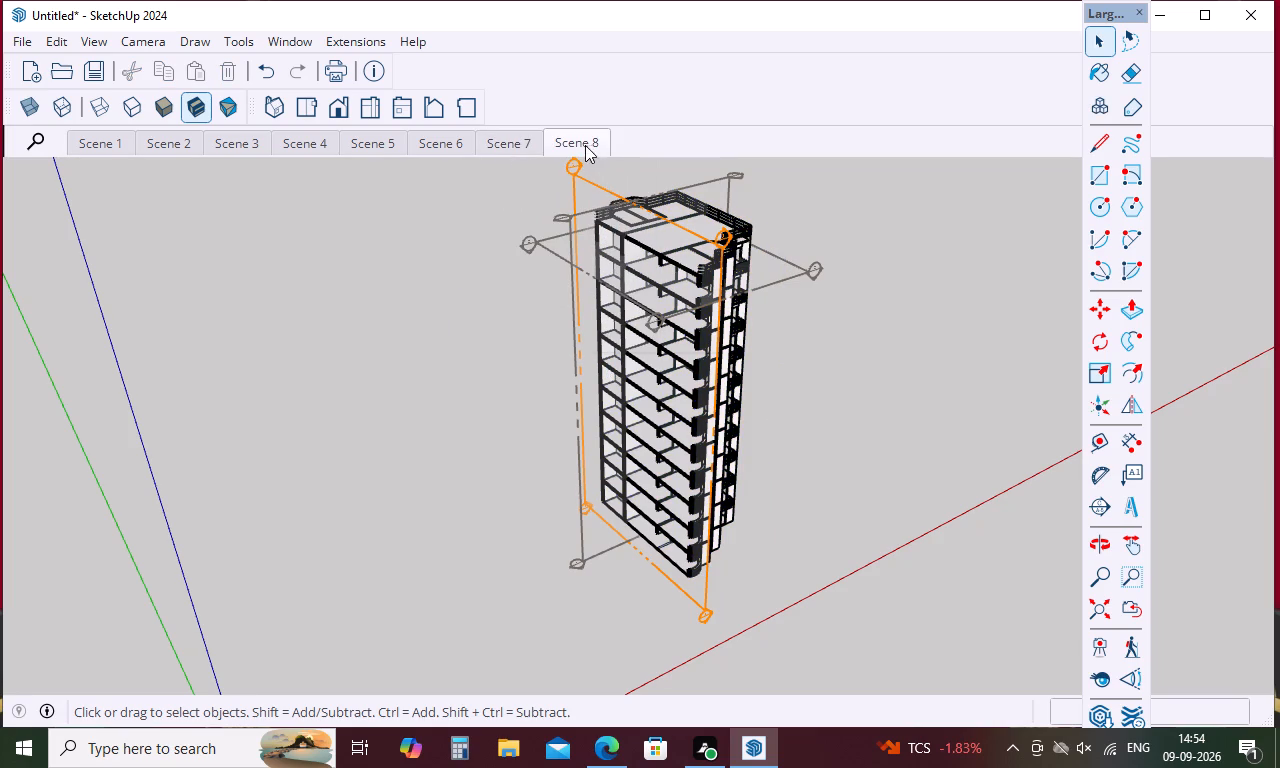
left_click(644, 235)
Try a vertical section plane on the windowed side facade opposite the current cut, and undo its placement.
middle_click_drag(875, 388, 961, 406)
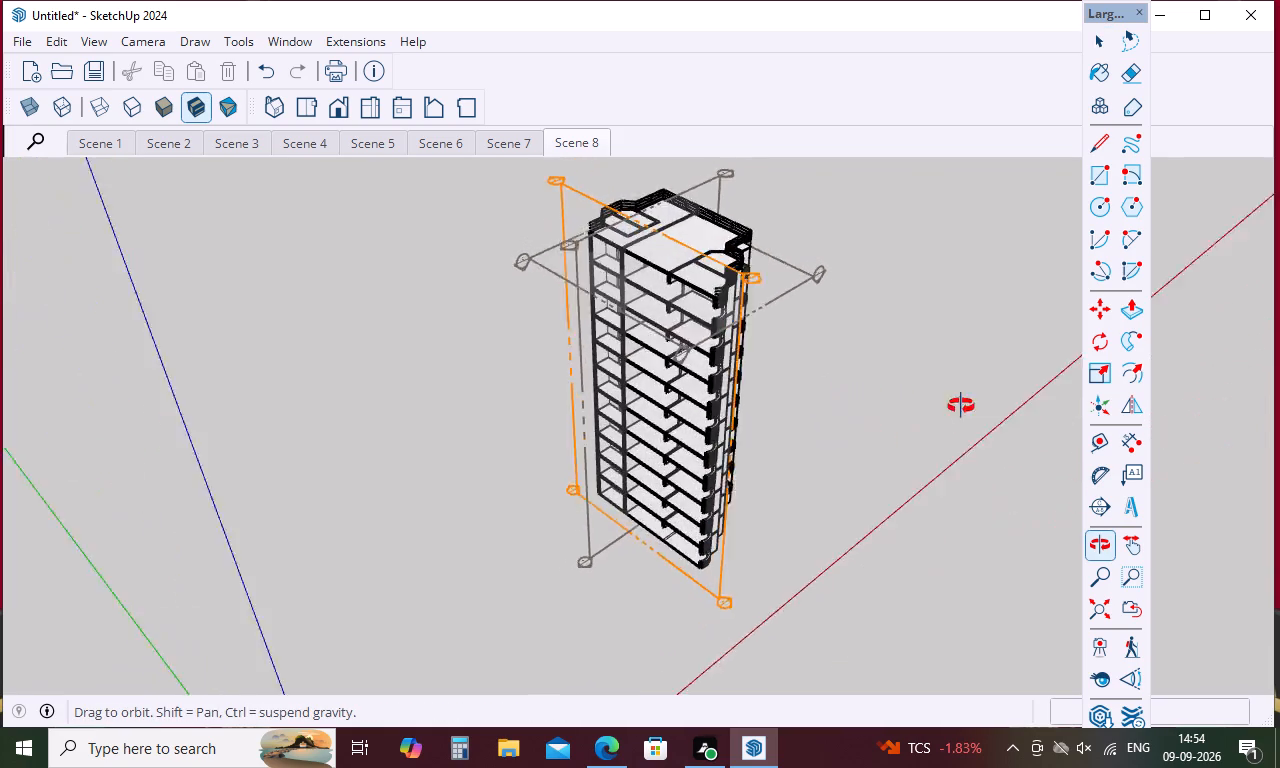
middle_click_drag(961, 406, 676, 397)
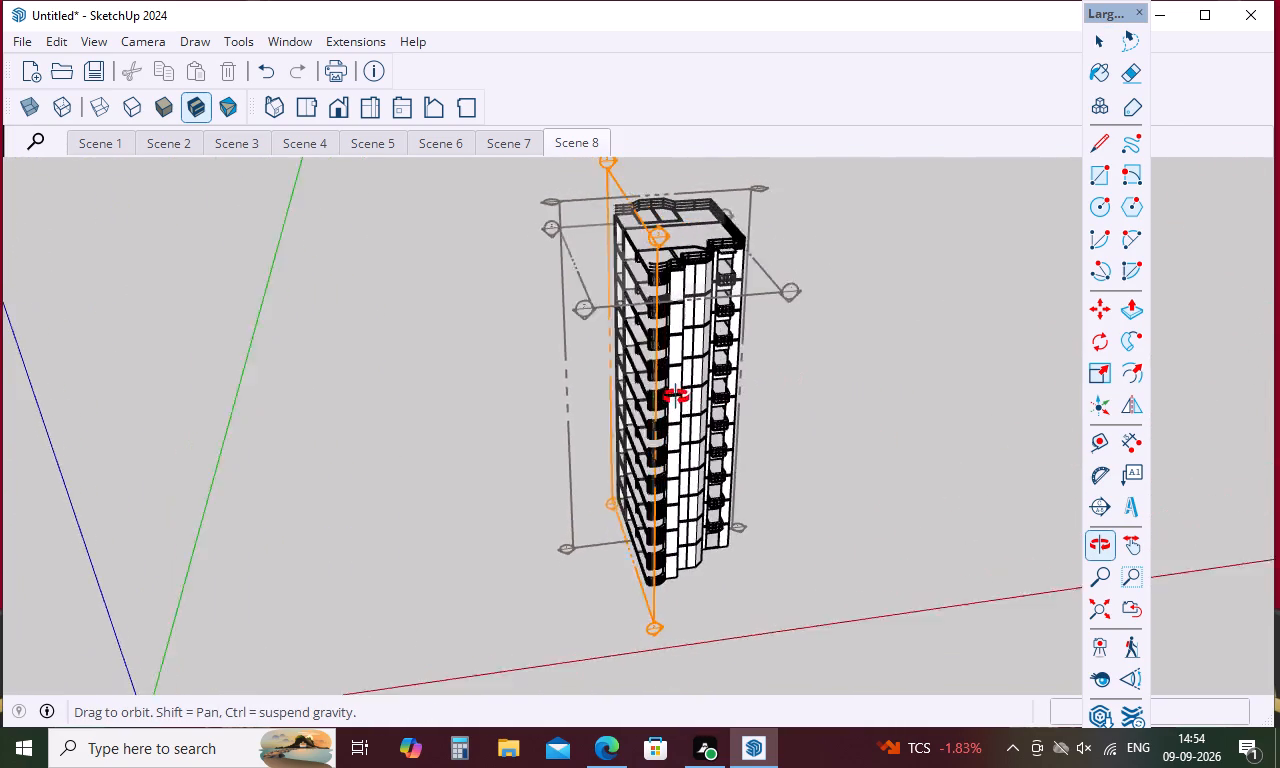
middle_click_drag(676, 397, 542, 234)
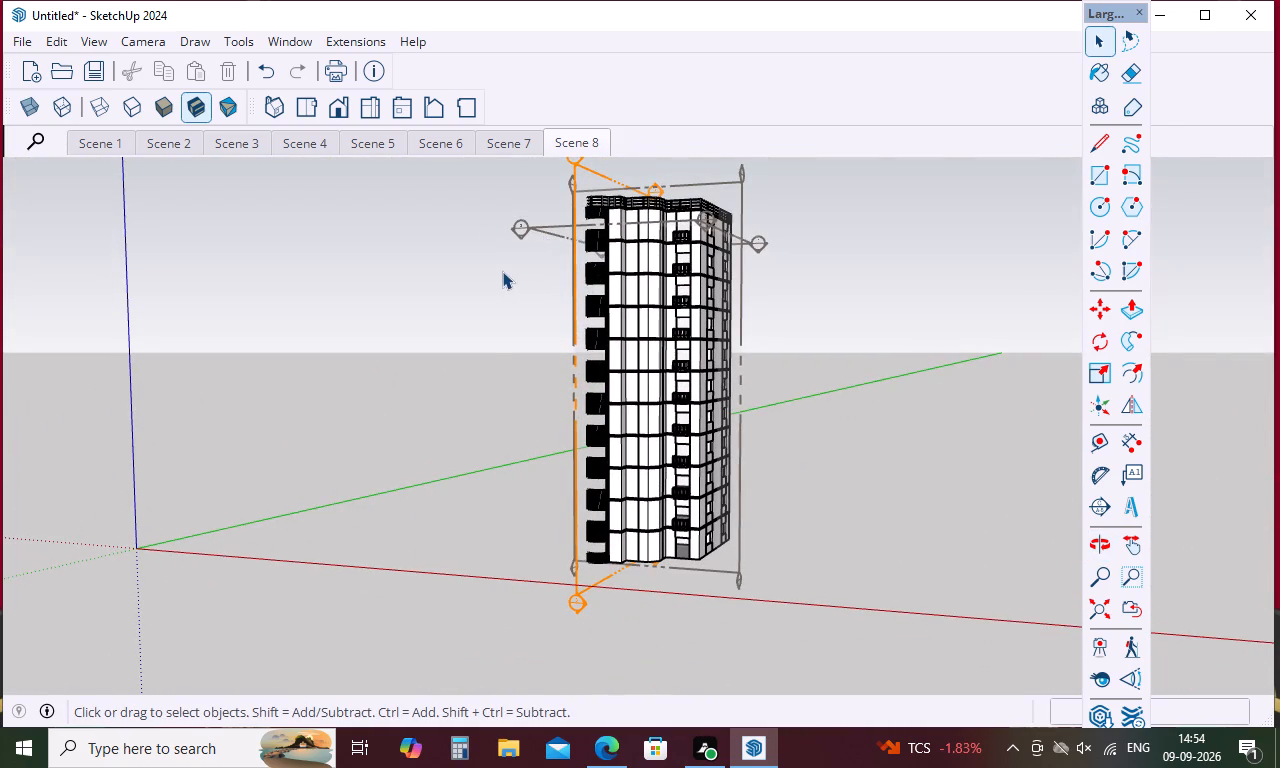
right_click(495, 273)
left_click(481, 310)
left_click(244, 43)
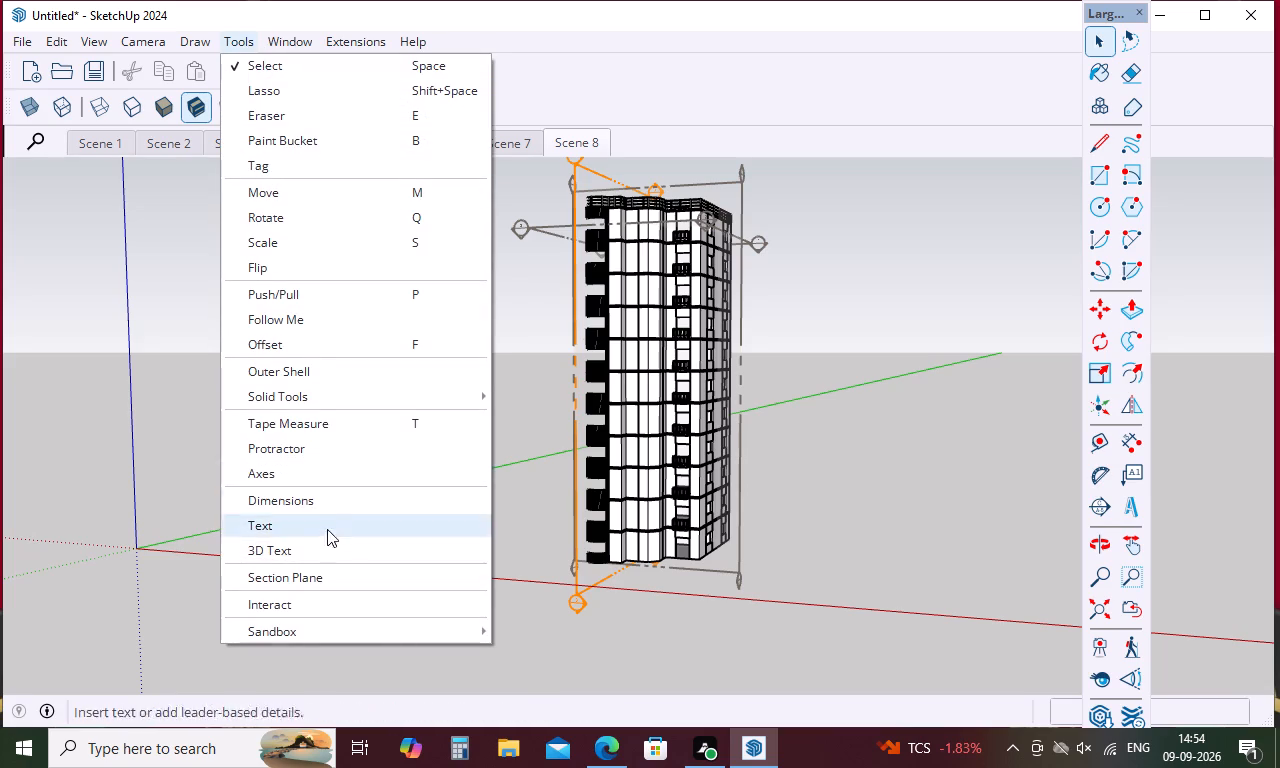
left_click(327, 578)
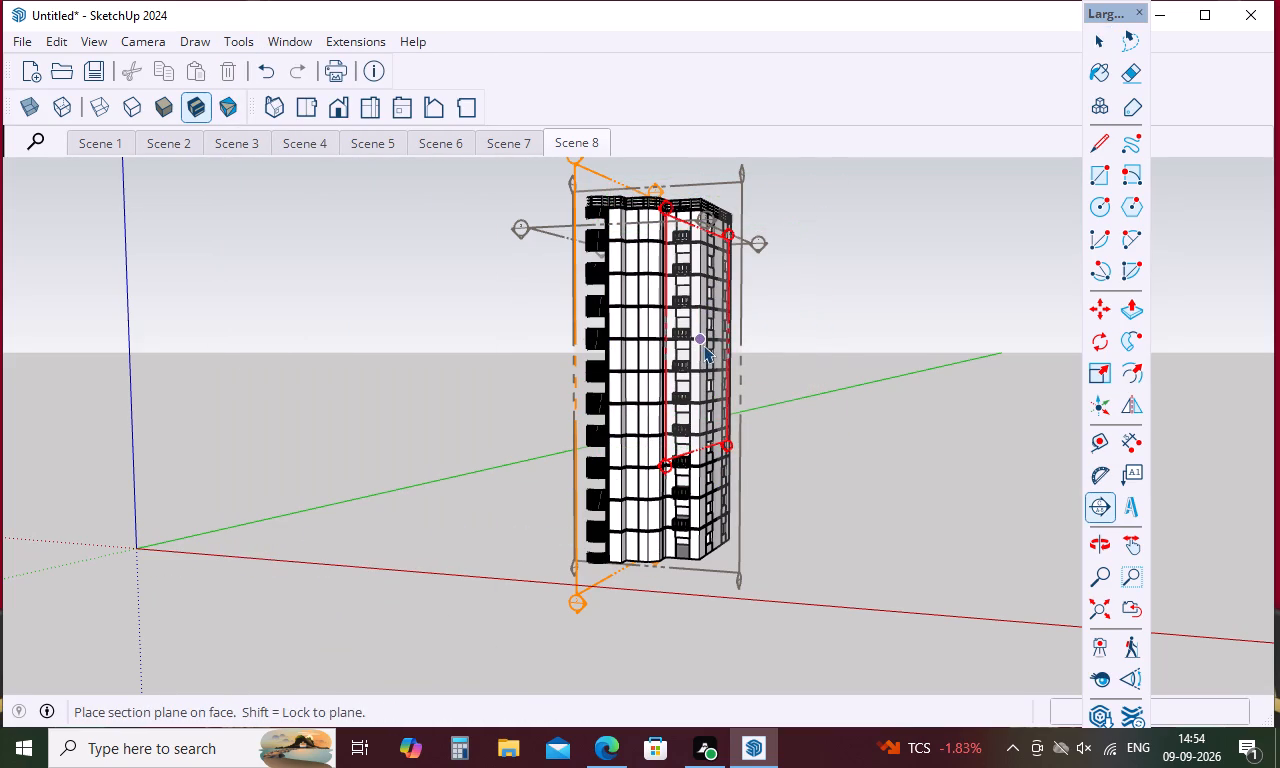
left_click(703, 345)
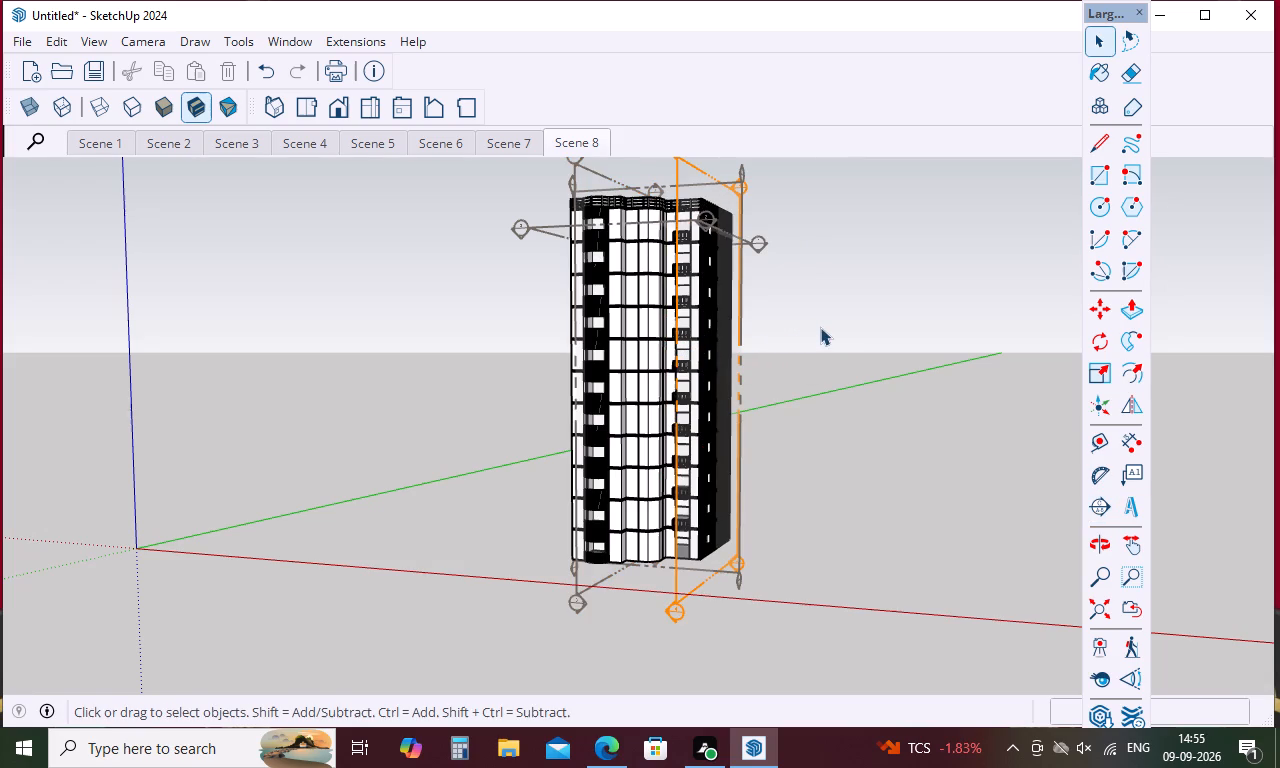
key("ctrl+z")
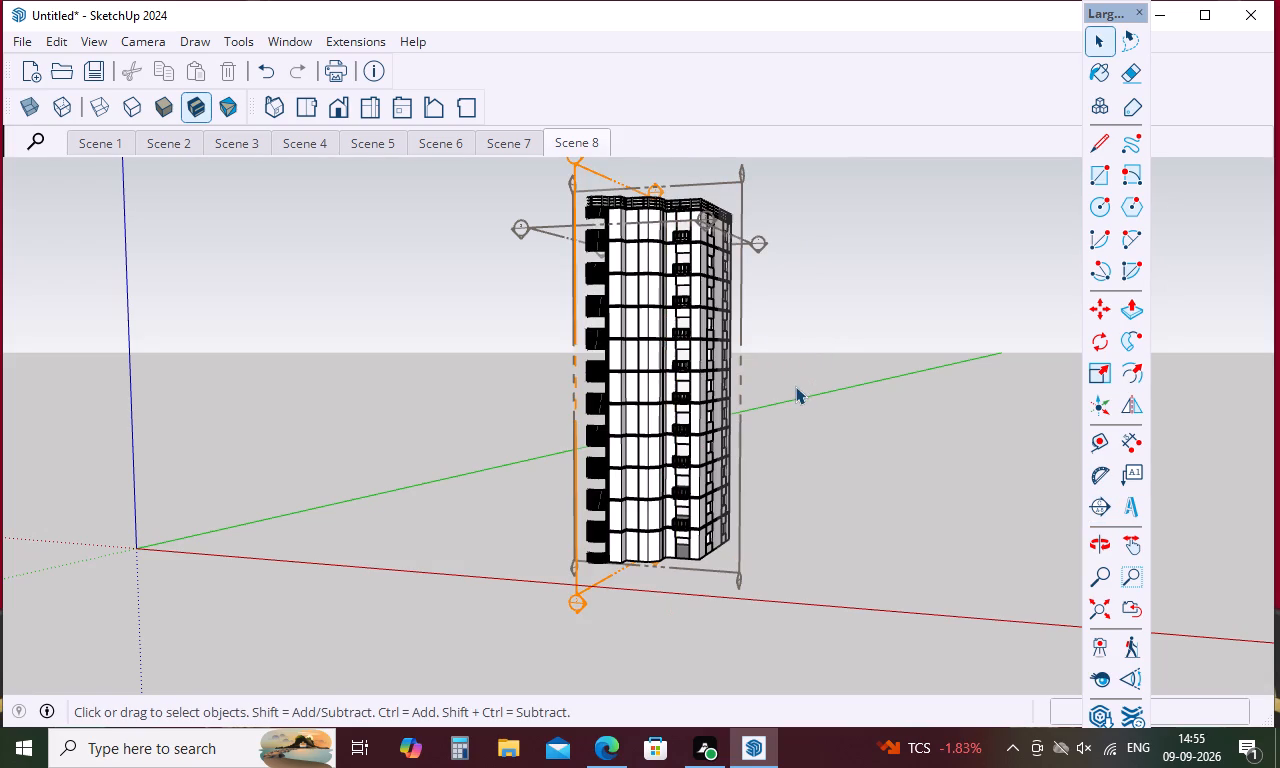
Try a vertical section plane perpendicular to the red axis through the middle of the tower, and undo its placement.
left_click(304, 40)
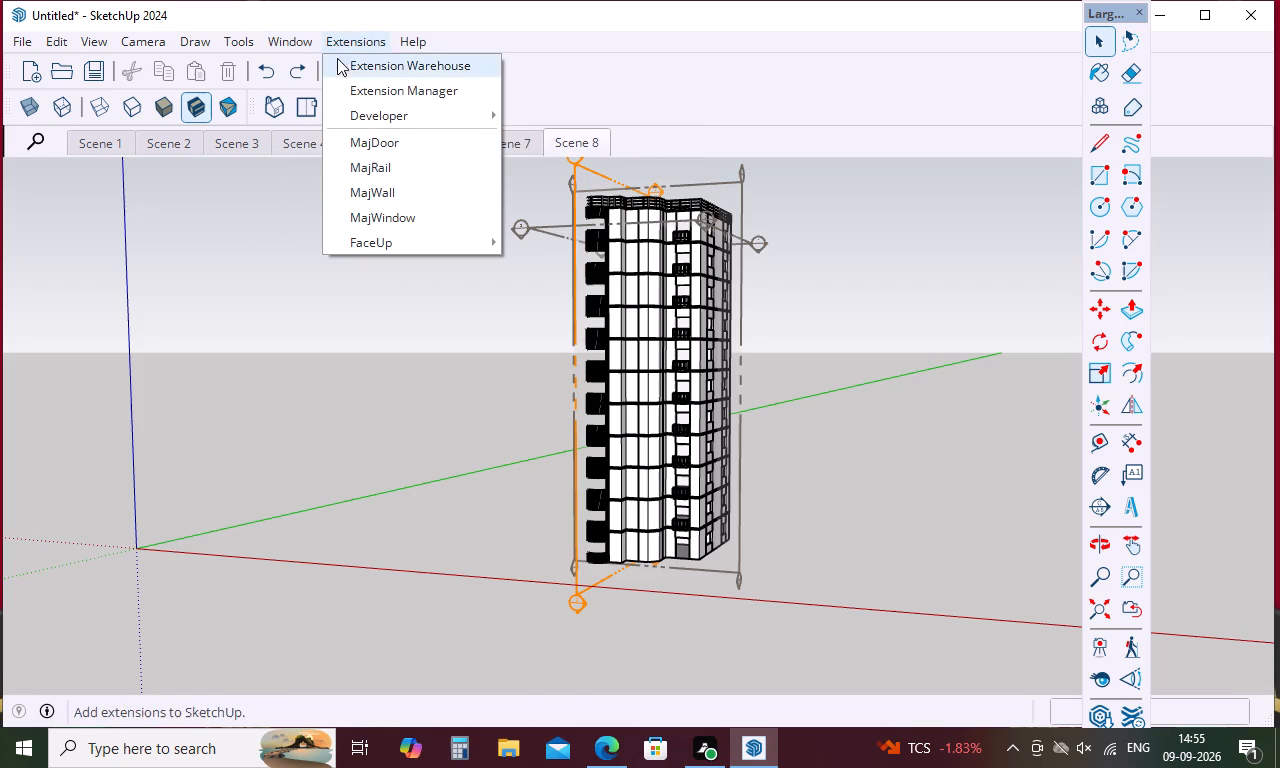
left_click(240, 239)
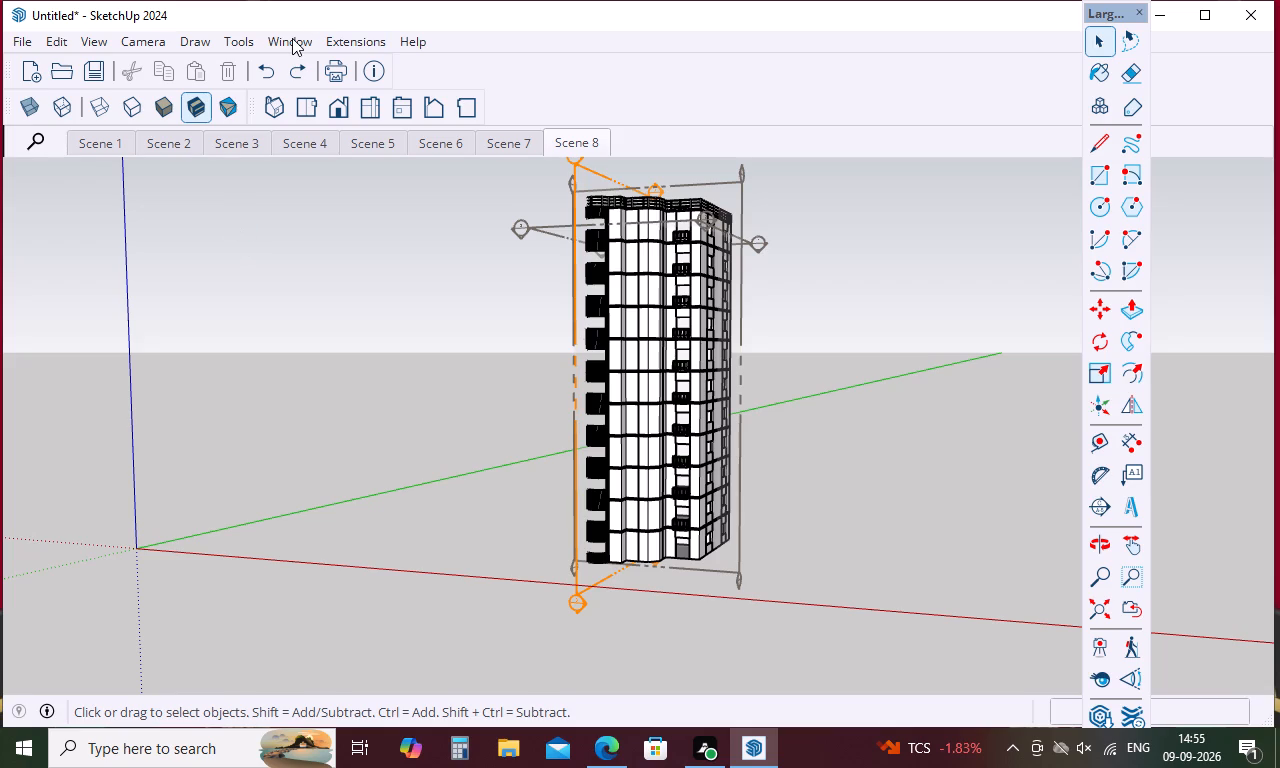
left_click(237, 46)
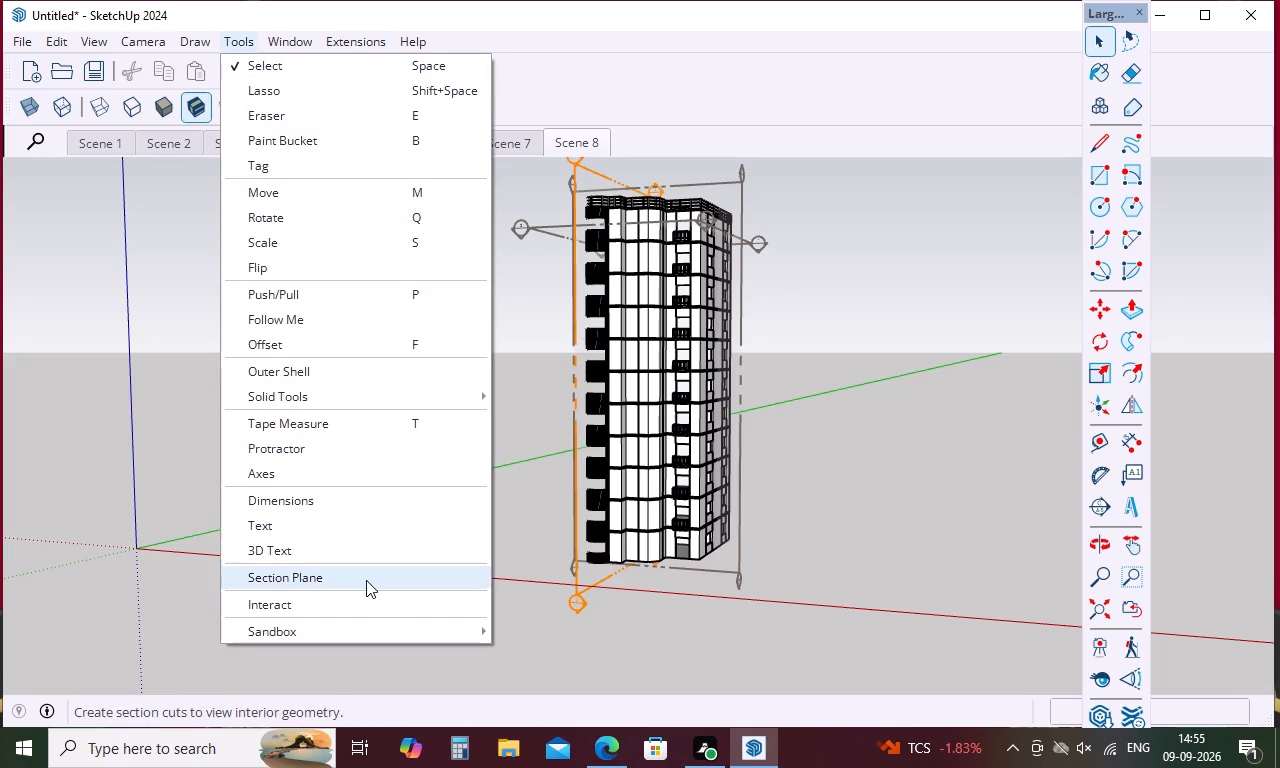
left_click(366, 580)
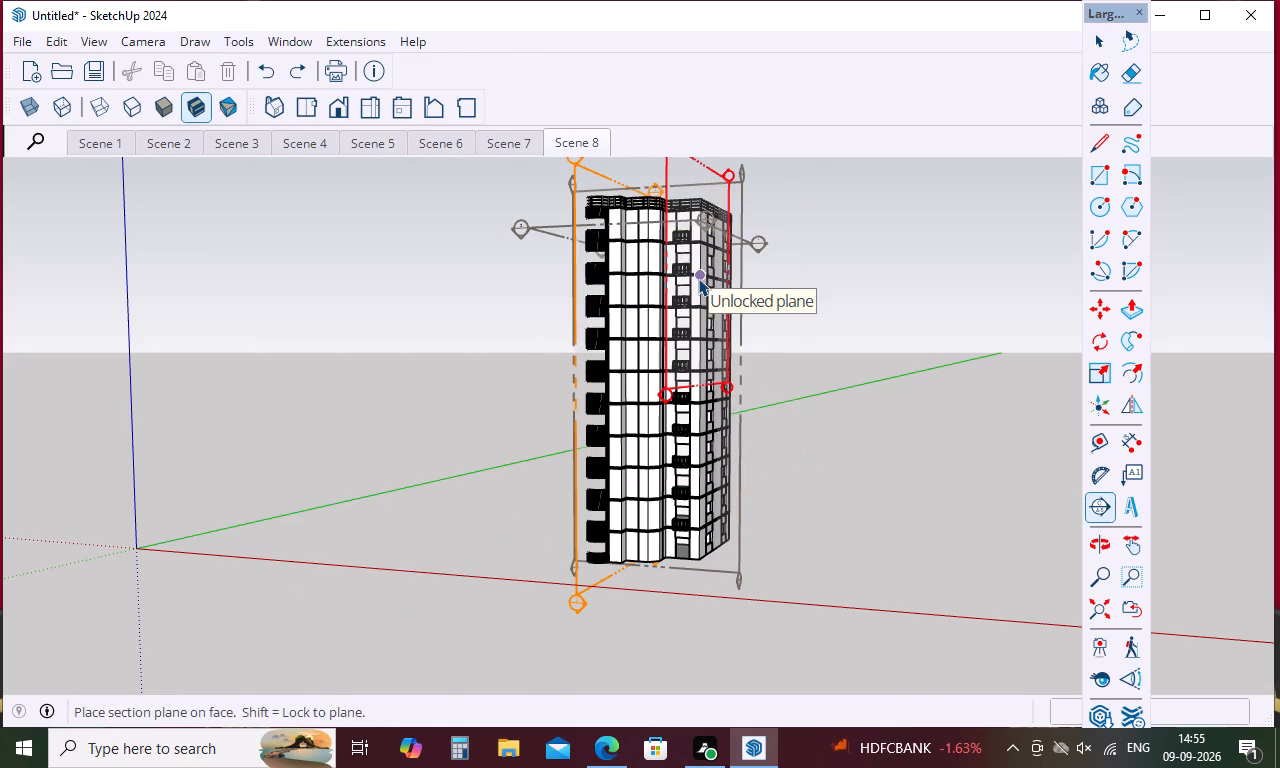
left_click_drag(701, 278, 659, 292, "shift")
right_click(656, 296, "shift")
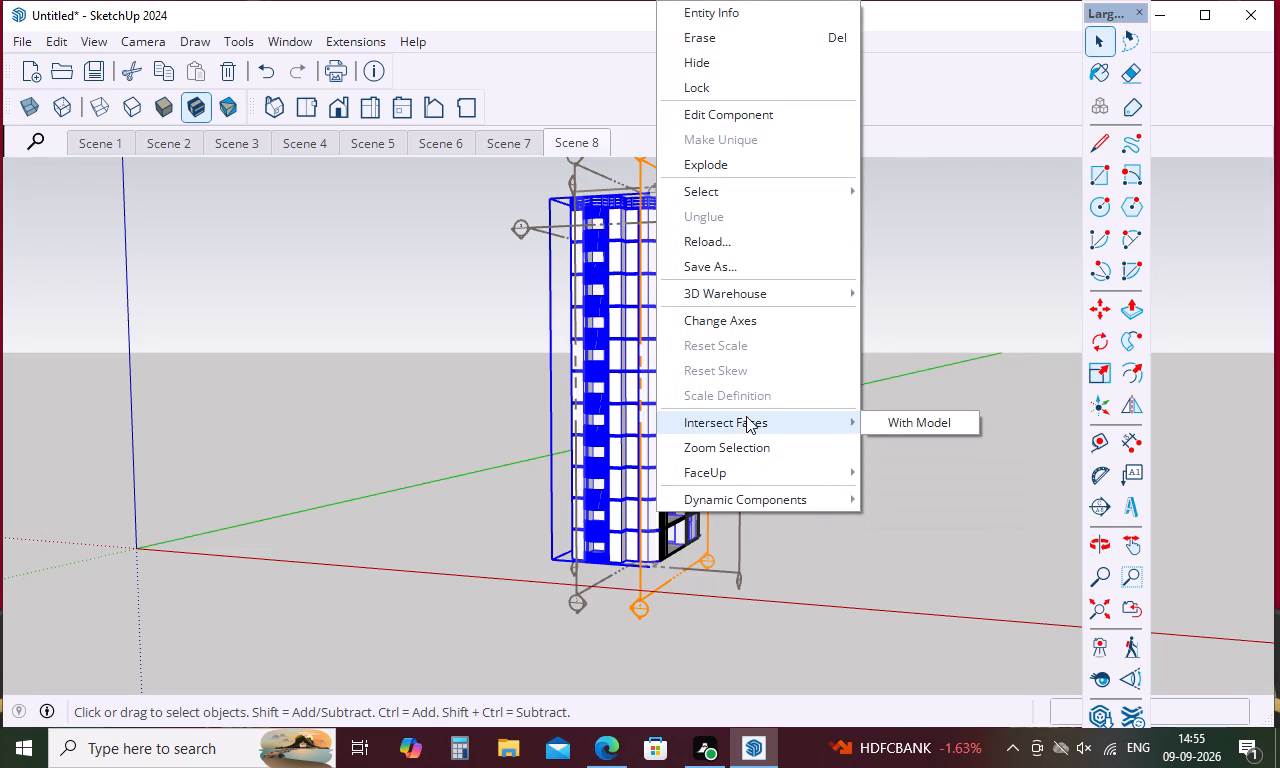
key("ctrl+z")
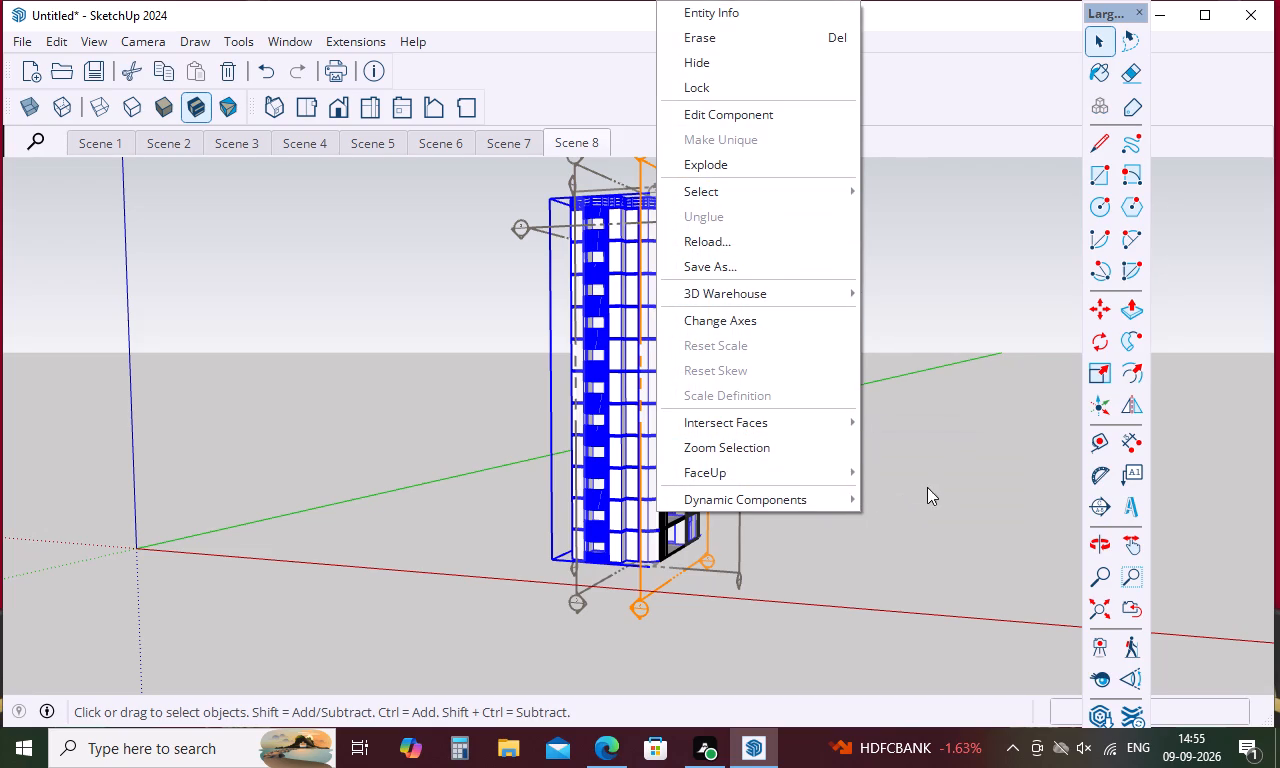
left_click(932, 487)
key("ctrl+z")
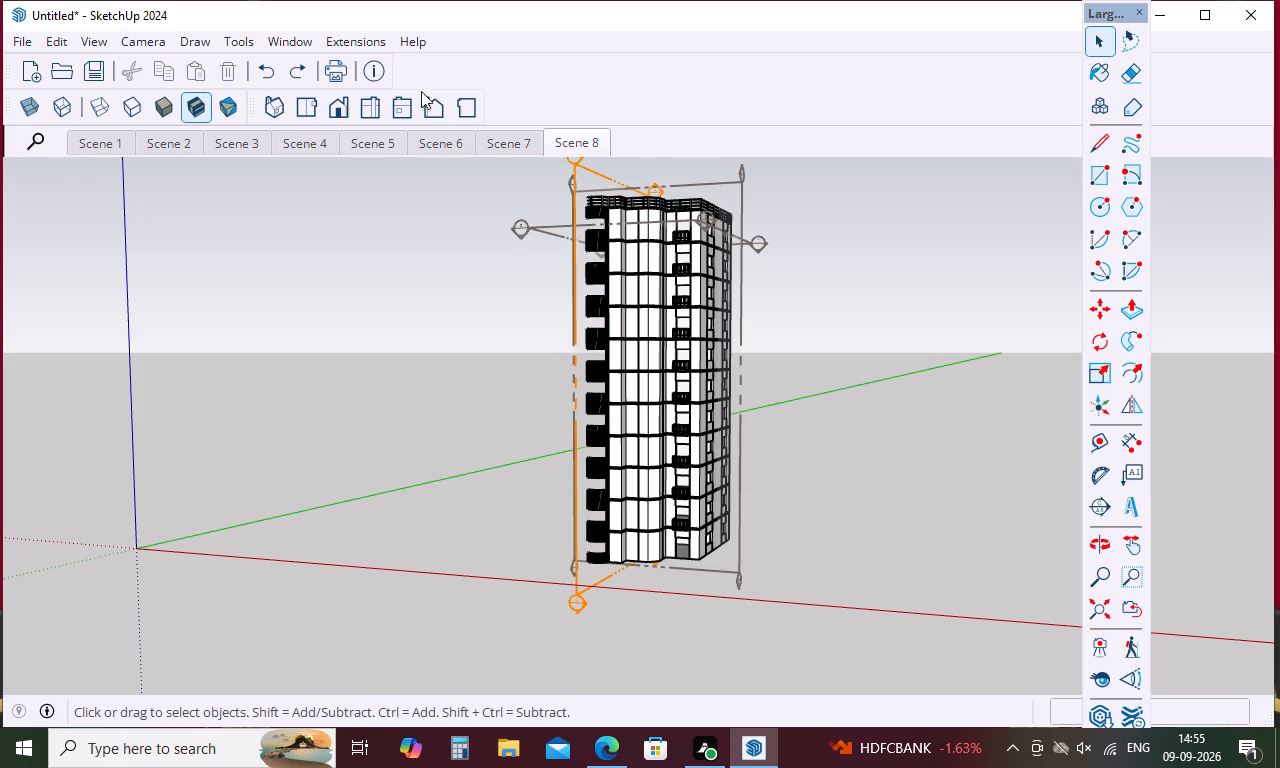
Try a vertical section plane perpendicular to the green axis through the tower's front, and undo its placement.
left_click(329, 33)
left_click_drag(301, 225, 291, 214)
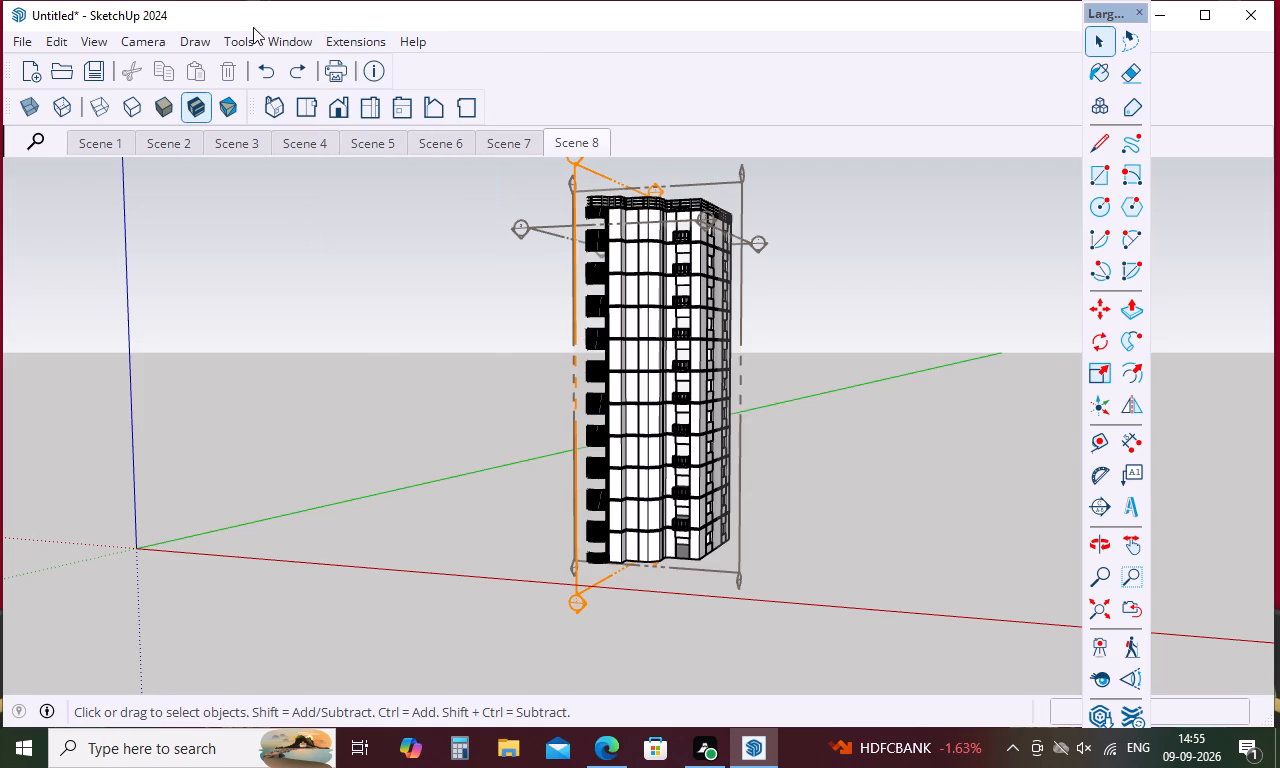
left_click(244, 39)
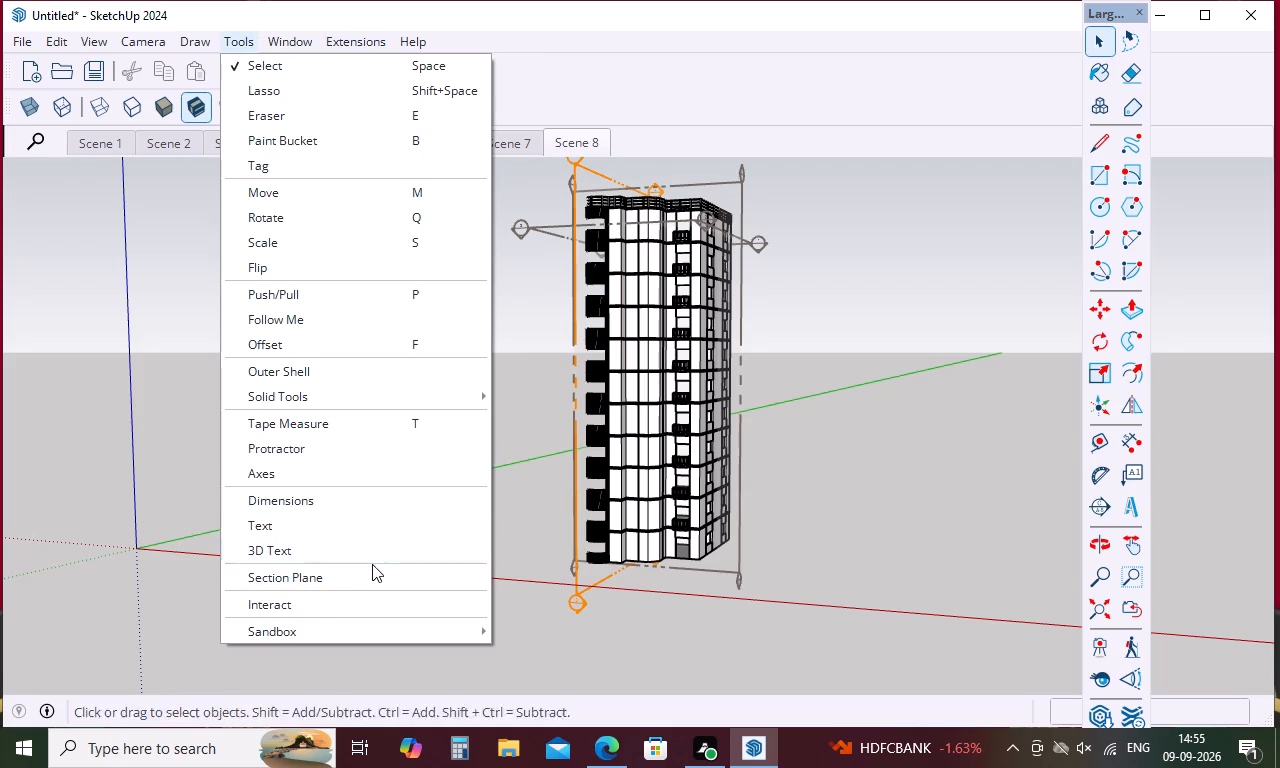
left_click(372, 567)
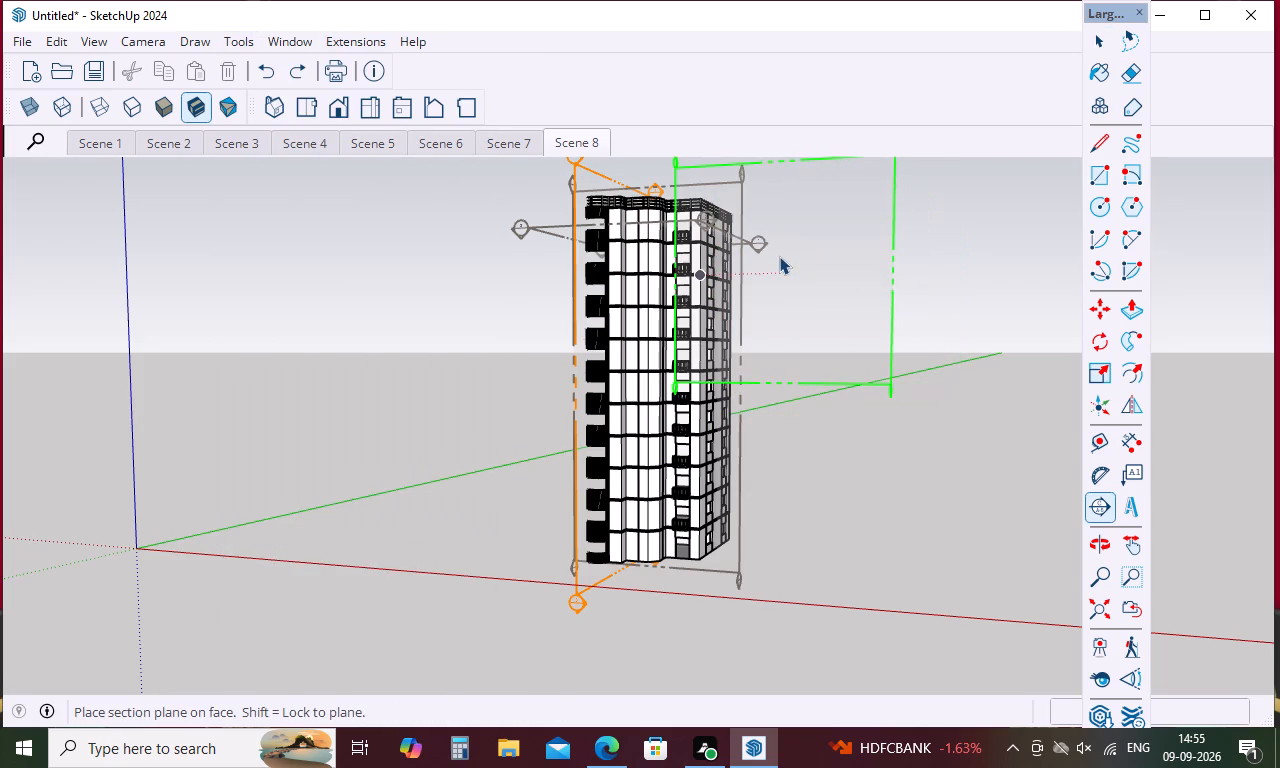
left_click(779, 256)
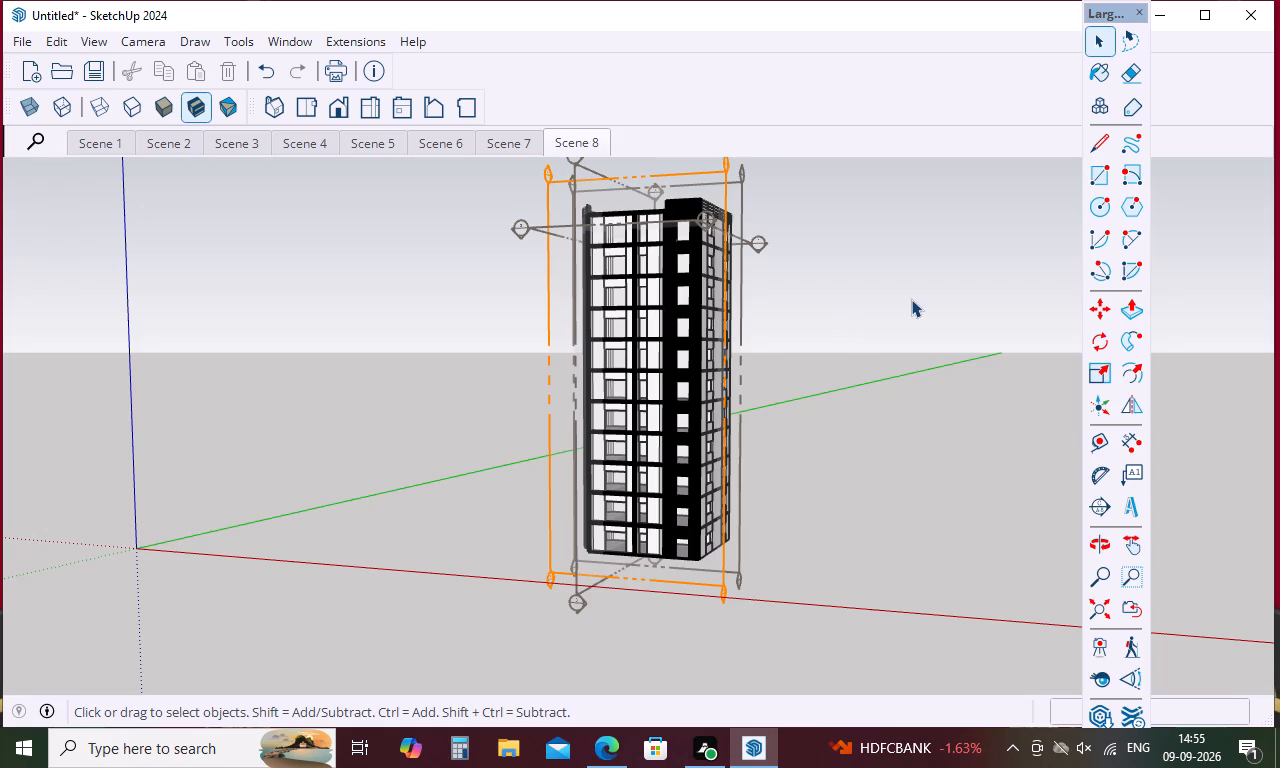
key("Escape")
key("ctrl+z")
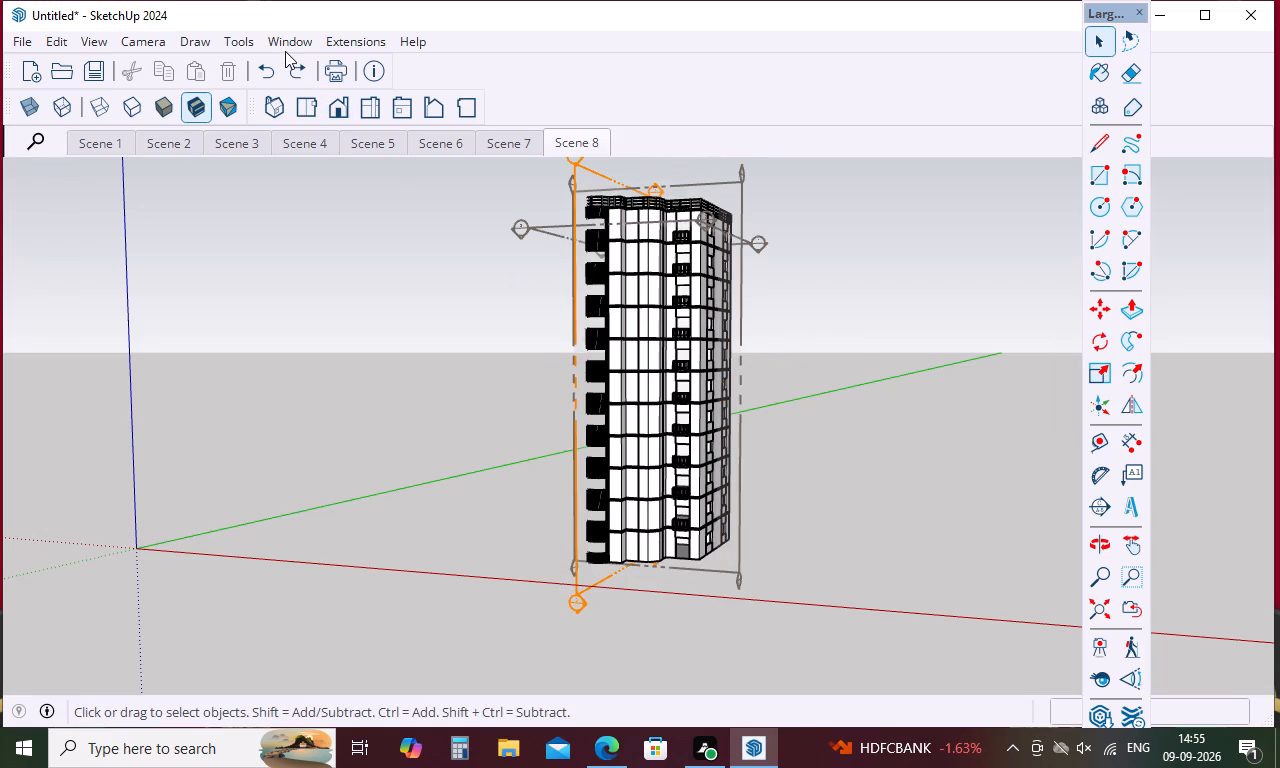
Place a vertical section plane perpendicular to the red axis through the middle of the tower and reverse its cut direction.
left_click(236, 42)
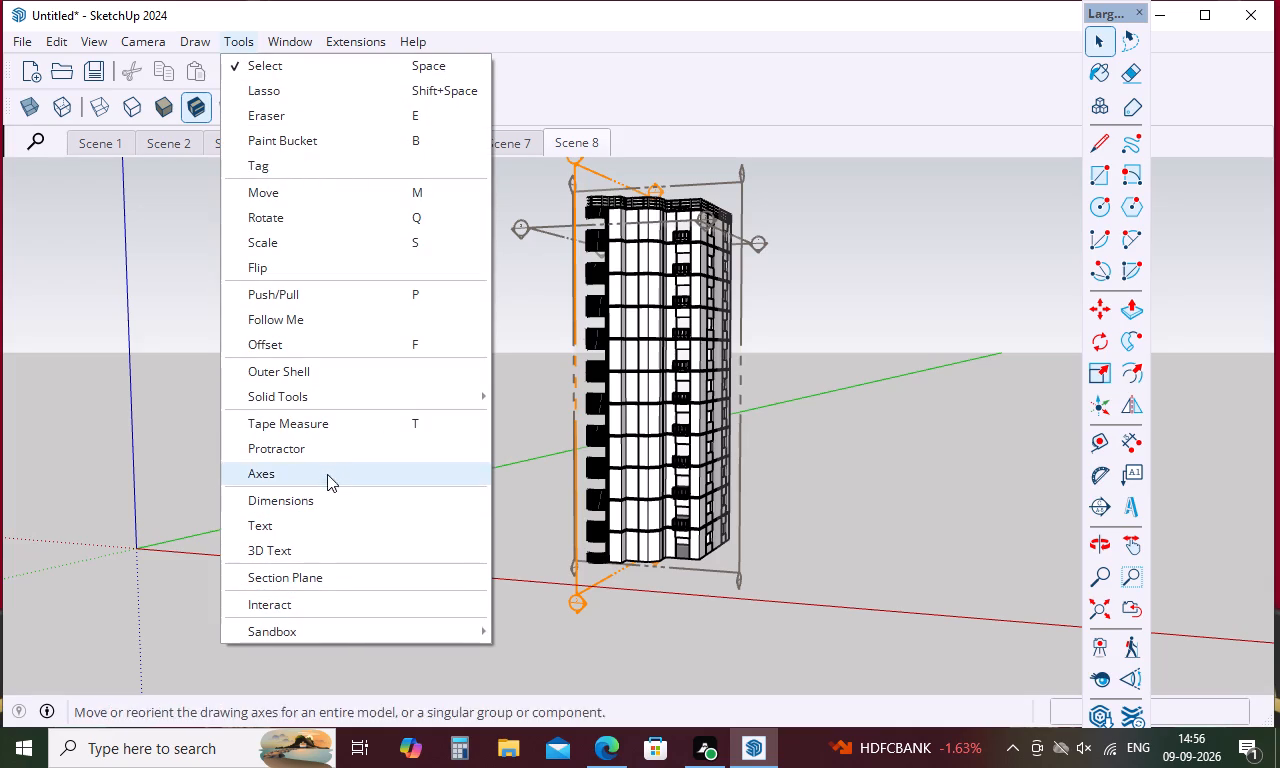
left_click(336, 576)
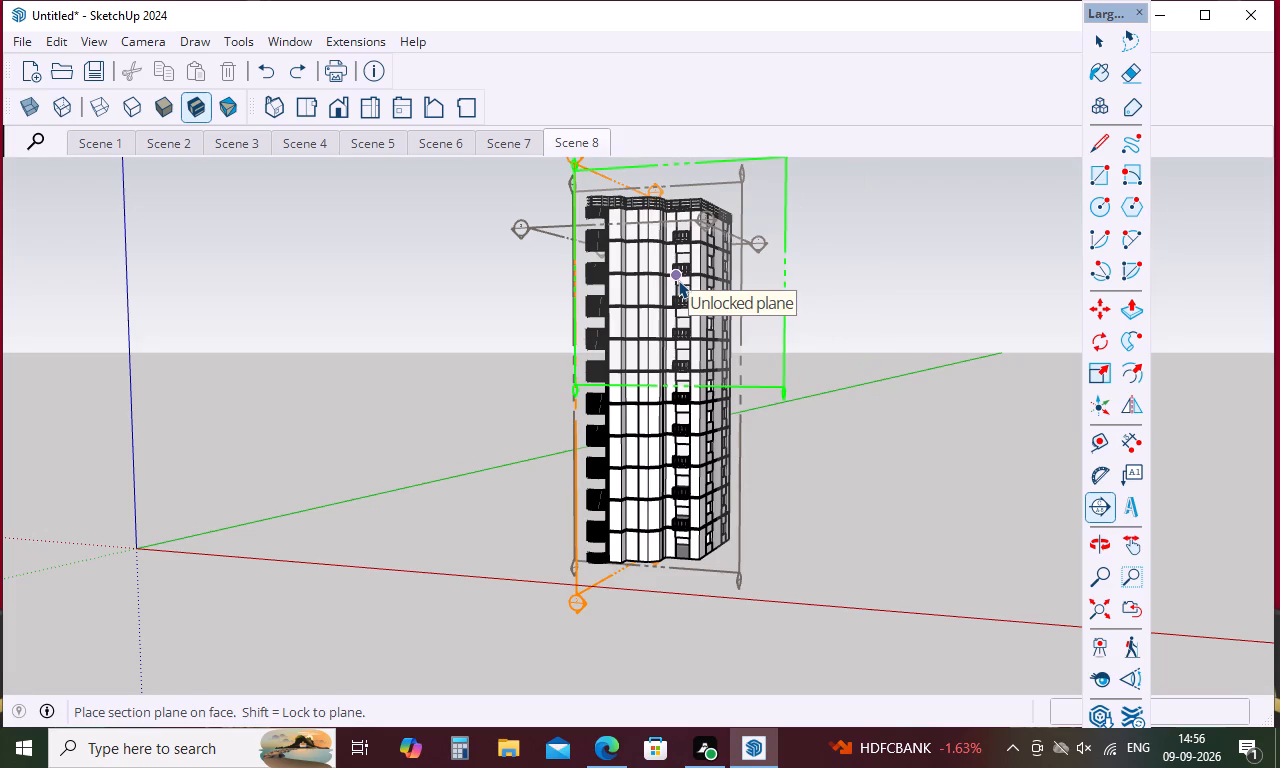
right_click(675, 282, "shift")
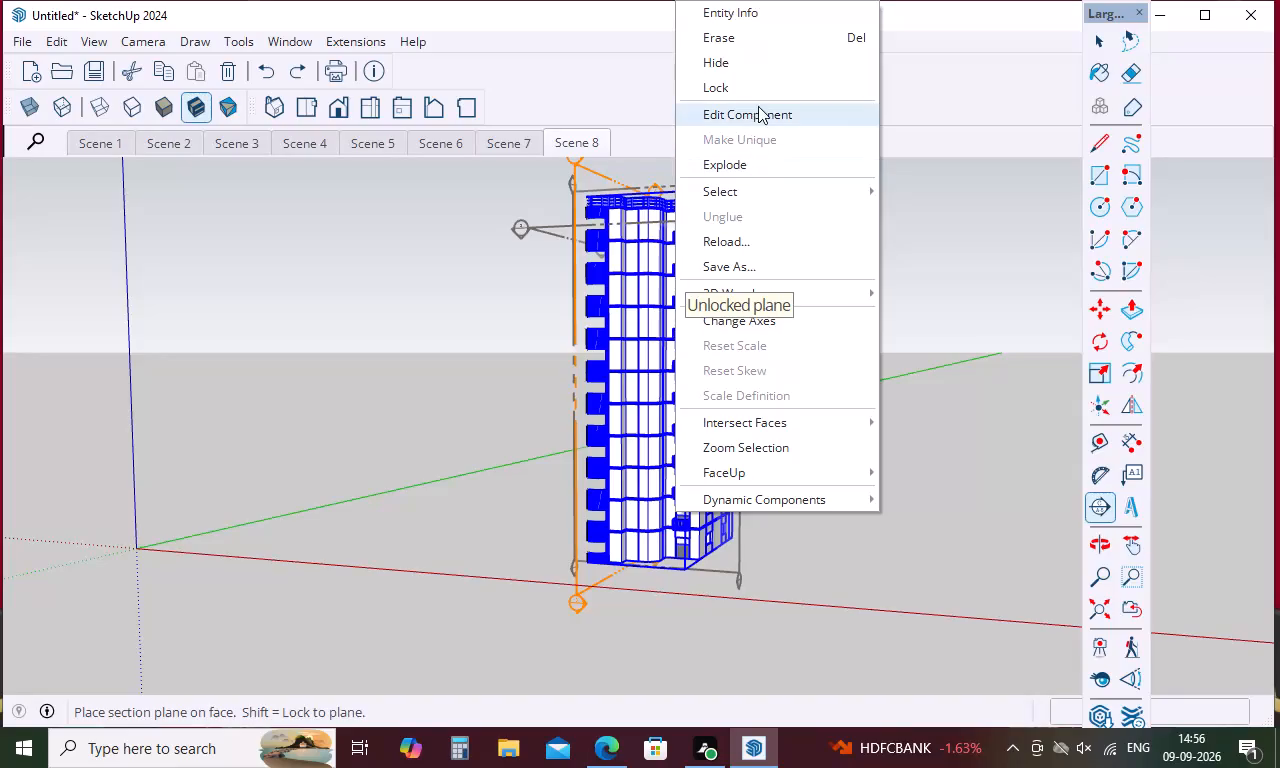
left_click(952, 220, "shift")
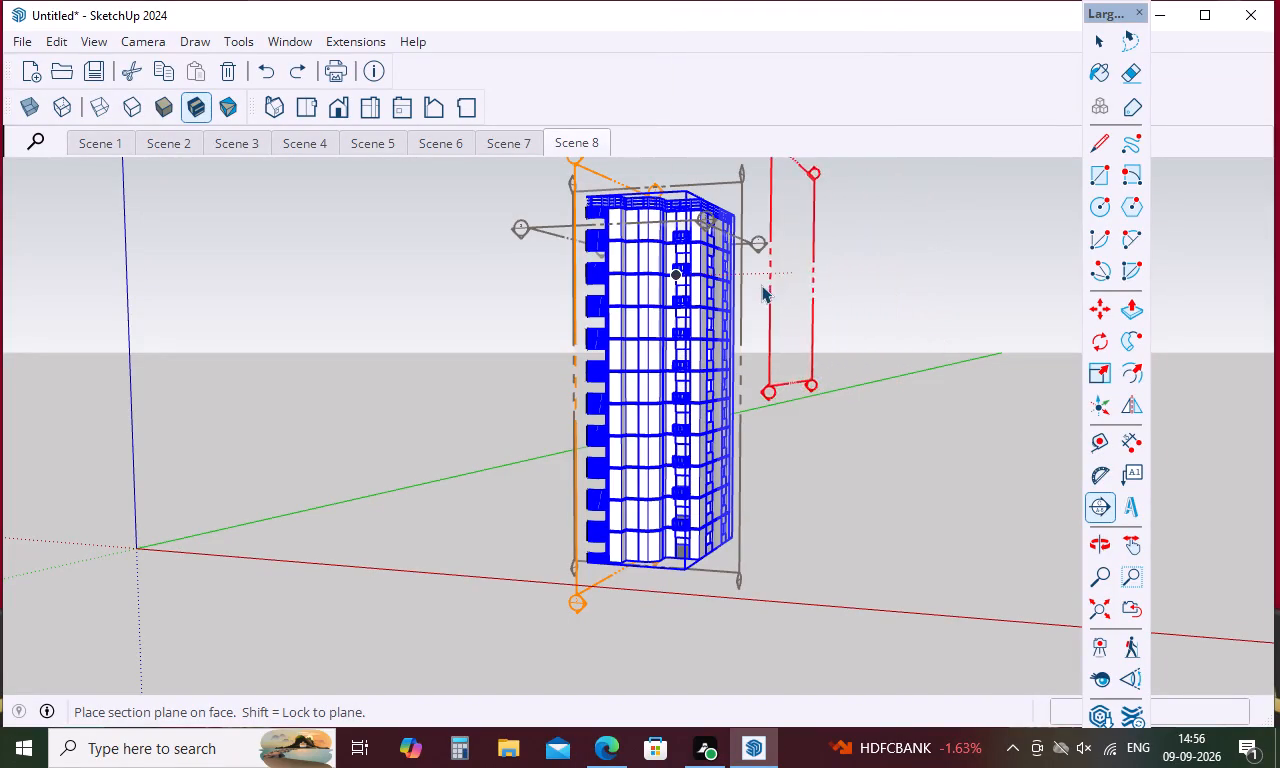
left_click(665, 329, "shift")
right_click(665, 329, "shift")
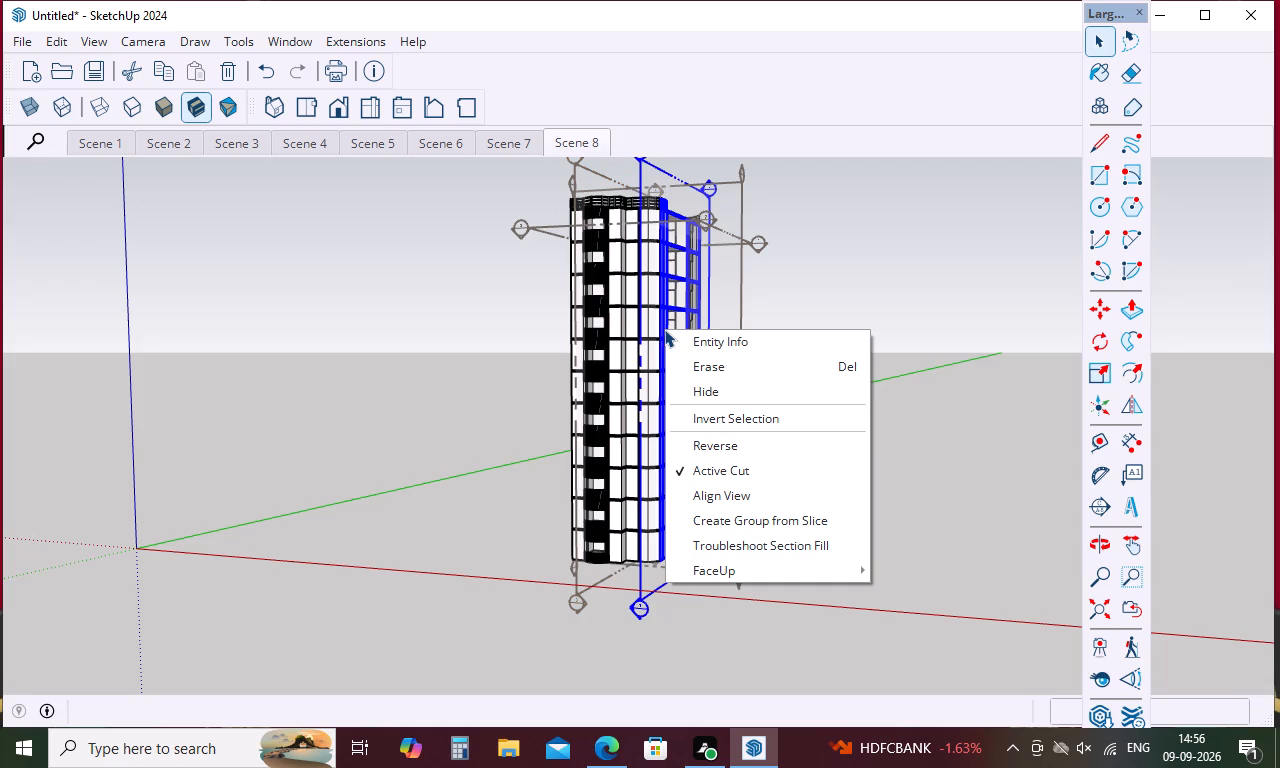
left_click(752, 454, "shift")
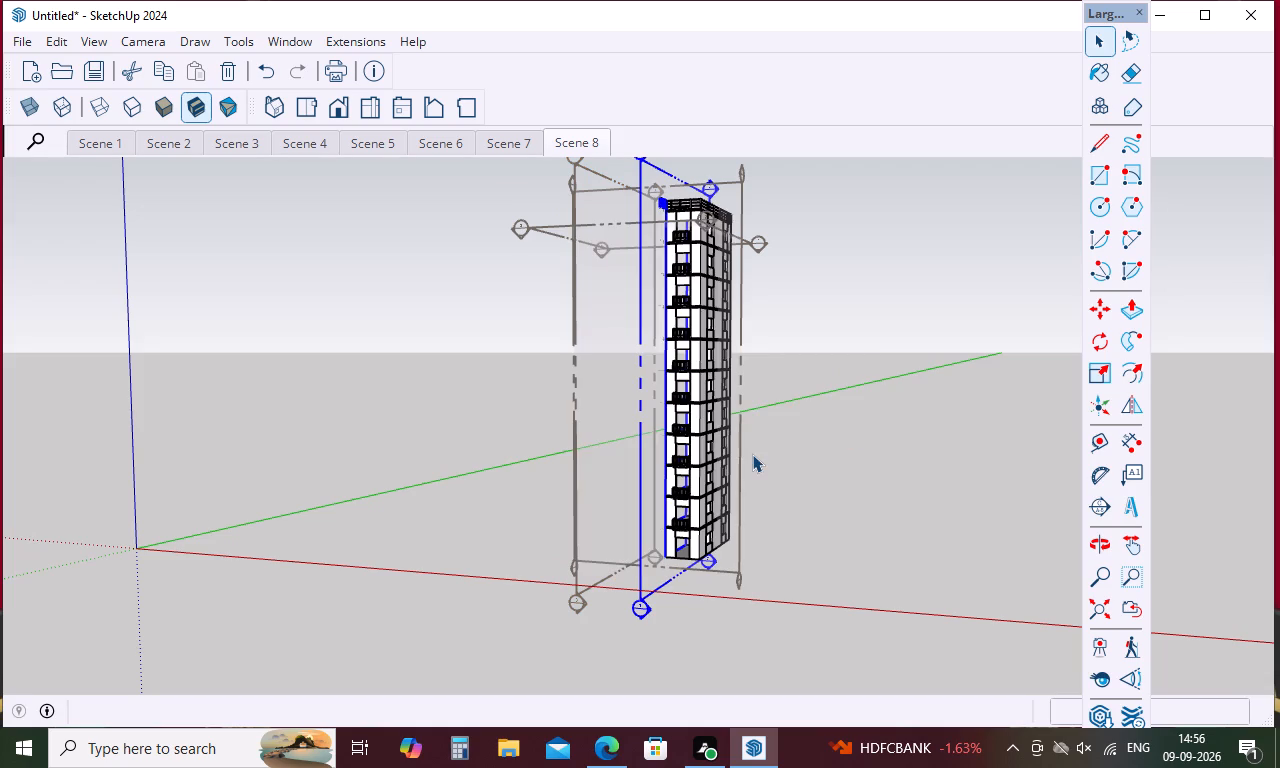
Make the existing vertical section plane perpendicular to the green axis the active cut and align the view to it.
right_click(732, 439, "shift")
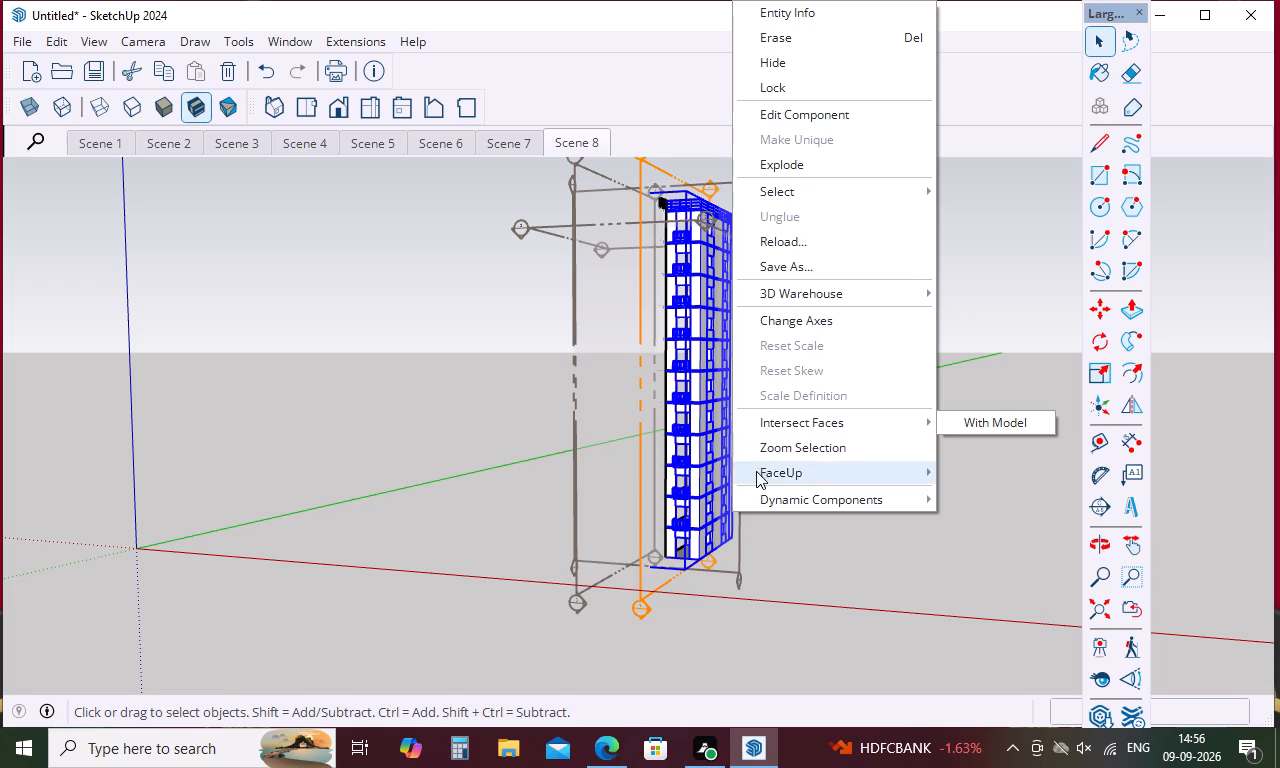
left_click(761, 525, "shift")
right_click(631, 415, "shift")
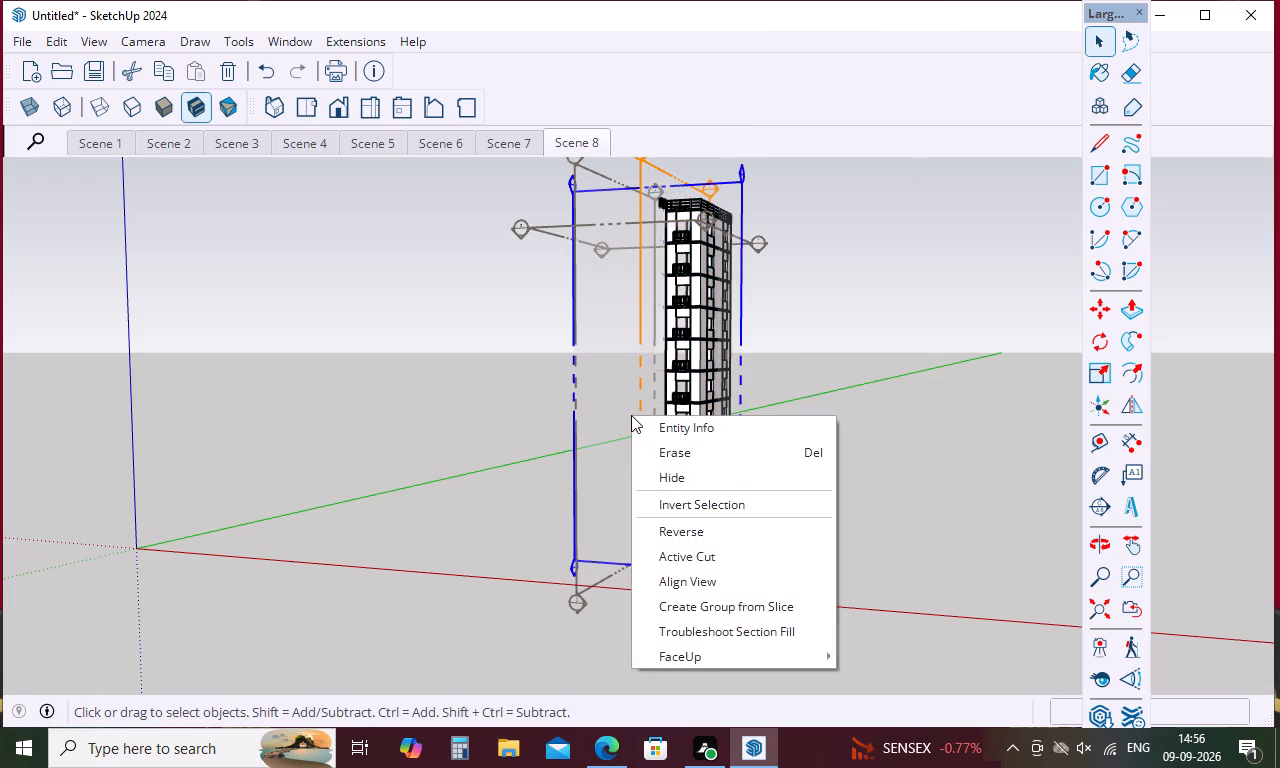
left_click(728, 564, "shift")
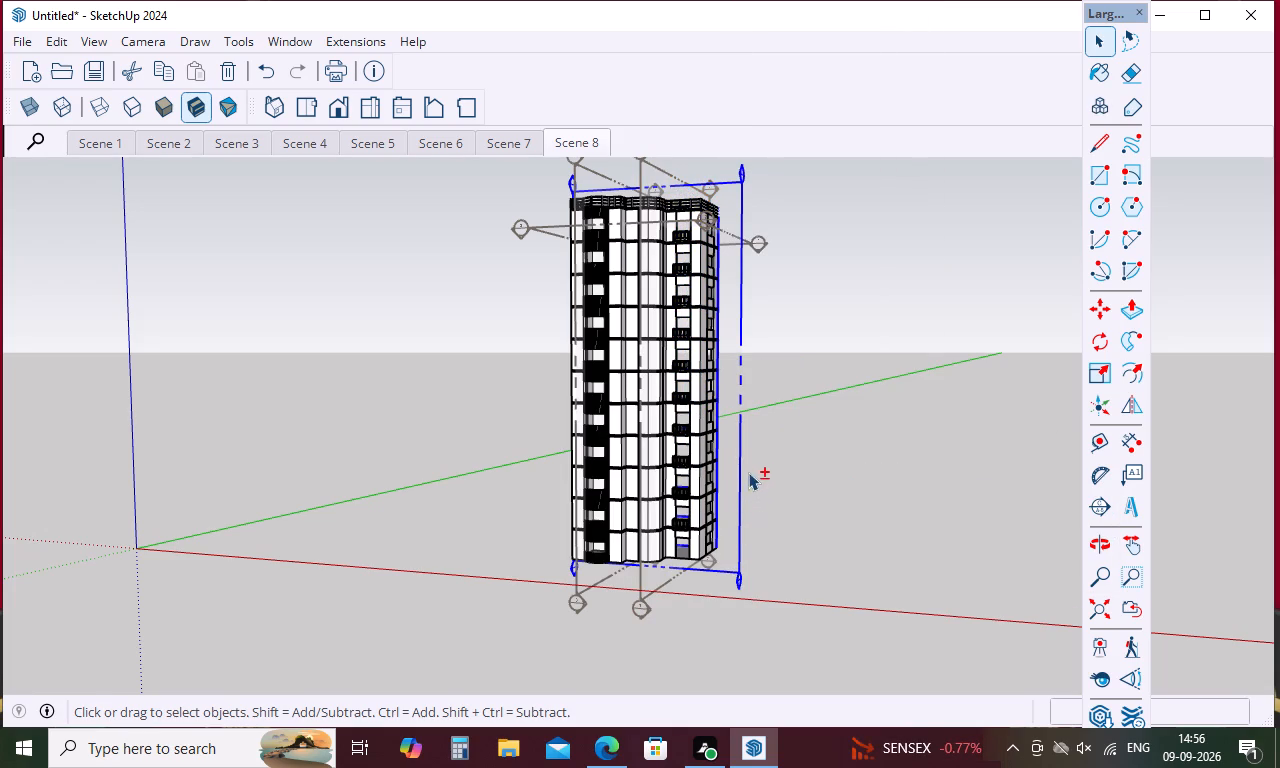
right_click(717, 442, "shift")
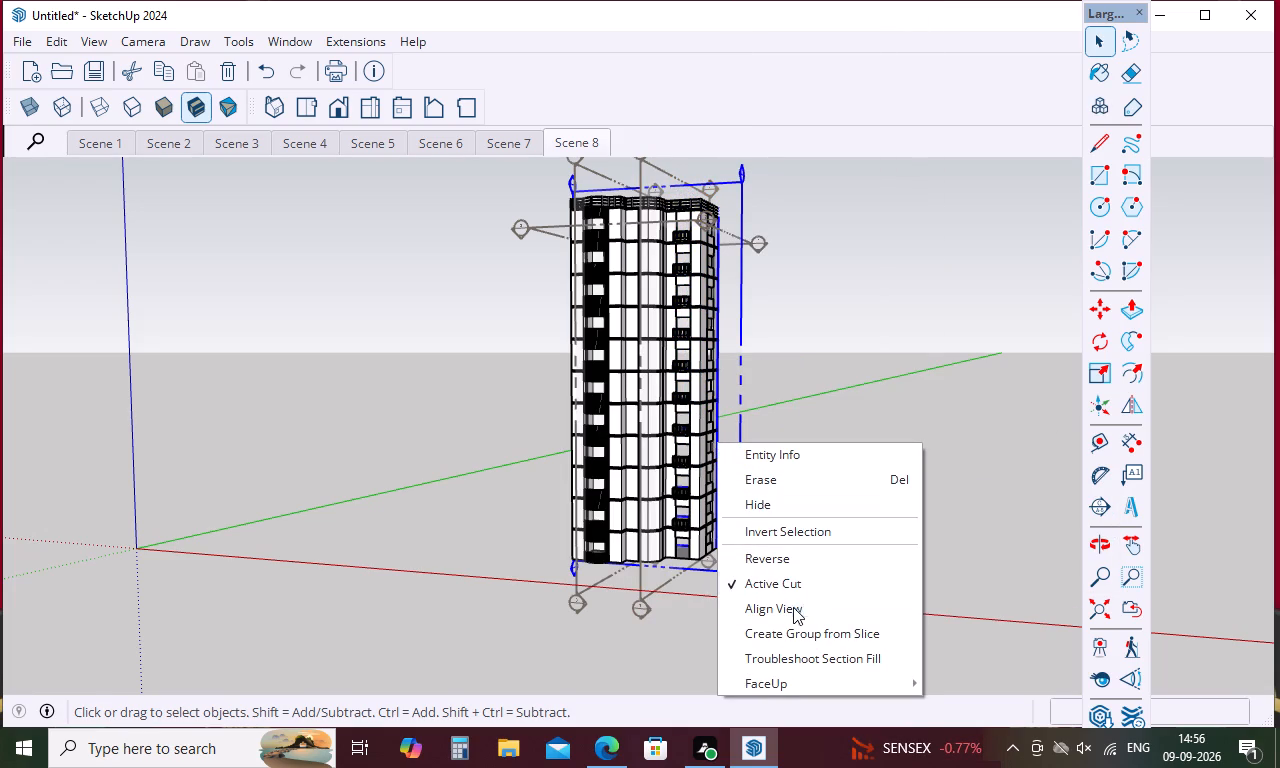
left_click(794, 610, "shift")
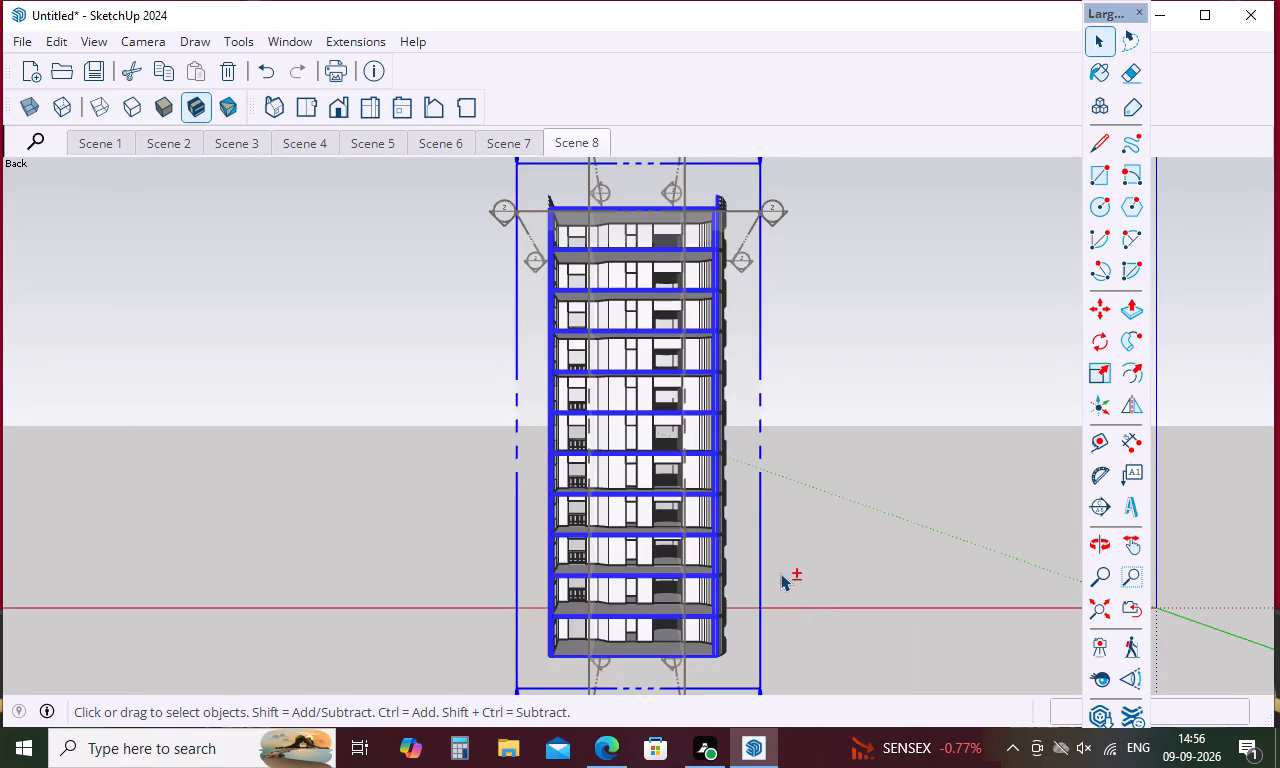
Troubleshoot the section fill of the active vertical cut.
right_click(713, 546, "shift")
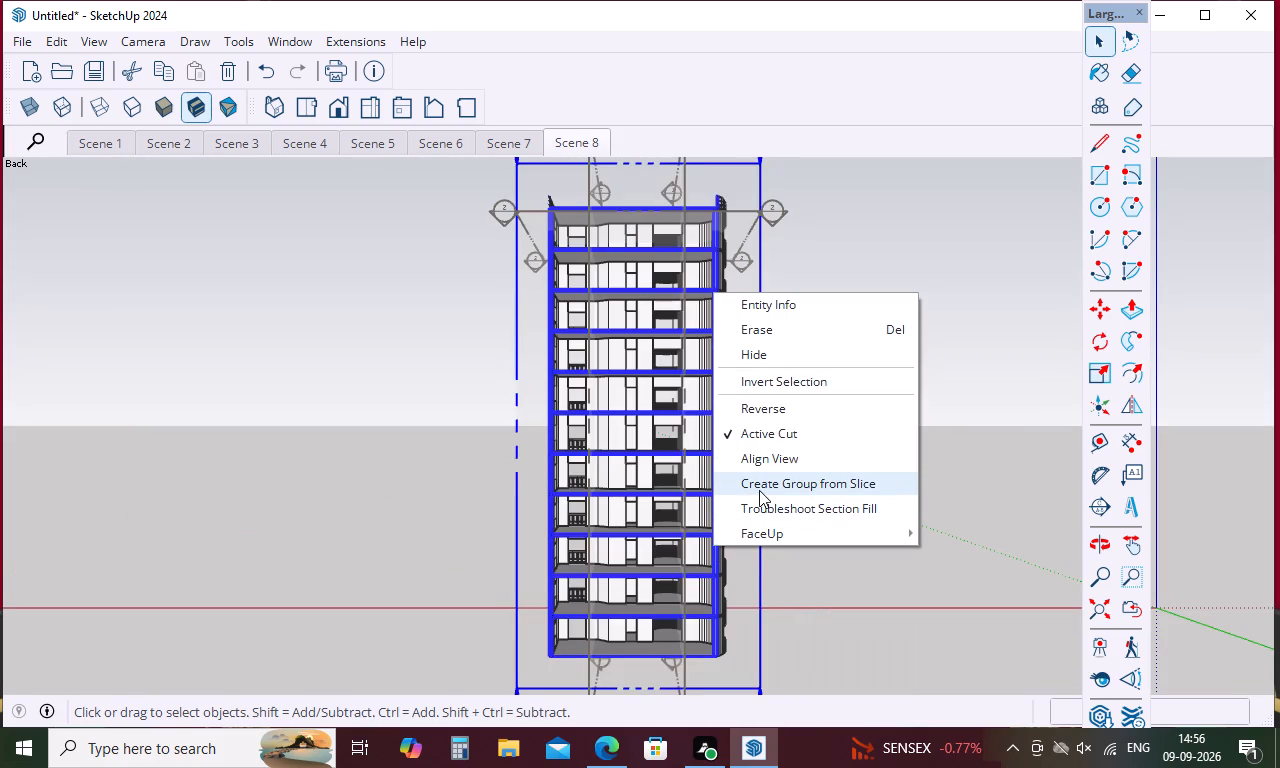
left_click(760, 491, "shift")
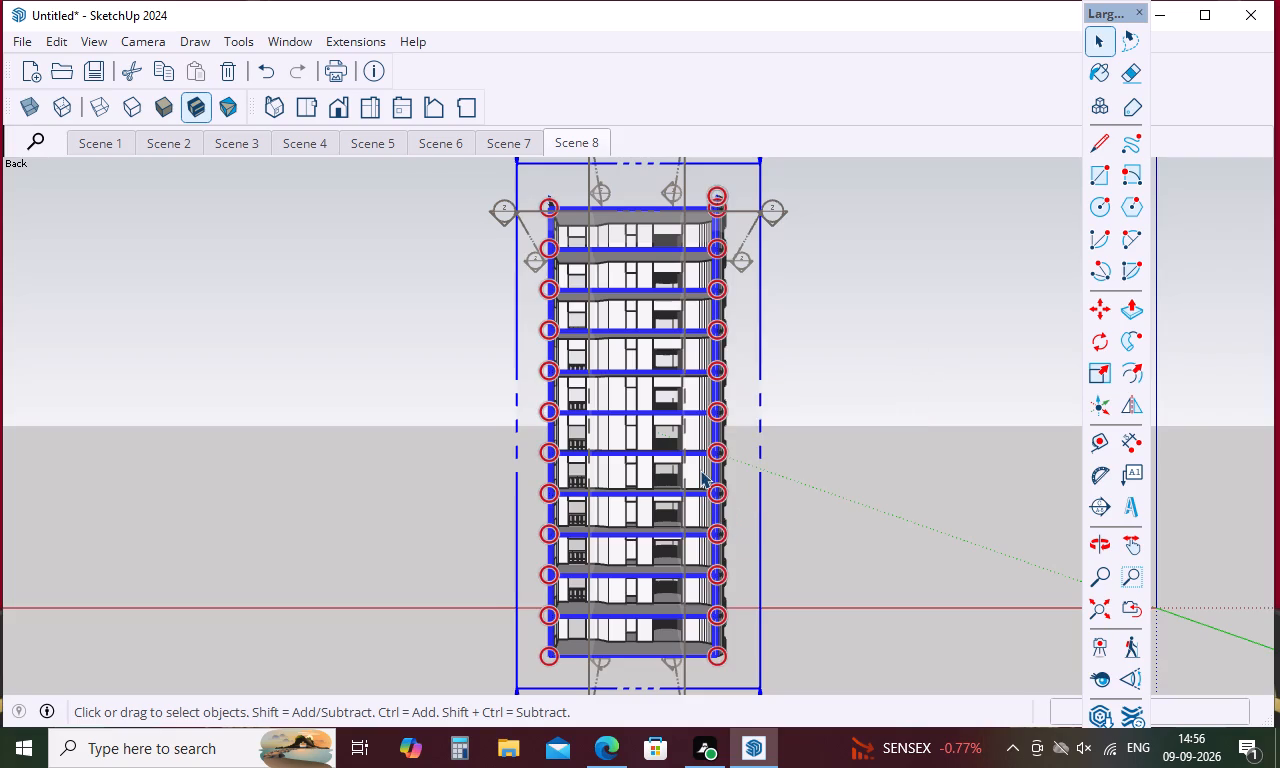
left_click(716, 191)
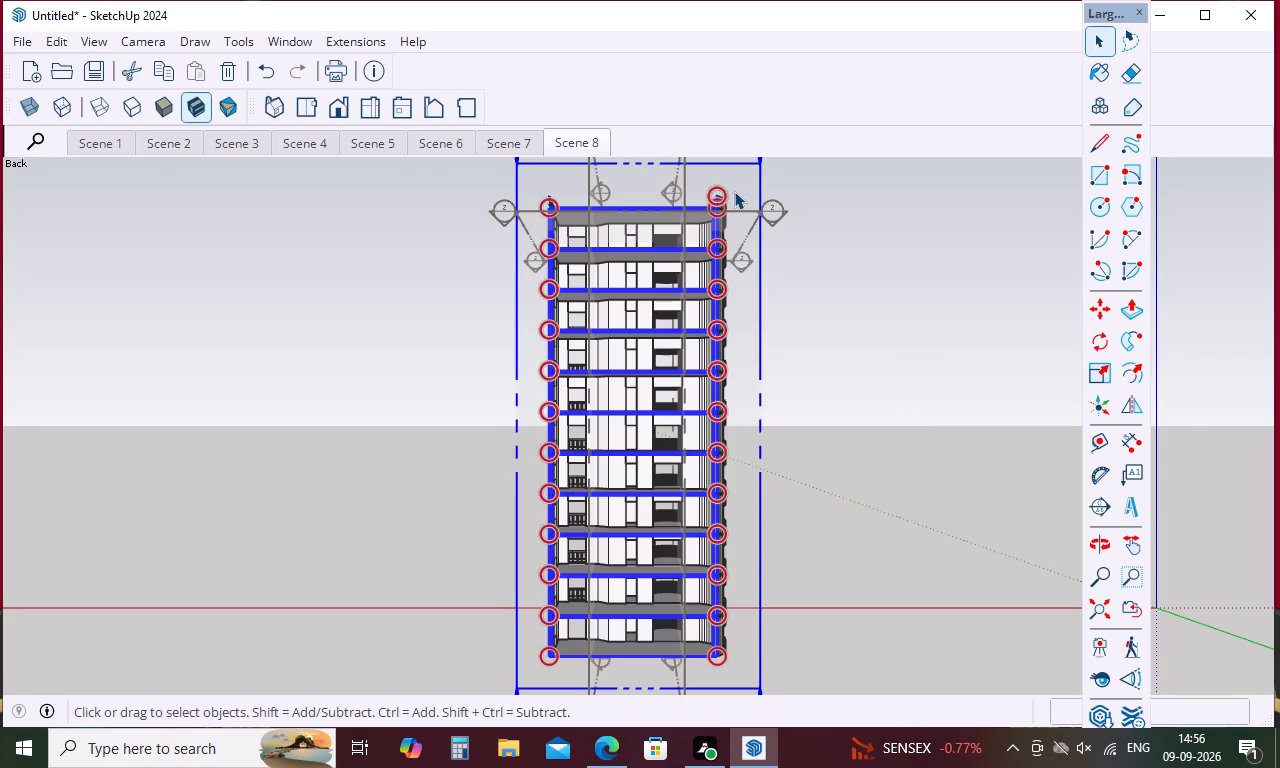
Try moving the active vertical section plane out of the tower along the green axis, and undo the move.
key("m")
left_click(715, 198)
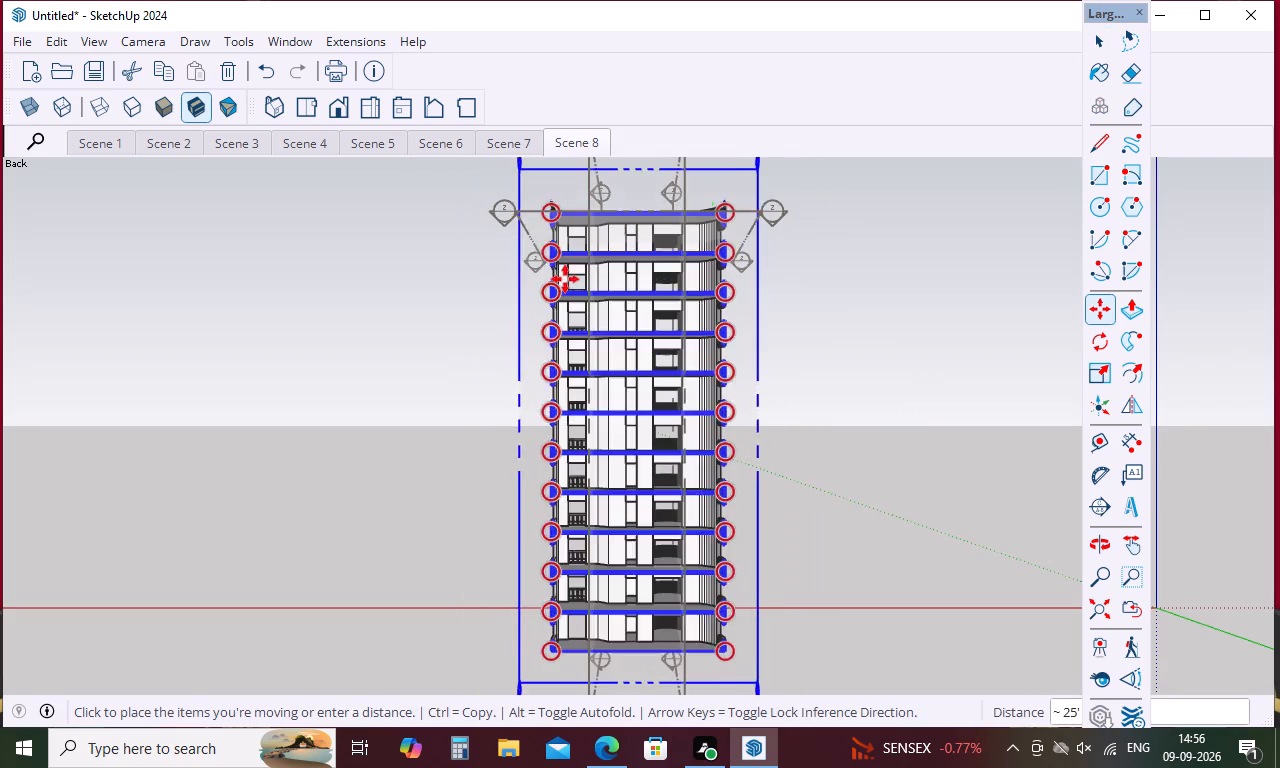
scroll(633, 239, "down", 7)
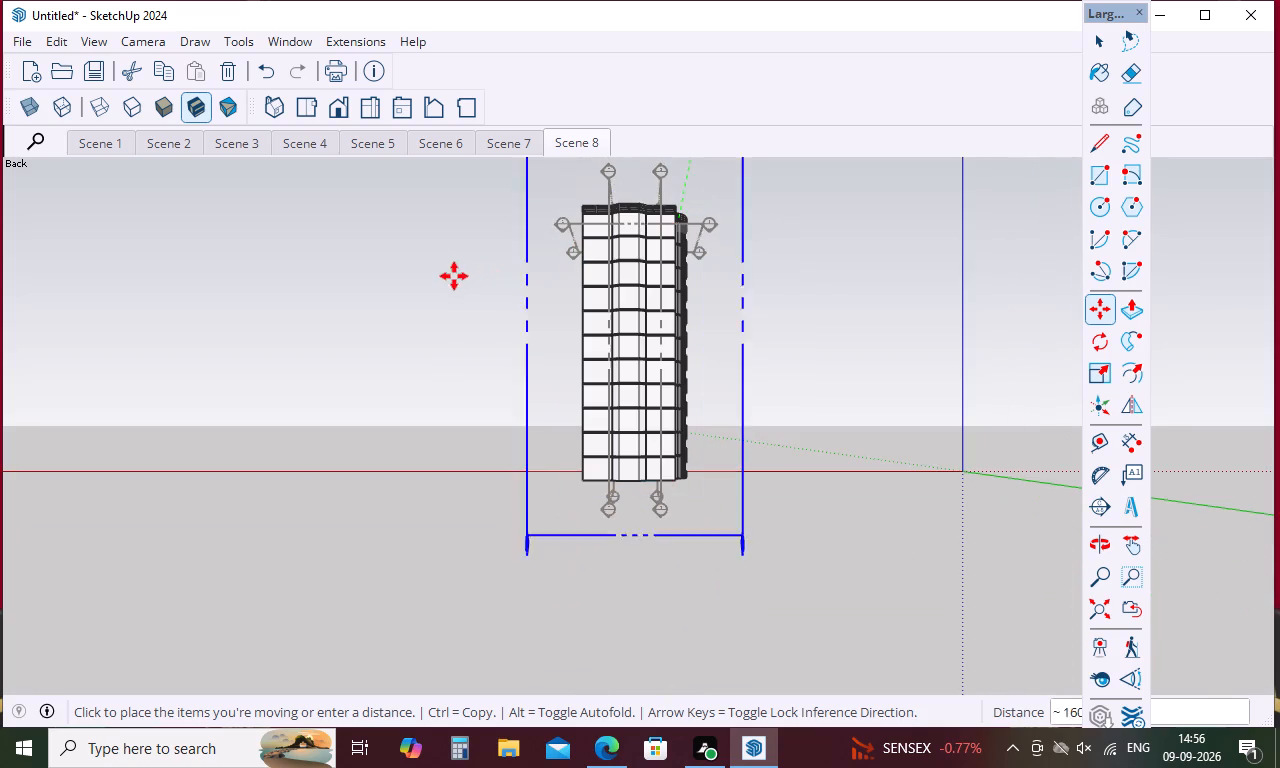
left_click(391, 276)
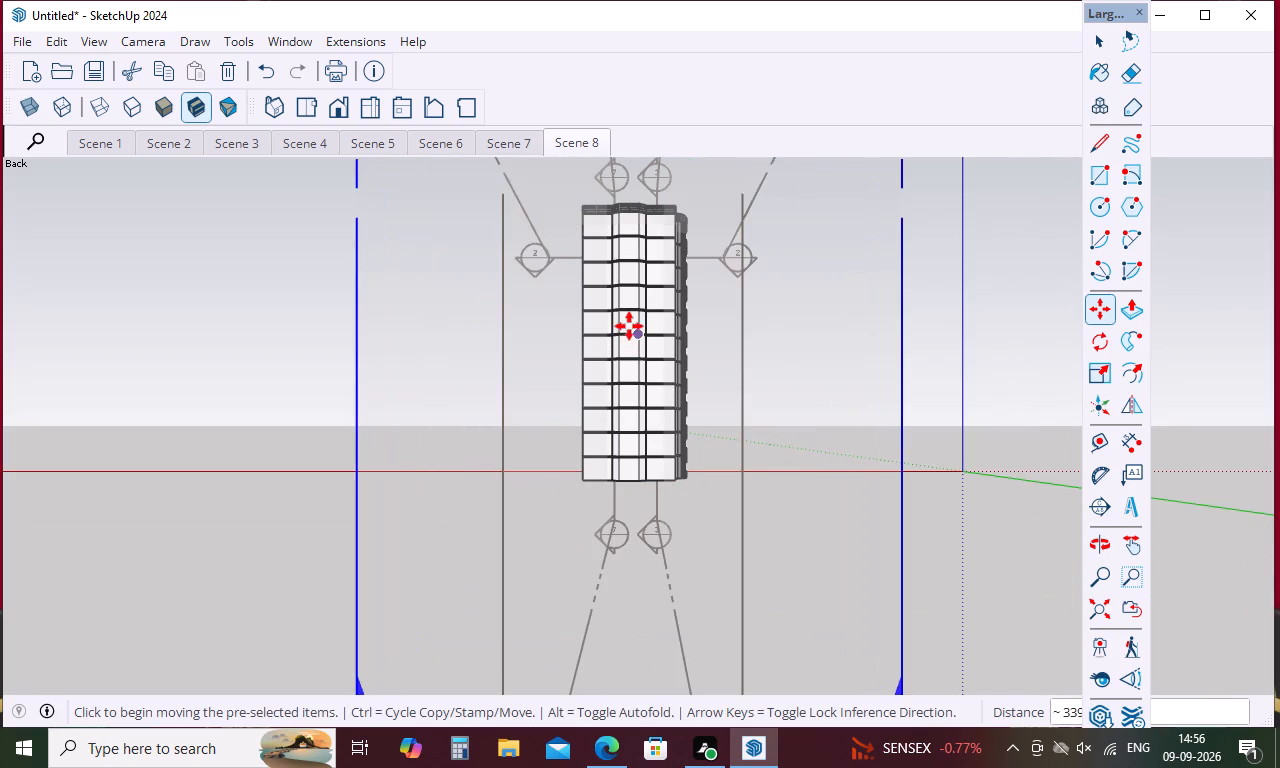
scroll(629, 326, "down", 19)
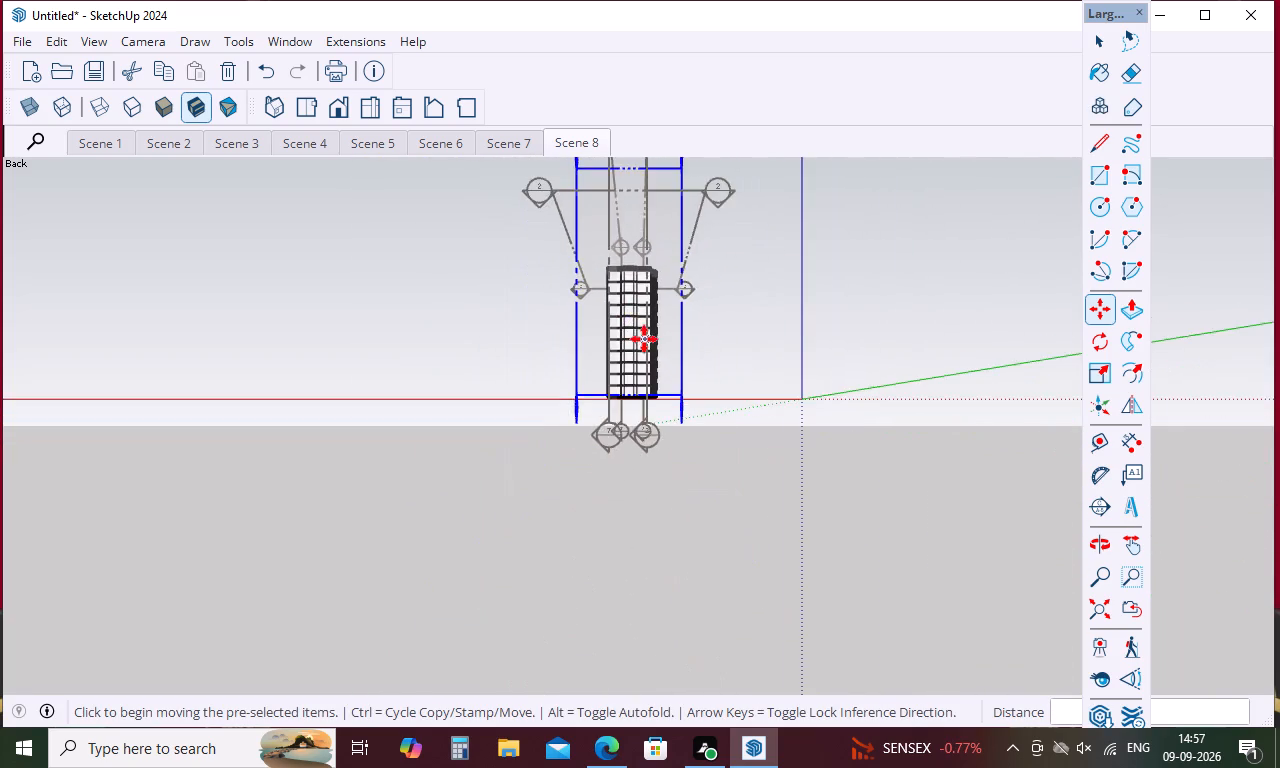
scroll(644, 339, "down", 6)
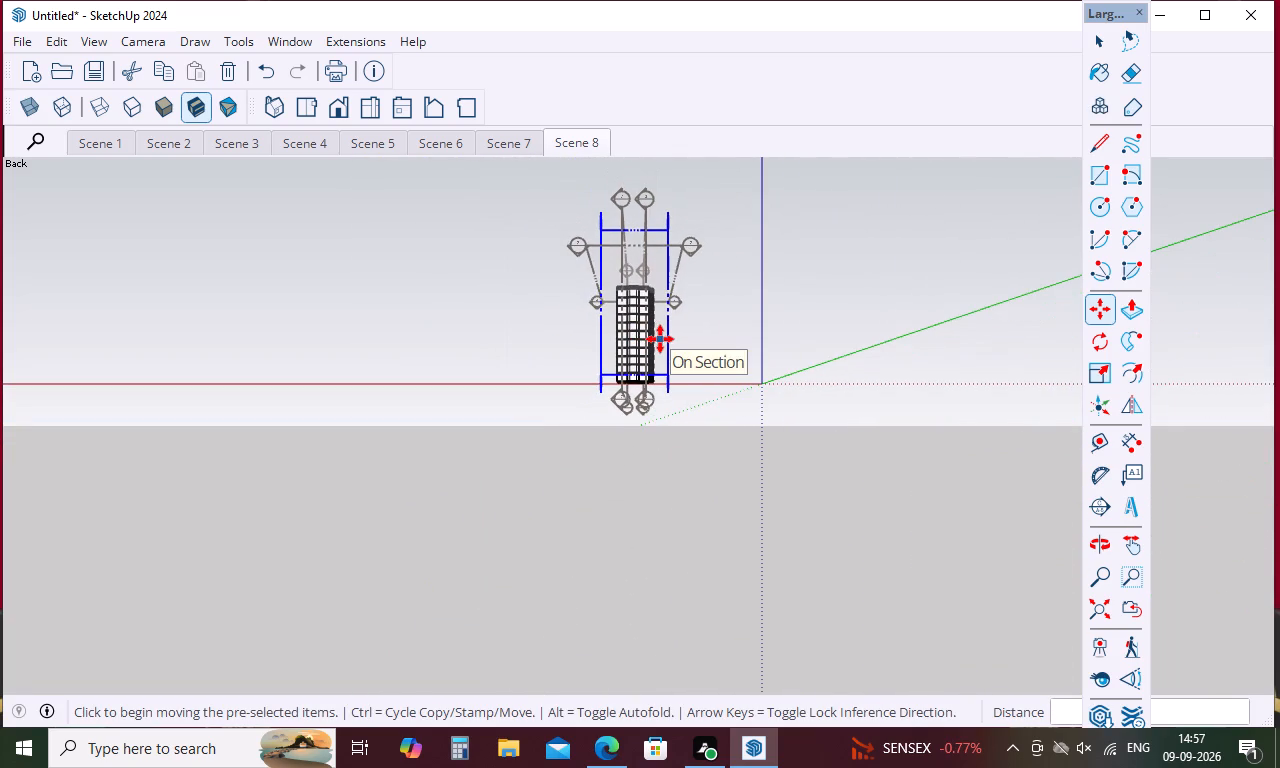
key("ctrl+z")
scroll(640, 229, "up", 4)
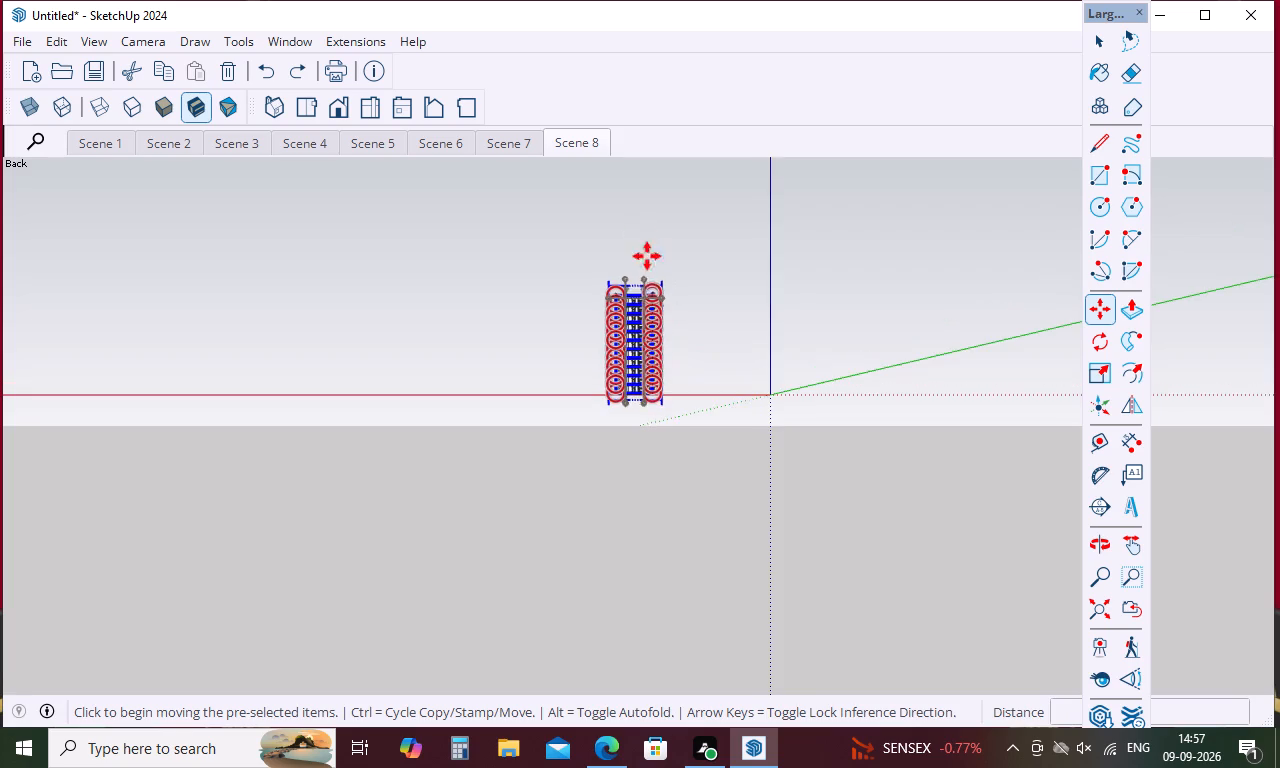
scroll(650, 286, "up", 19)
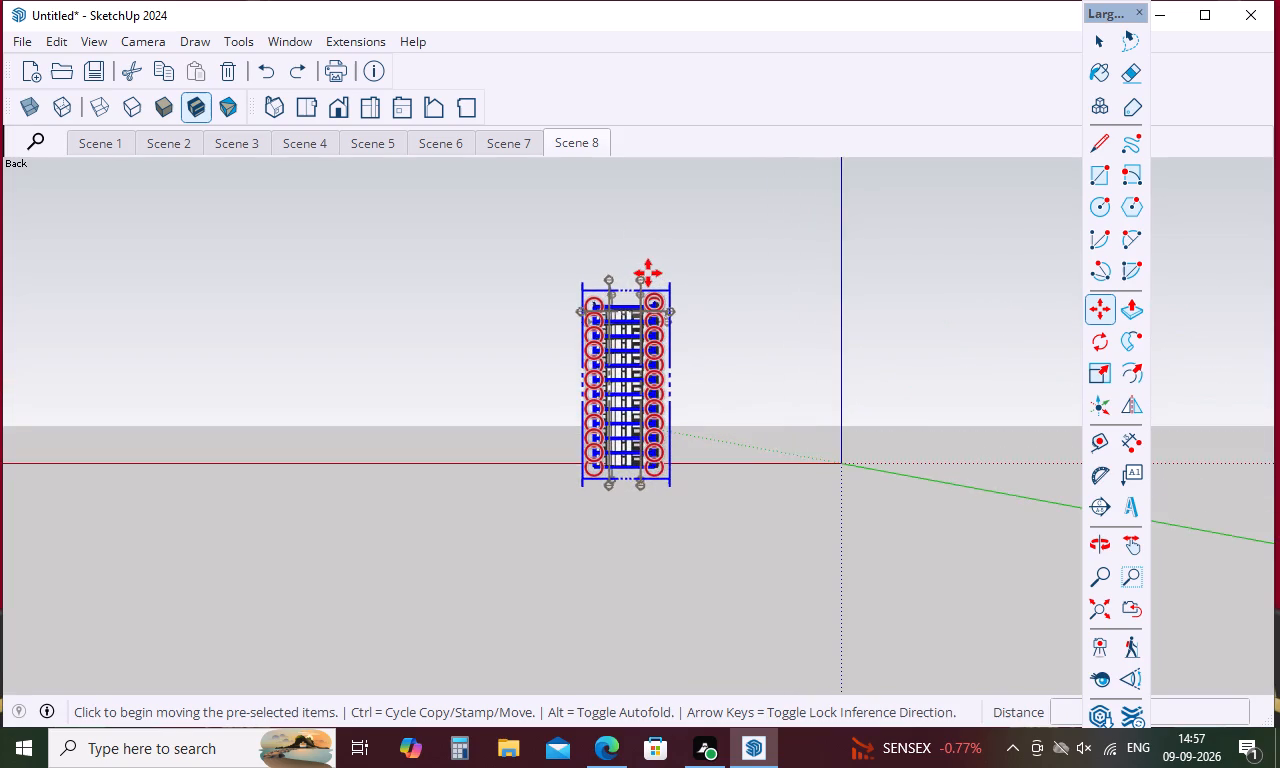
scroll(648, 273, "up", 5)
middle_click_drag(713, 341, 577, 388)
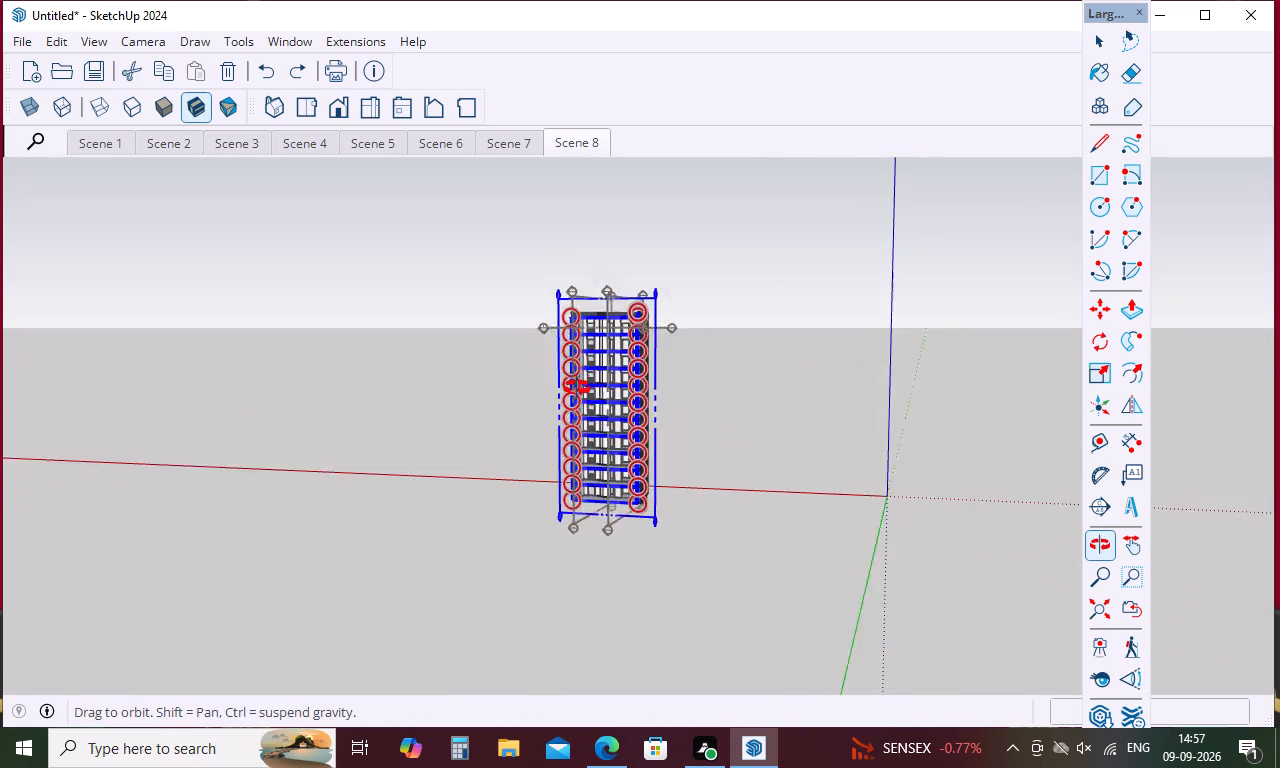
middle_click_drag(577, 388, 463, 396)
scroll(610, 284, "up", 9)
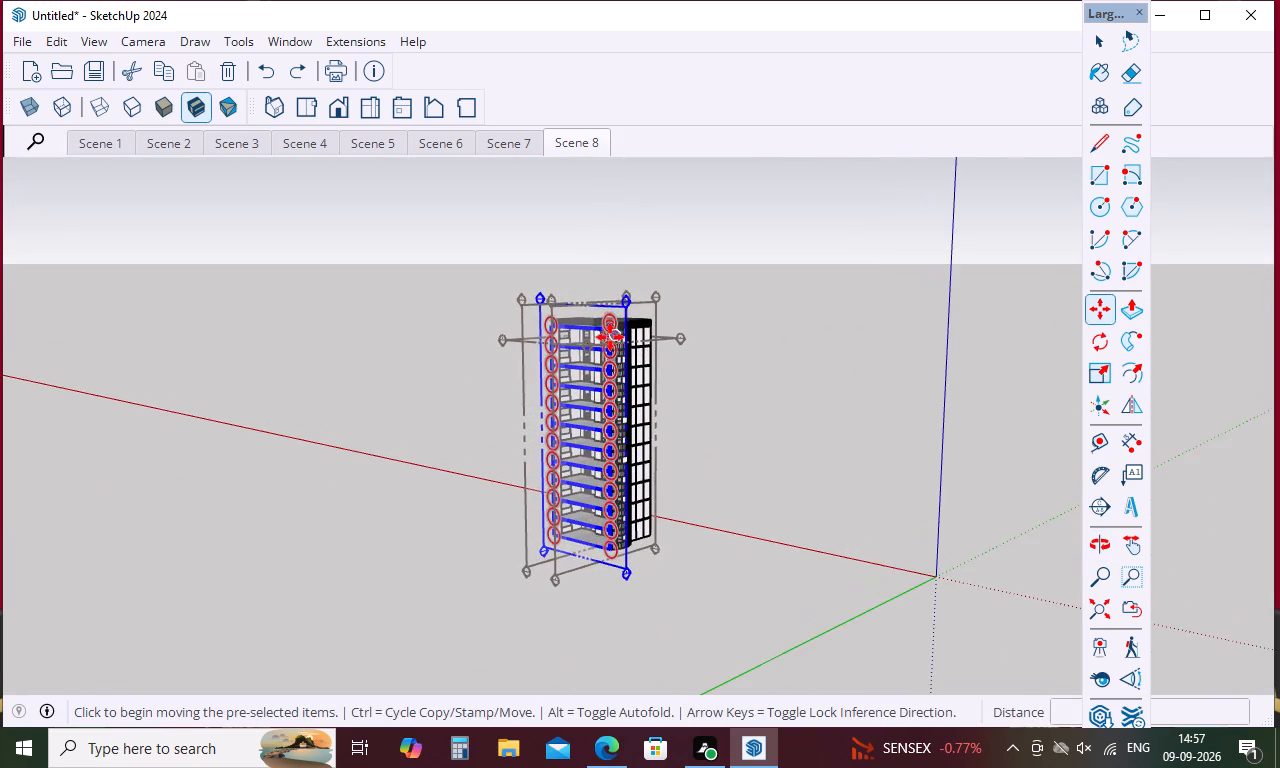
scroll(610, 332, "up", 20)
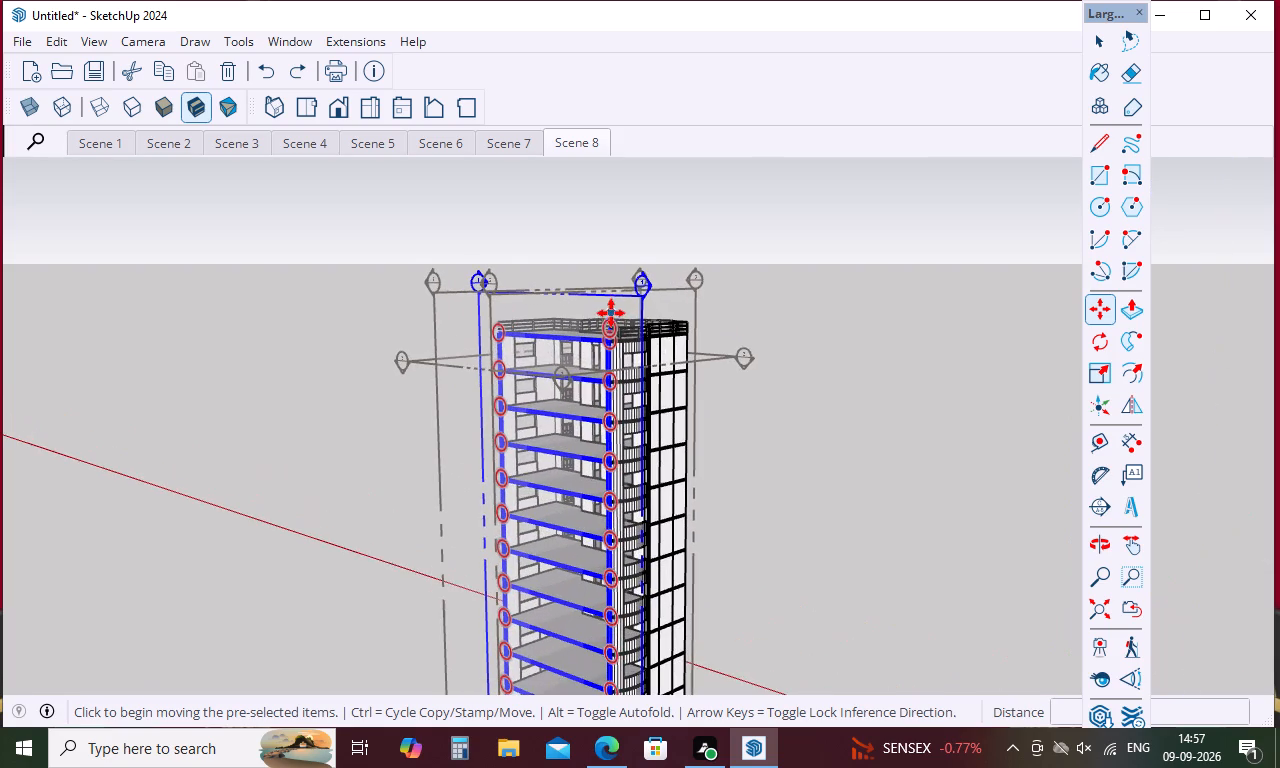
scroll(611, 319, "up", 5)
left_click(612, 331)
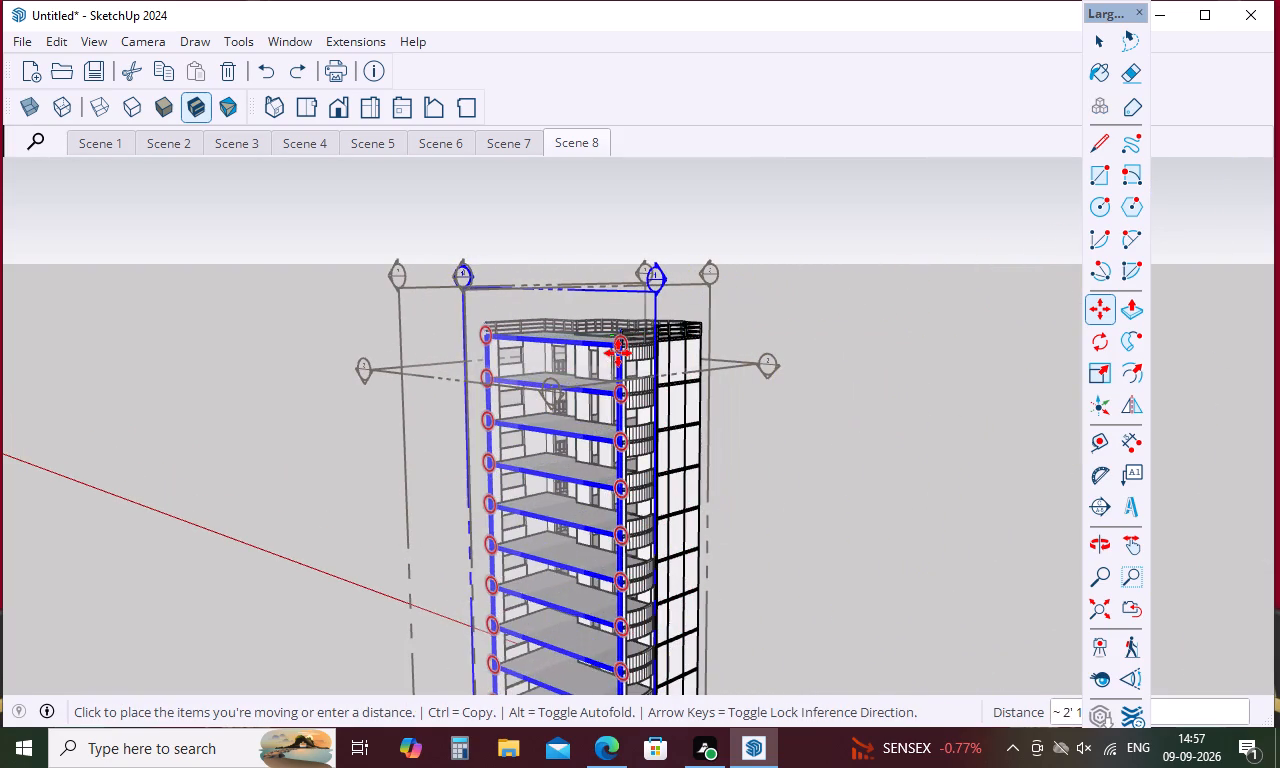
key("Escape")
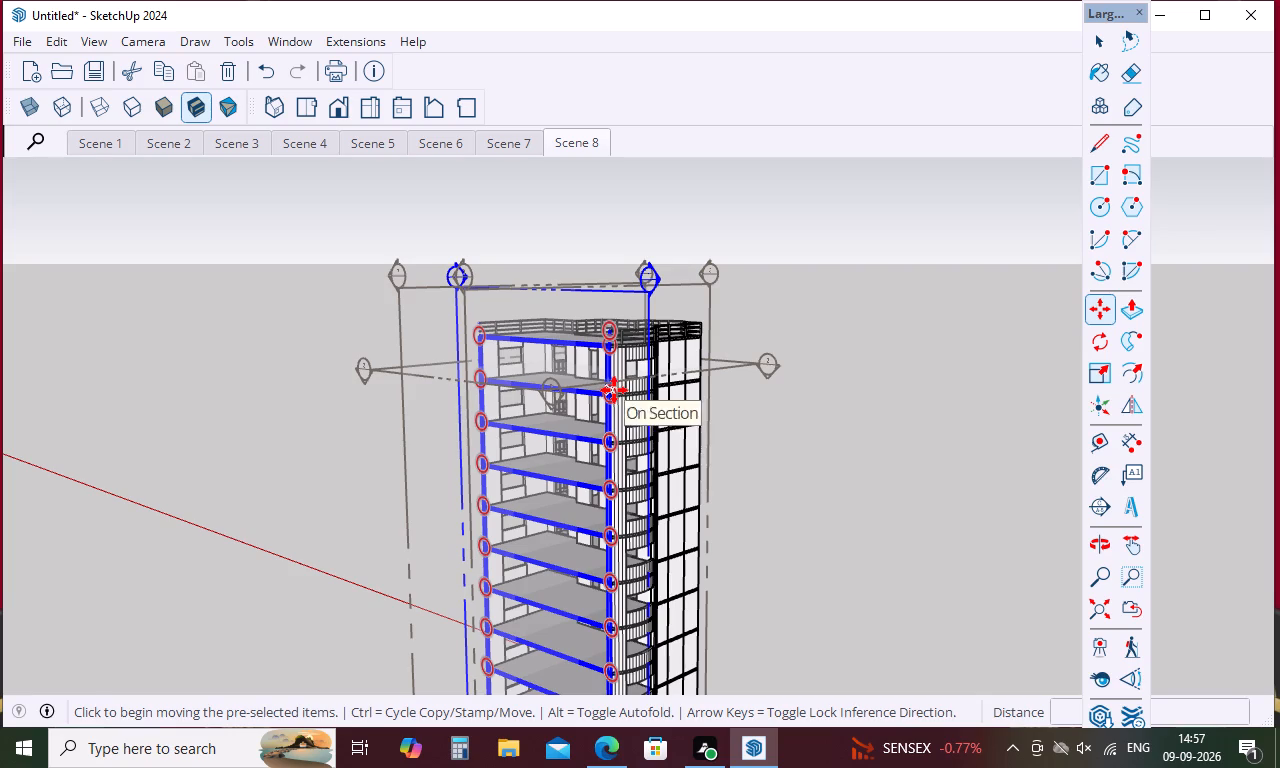
Create a group from the slice of the active vertical section plane.
key("space")
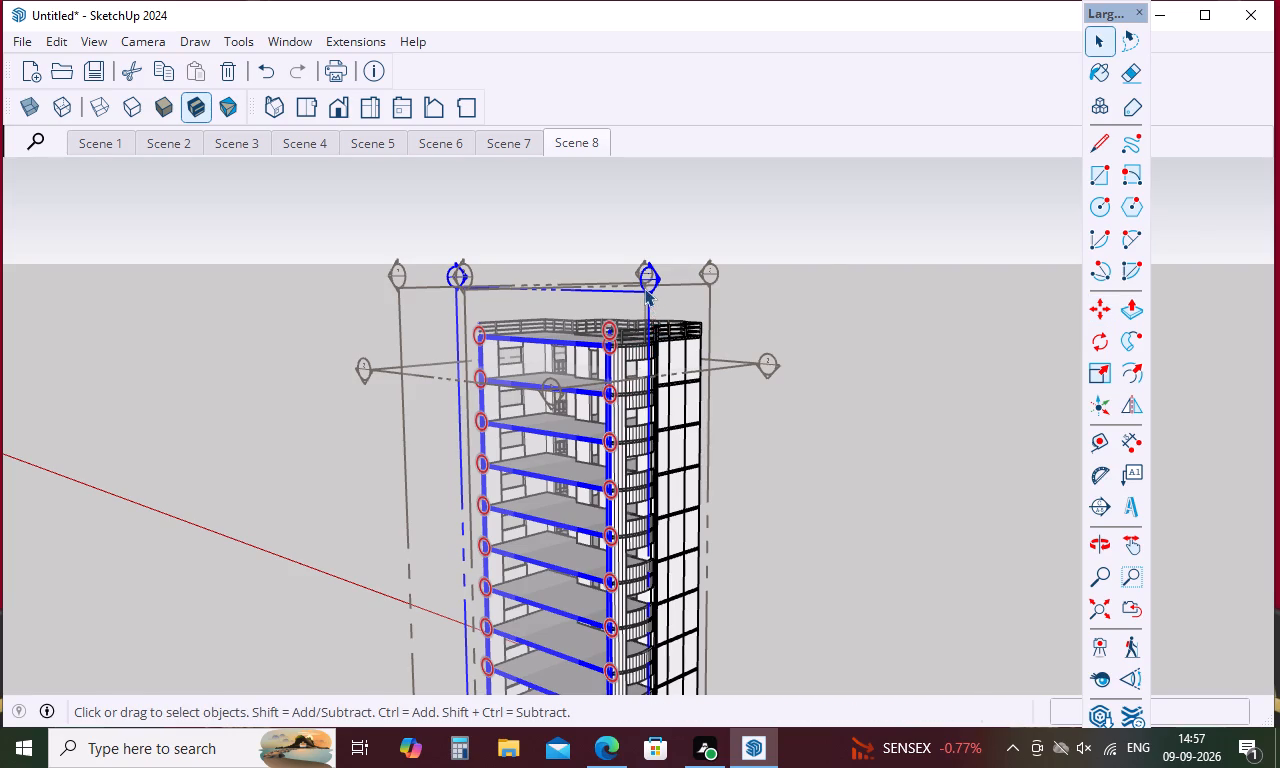
right_click(644, 287)
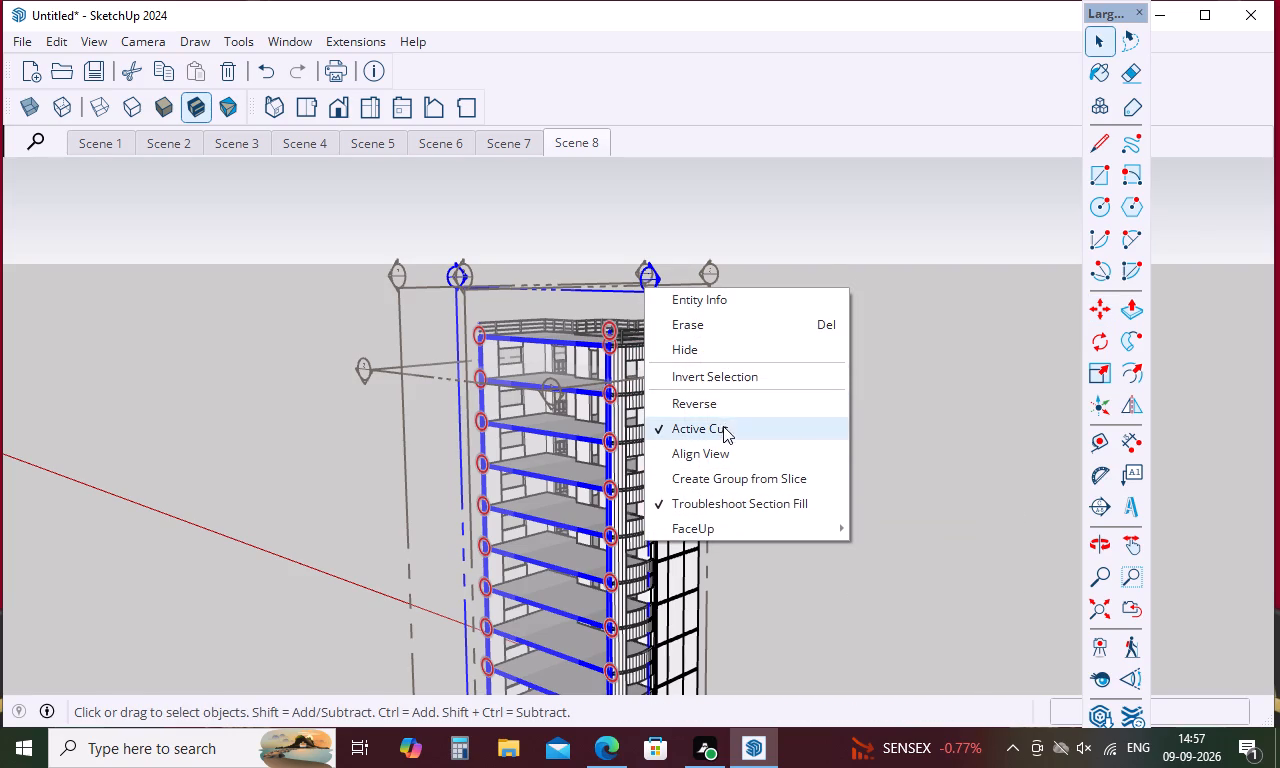
left_click(705, 478)
right_click(604, 344)
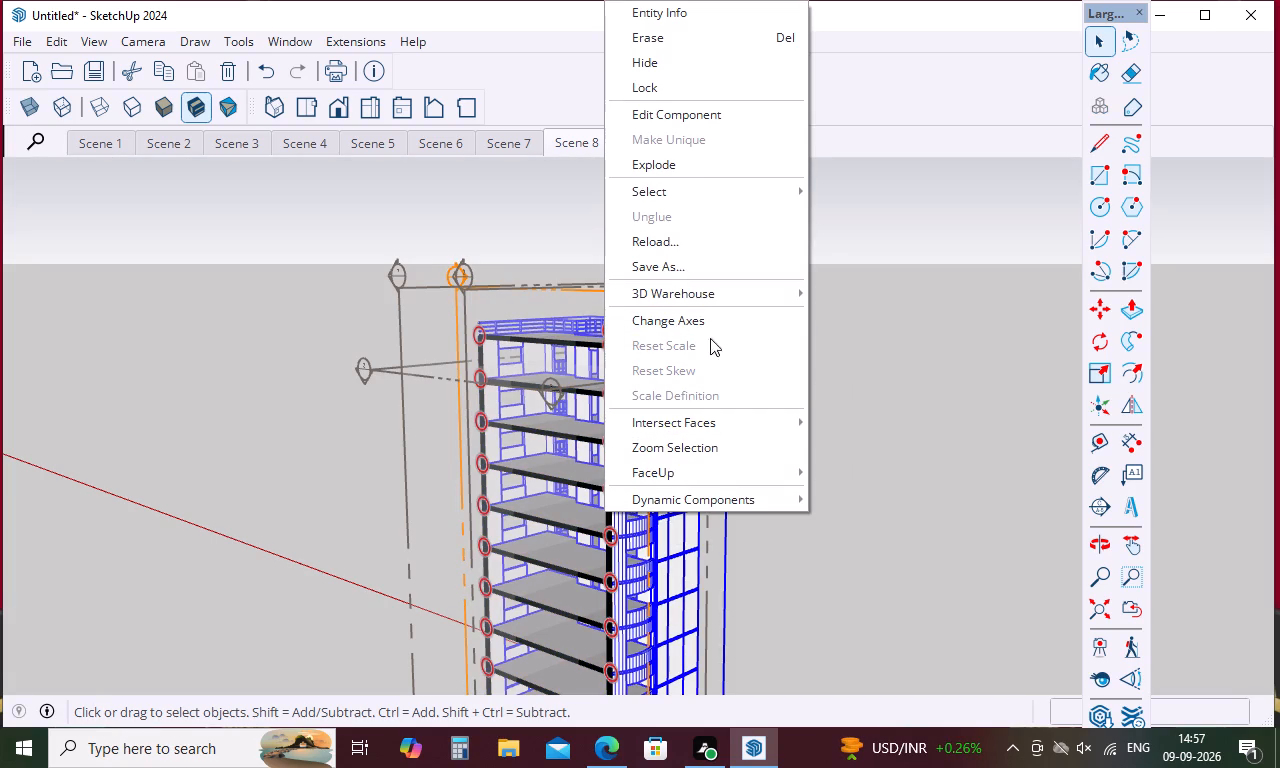
left_click(881, 492)
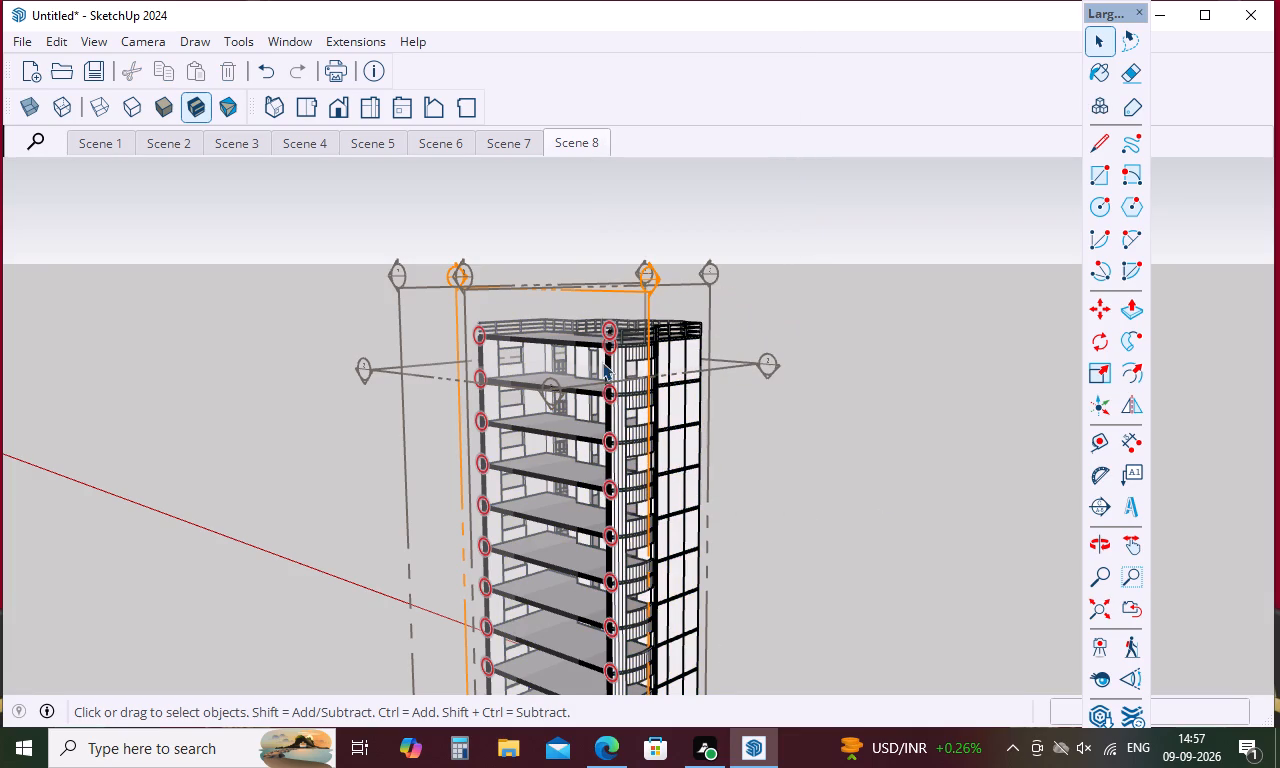
Reverse the cut direction of the active vertical section plane.
right_click(642, 294)
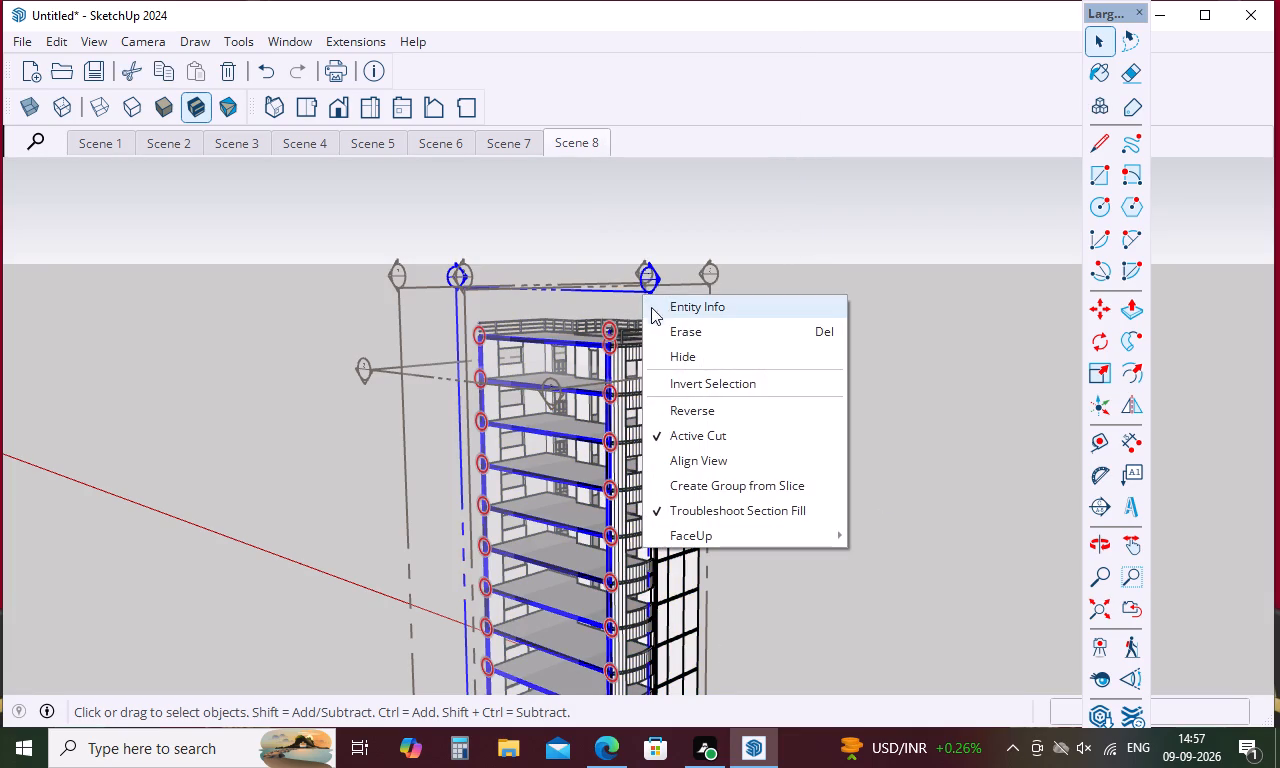
left_click(705, 410)
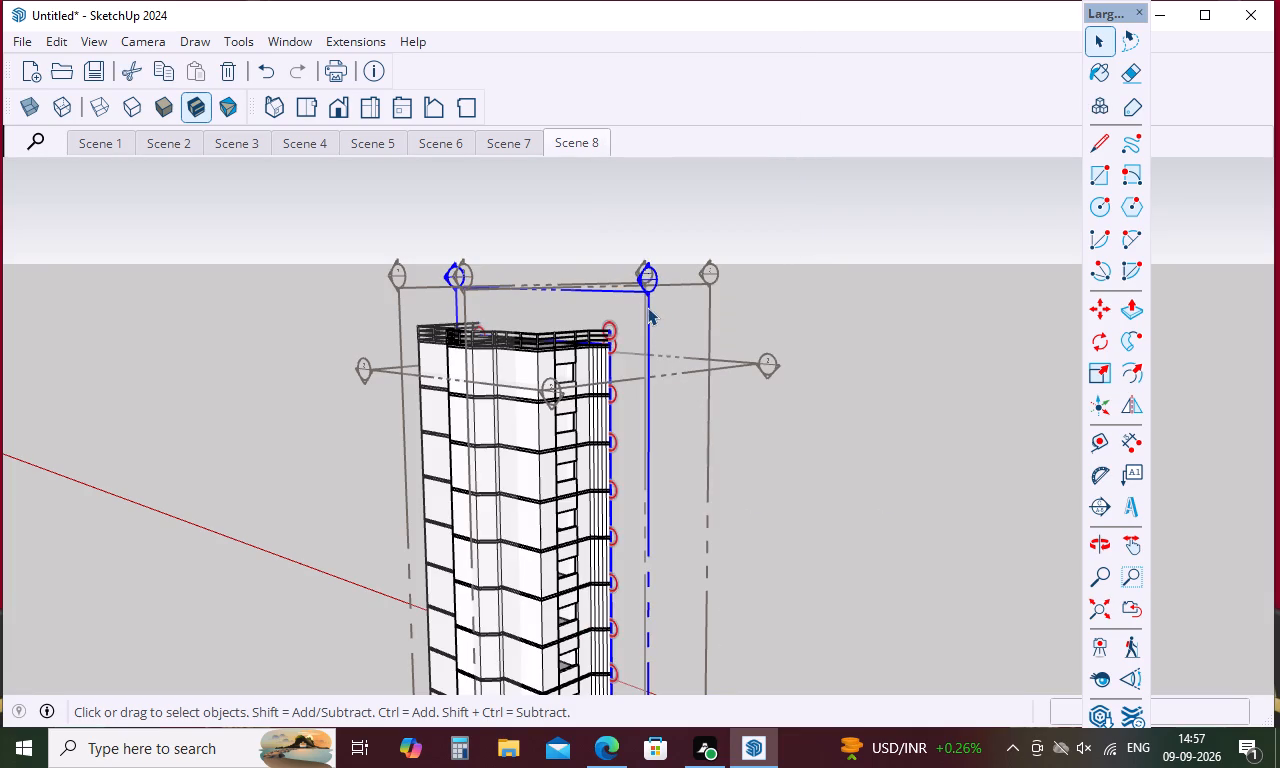
left_click(647, 307)
right_click(647, 307)
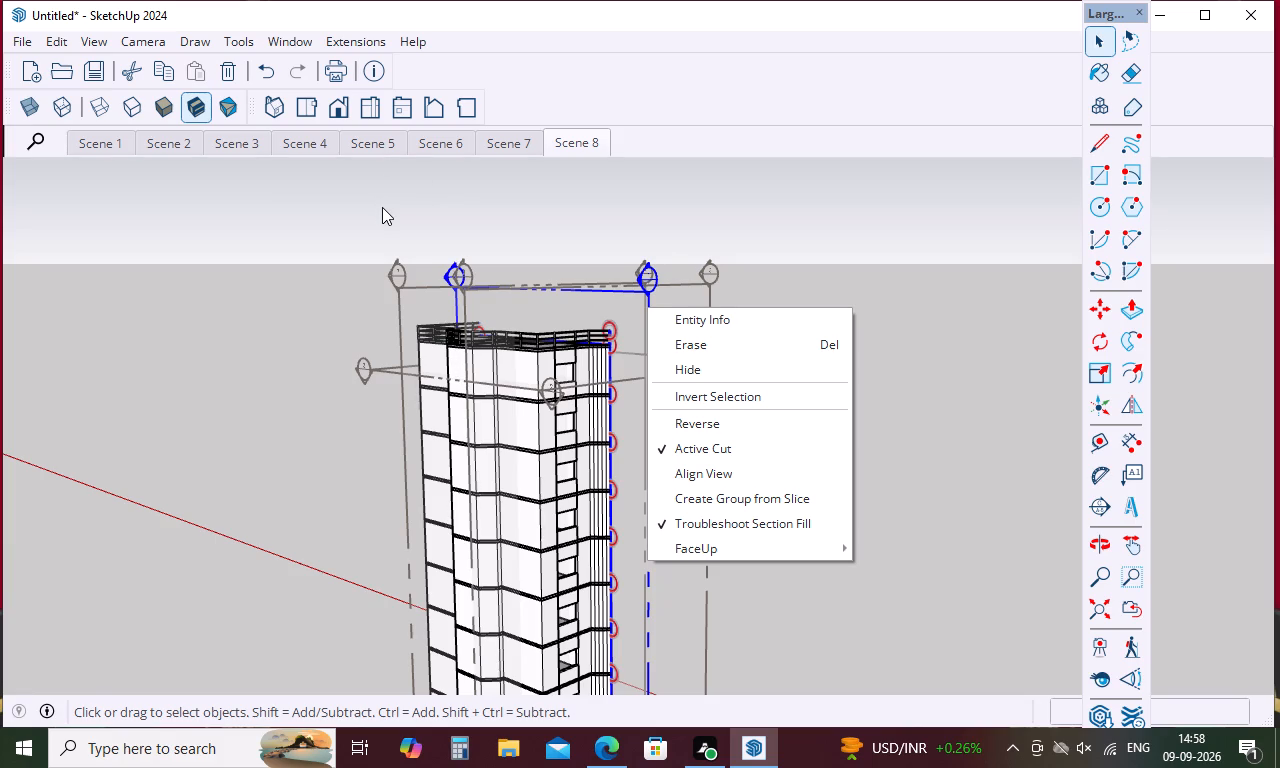
Enable the Section toolbar in the workspace.
right_click(571, 73)
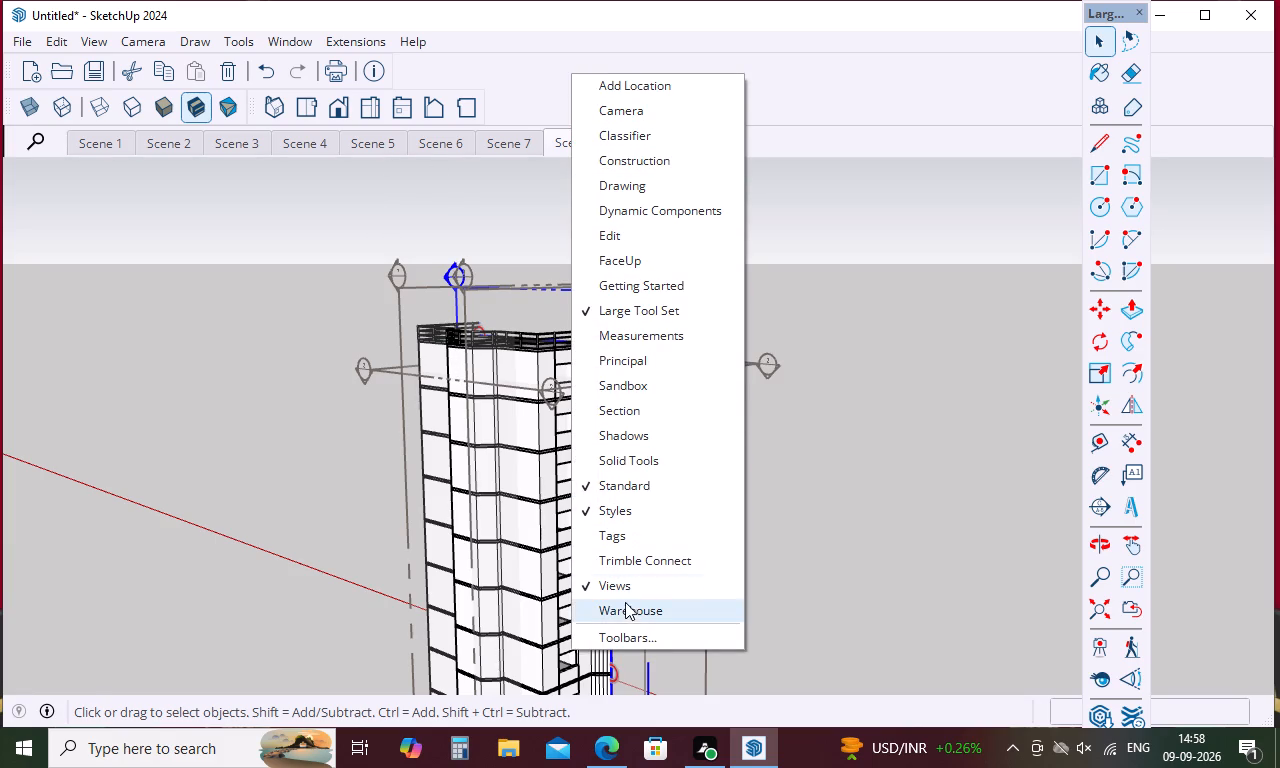
left_click(641, 630)
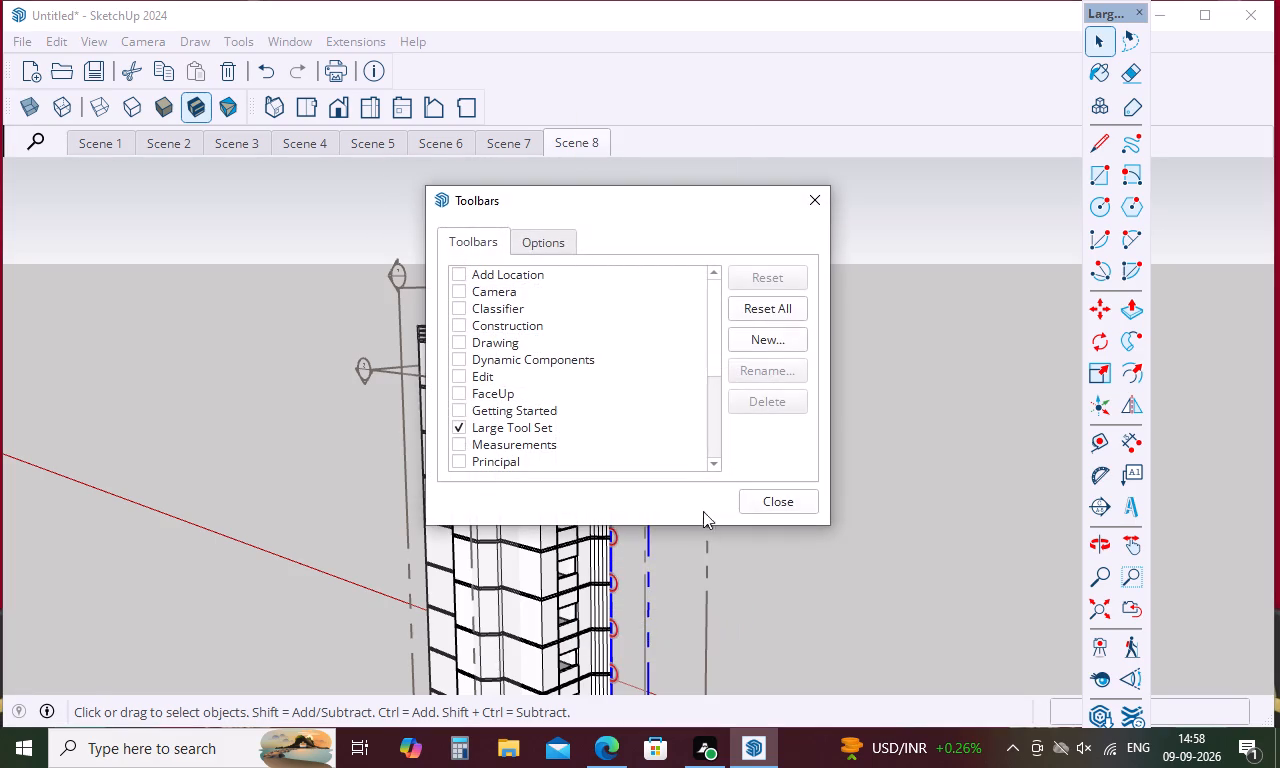
scroll(592, 385, "down", 3)
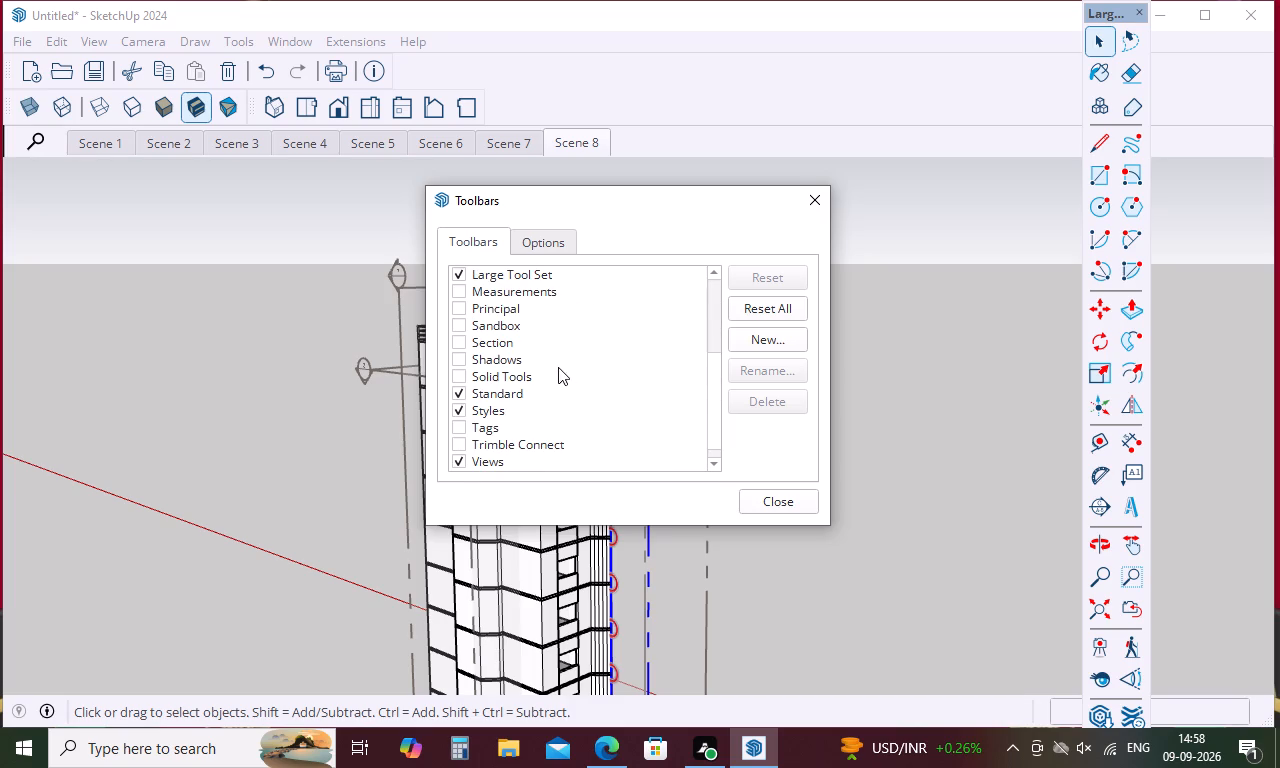
left_click(456, 342)
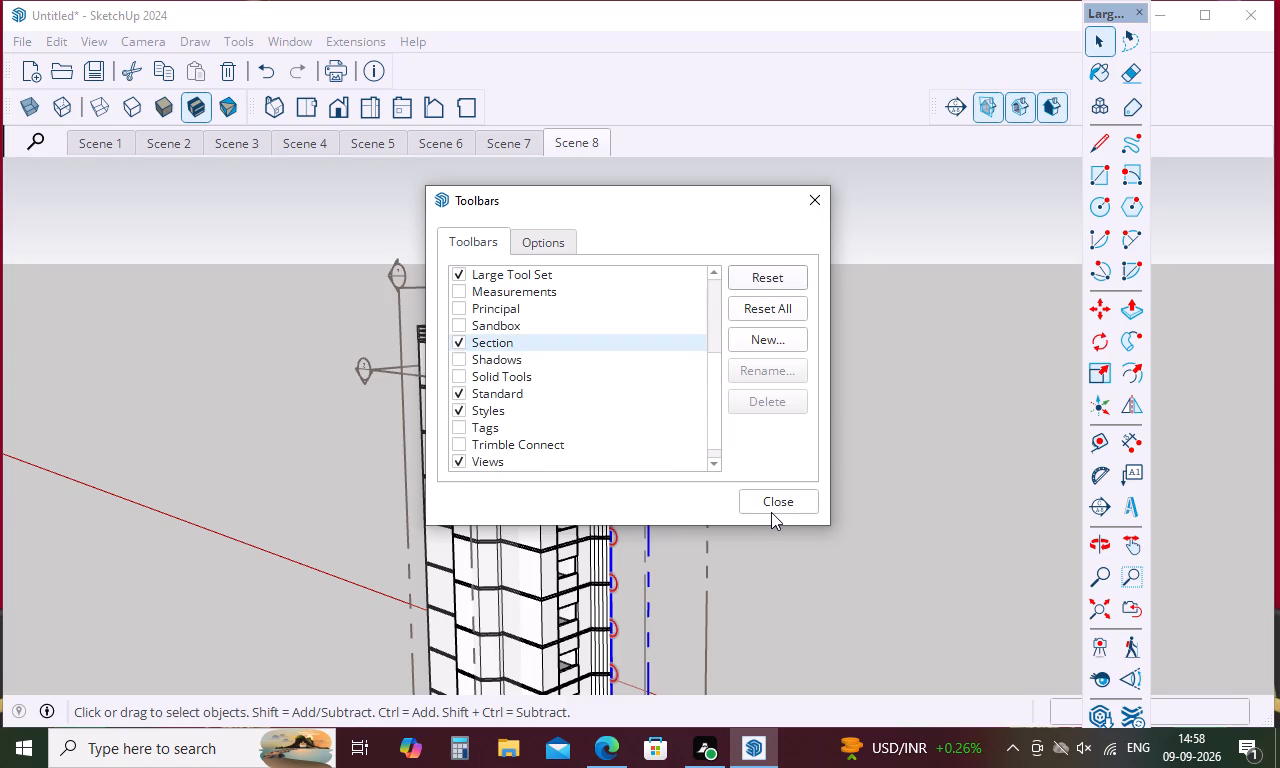
left_click(773, 501)
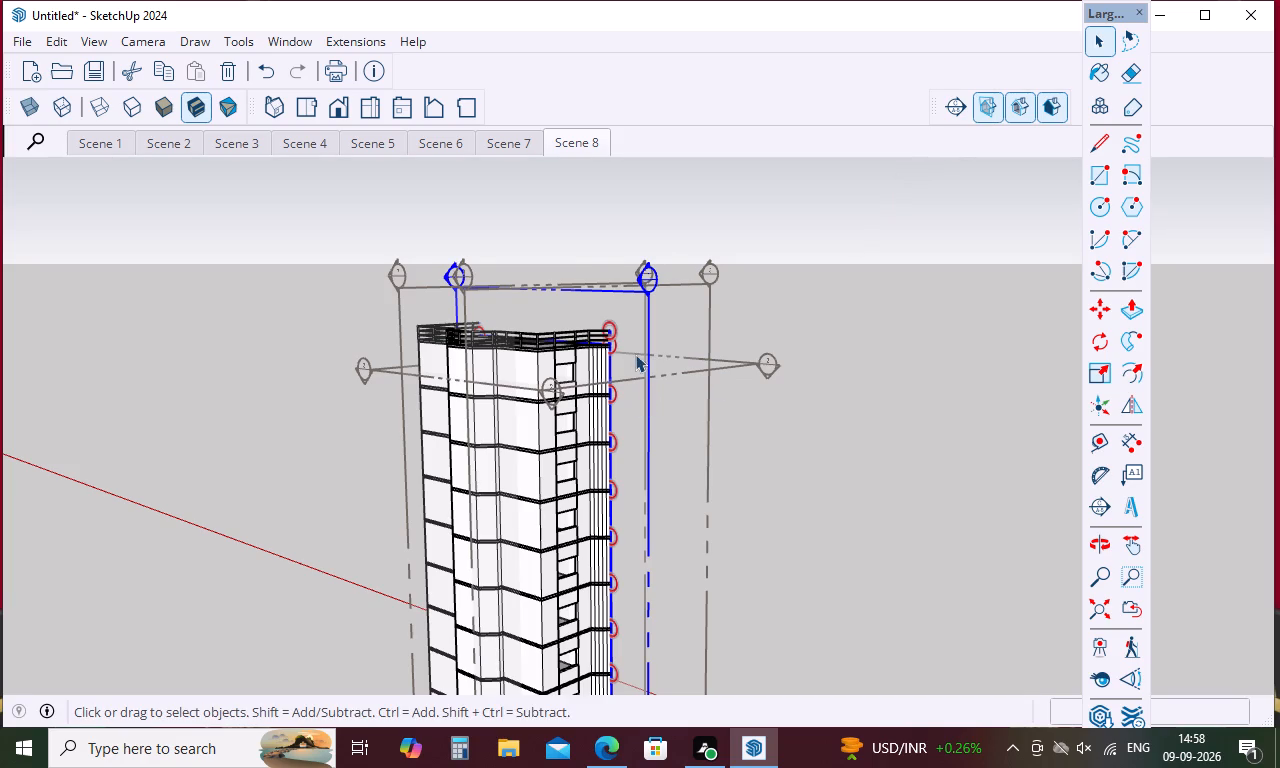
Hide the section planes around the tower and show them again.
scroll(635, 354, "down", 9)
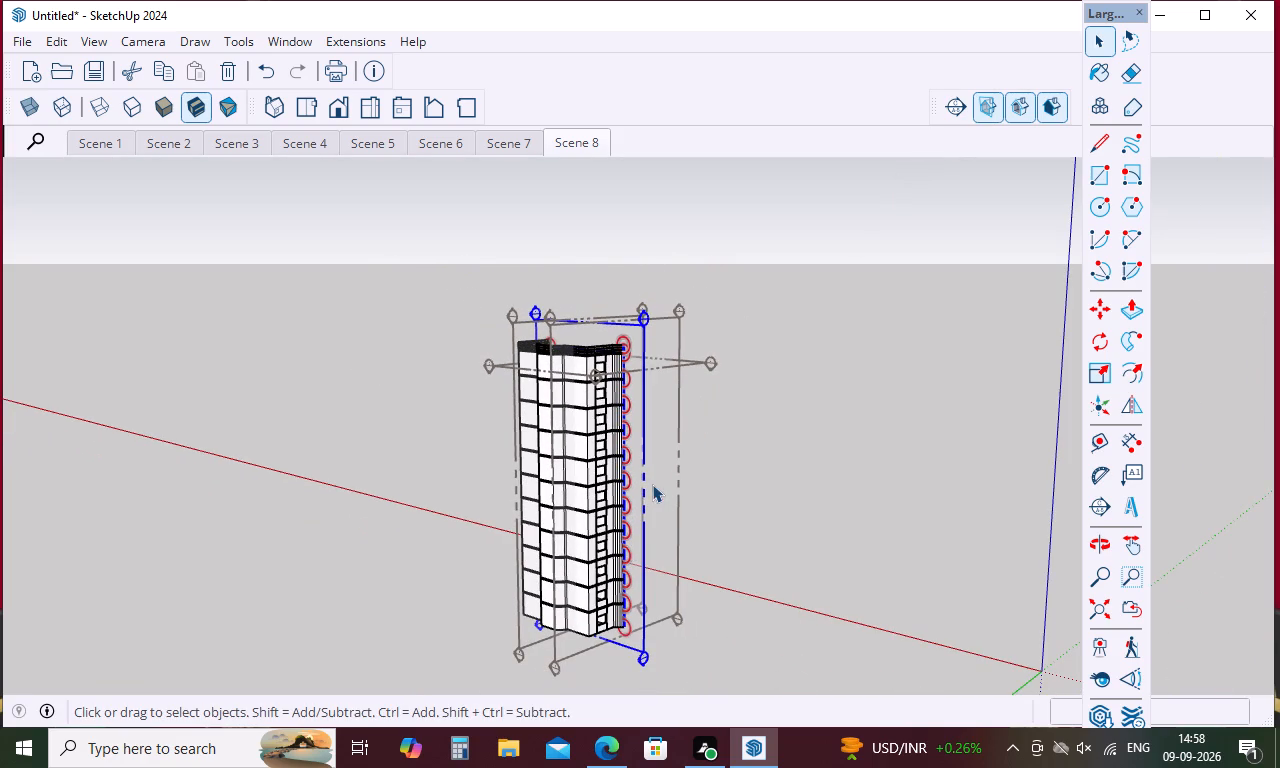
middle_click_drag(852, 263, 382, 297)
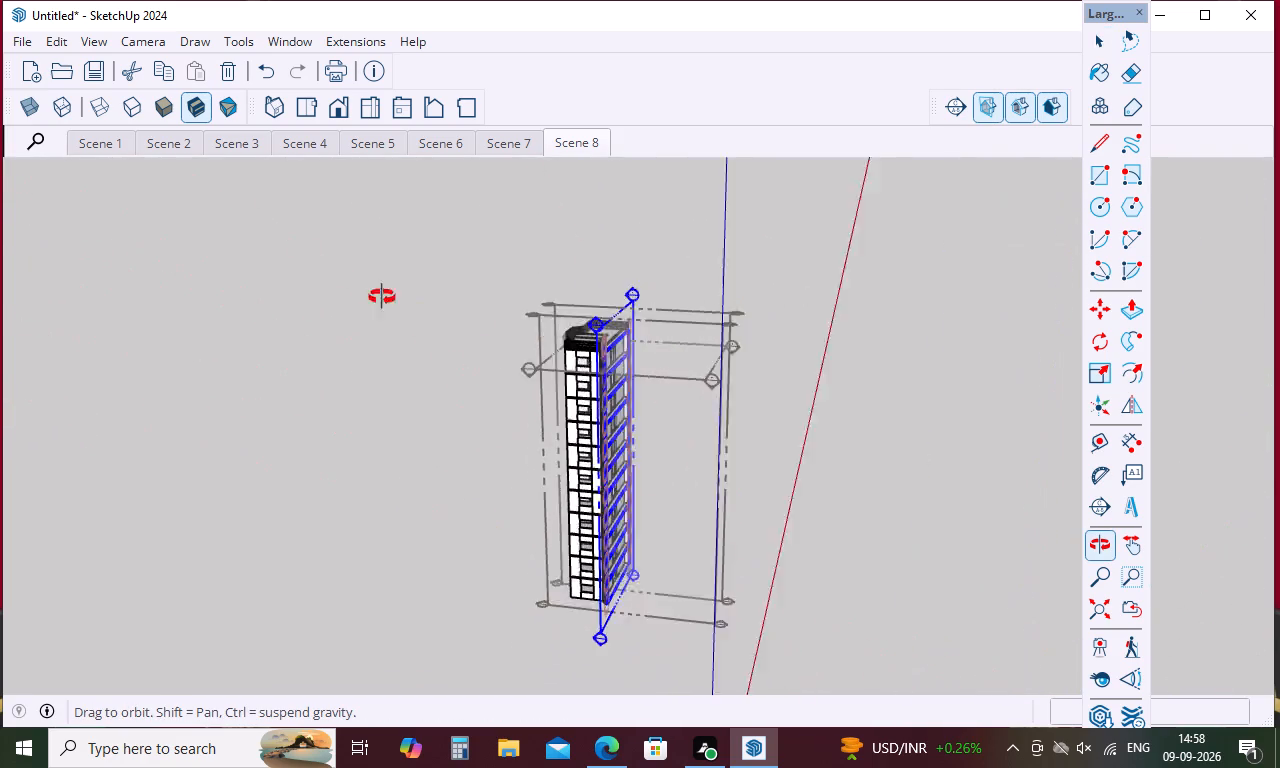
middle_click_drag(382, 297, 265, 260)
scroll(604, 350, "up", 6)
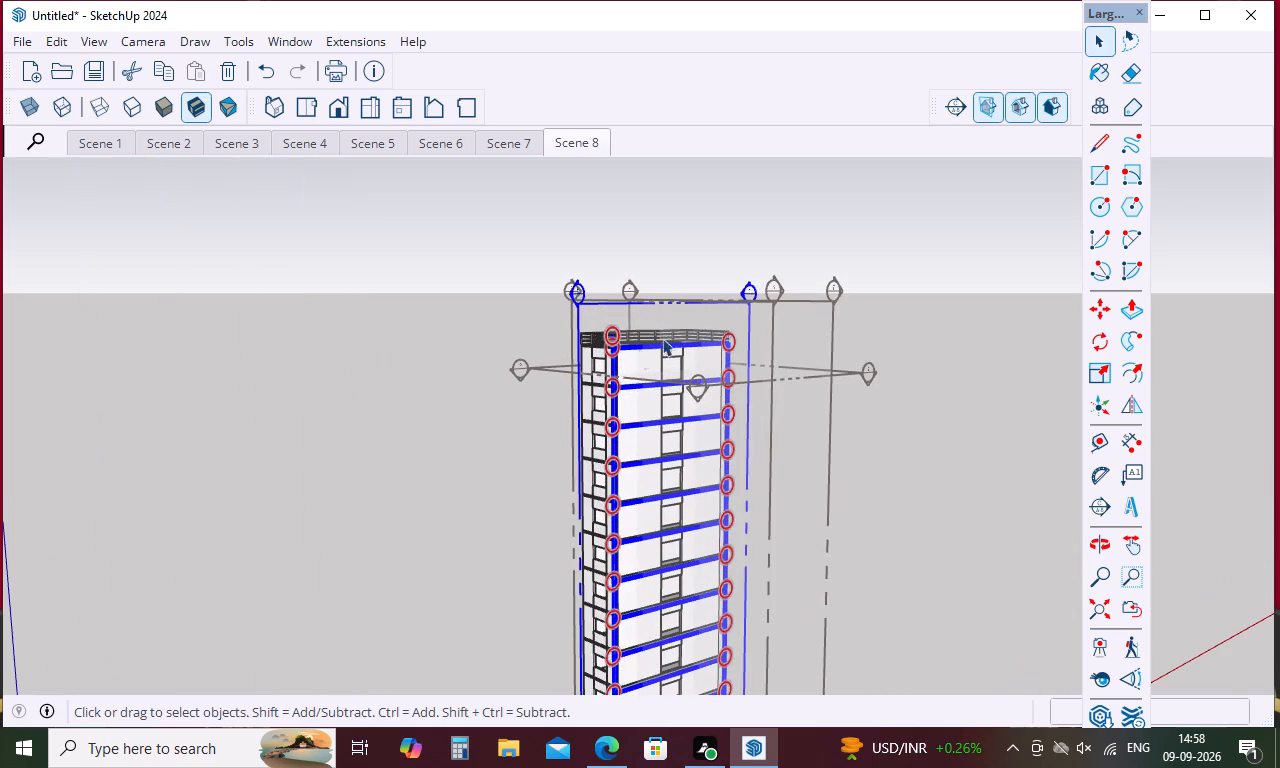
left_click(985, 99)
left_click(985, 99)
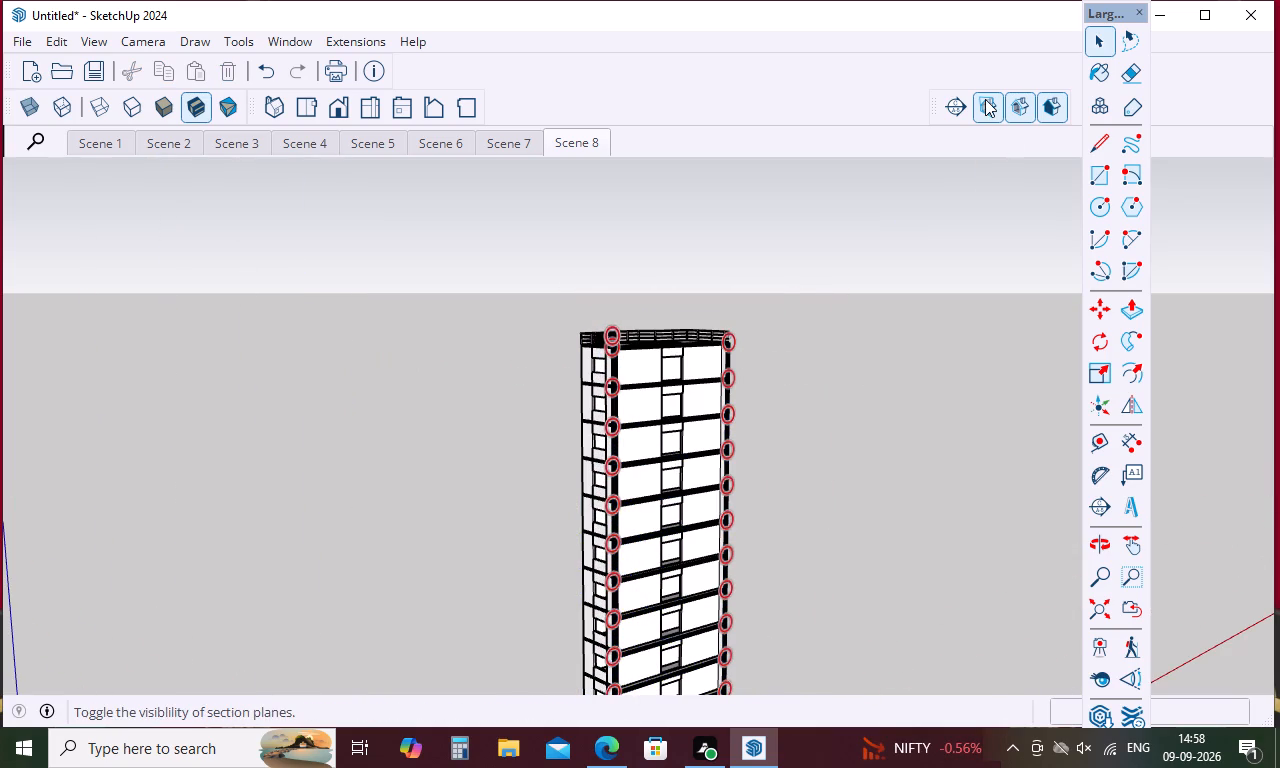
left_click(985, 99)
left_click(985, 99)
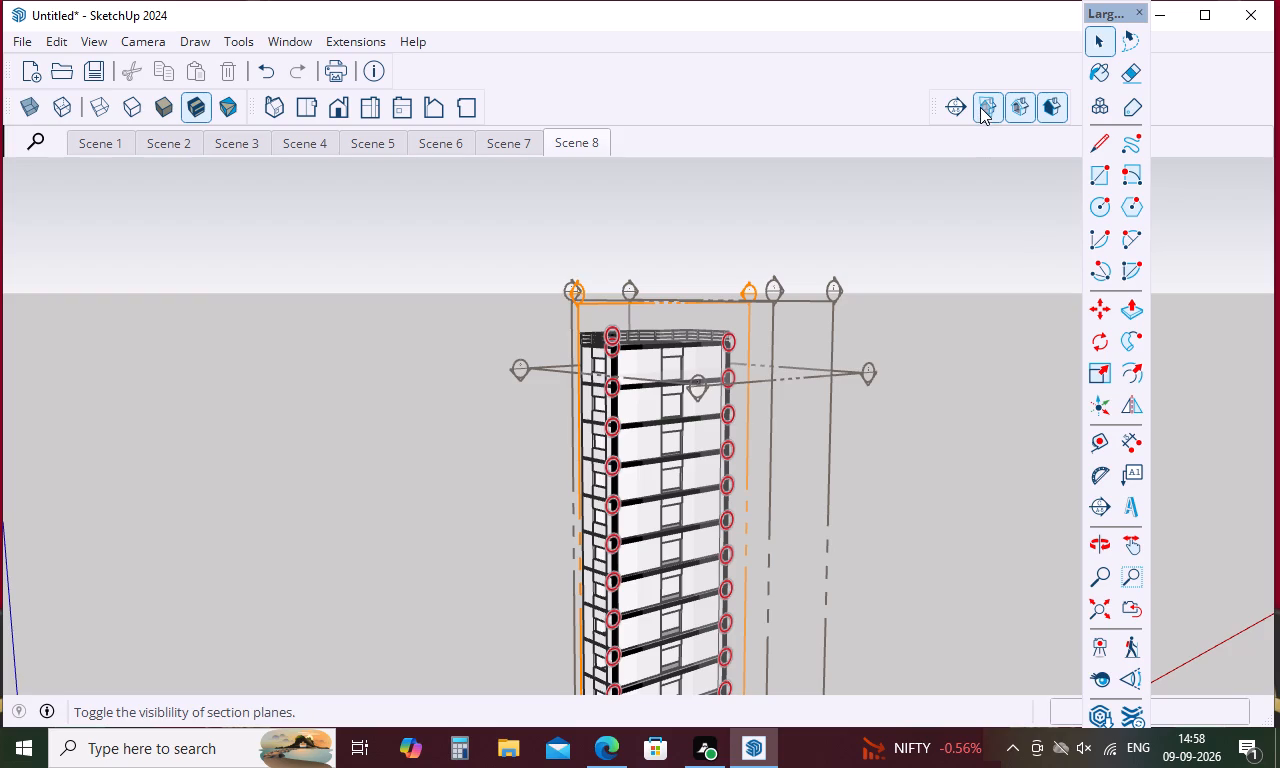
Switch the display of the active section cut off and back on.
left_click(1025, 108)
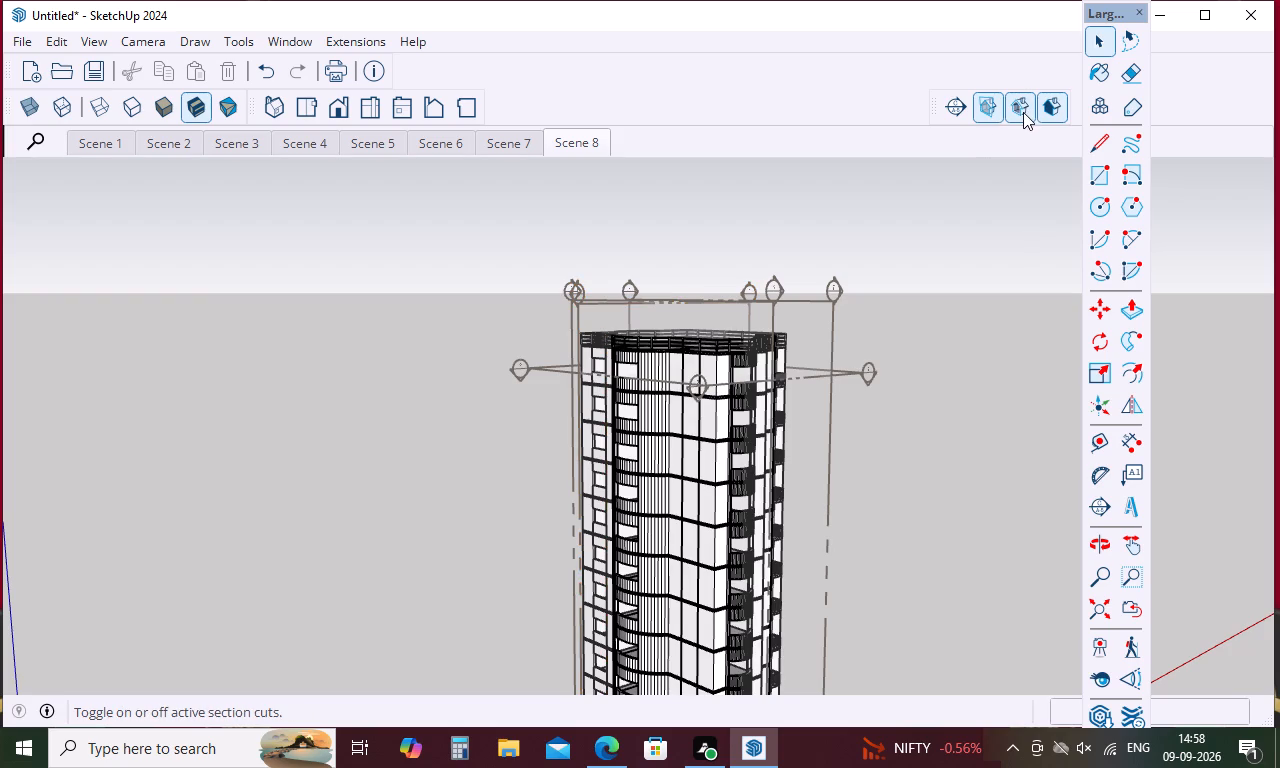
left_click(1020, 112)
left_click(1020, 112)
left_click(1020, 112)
Turn off the section fill display for the tower's cut.
left_click(1058, 103)
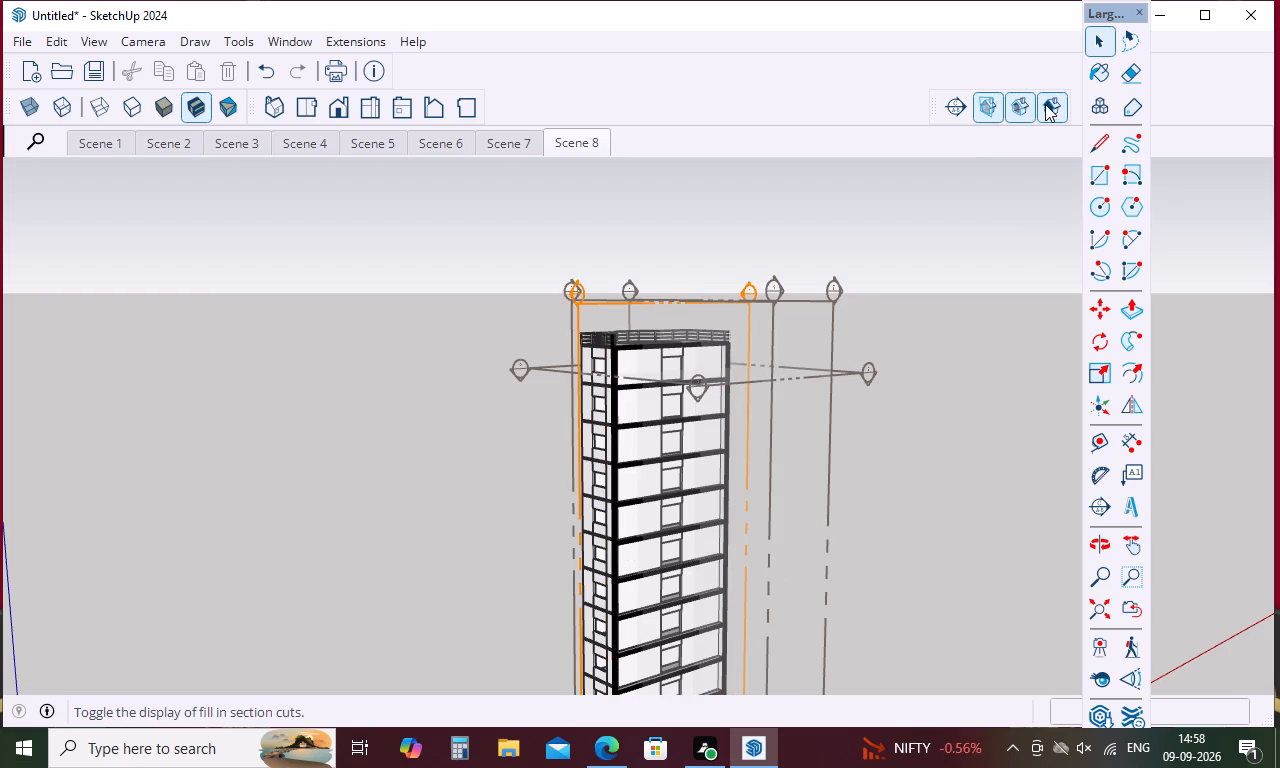
left_click(1045, 104)
left_click(1045, 104)
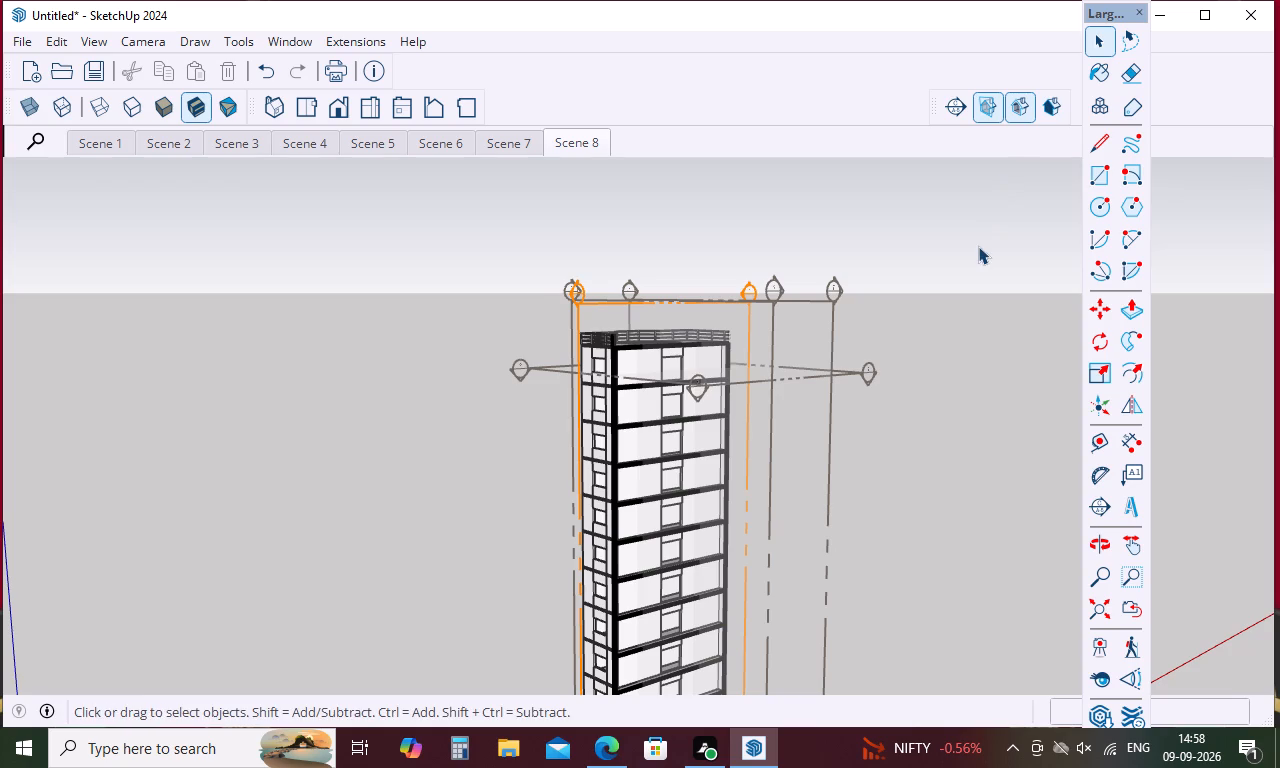
left_click(1039, 106)
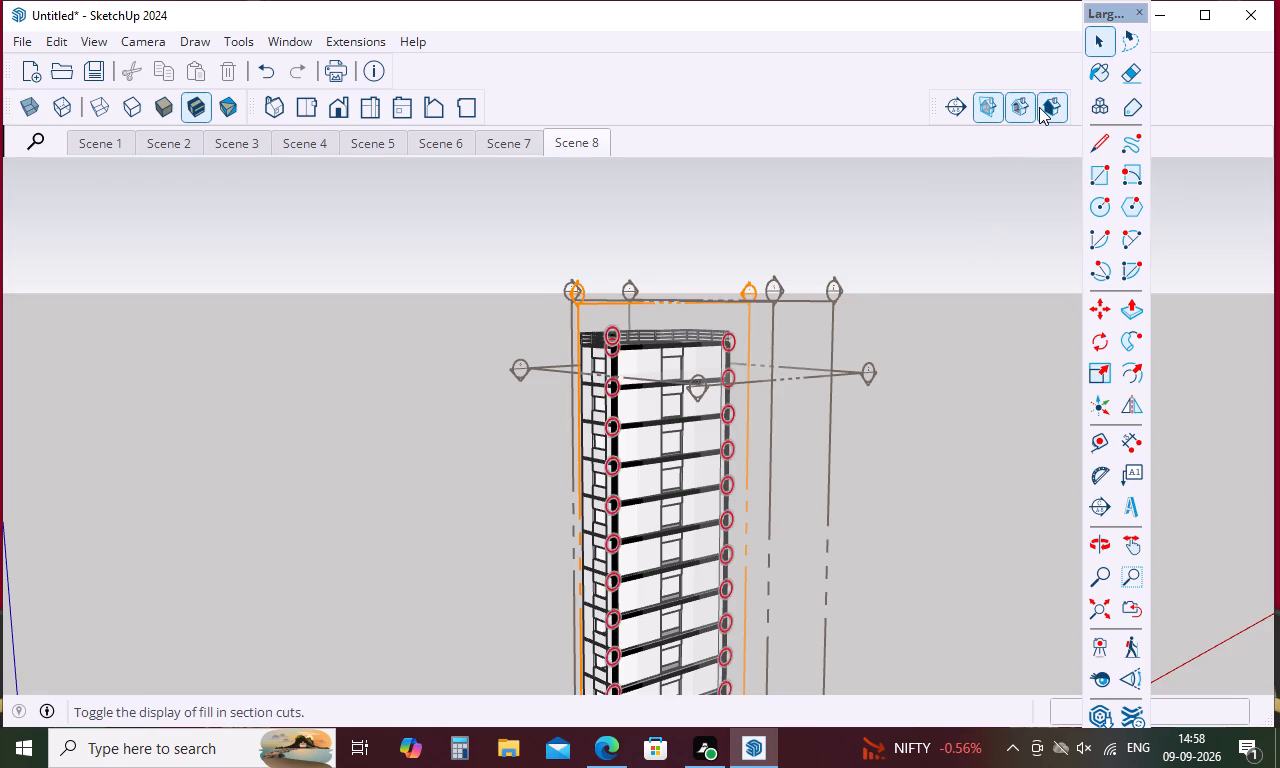
left_click(1039, 107)
left_click(965, 273)
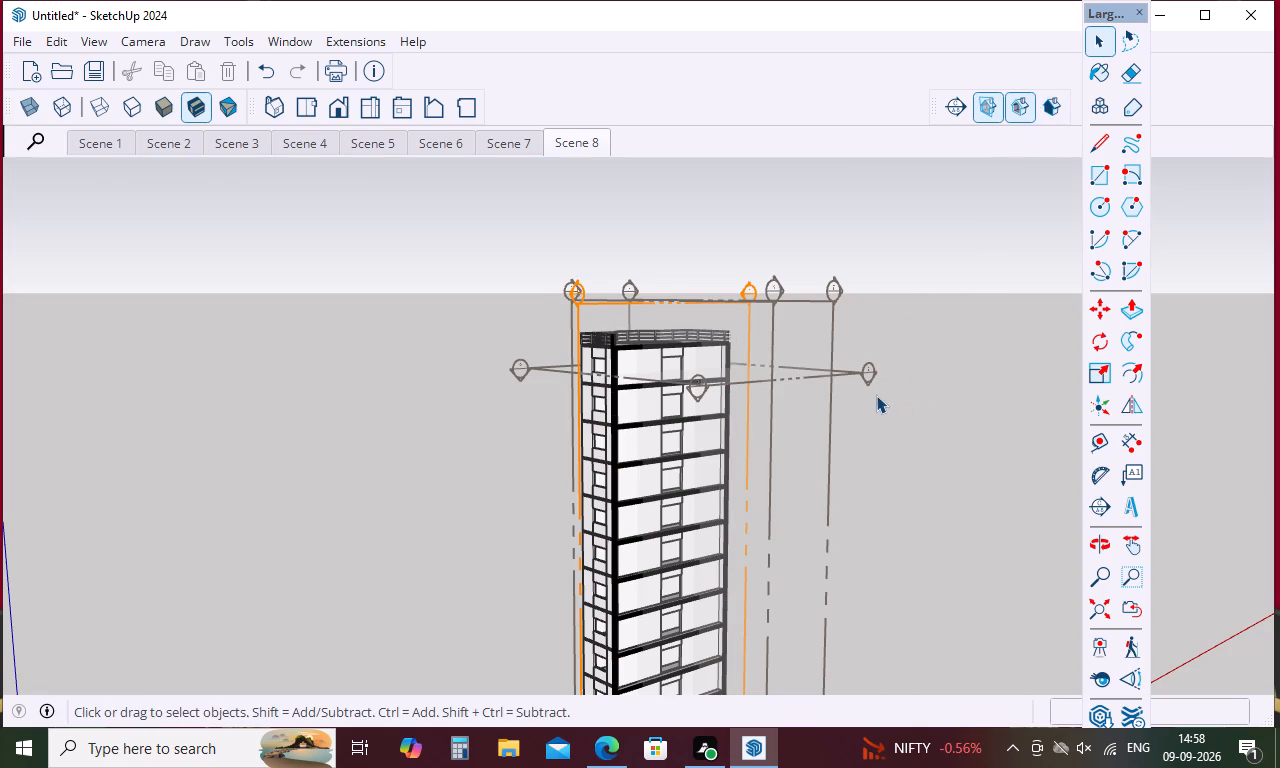
key("space")
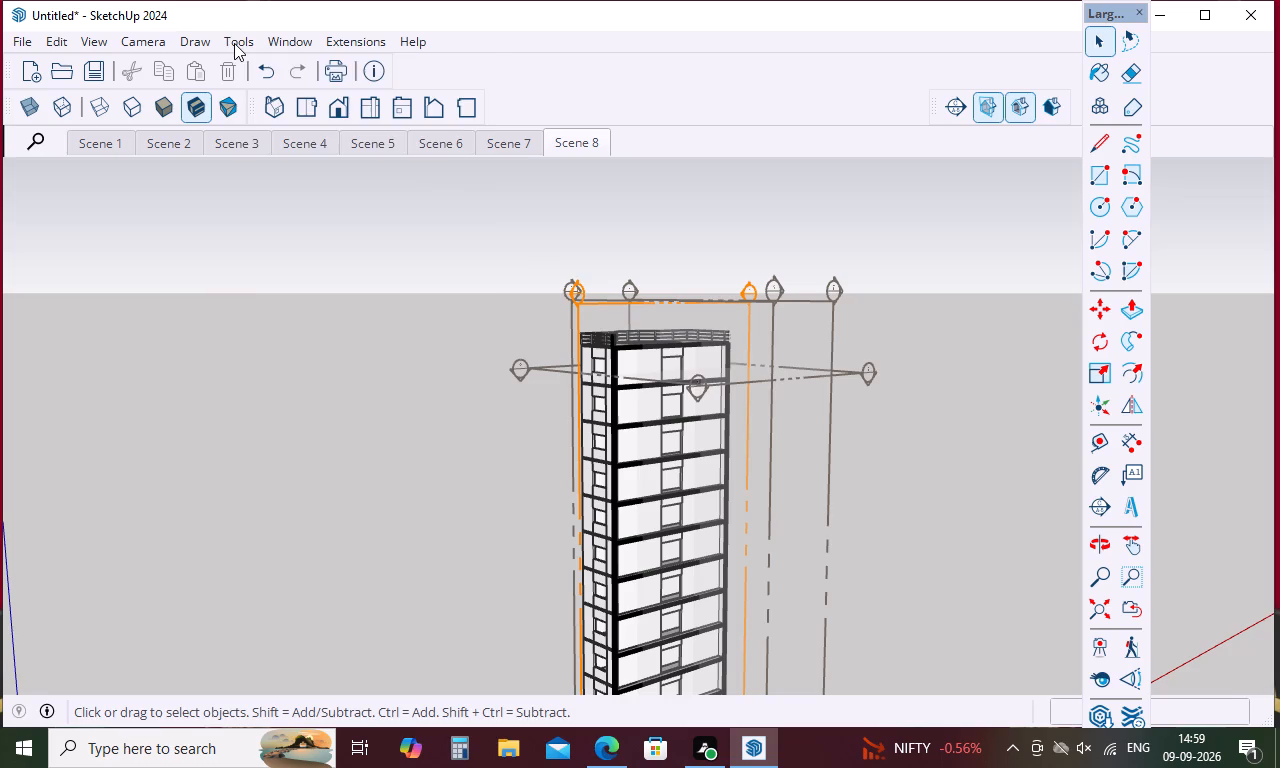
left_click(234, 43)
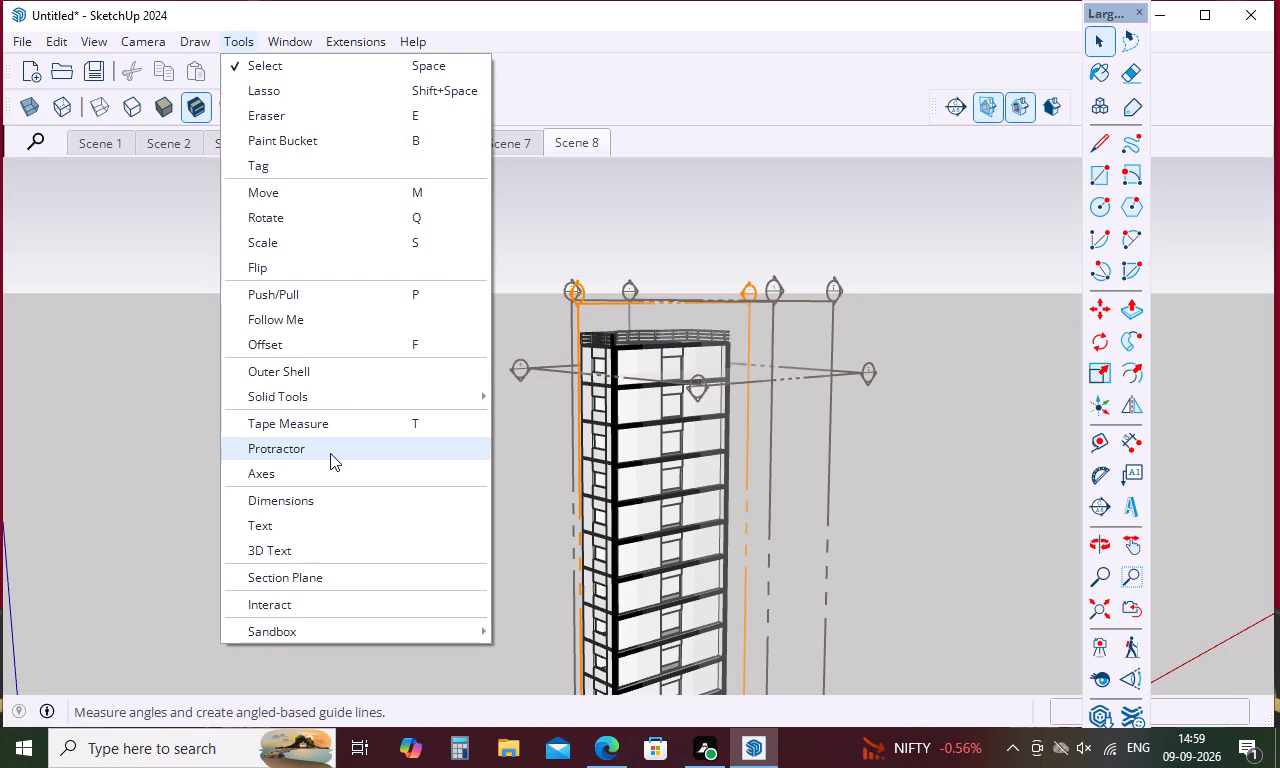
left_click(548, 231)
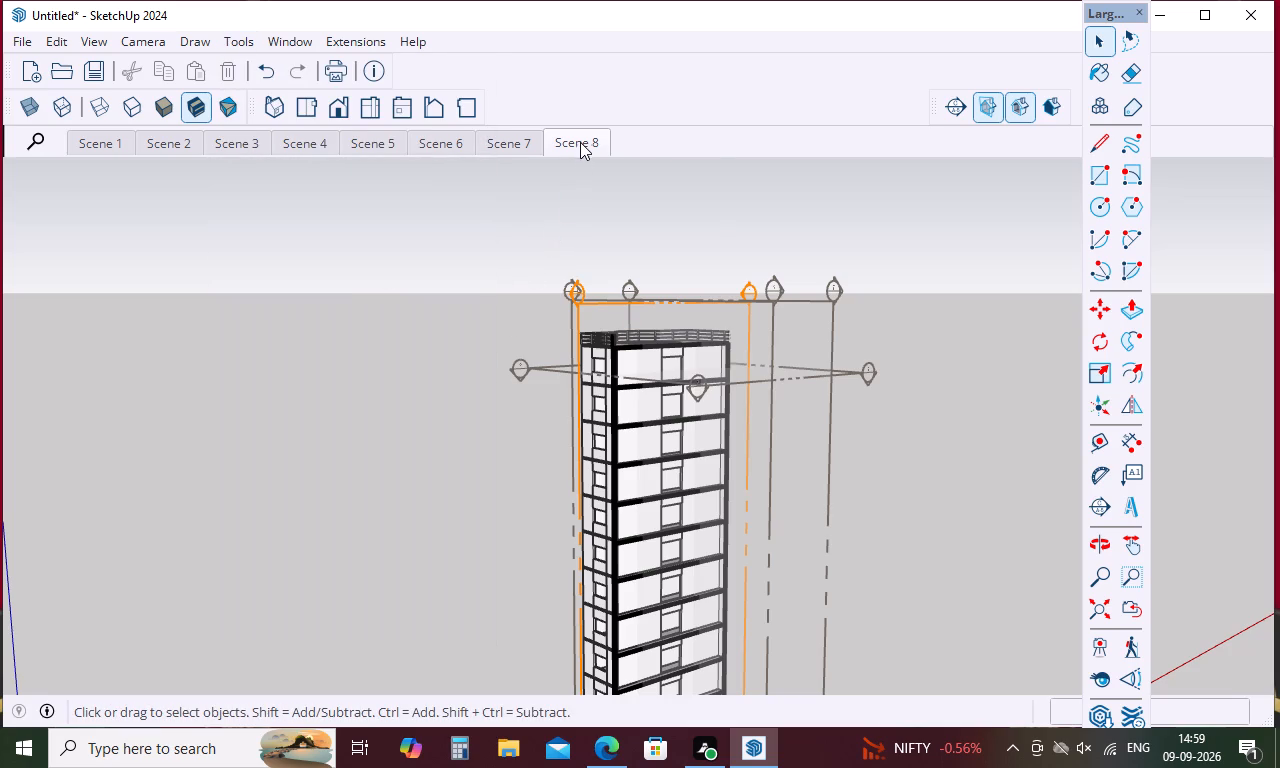
Add a new scene of the current cut view after Scene 8, saving the style changes as a new style.
right_click(580, 141)
left_click(620, 204)
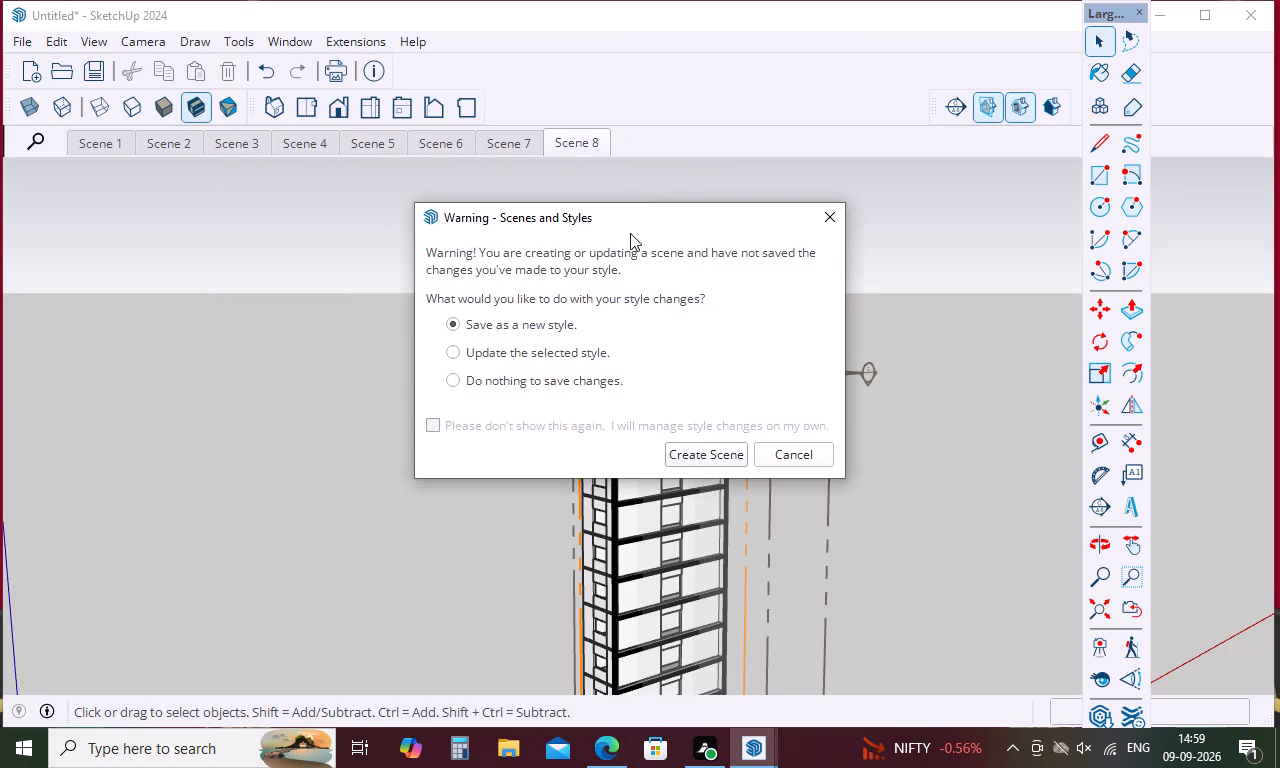
left_click(691, 458)
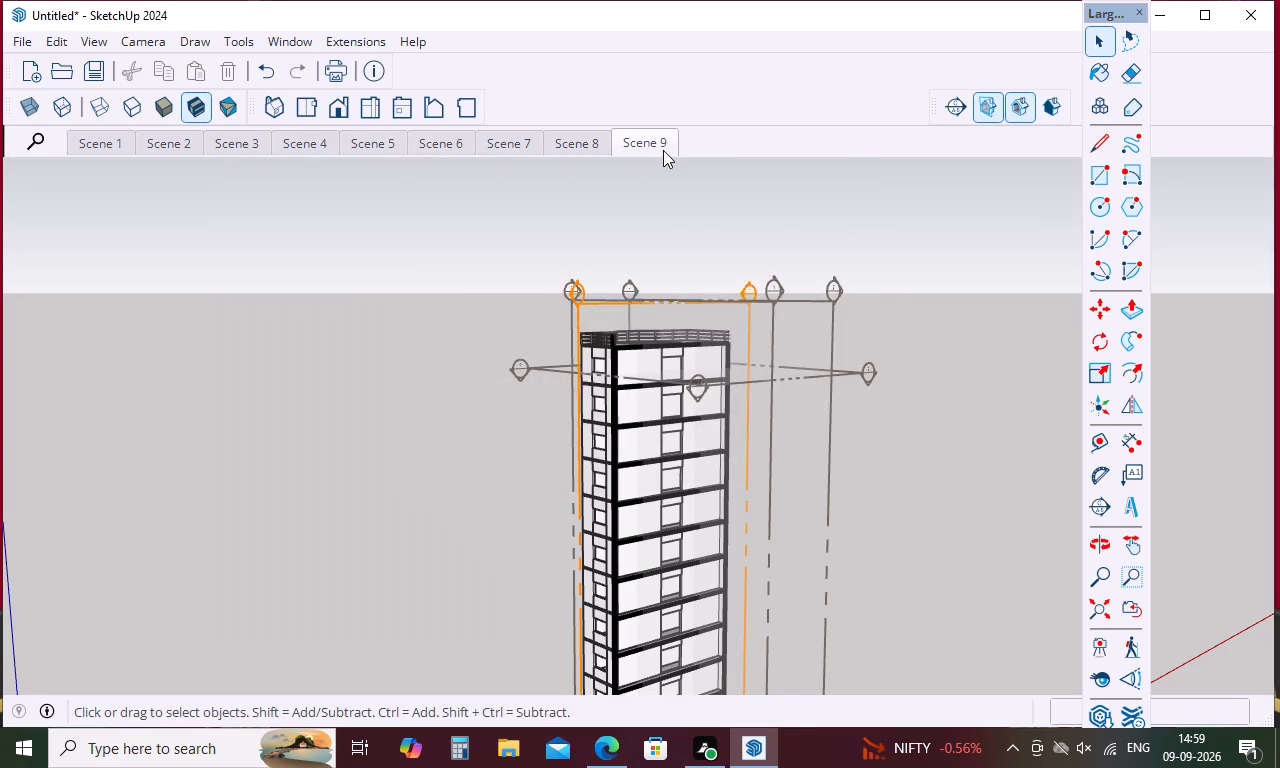
right_click(639, 137)
left_click(726, 229)
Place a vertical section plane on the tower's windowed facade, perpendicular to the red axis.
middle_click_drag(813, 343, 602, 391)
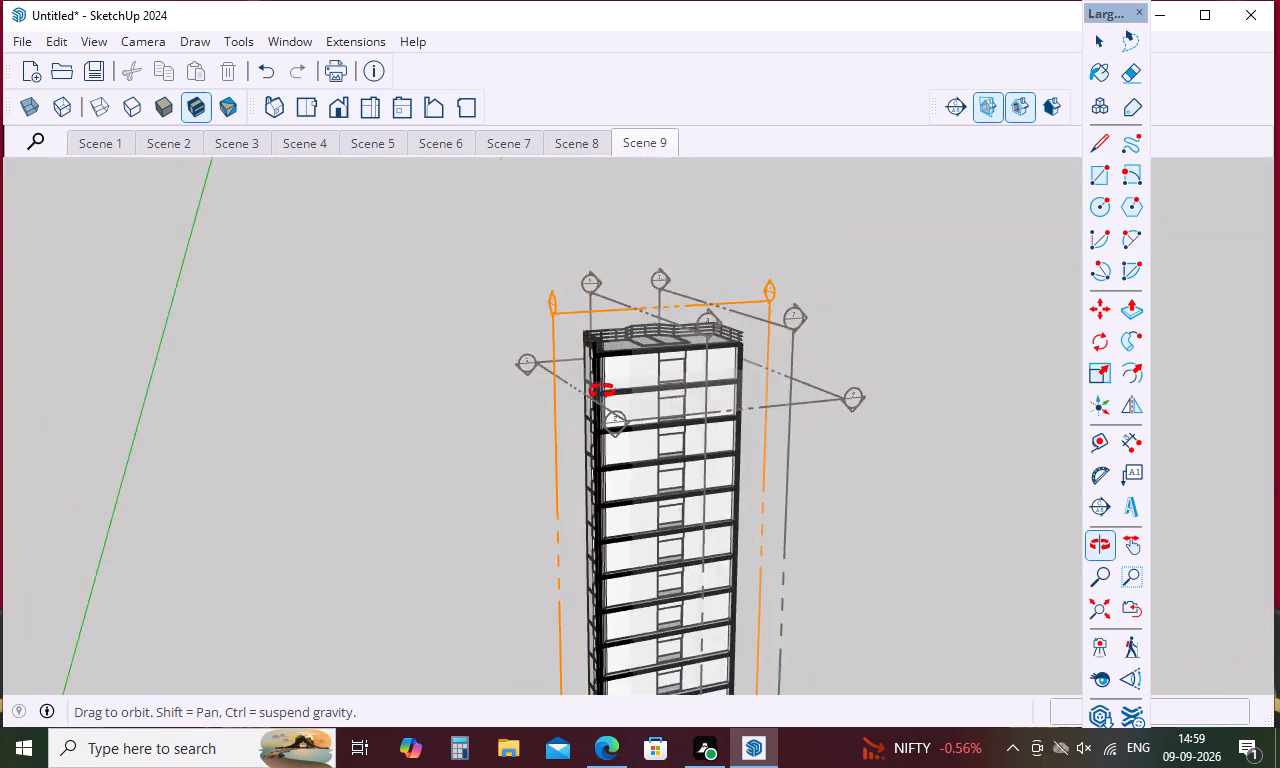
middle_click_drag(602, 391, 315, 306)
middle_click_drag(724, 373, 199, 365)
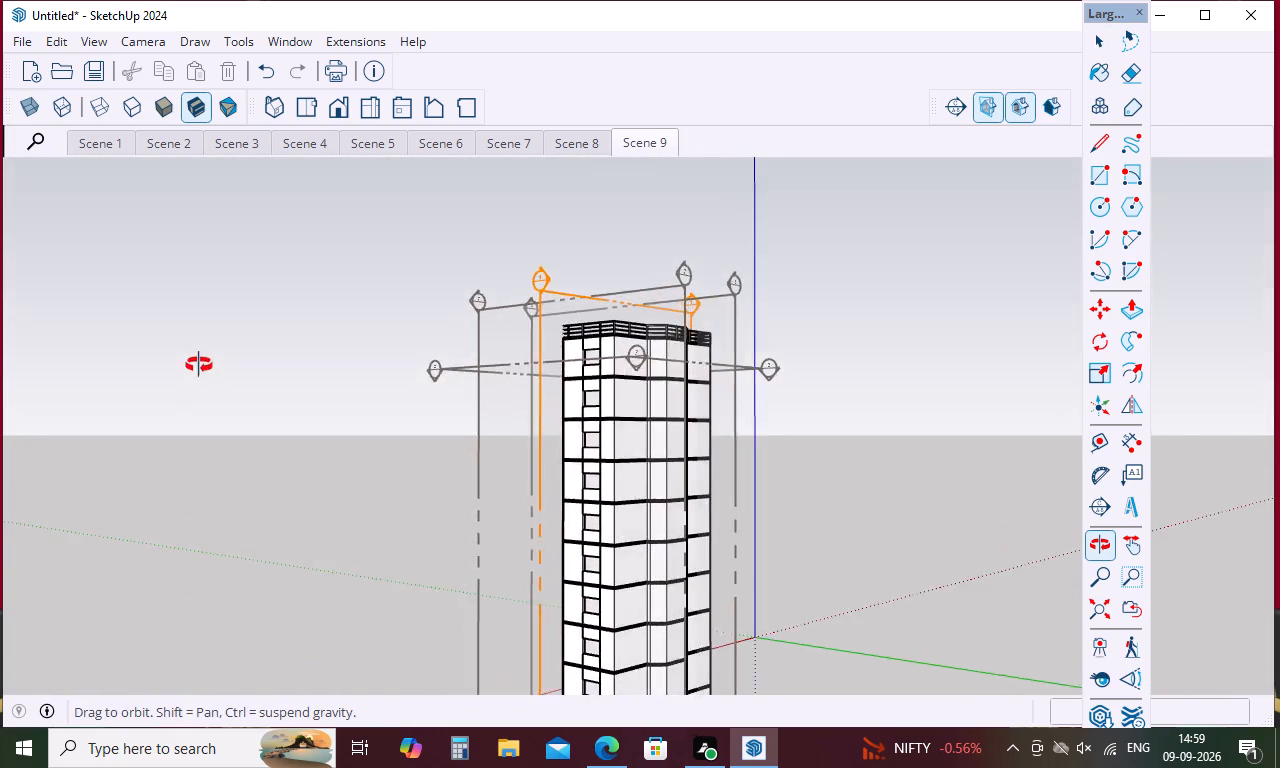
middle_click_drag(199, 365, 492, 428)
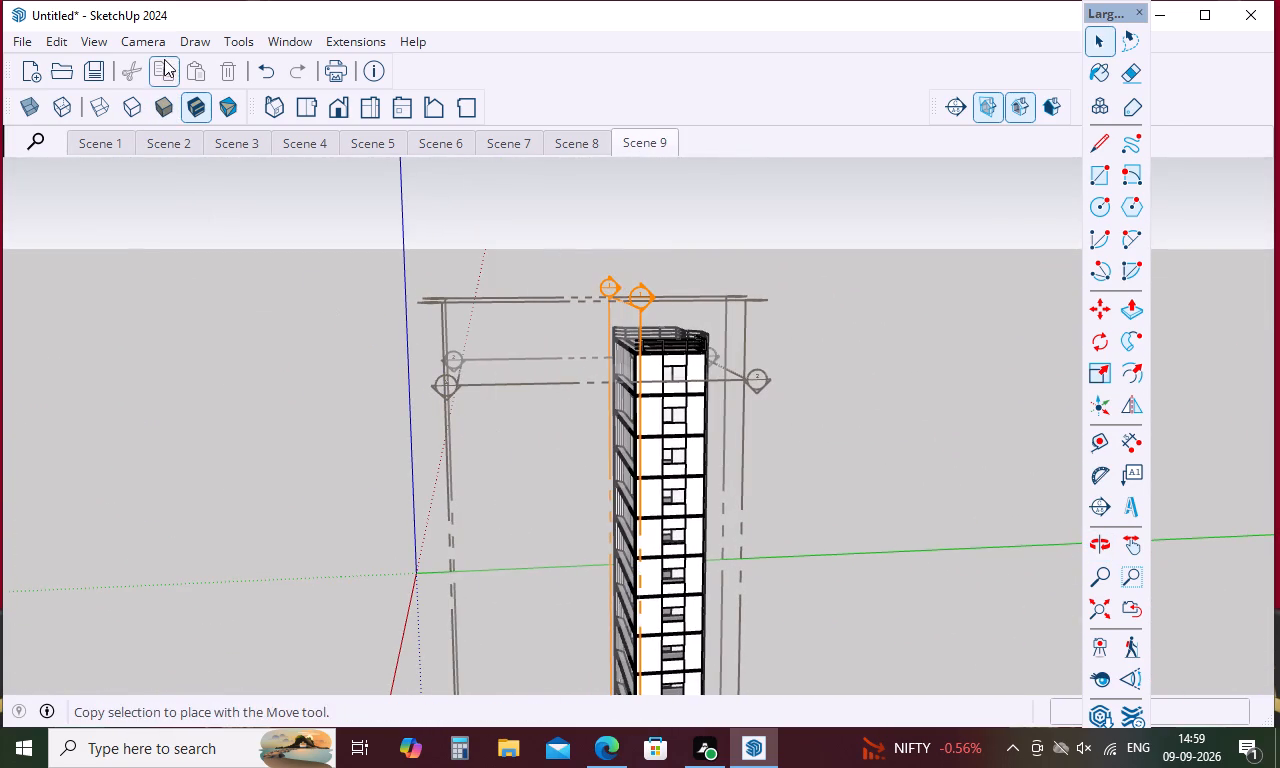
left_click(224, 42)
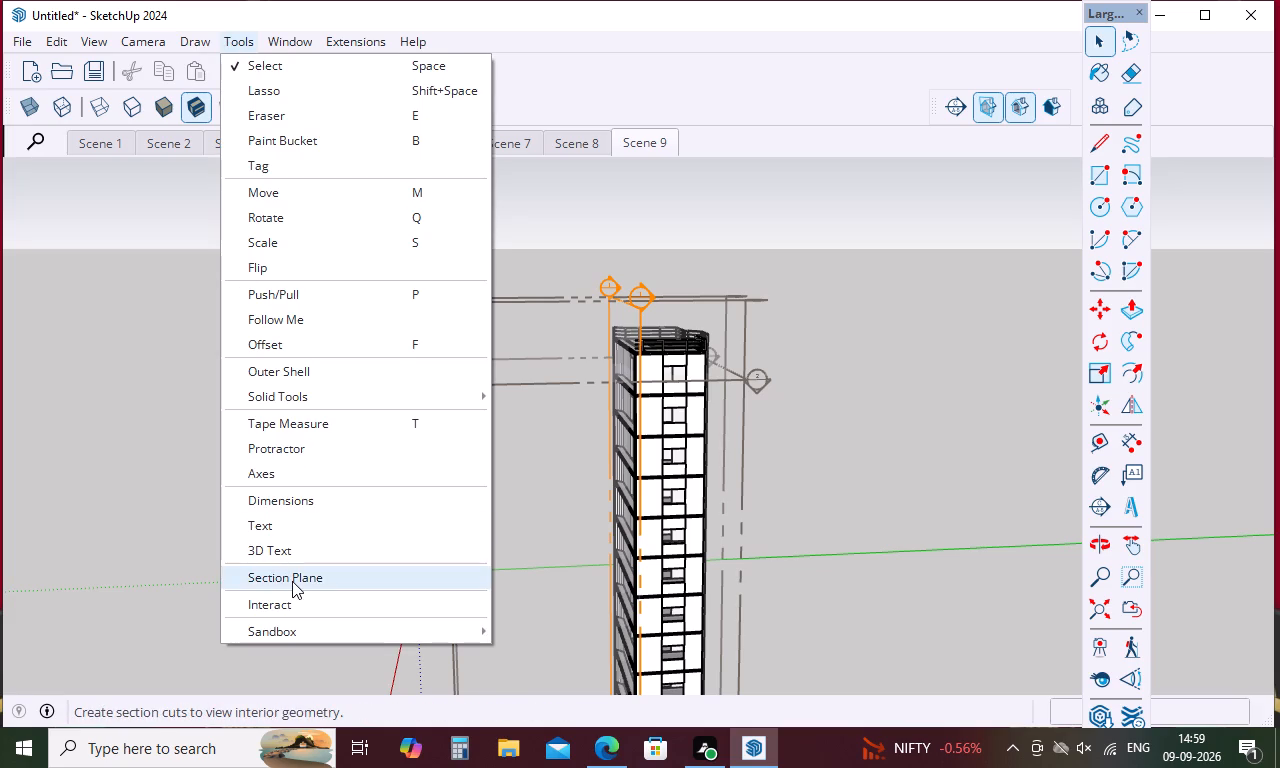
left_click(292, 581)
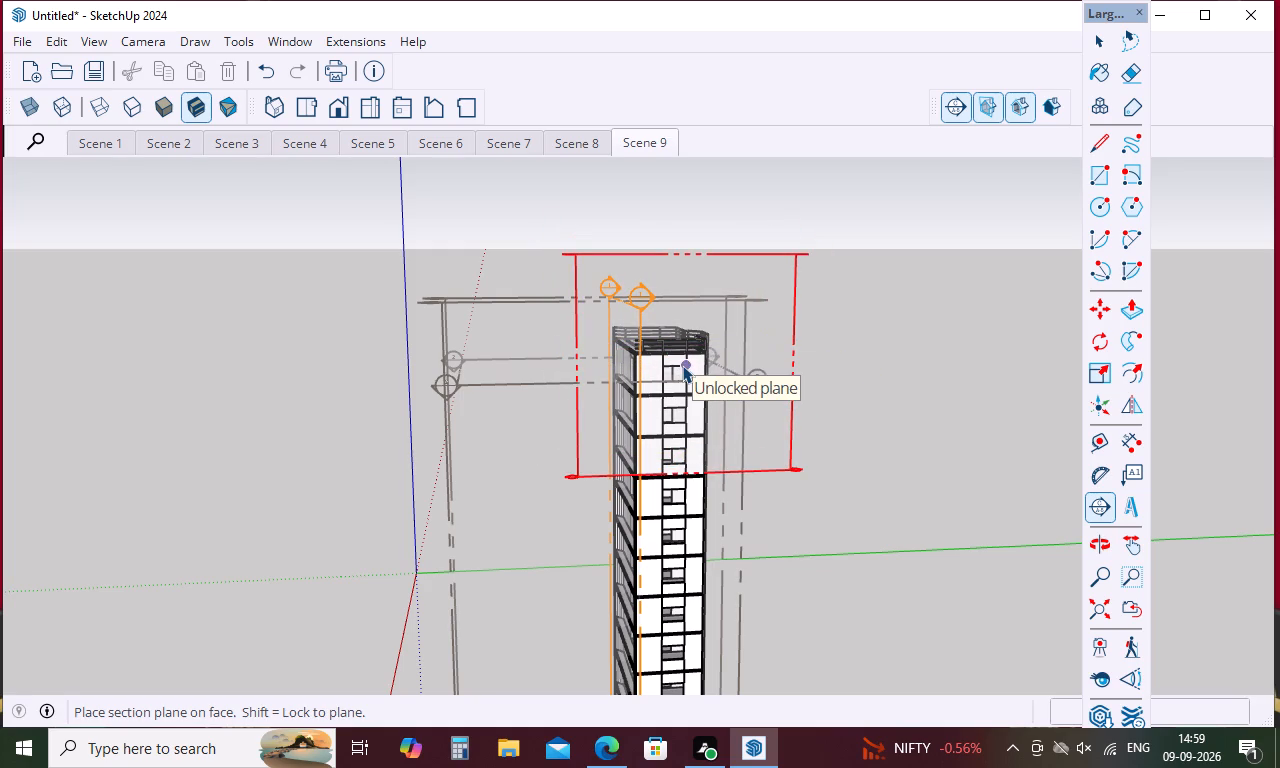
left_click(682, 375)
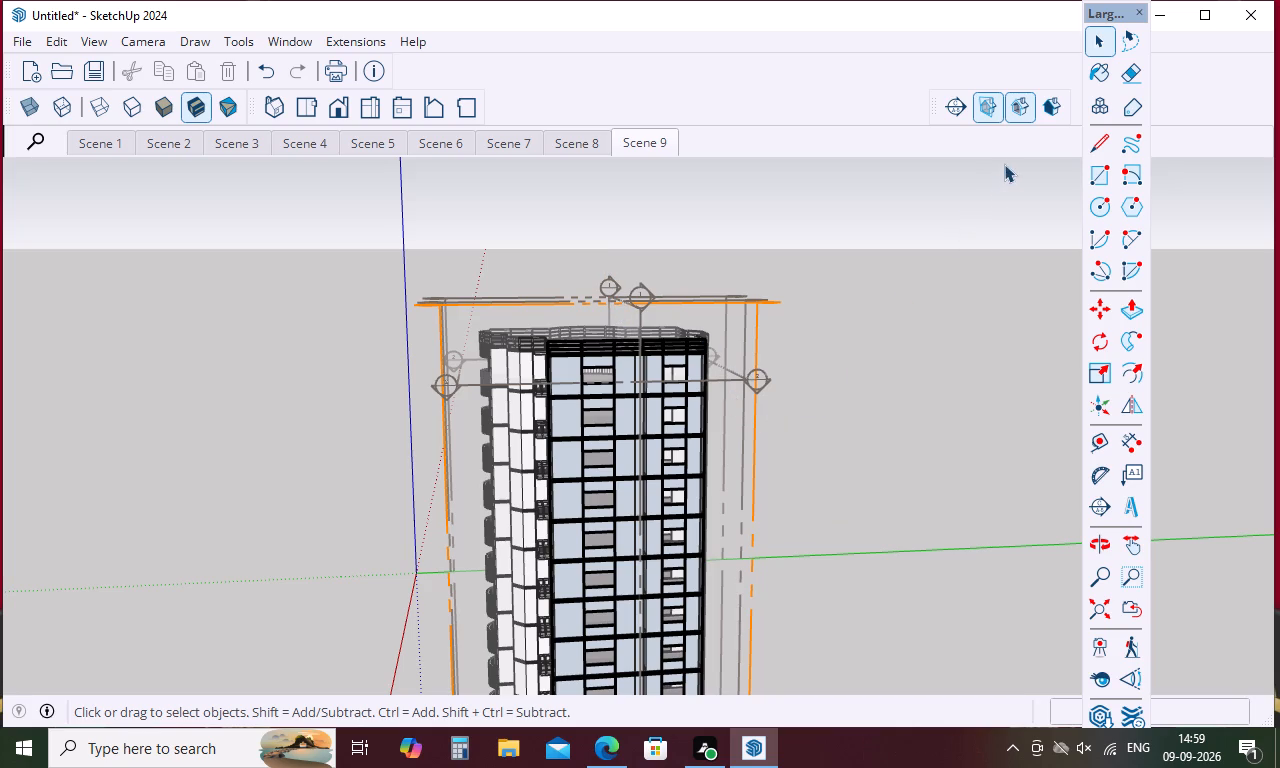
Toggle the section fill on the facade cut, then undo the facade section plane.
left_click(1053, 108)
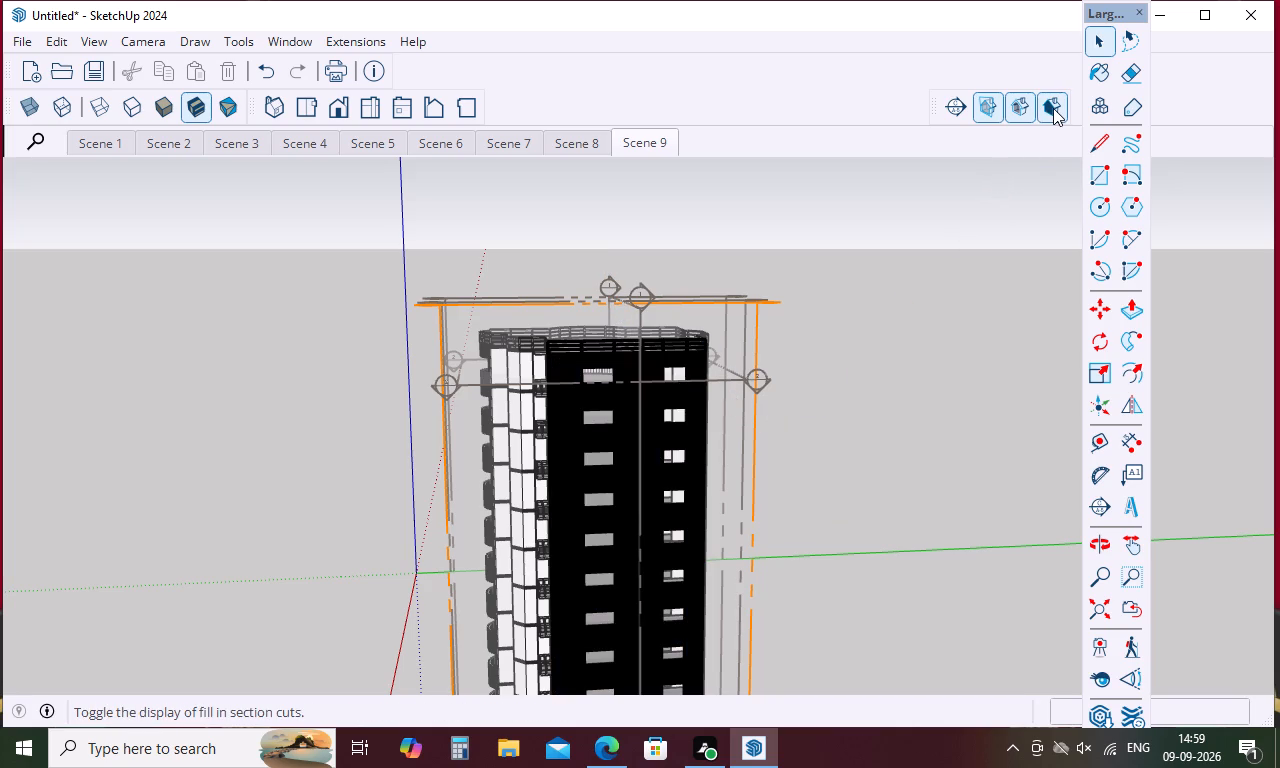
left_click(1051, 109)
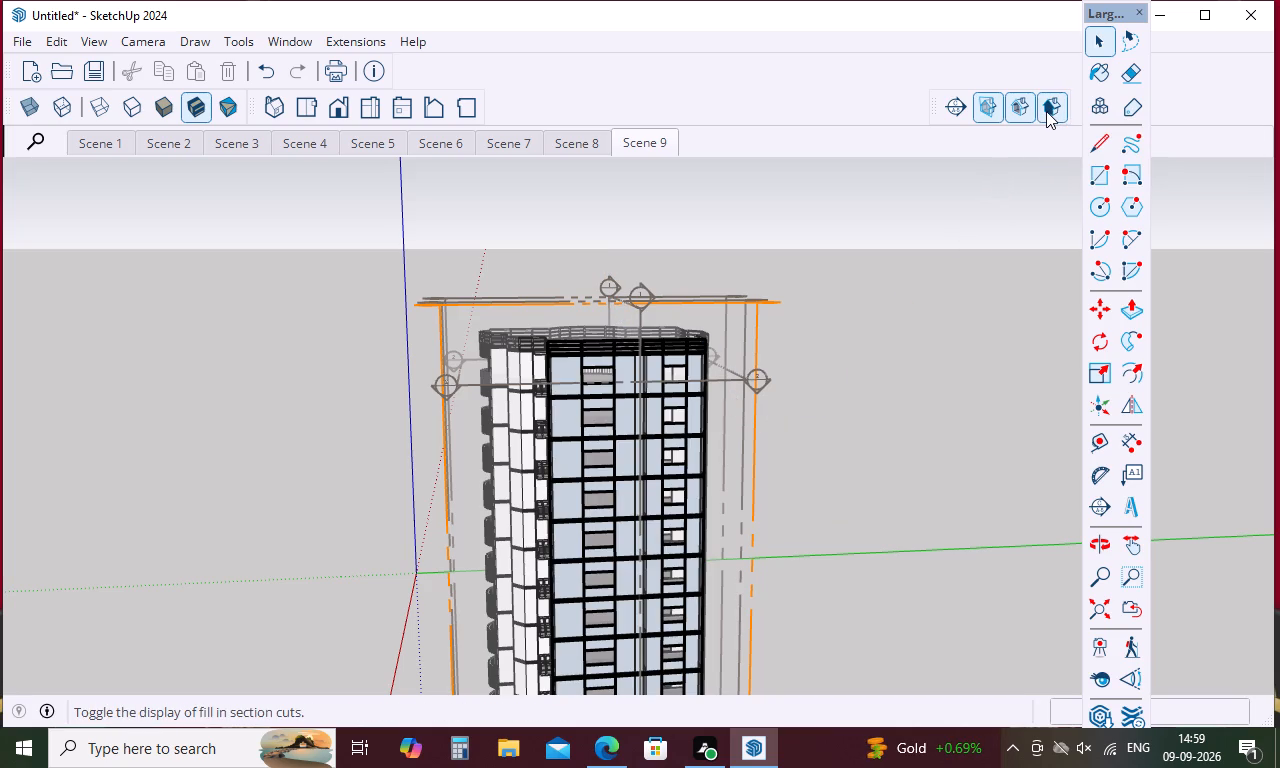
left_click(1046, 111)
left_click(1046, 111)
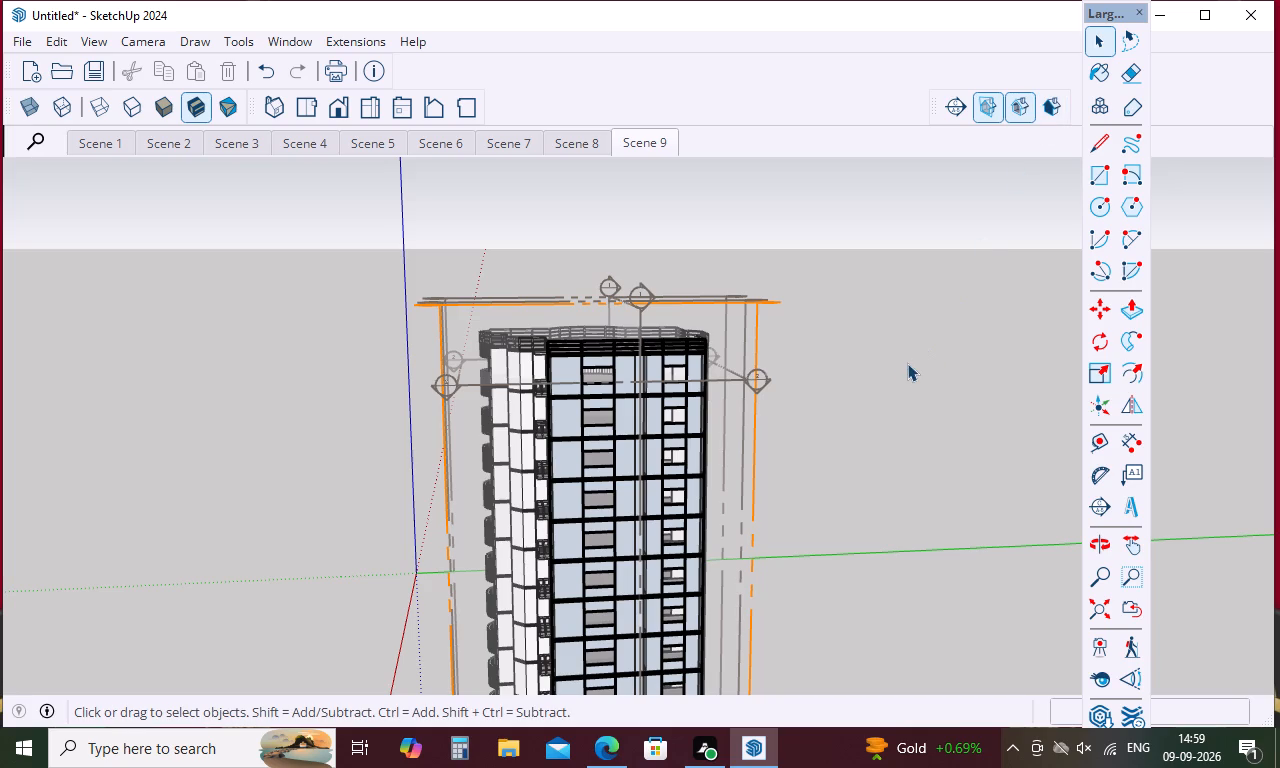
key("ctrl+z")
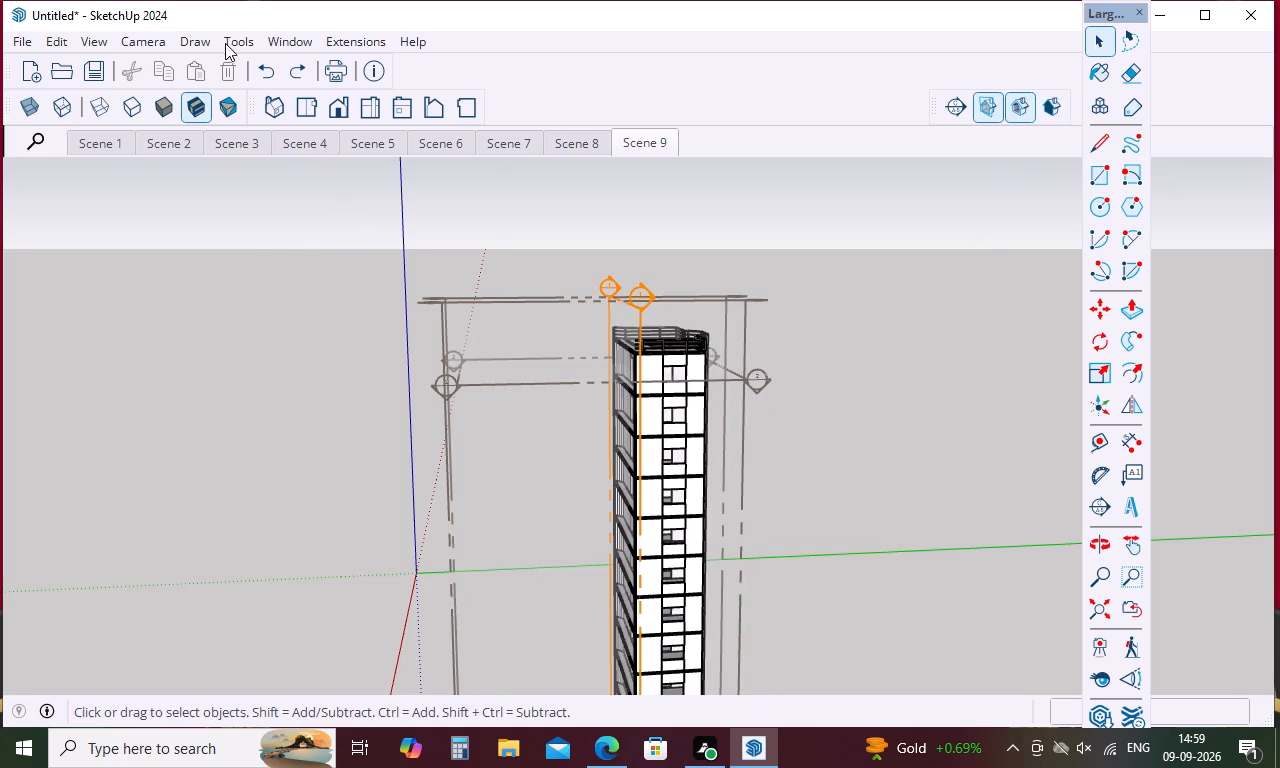
Place a horizontal section plane through the tower's top storey at window level.
left_click(225, 42)
left_click(327, 577)
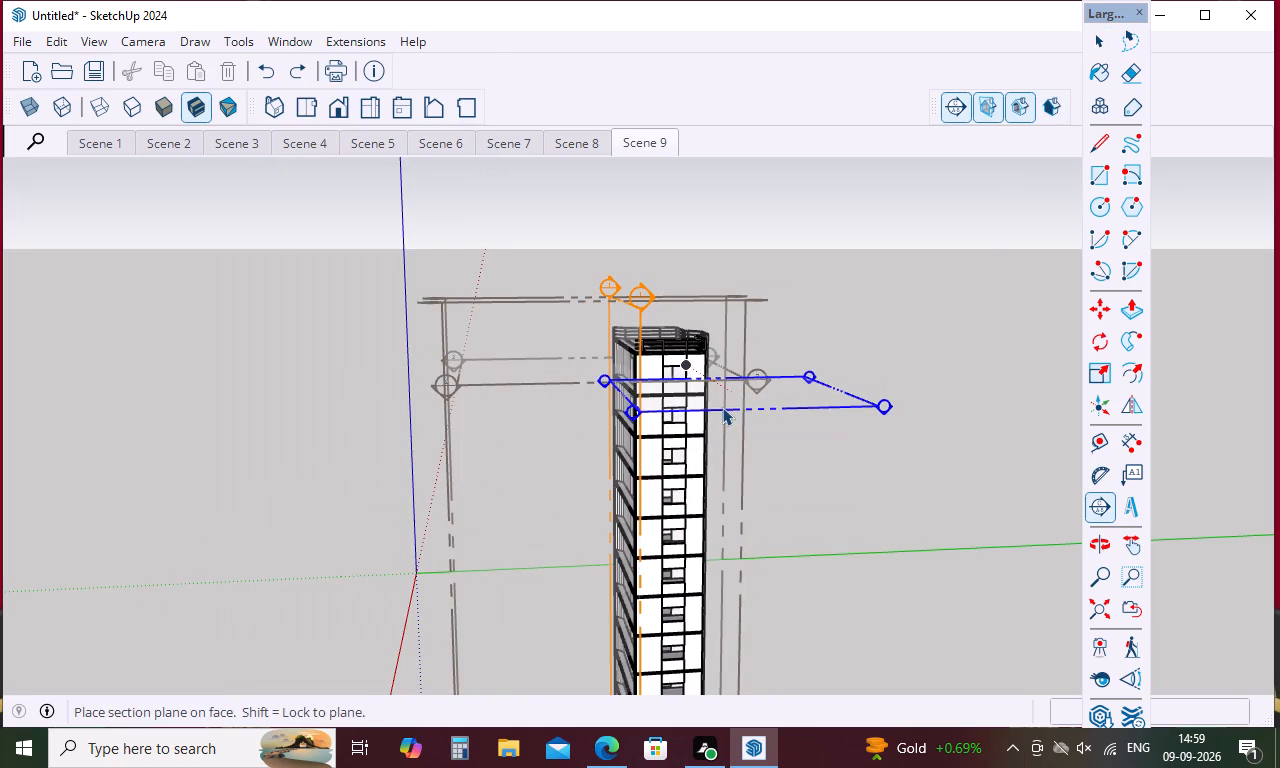
left_click_drag(677, 373, 684, 423, "shift")
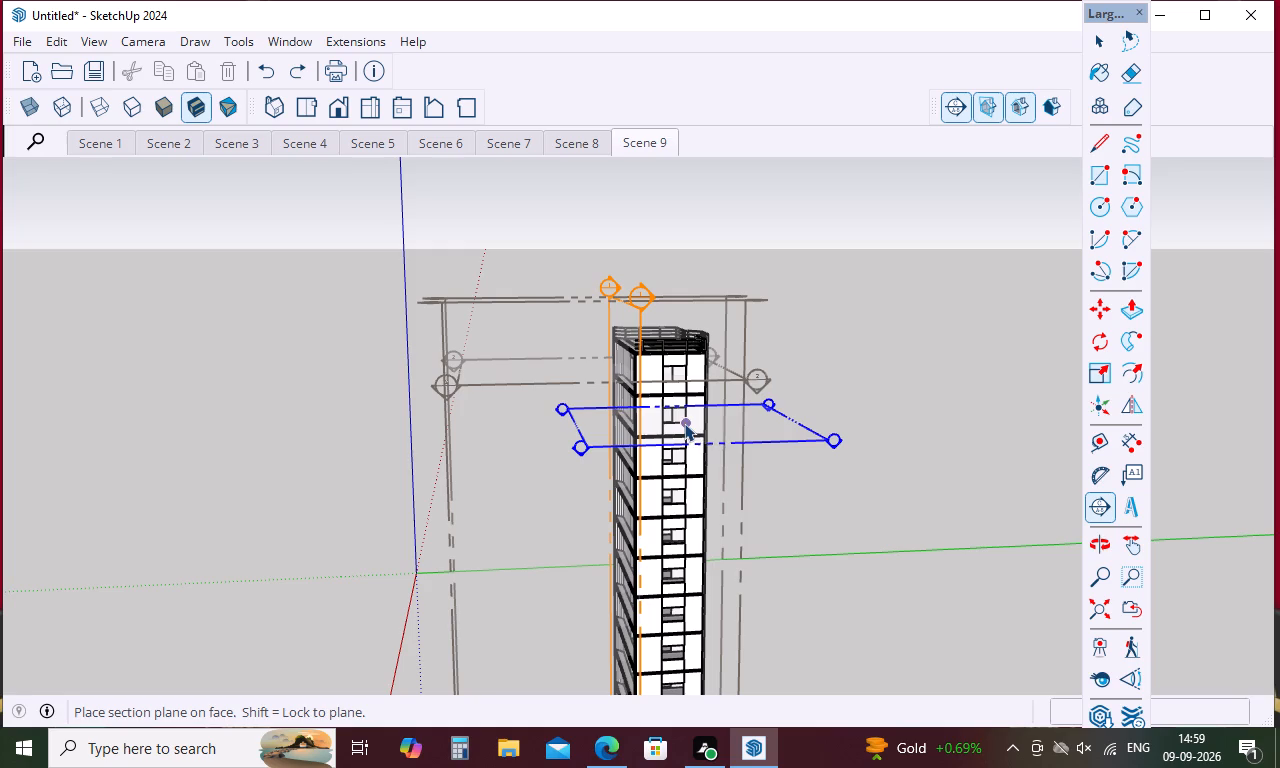
left_click_drag(684, 423, 666, 379, "shift")
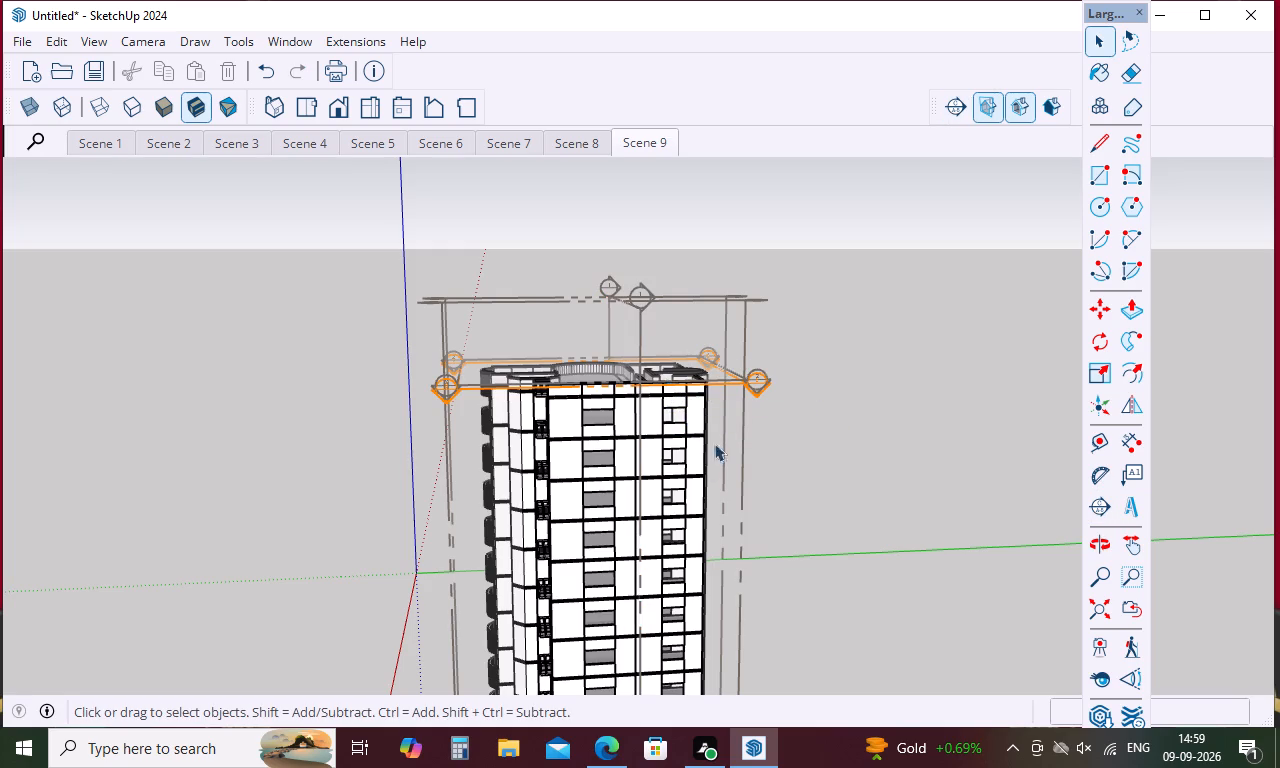
middle_click_drag(766, 332, 789, 596)
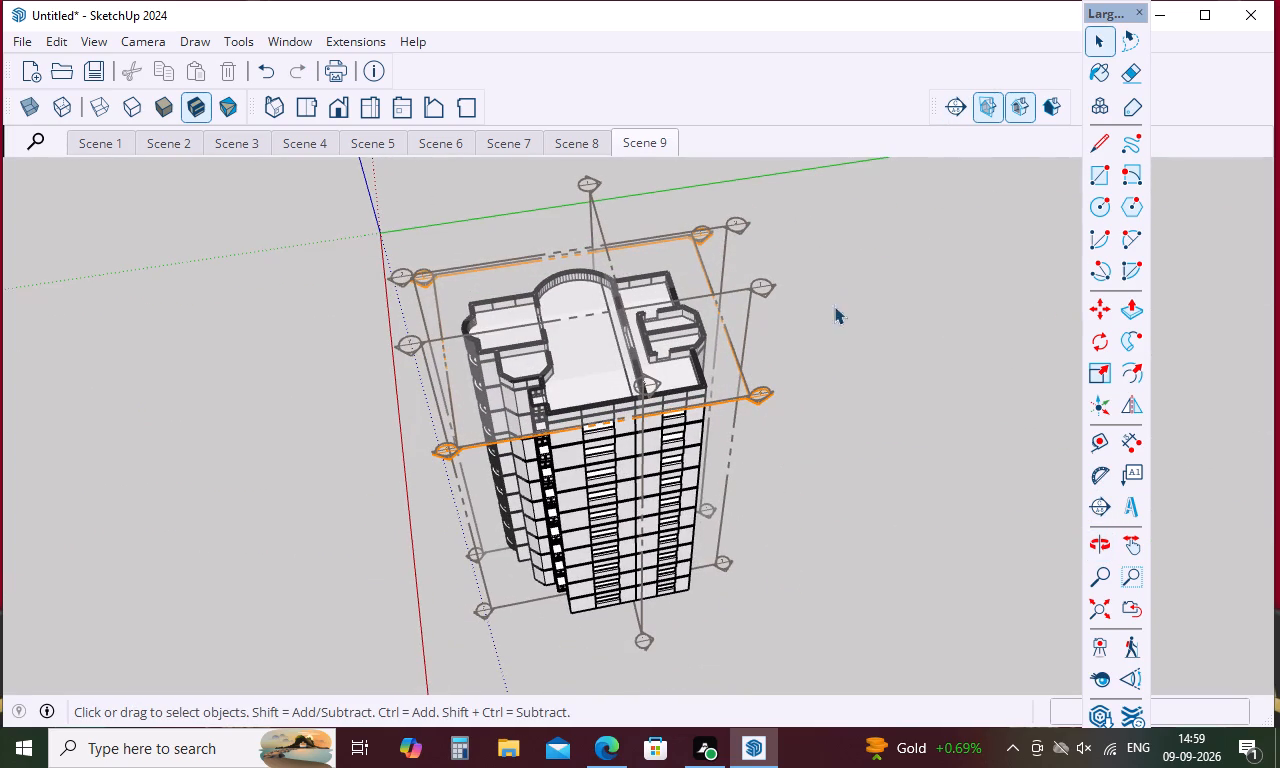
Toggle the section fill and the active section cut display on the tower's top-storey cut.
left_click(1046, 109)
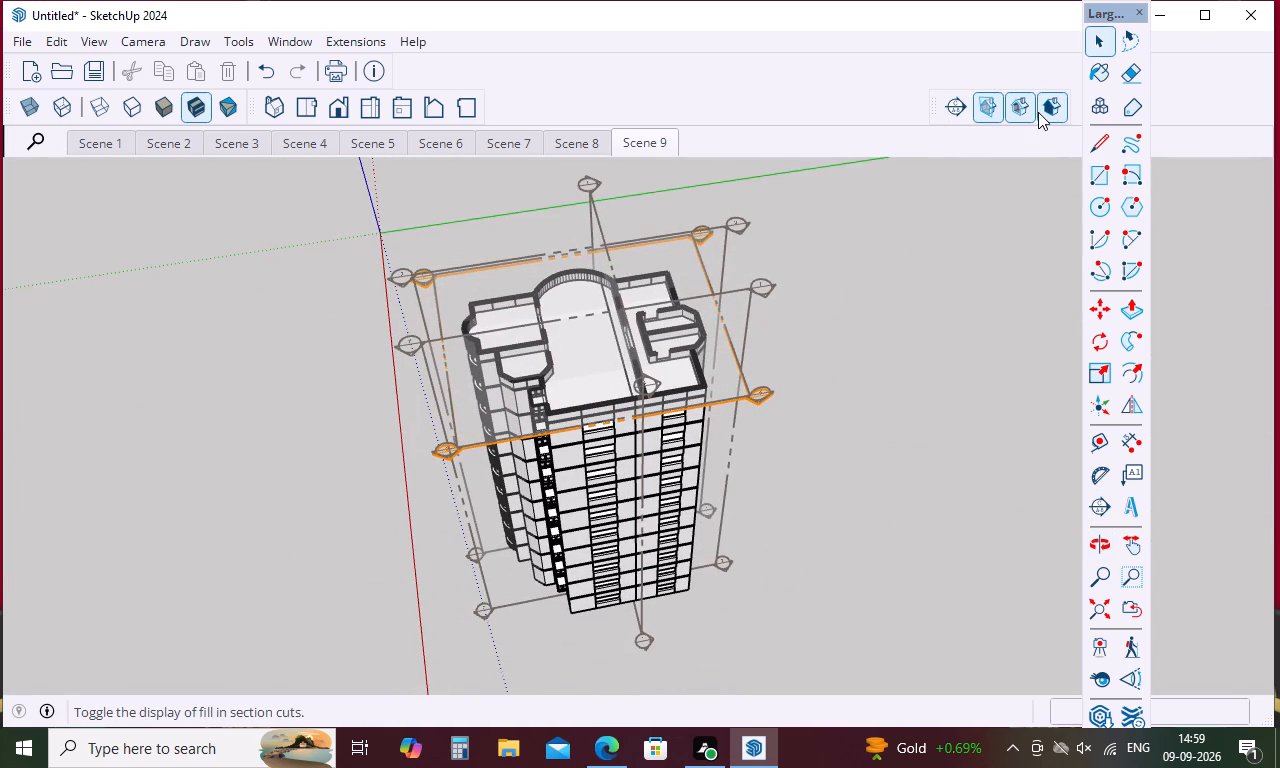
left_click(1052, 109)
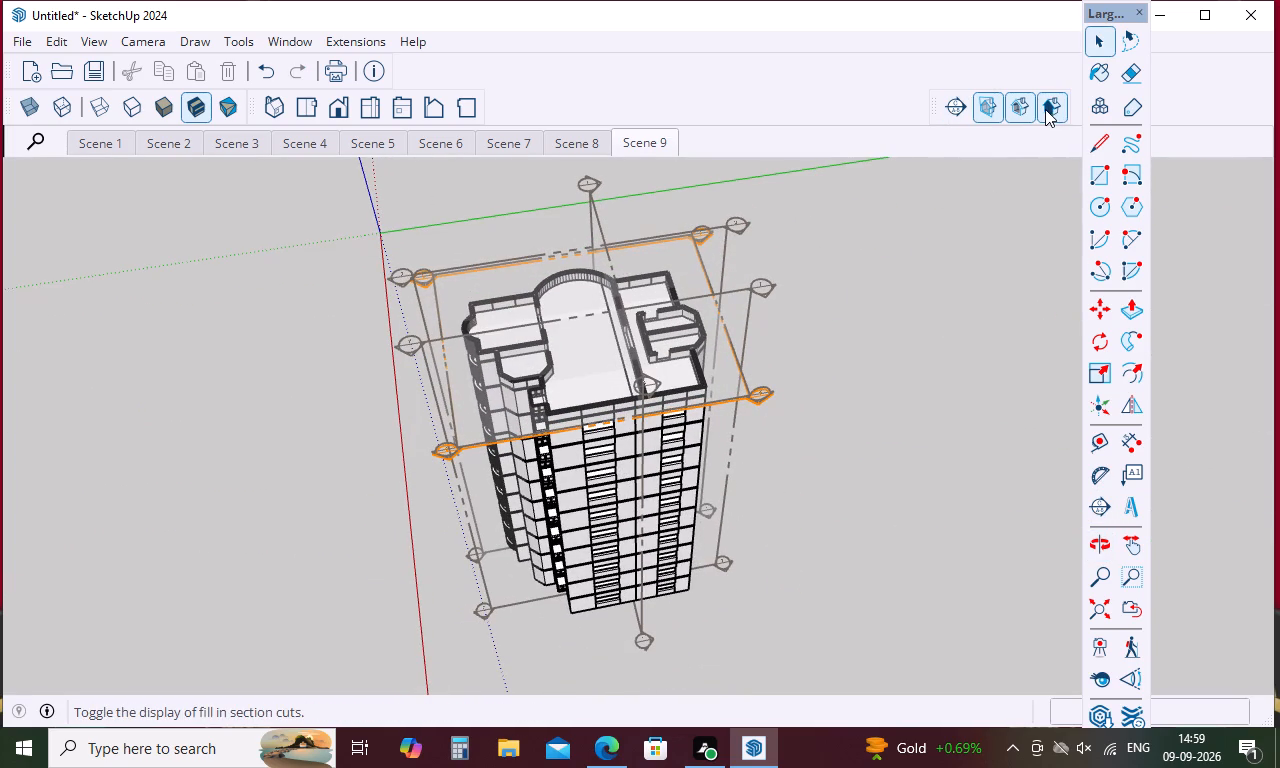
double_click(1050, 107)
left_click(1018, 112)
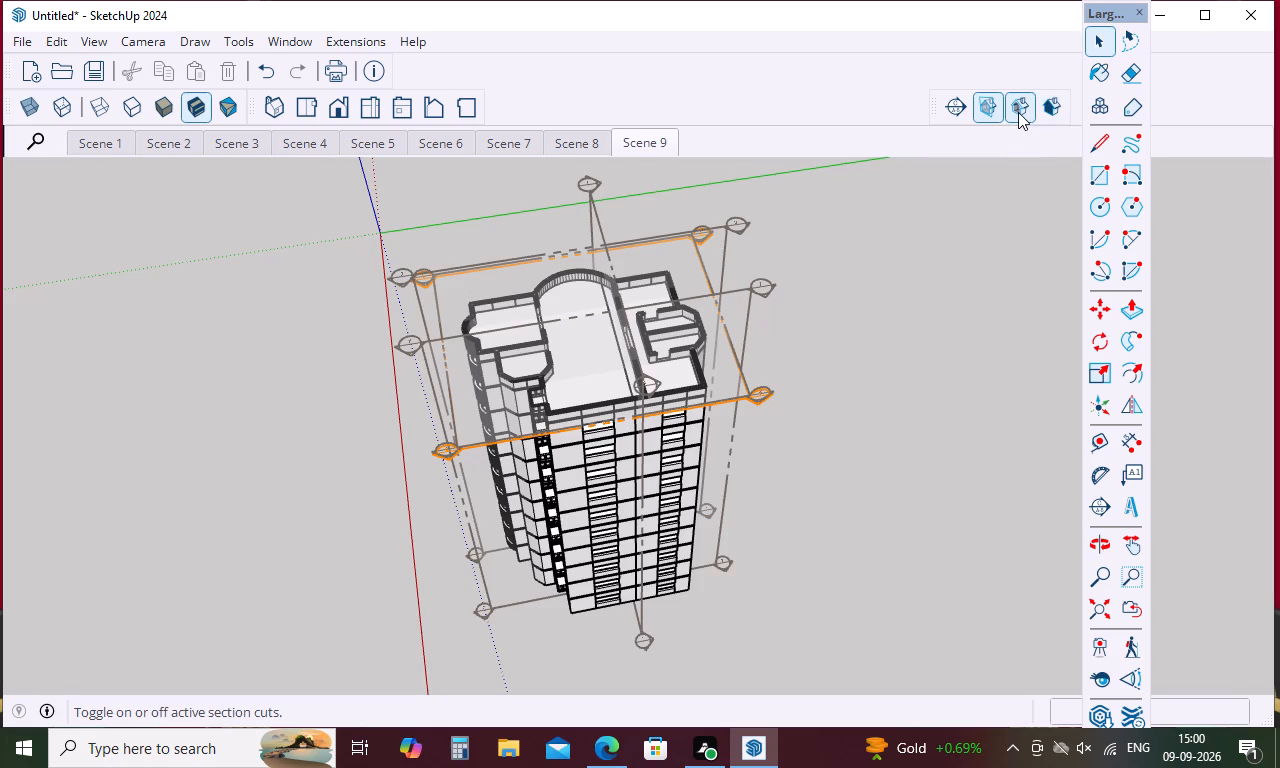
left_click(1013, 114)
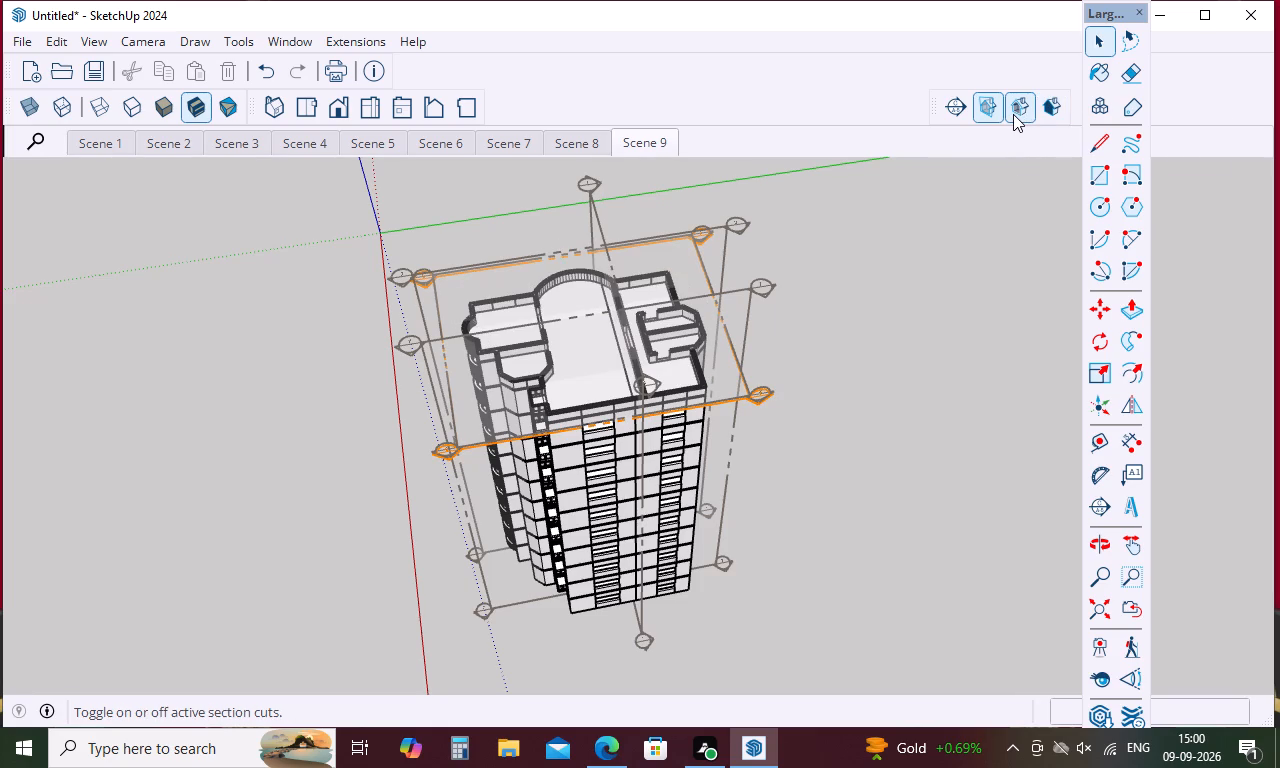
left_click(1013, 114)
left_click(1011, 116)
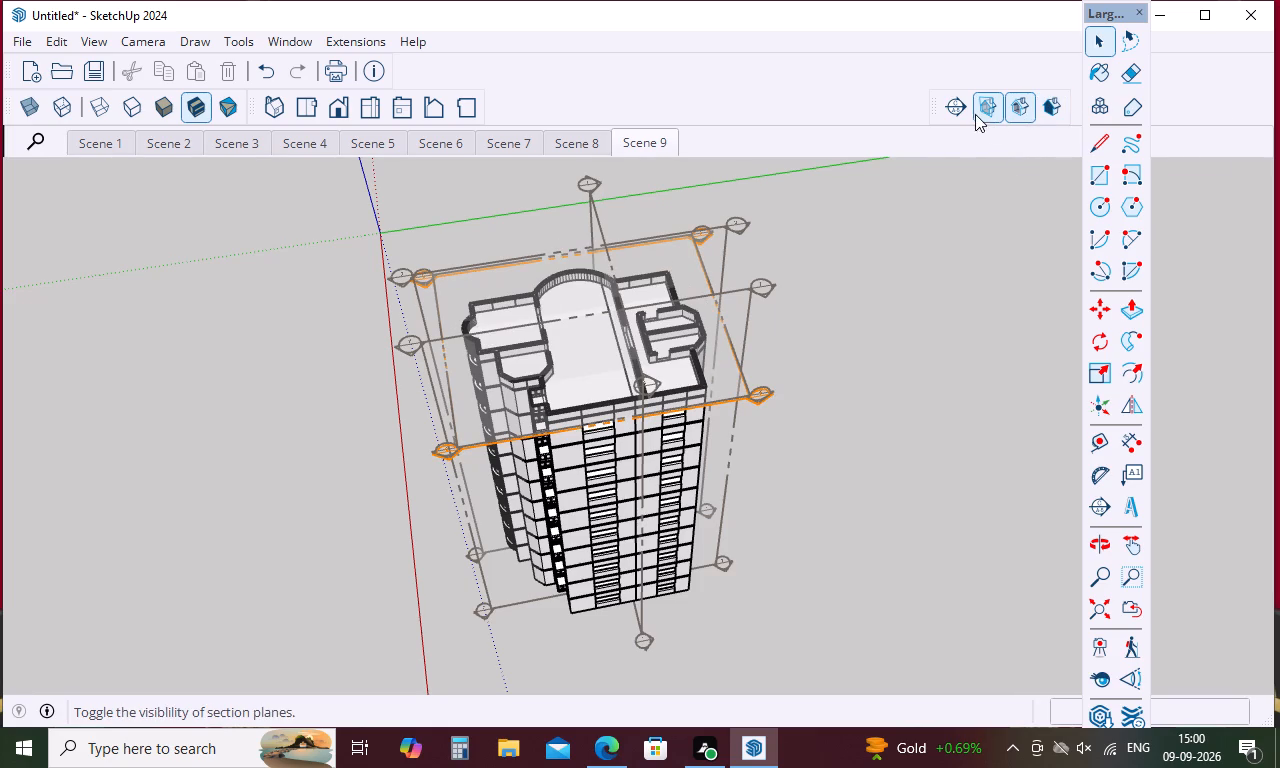
Place a horizontal section plane at ground level below the tower.
left_click(955, 107)
left_click(953, 108)
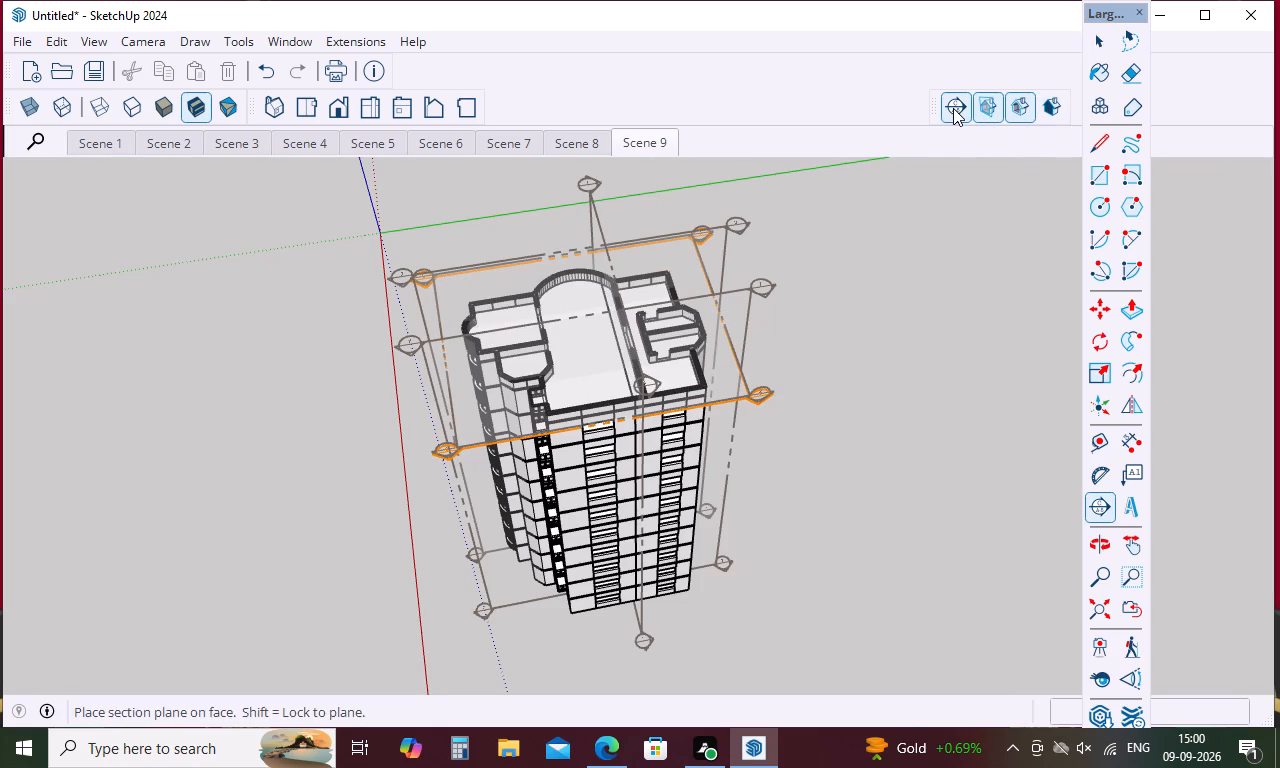
left_click(953, 107)
left_click(985, 178)
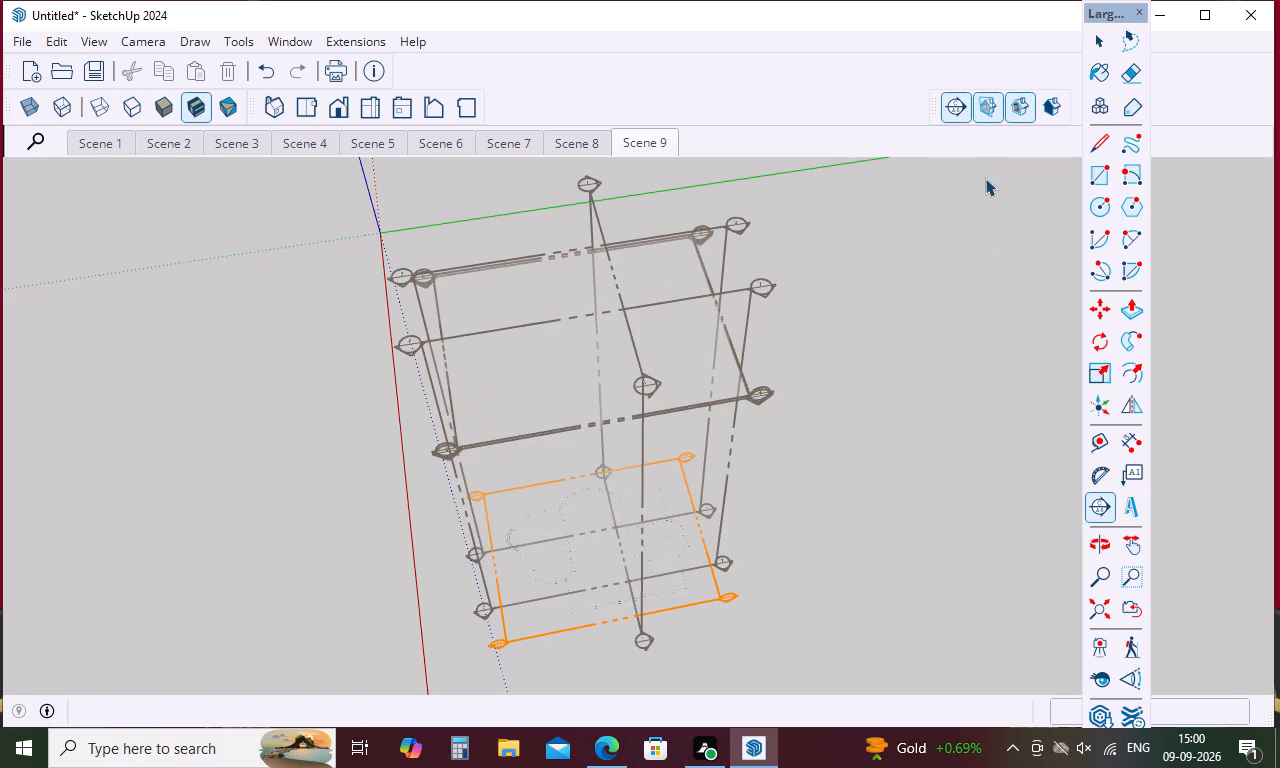
Hide the section planes, turn off the active section cut, and turn on the section fill.
left_click(952, 113)
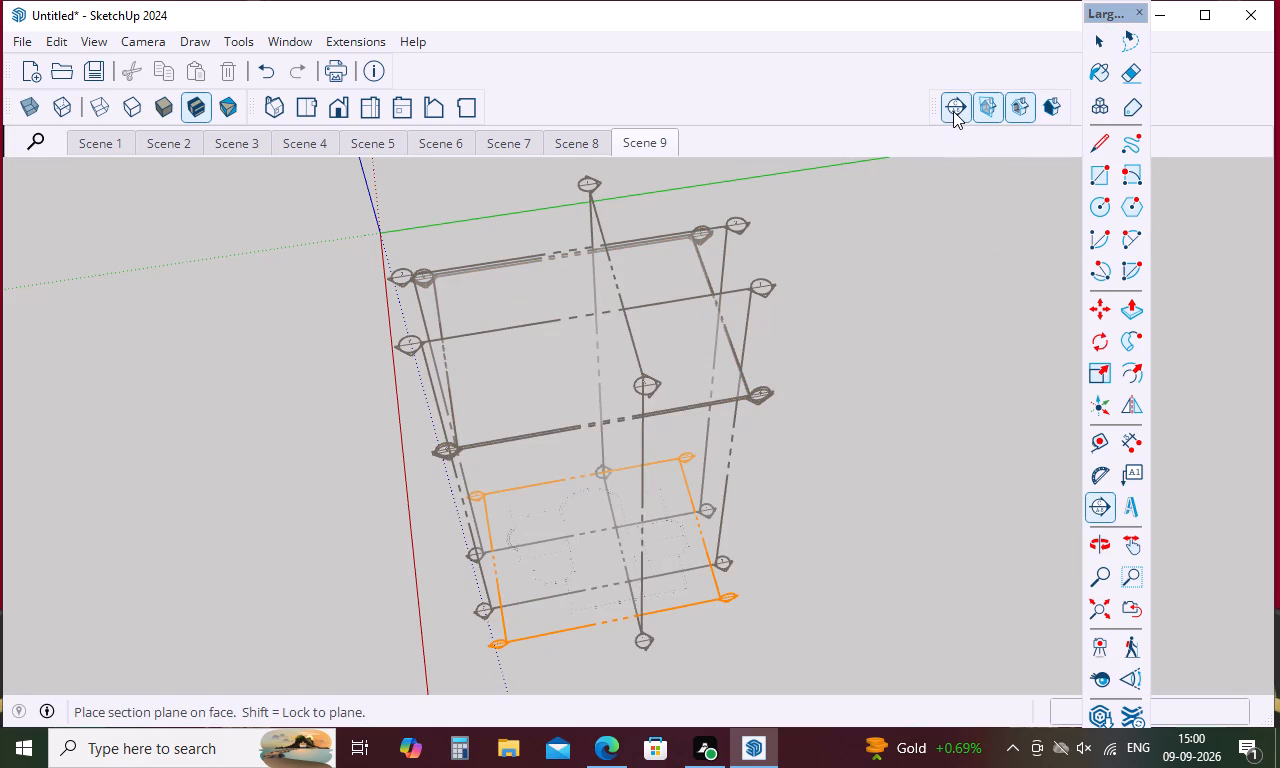
left_click(953, 111)
left_click(989, 111)
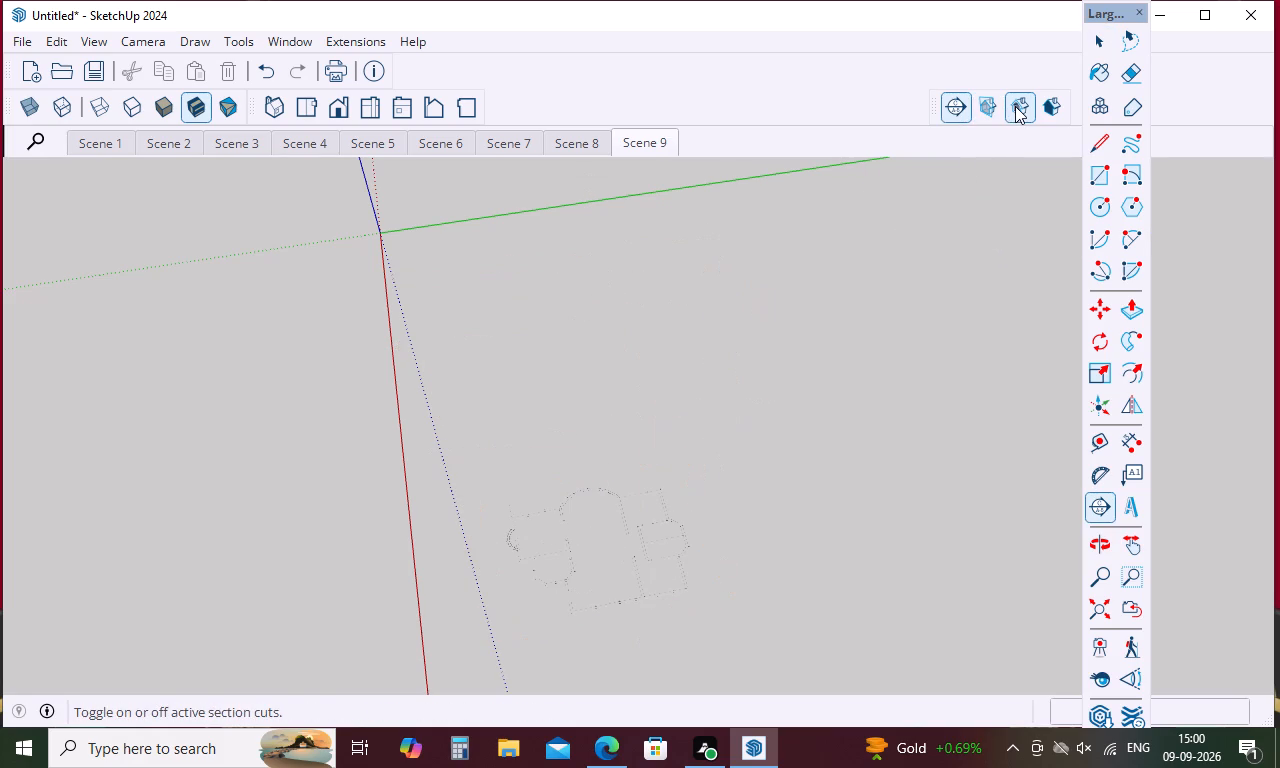
left_click(1015, 106)
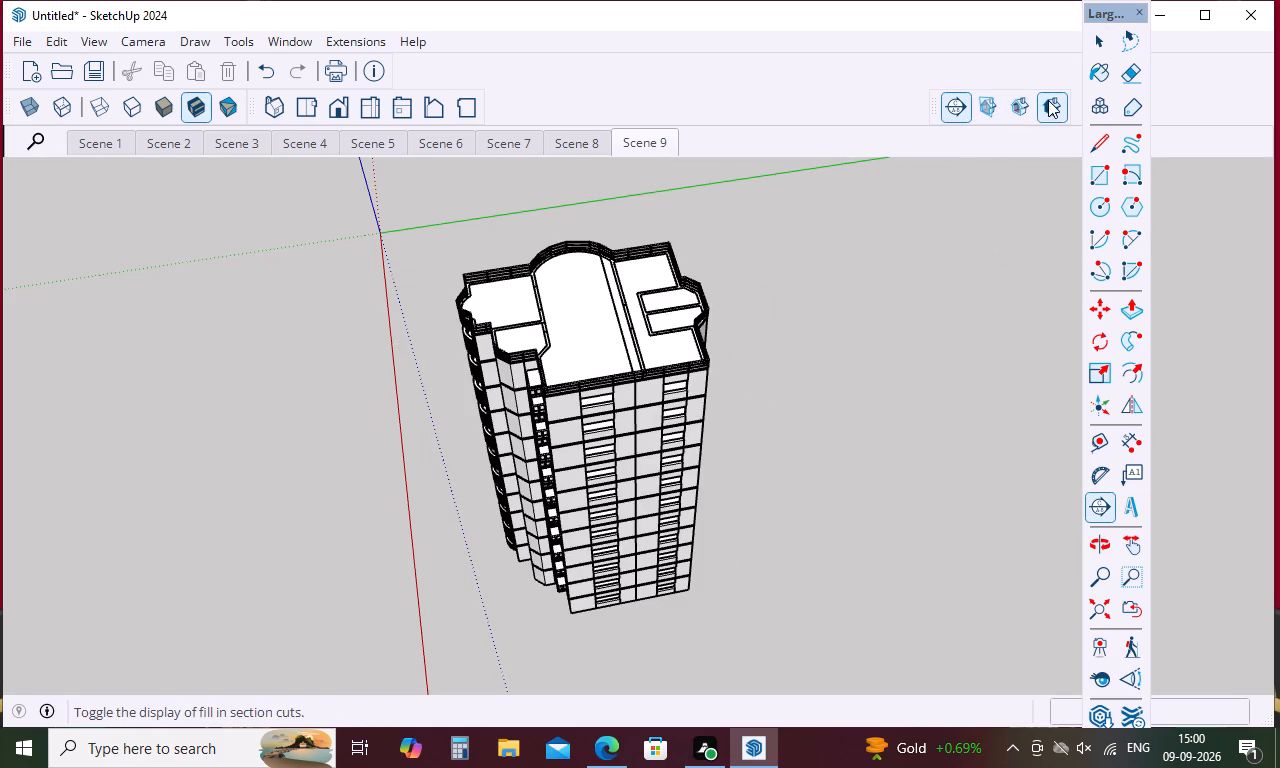
left_click(1050, 100)
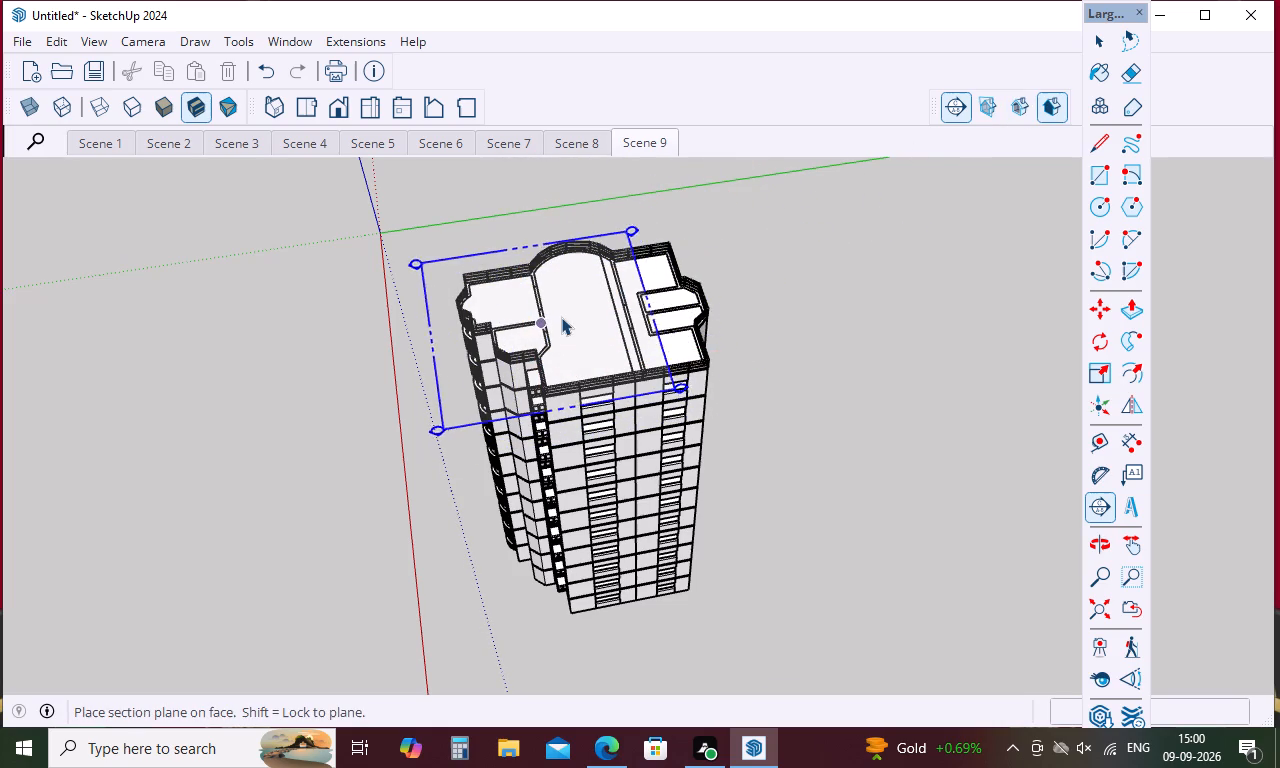
Place a horizontal section plane on the tower's roof.
left_click_drag(576, 315, 588, 335, "shift")
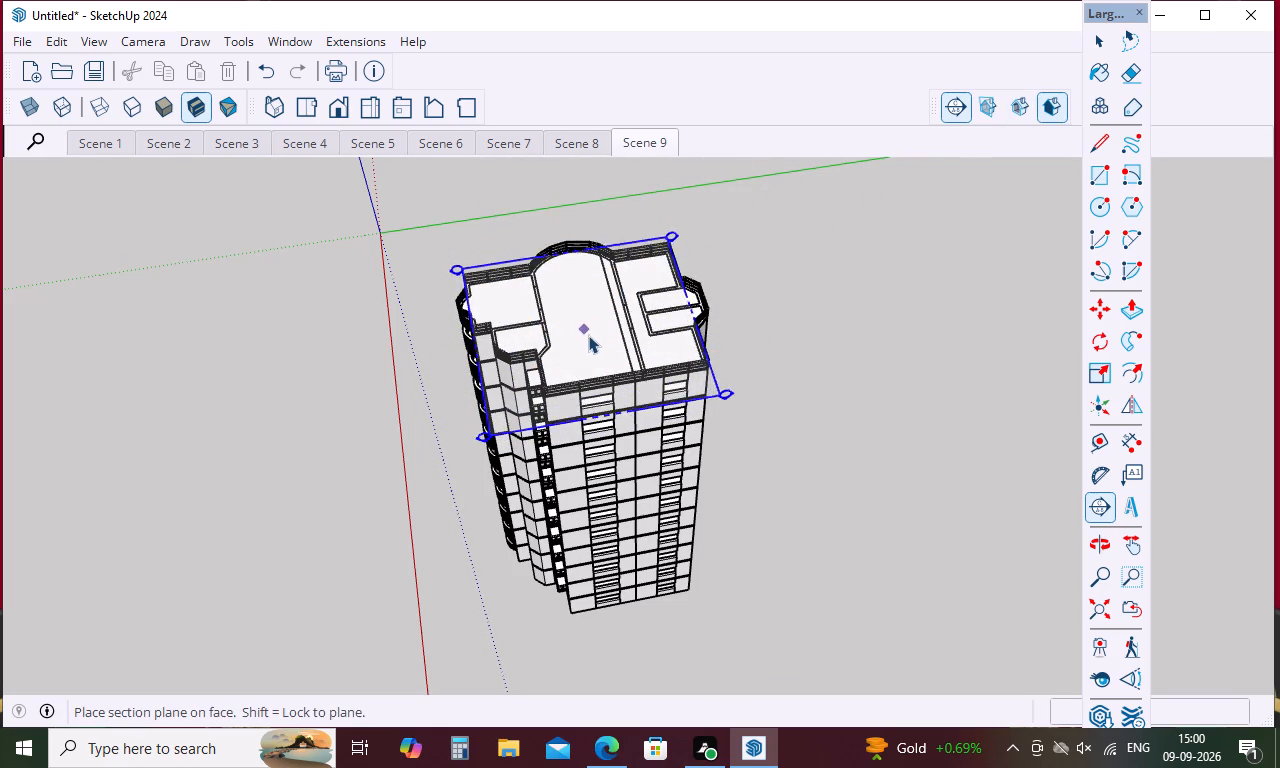
left_click_drag(588, 335, 600, 377, "shift")
left_click(600, 373, "shift")
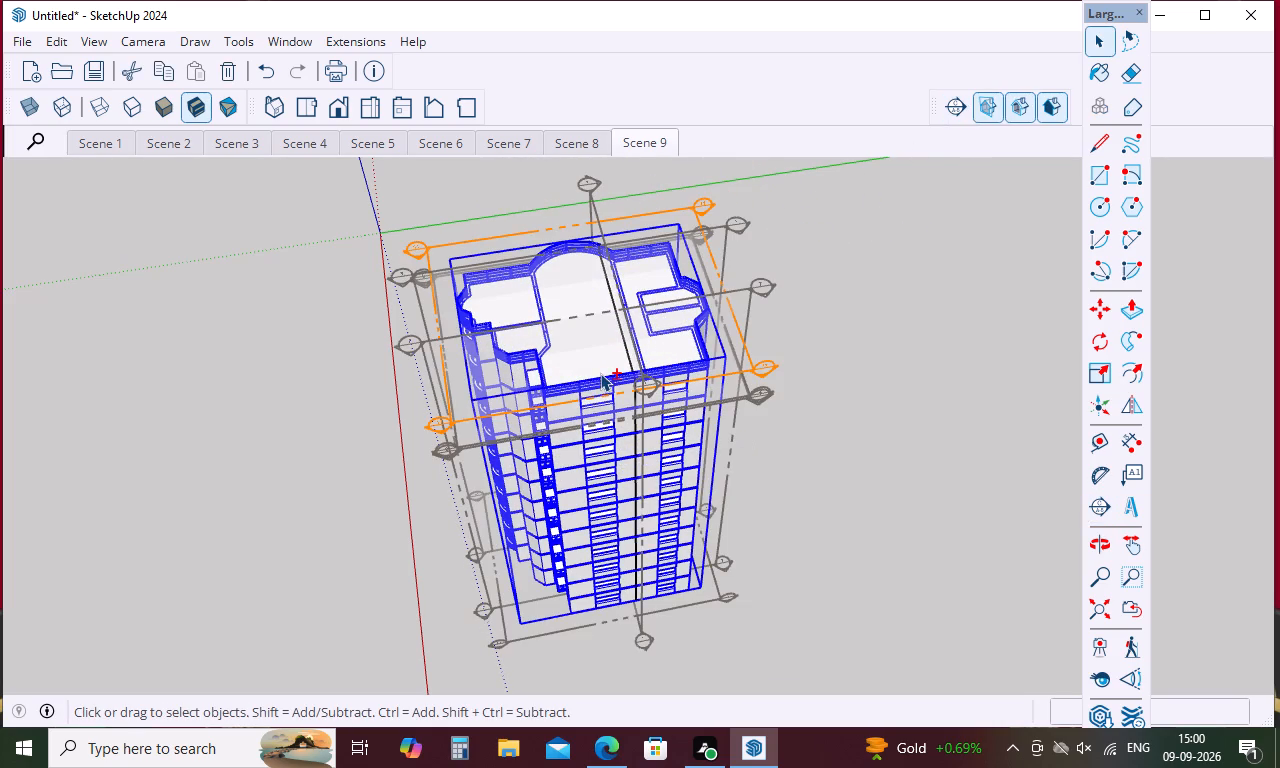
left_click(906, 399)
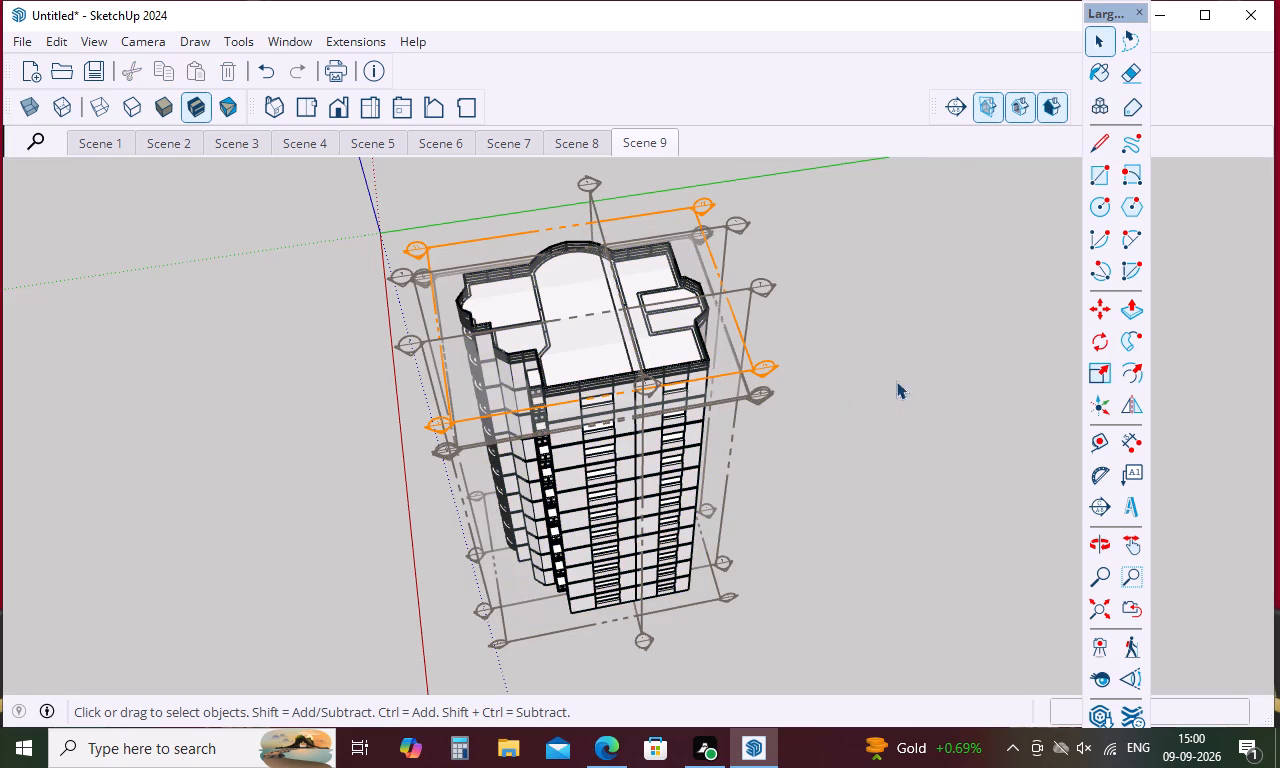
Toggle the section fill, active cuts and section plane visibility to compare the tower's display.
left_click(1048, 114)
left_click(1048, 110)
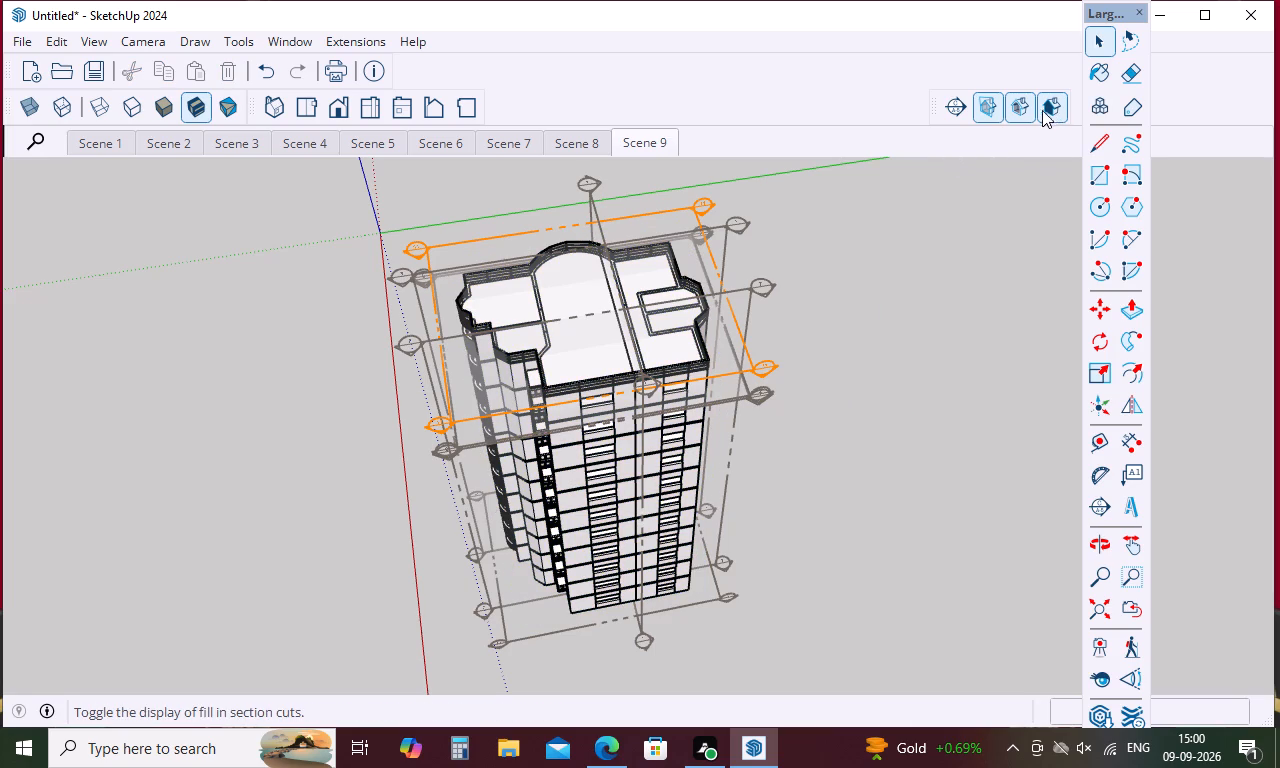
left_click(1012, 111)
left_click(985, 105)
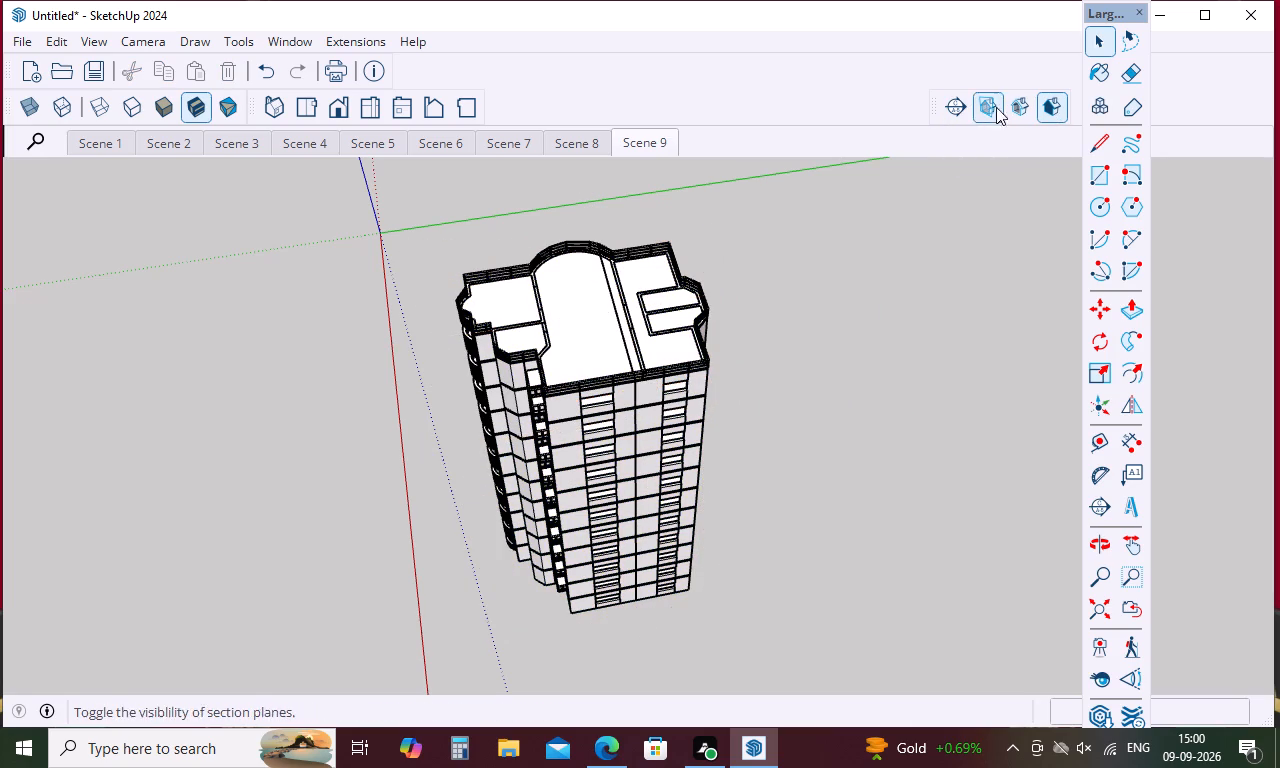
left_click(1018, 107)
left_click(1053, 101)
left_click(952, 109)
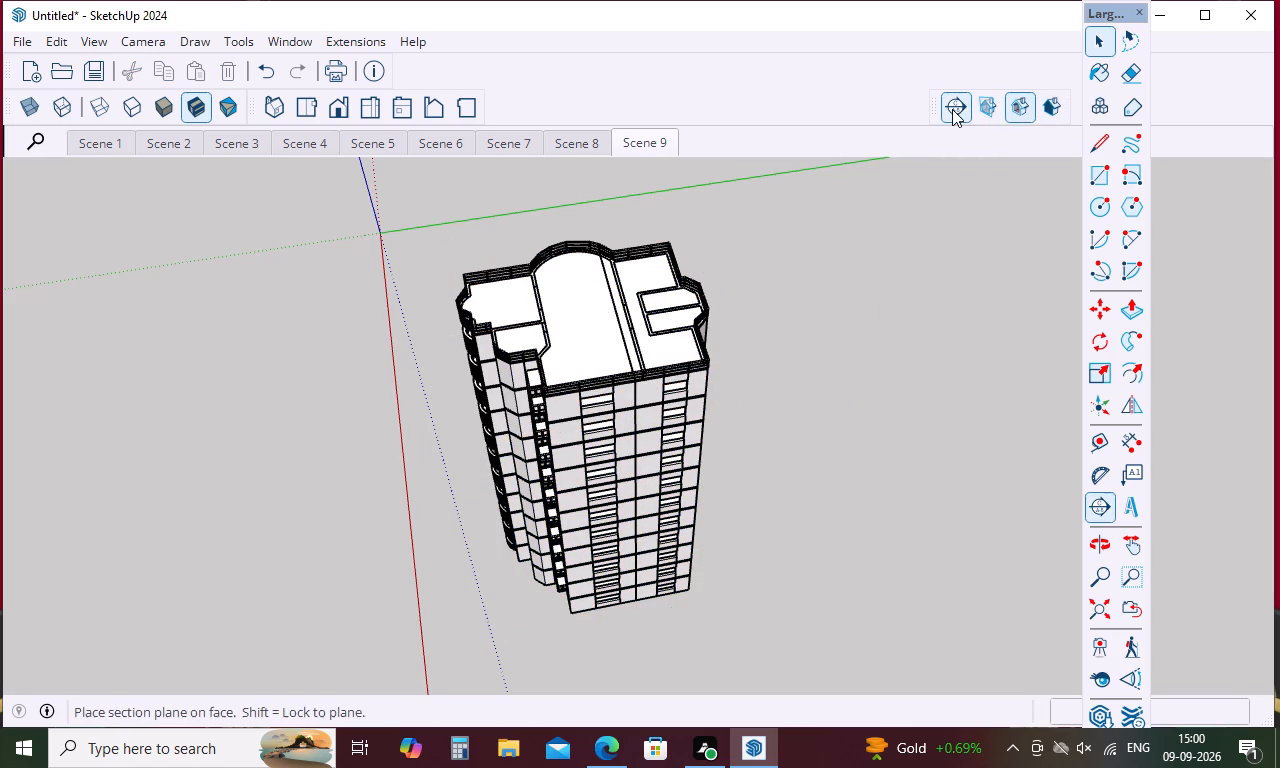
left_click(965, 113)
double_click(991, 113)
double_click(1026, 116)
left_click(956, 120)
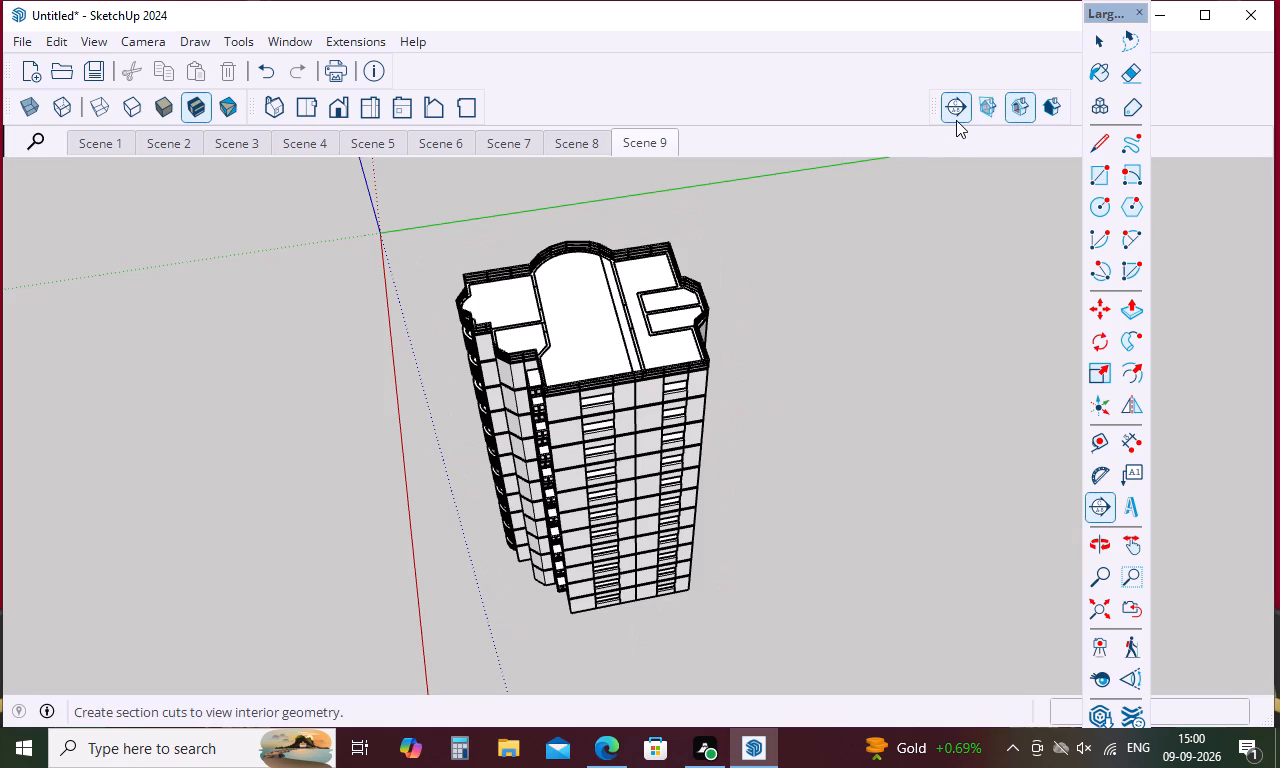
Show the section planes, turn off the active section cut, and turn on the section fill.
left_click(978, 109)
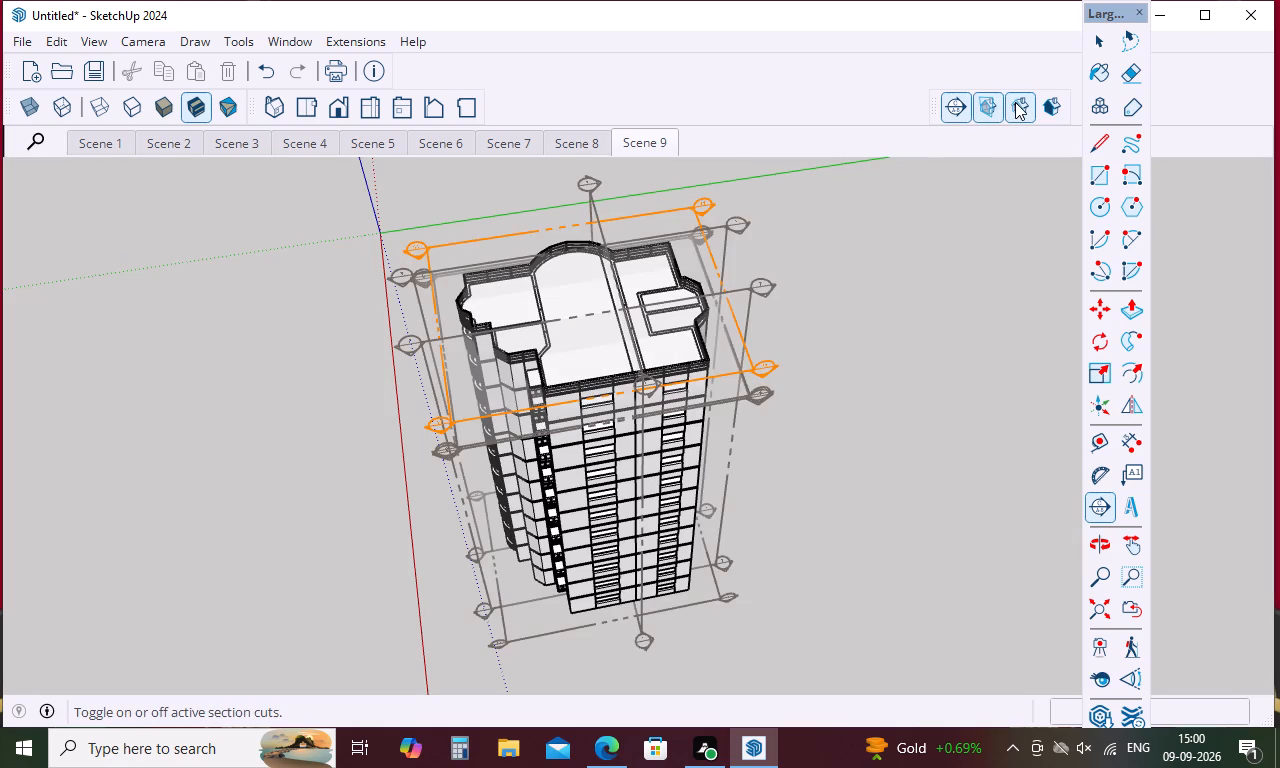
left_click(1015, 102)
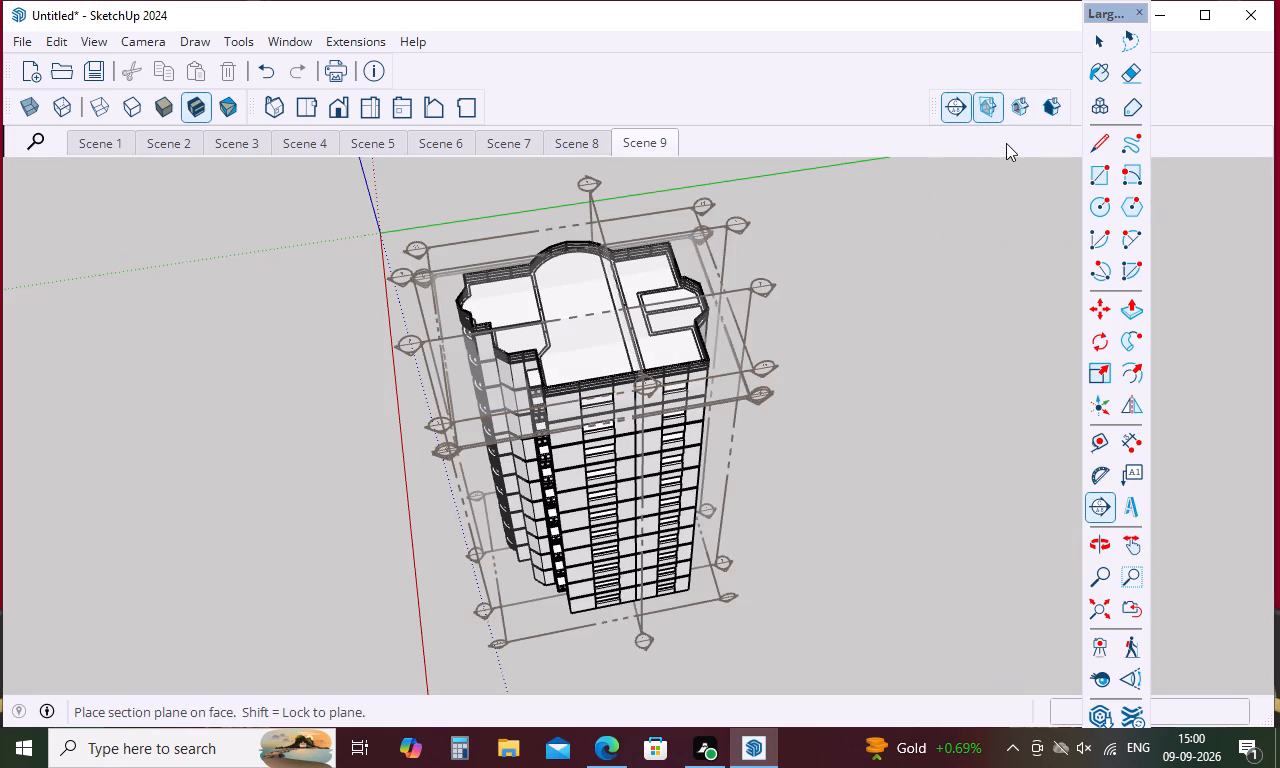
left_click(1048, 104)
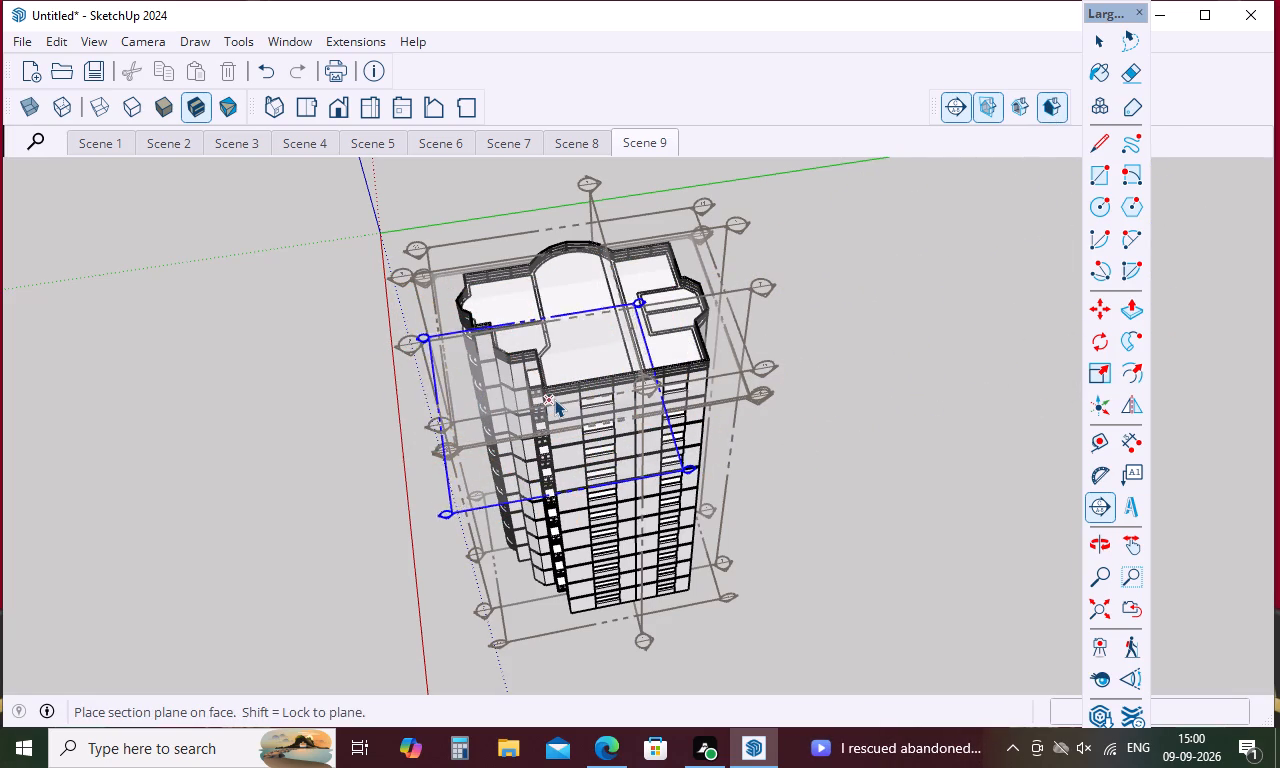
Place a horizontal section plane across the tower's upper floors, below the existing horizontal planes.
left_click(598, 457)
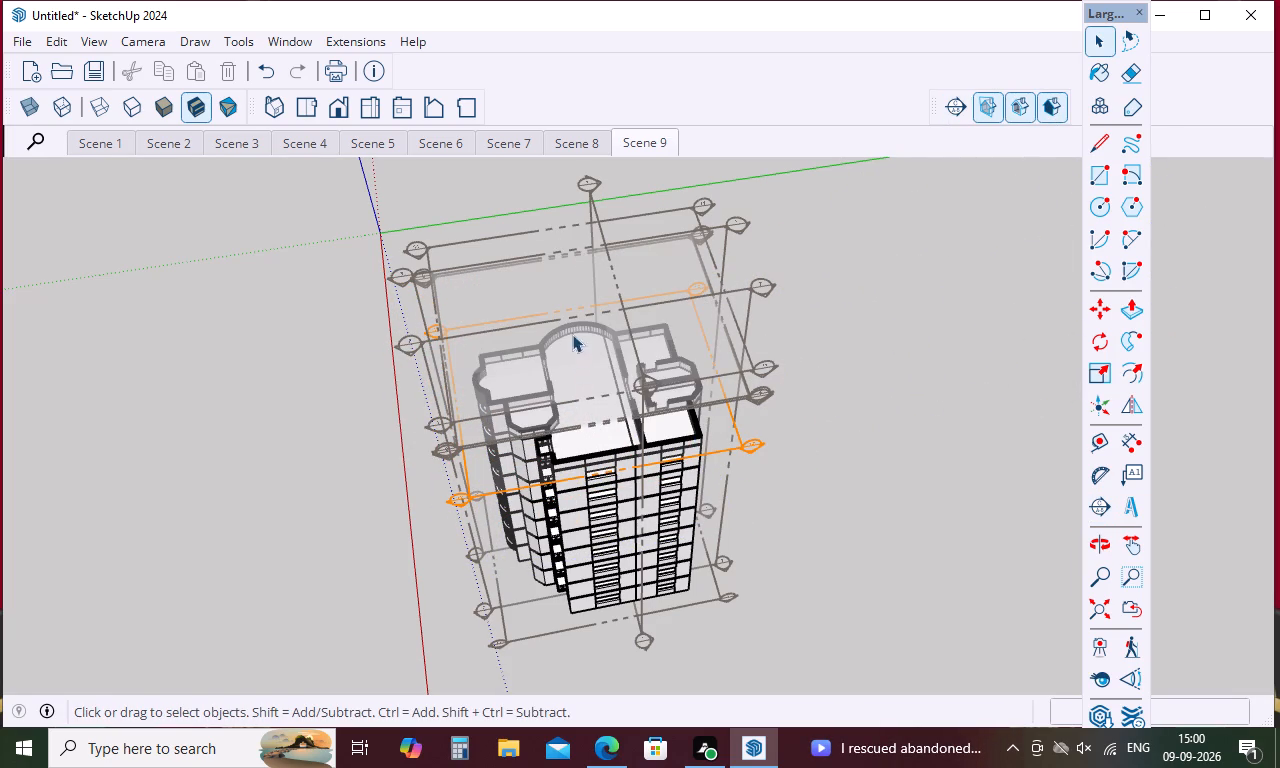
left_click(857, 426)
Toggle the section fill, active cuts and section plane visibility to compare the tower with and without the new cut.
left_click(1053, 111)
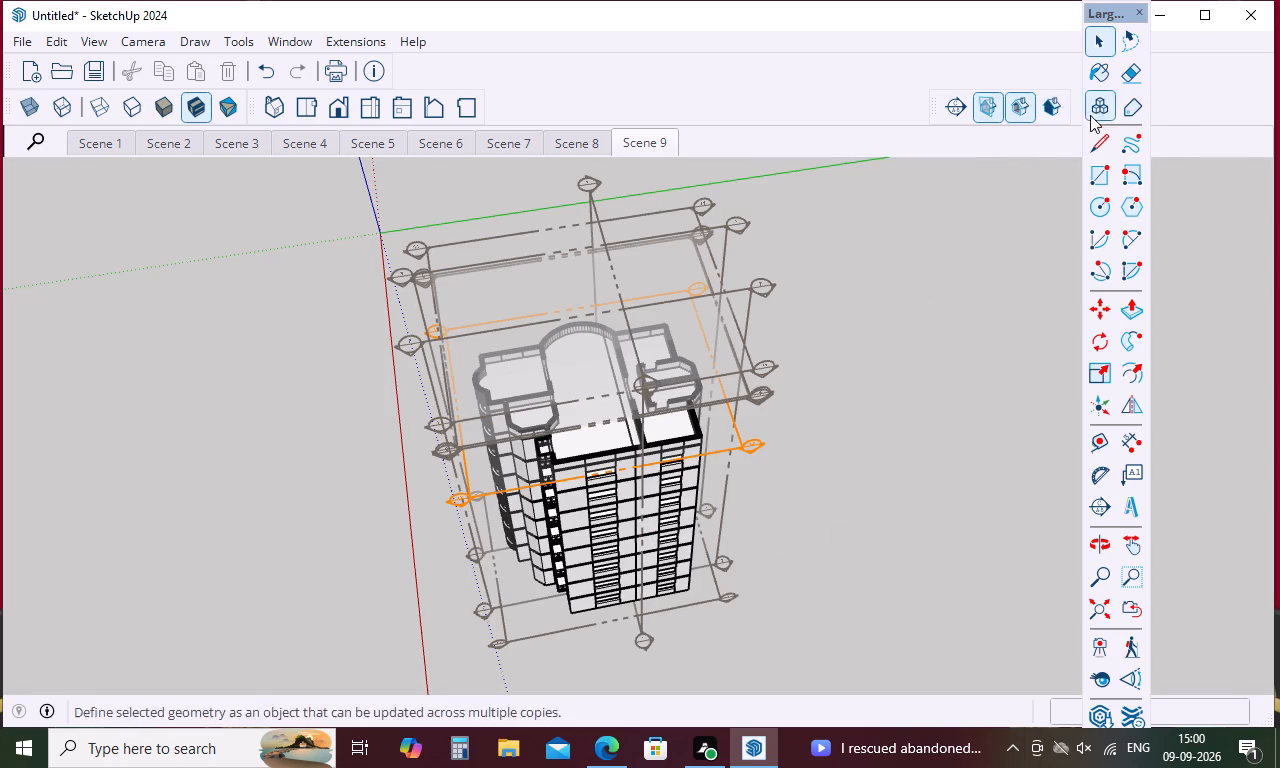
left_click(1058, 109)
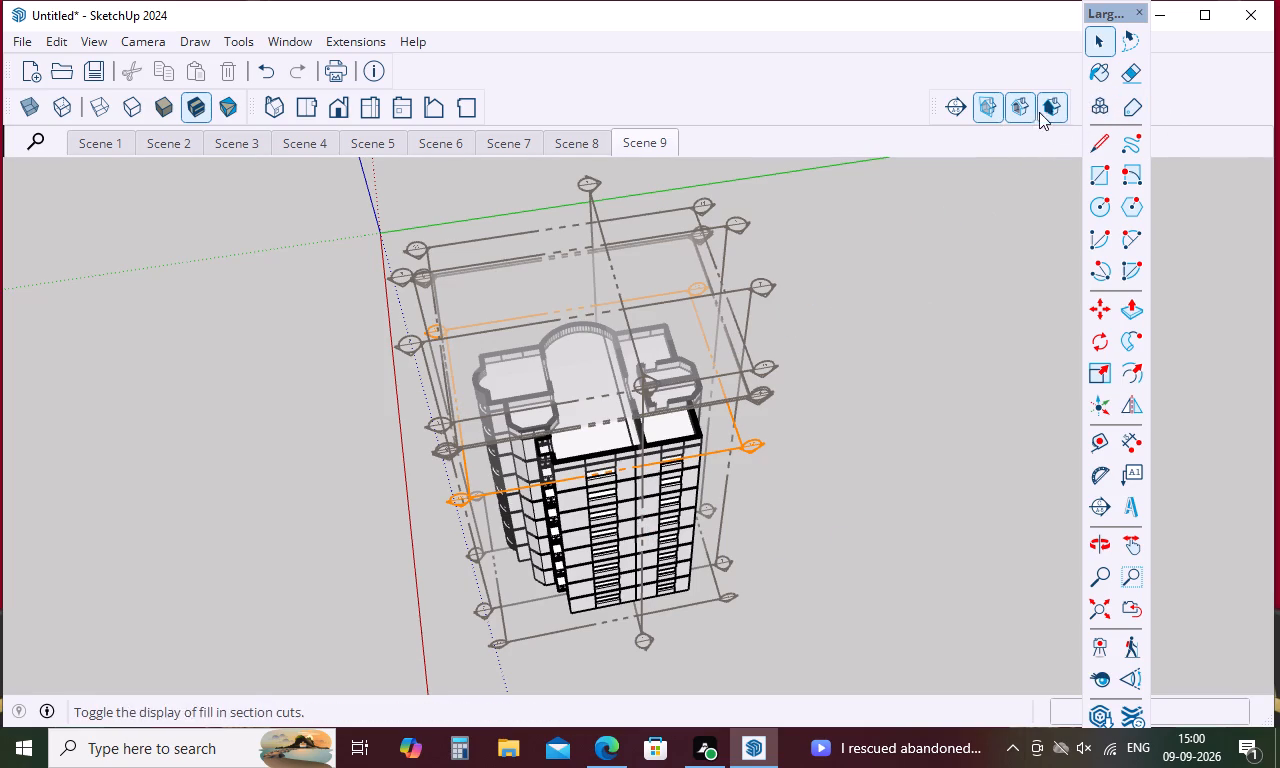
left_click(1012, 109)
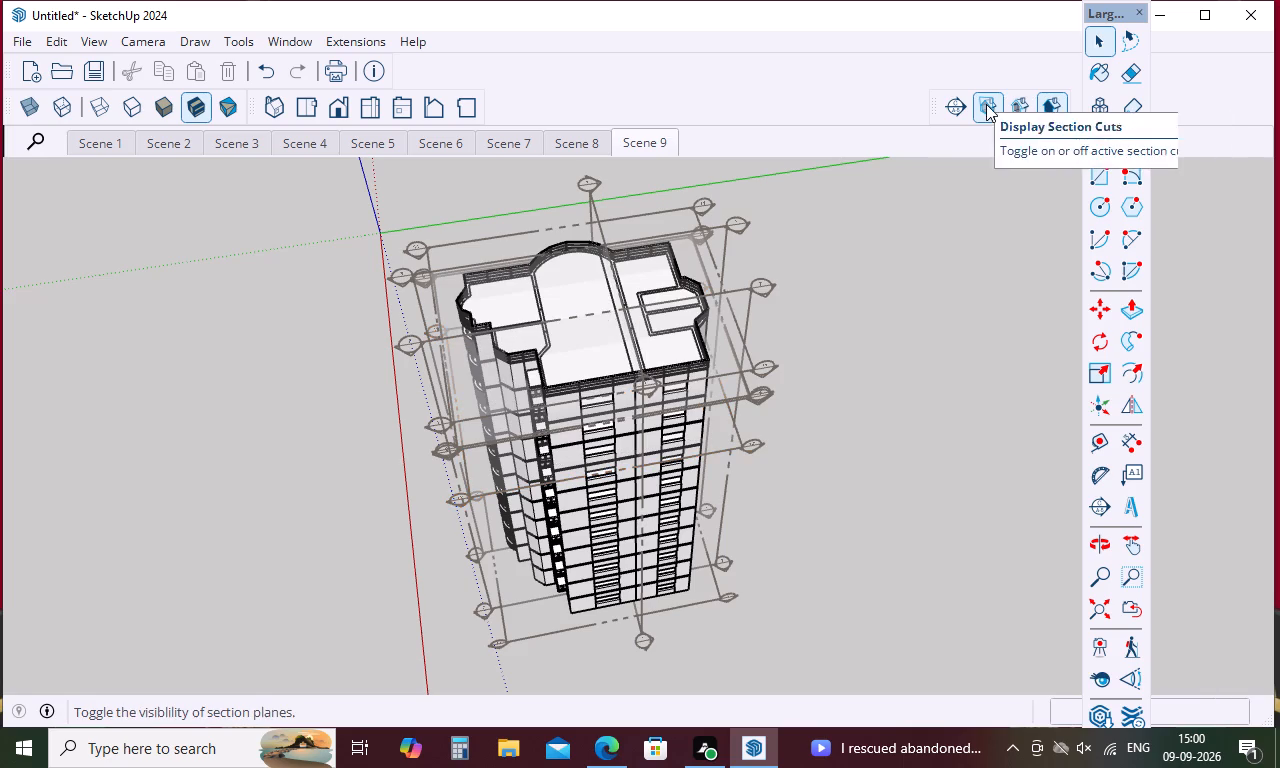
left_click(986, 104)
left_click(959, 108)
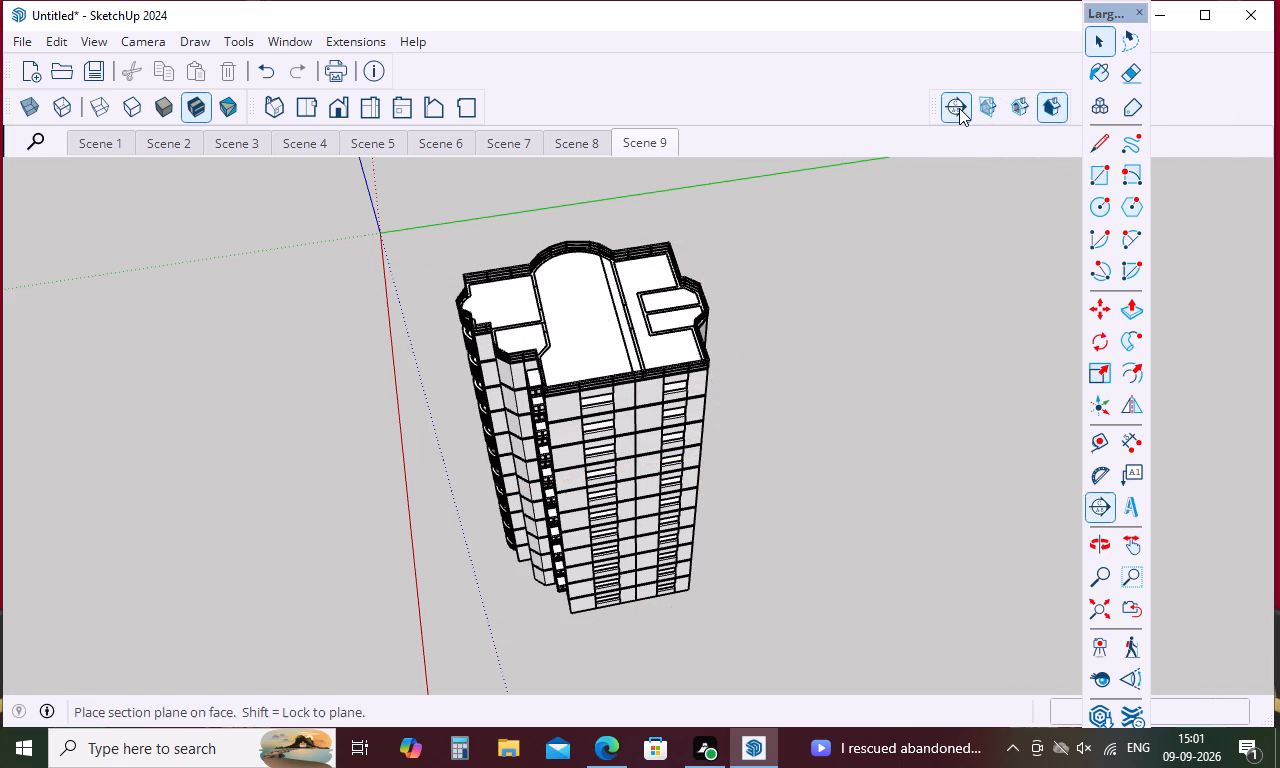
left_click(959, 108)
left_click(989, 111)
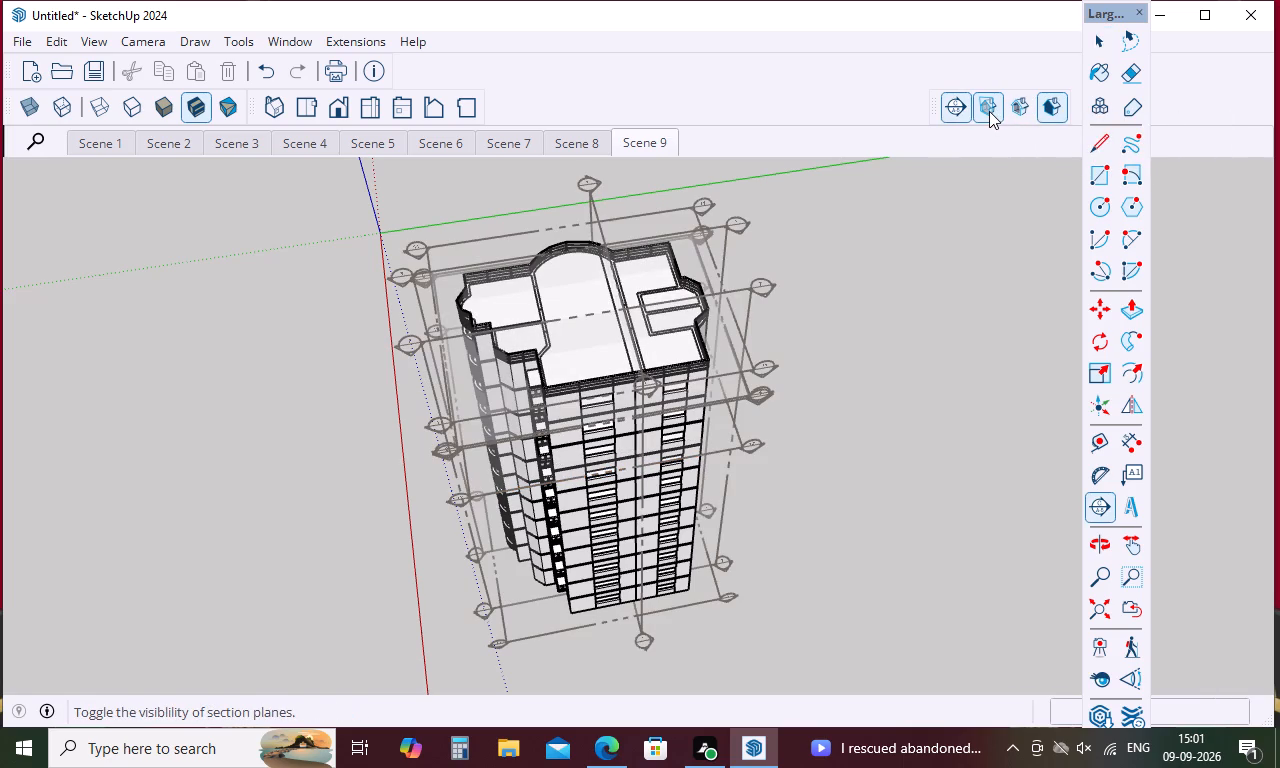
left_click(1016, 112)
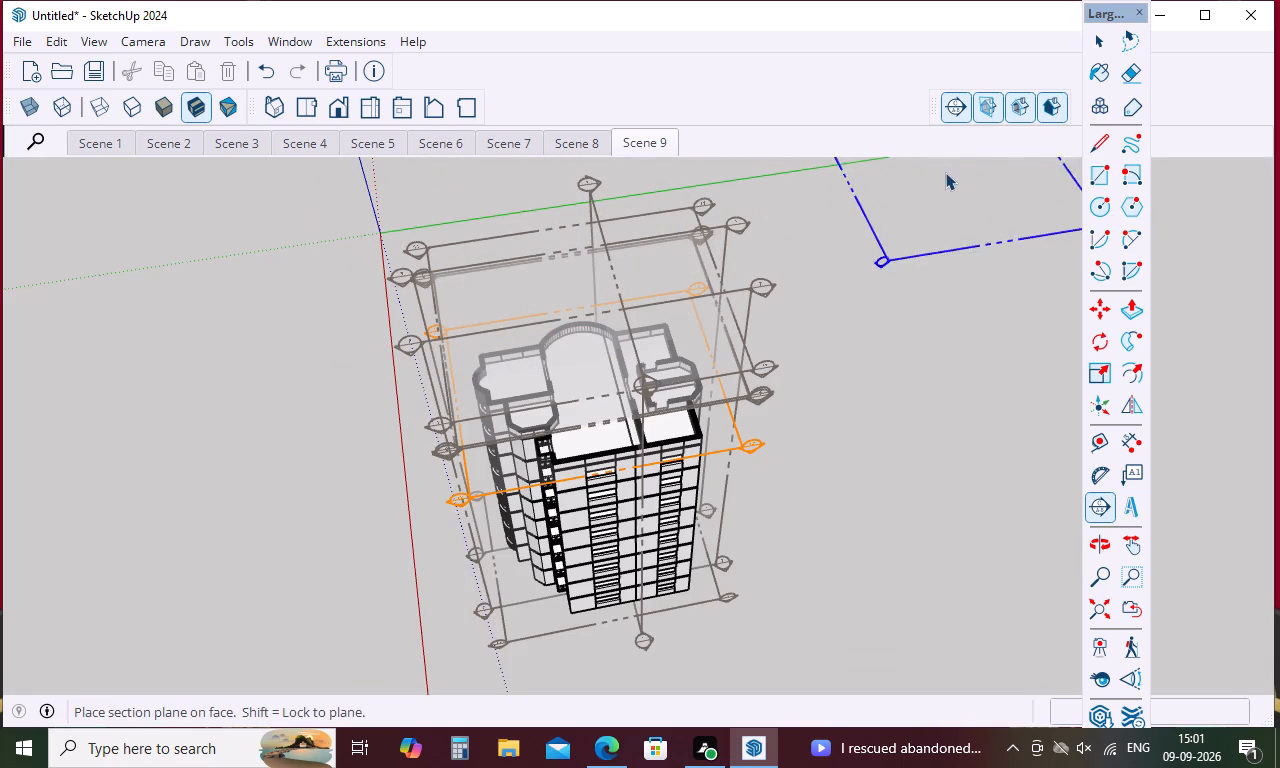
key("Escape")
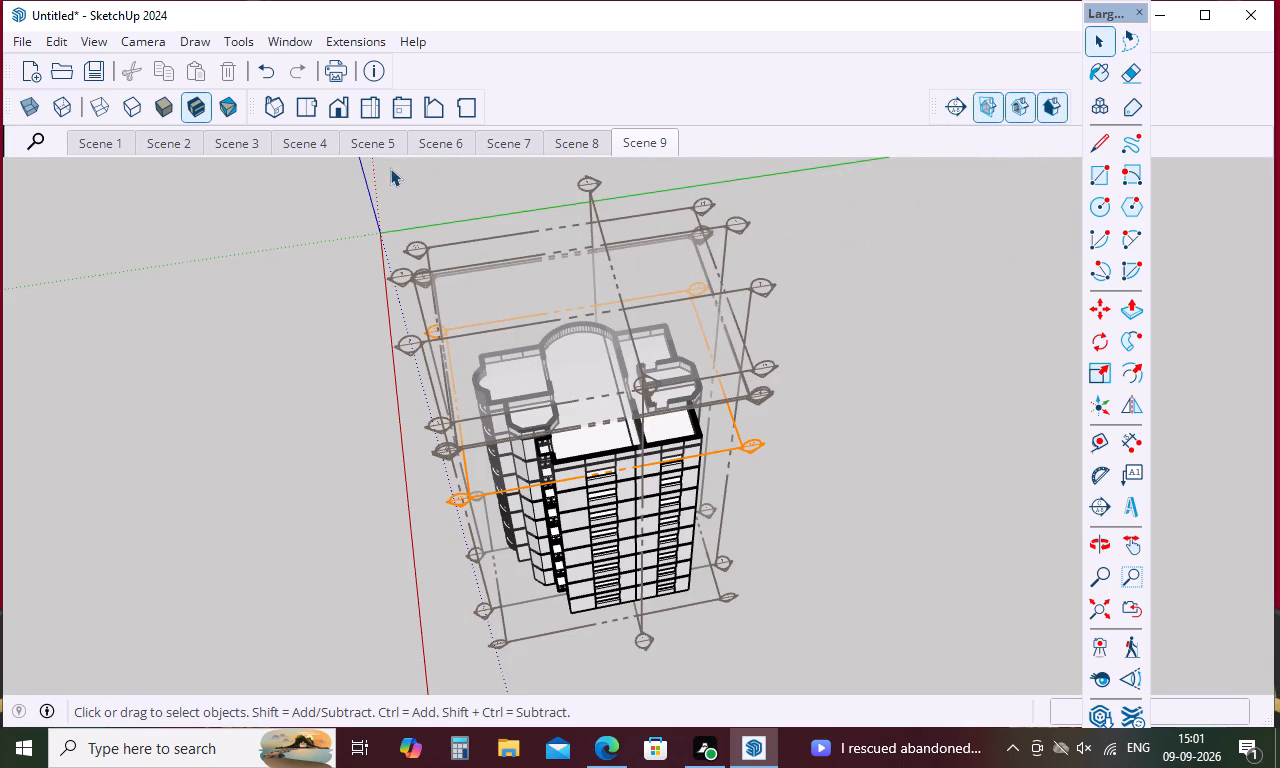
Review the style's modeling colours, keep blue as the selected-object colour, and check it by selecting the tower.
left_click(374, 40)
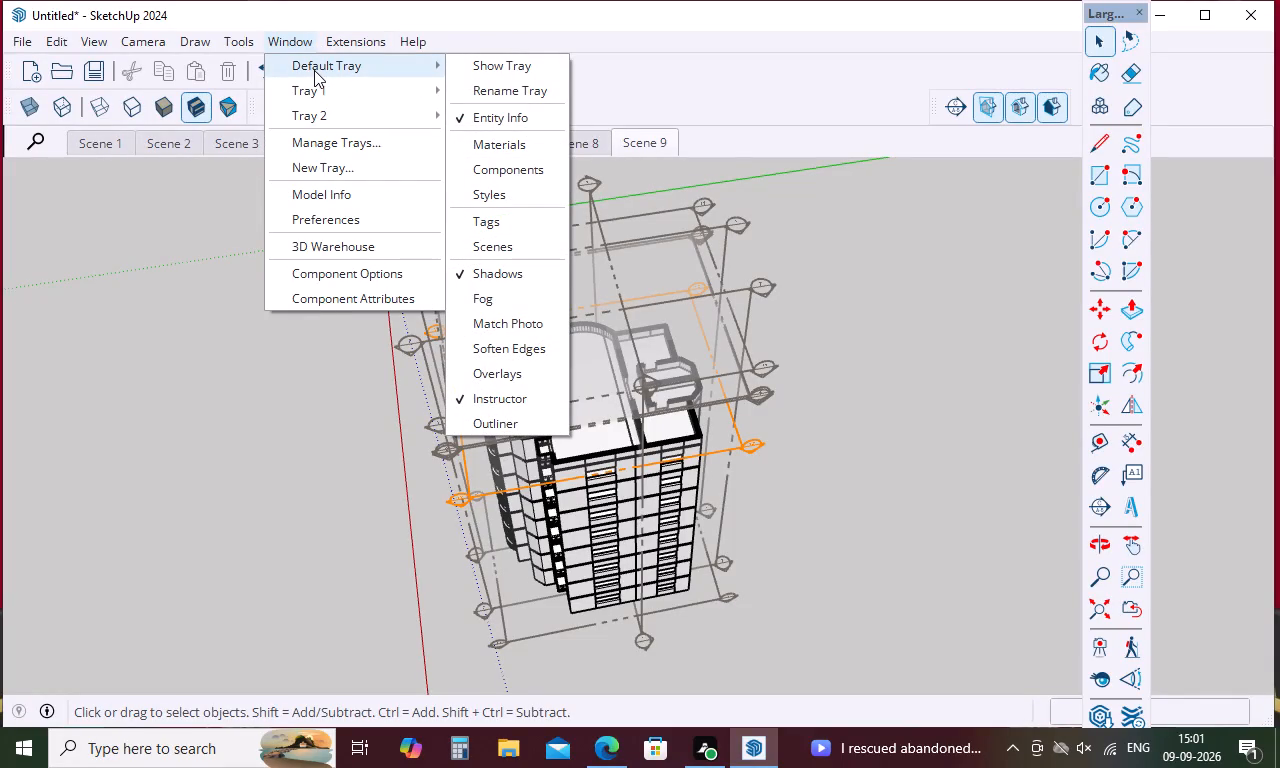
left_click(314, 70)
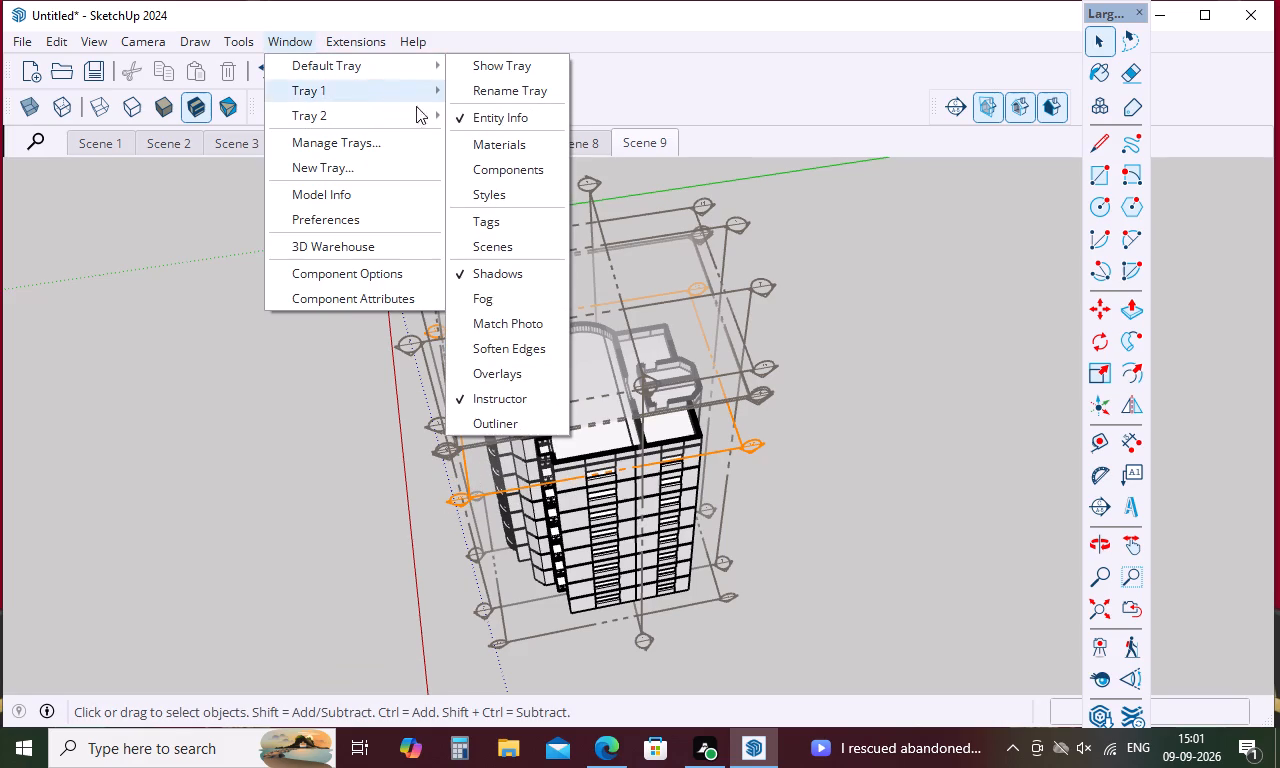
left_click(472, 193)
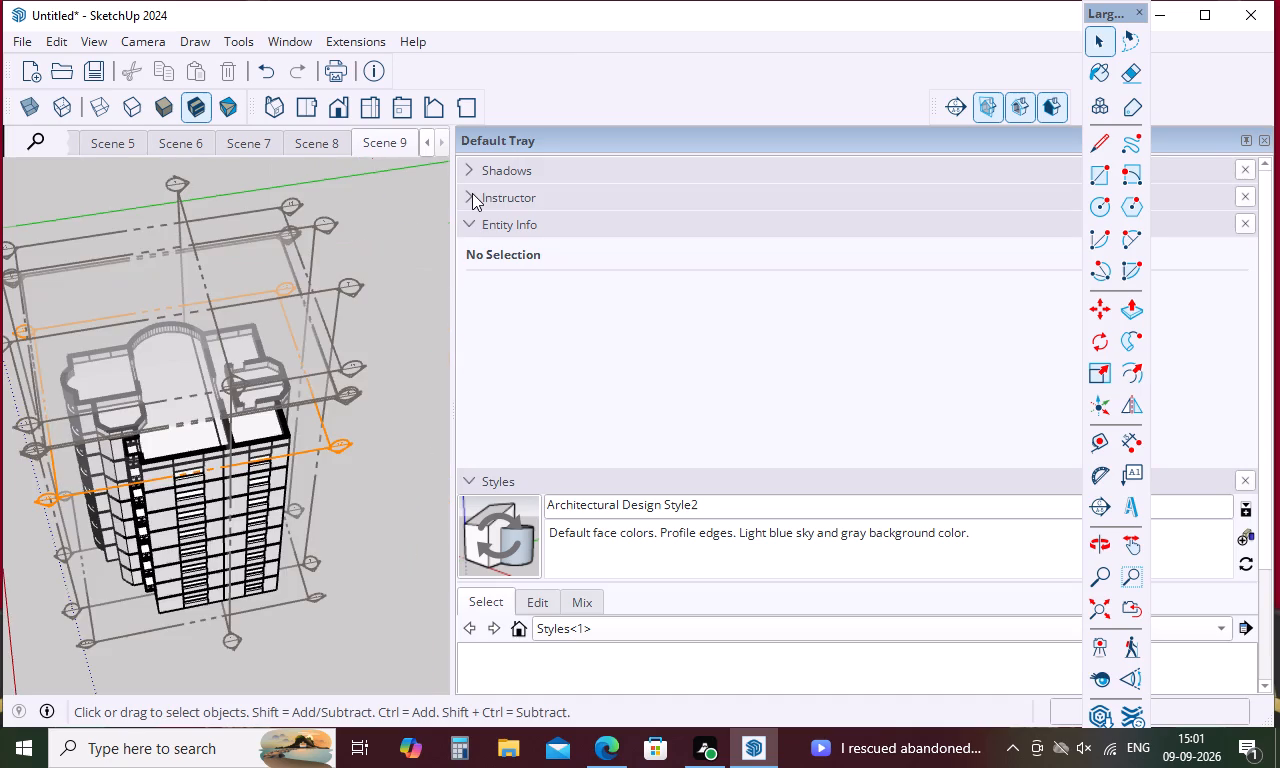
scroll(820, 244, "down", 3)
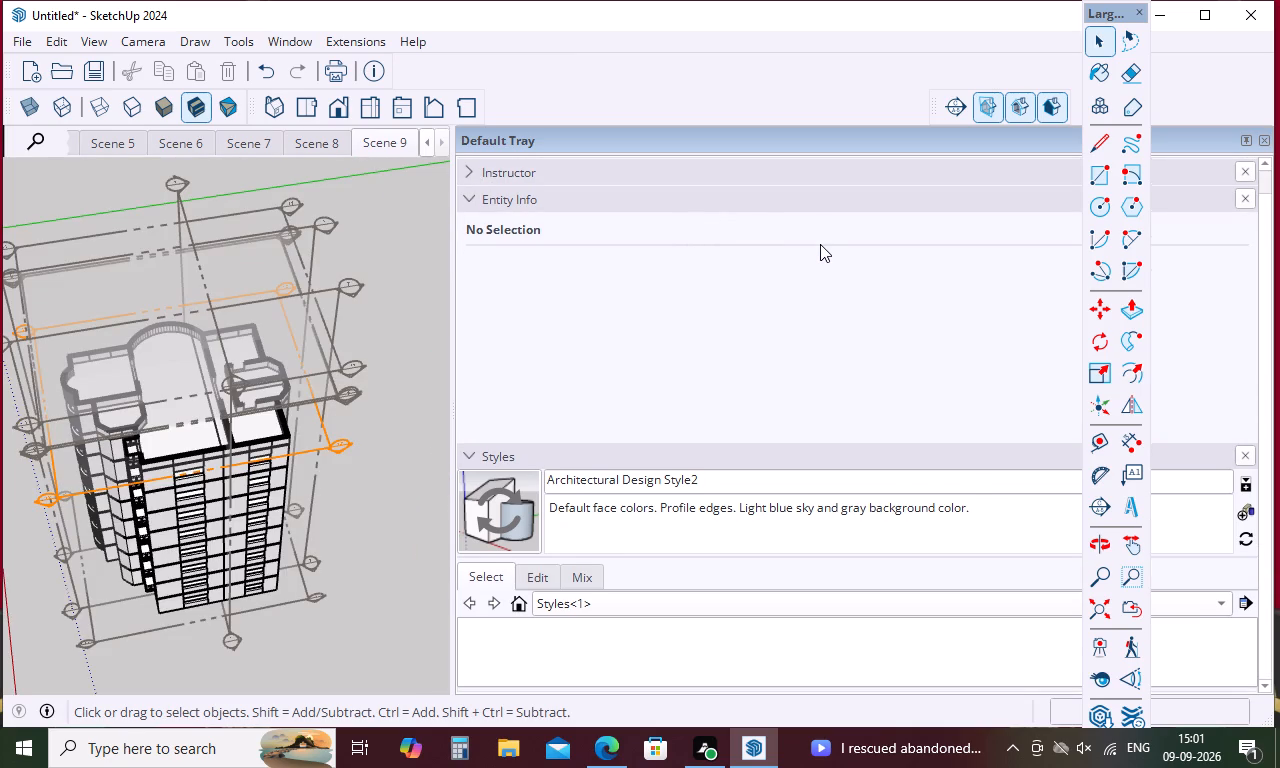
scroll(820, 244, "down", 4)
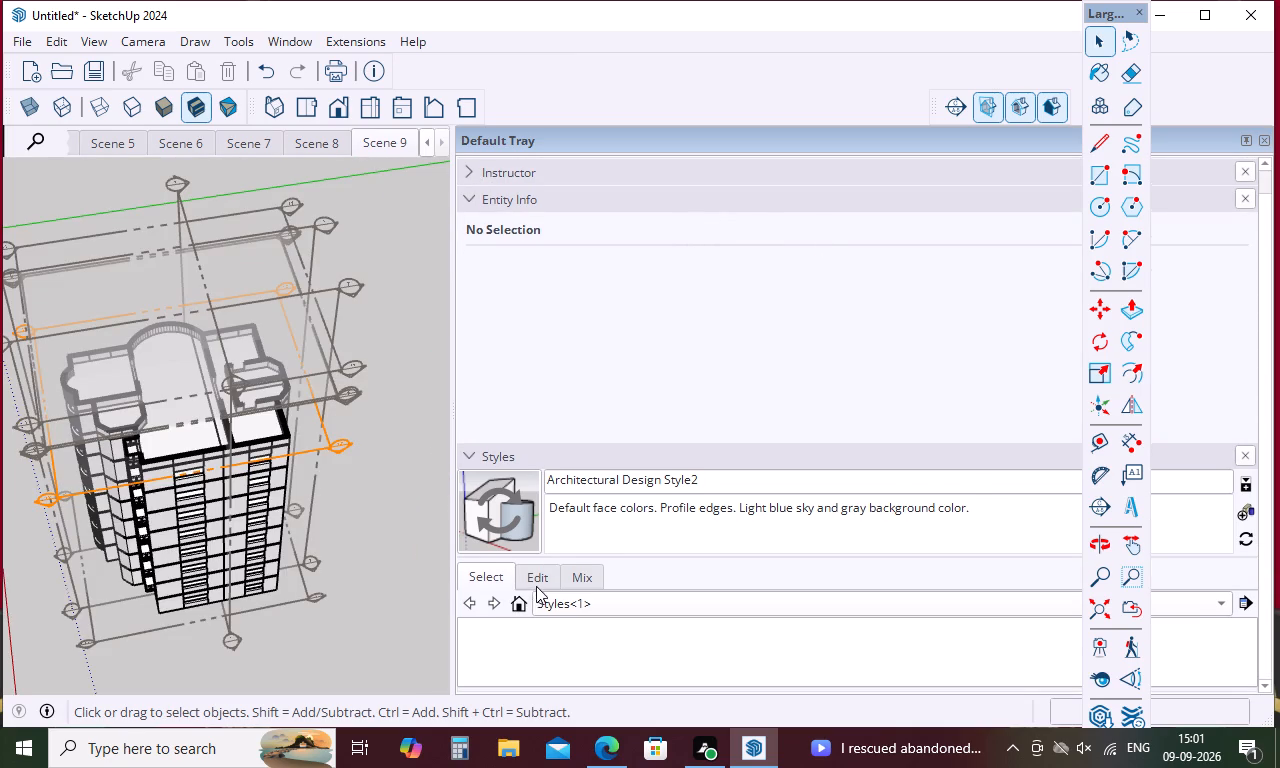
left_click(545, 582)
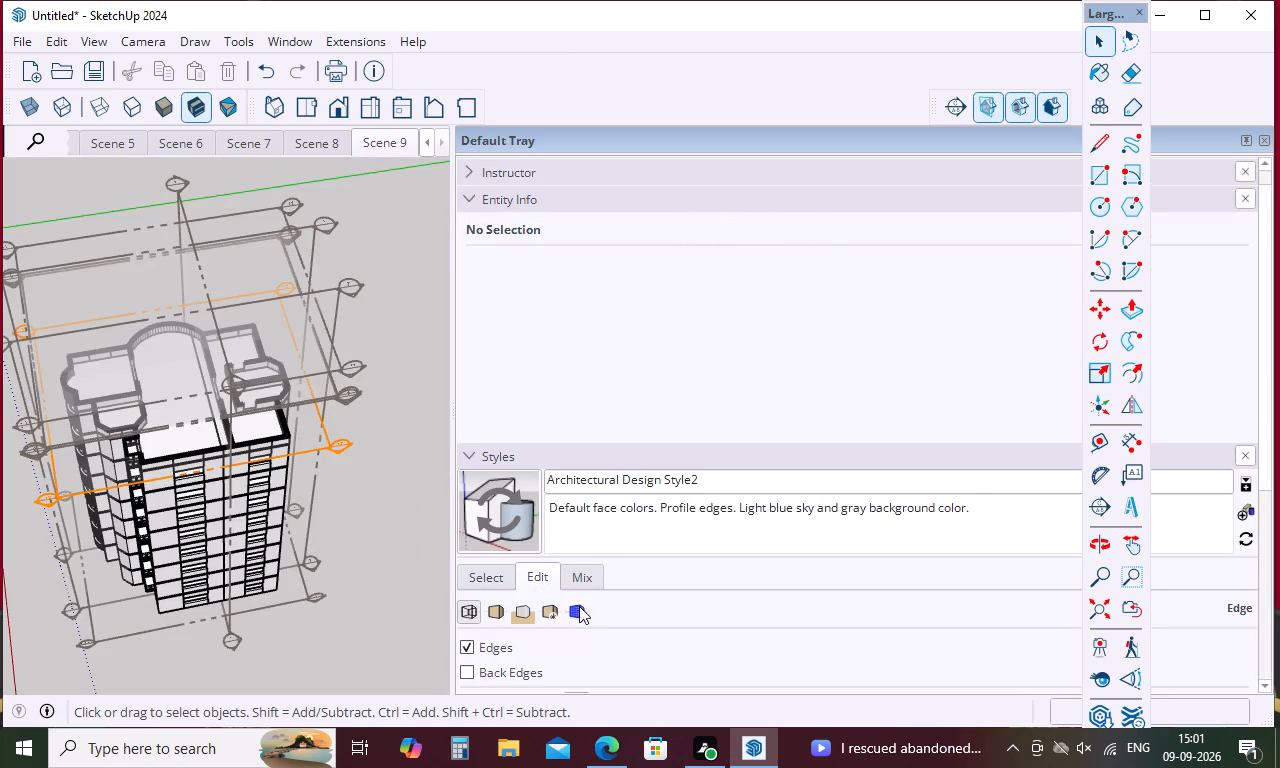
left_click(567, 612)
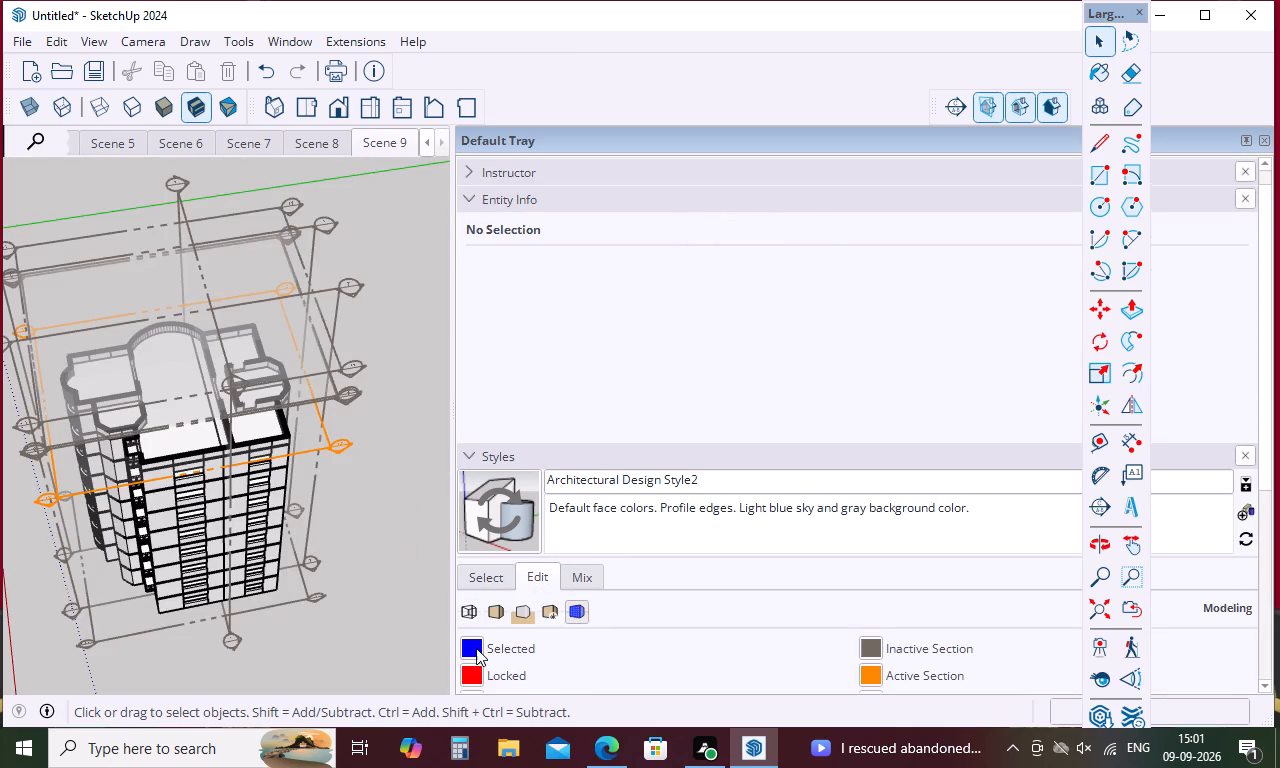
left_click(475, 648)
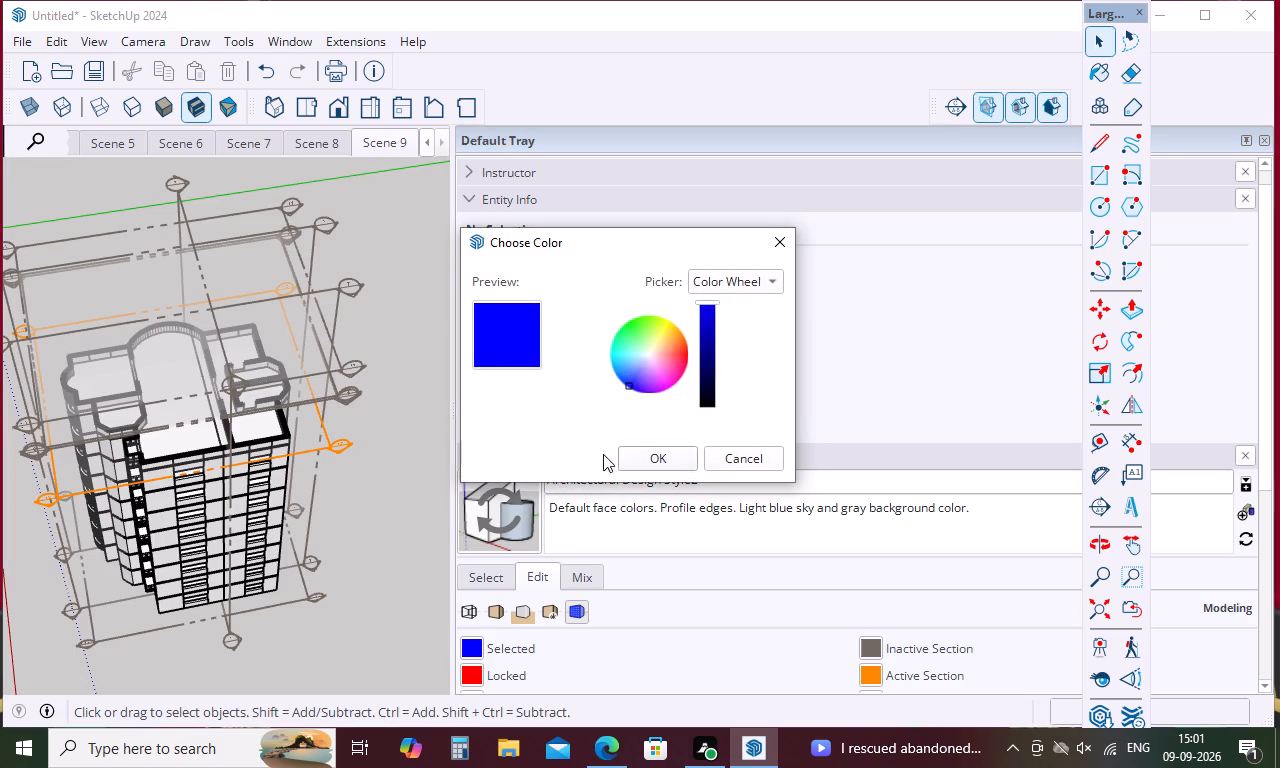
left_click(654, 461)
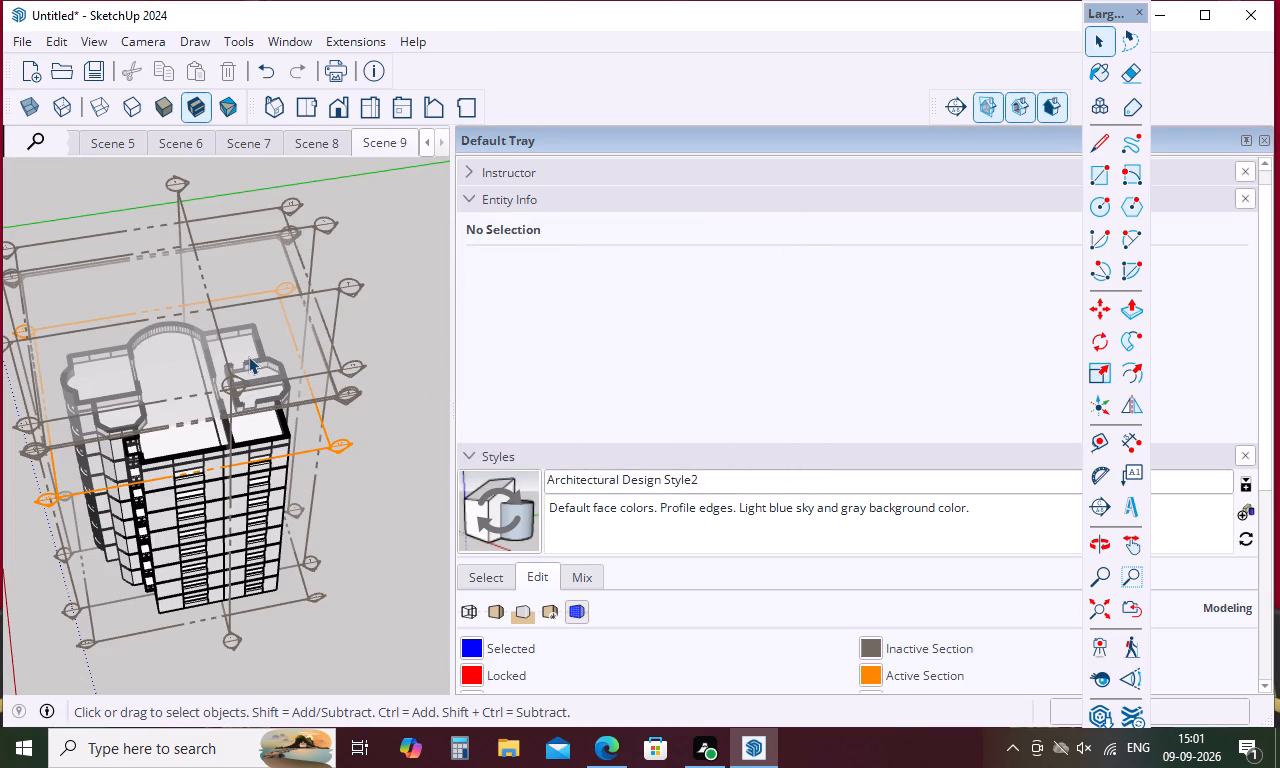
left_click(248, 356)
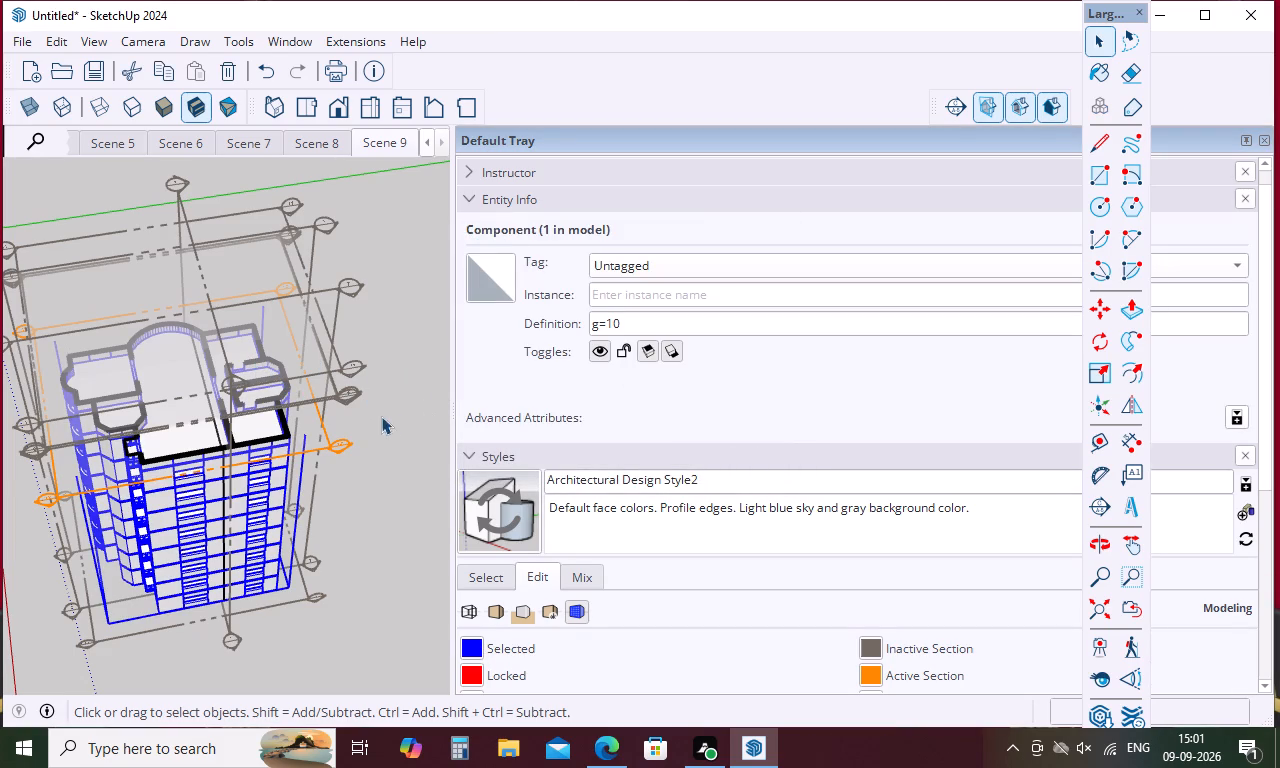
left_click(383, 434)
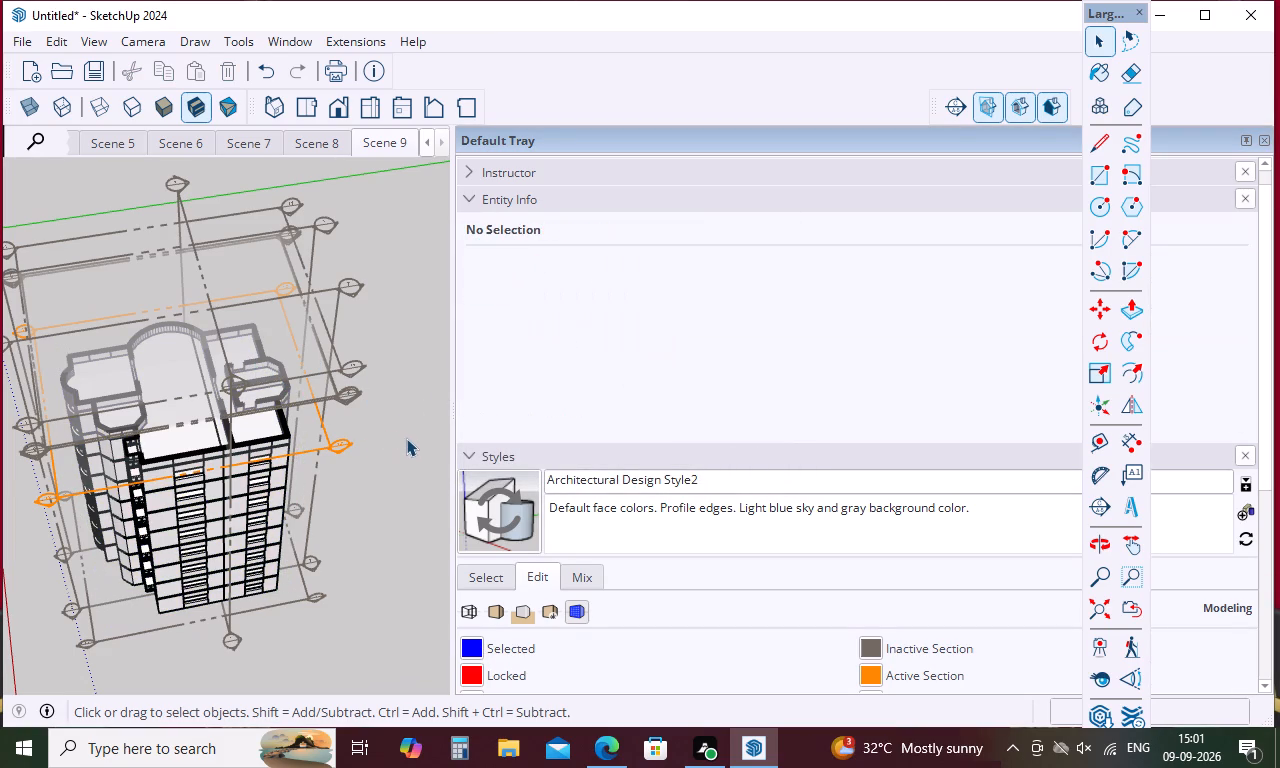
key("space")
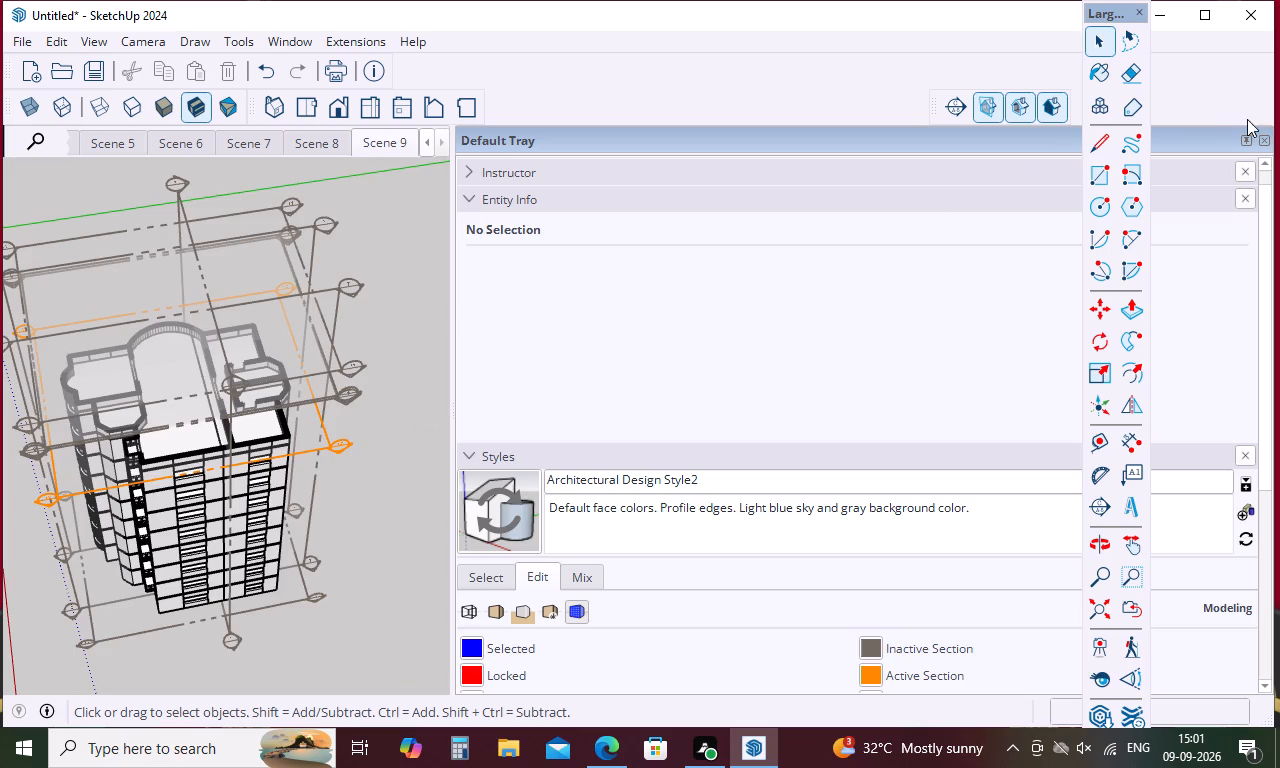
left_click(1263, 136)
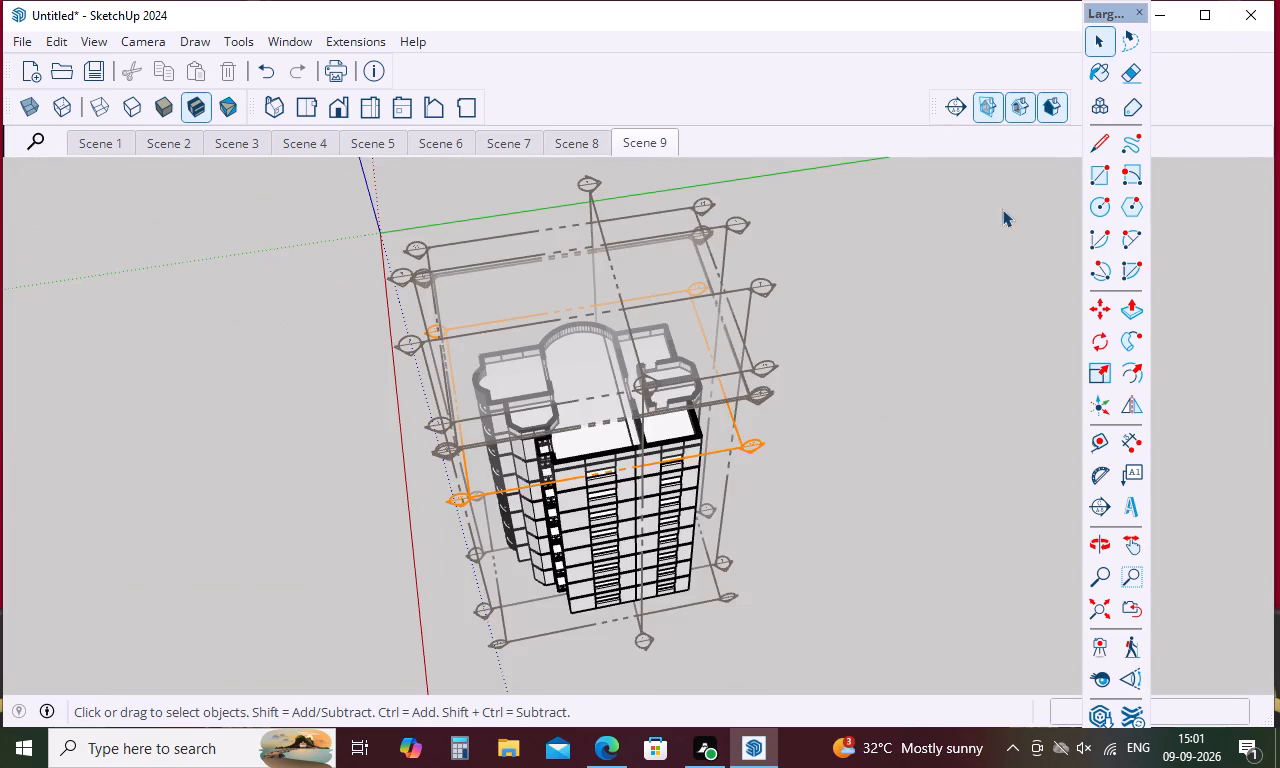
Review the saved views one after another, from Scene 1 through Scene 9.
left_click(949, 280)
scroll(801, 288, "down", 8)
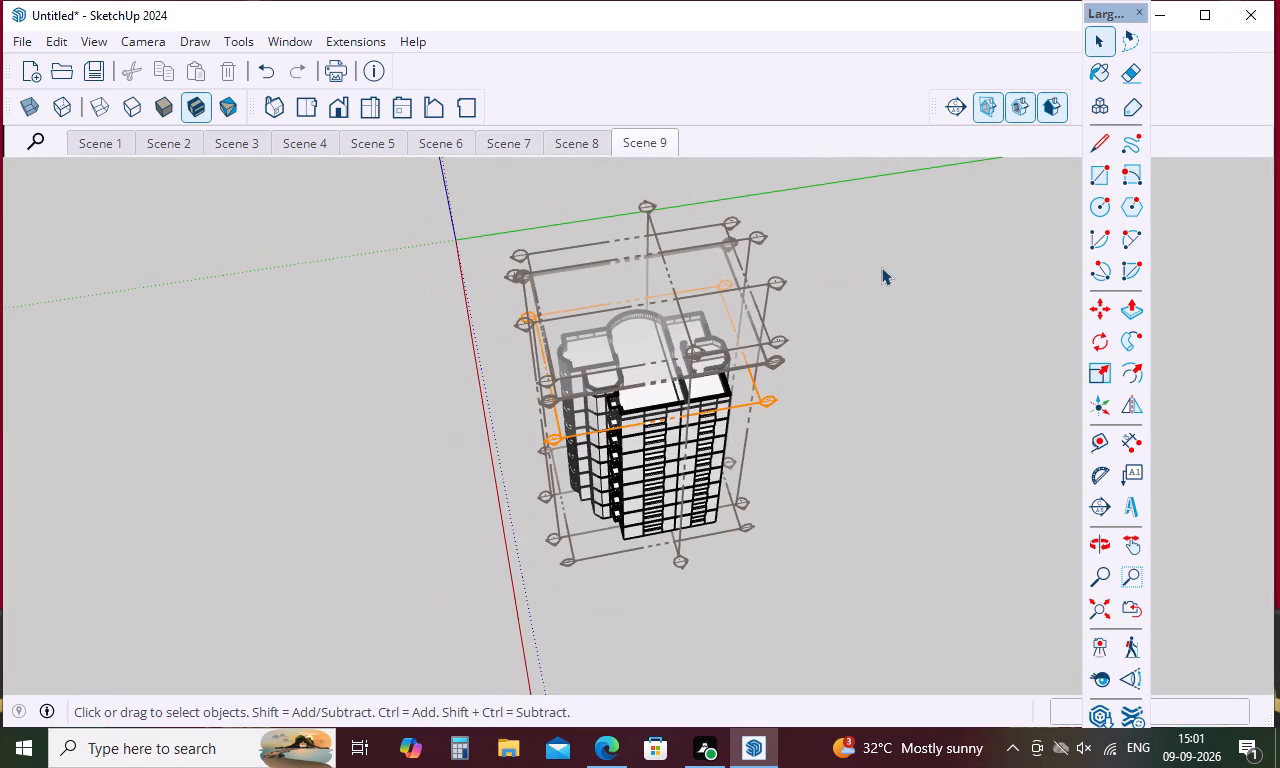
left_click(870, 329)
left_click(97, 145)
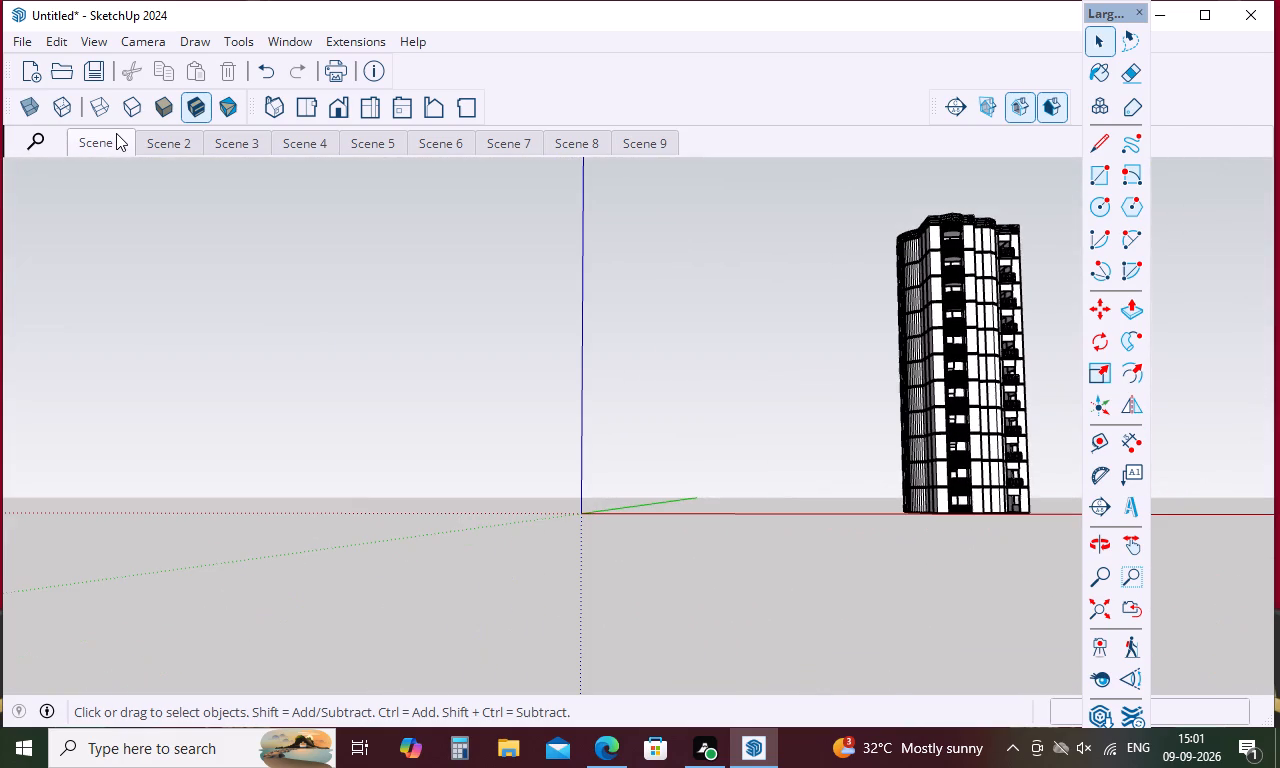
left_click(170, 136)
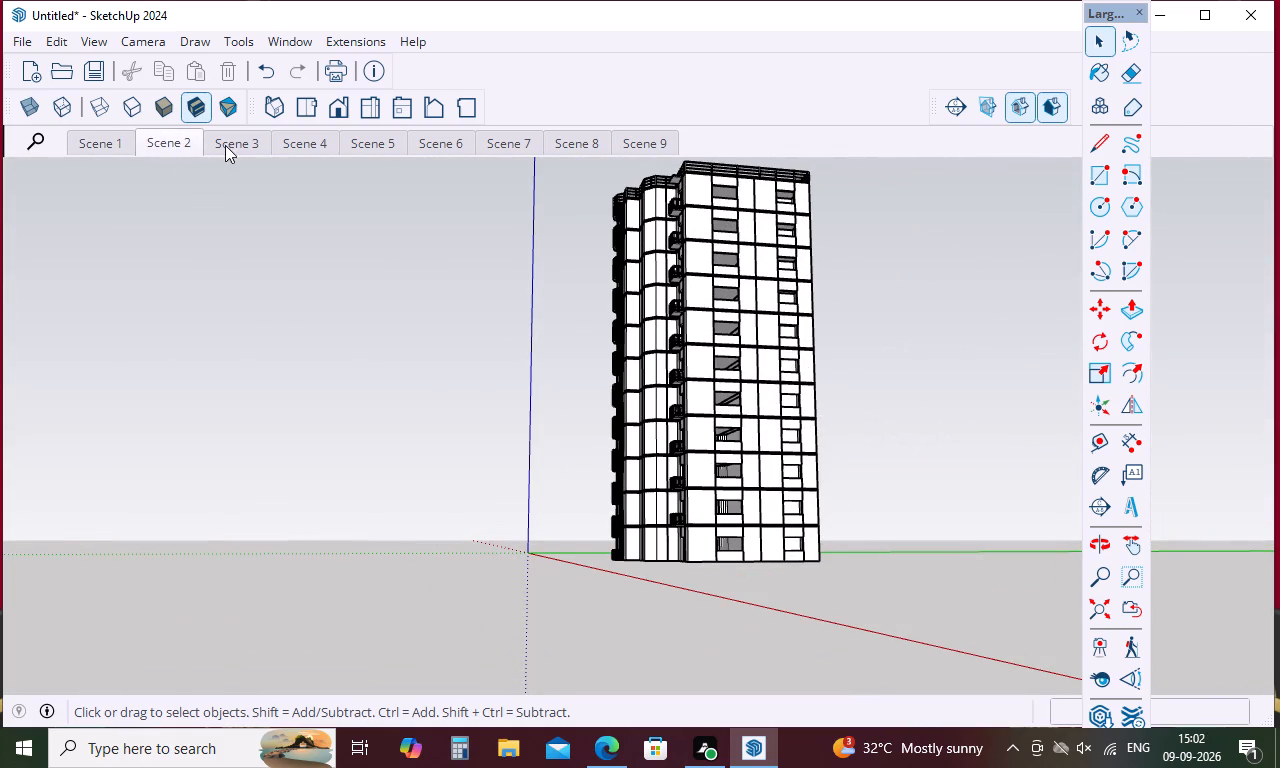
left_click(225, 144)
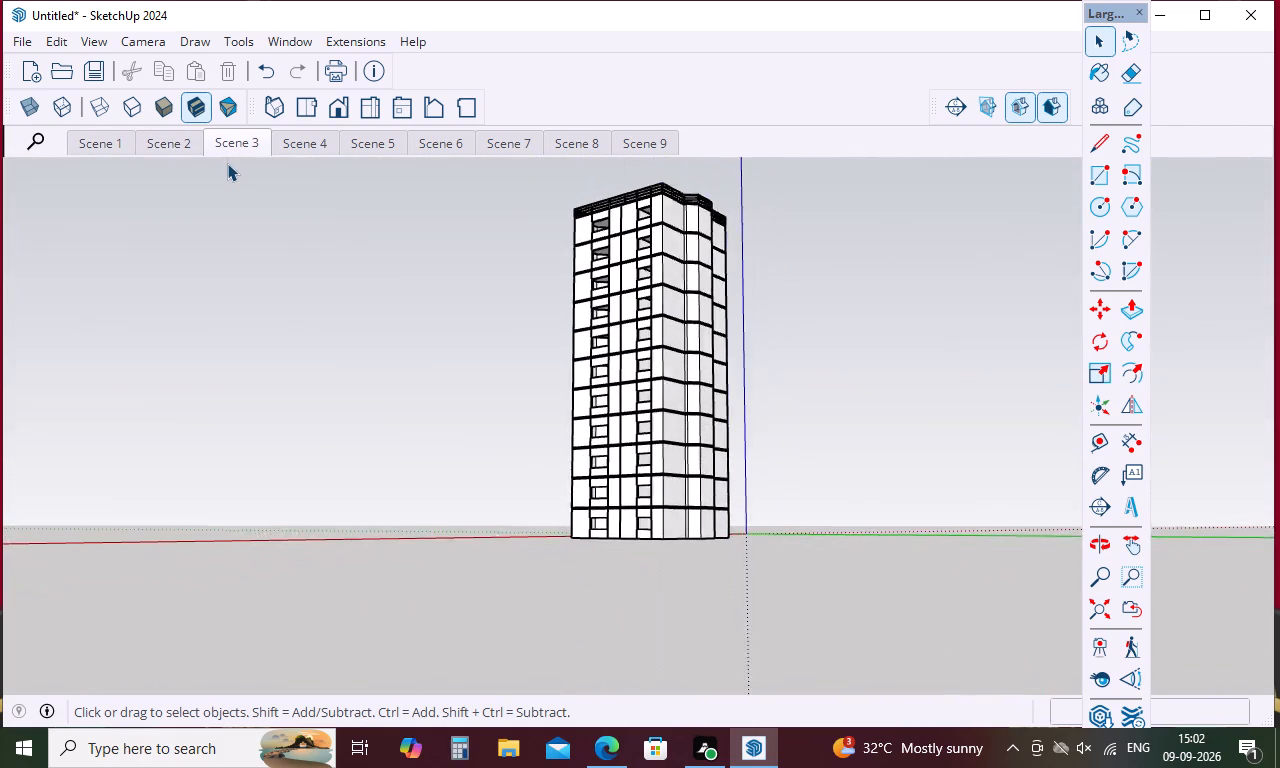
left_click(287, 137)
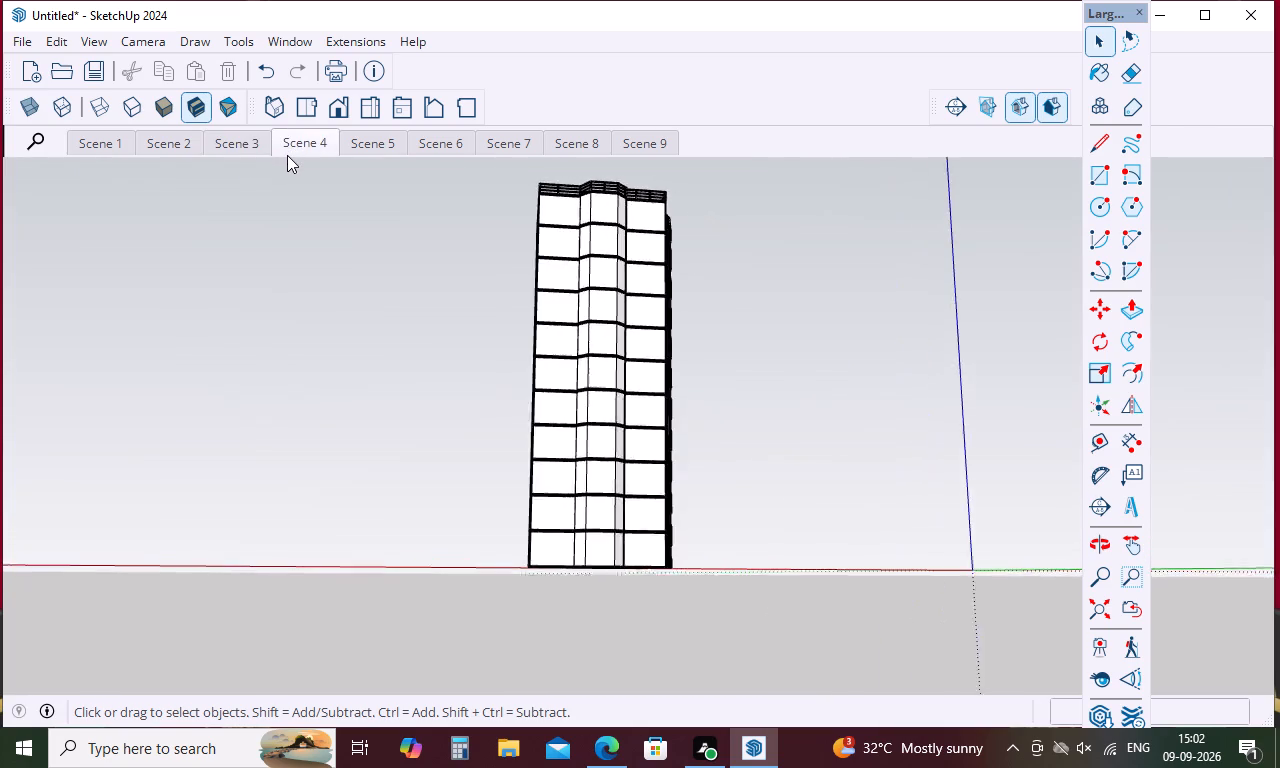
left_click(373, 152)
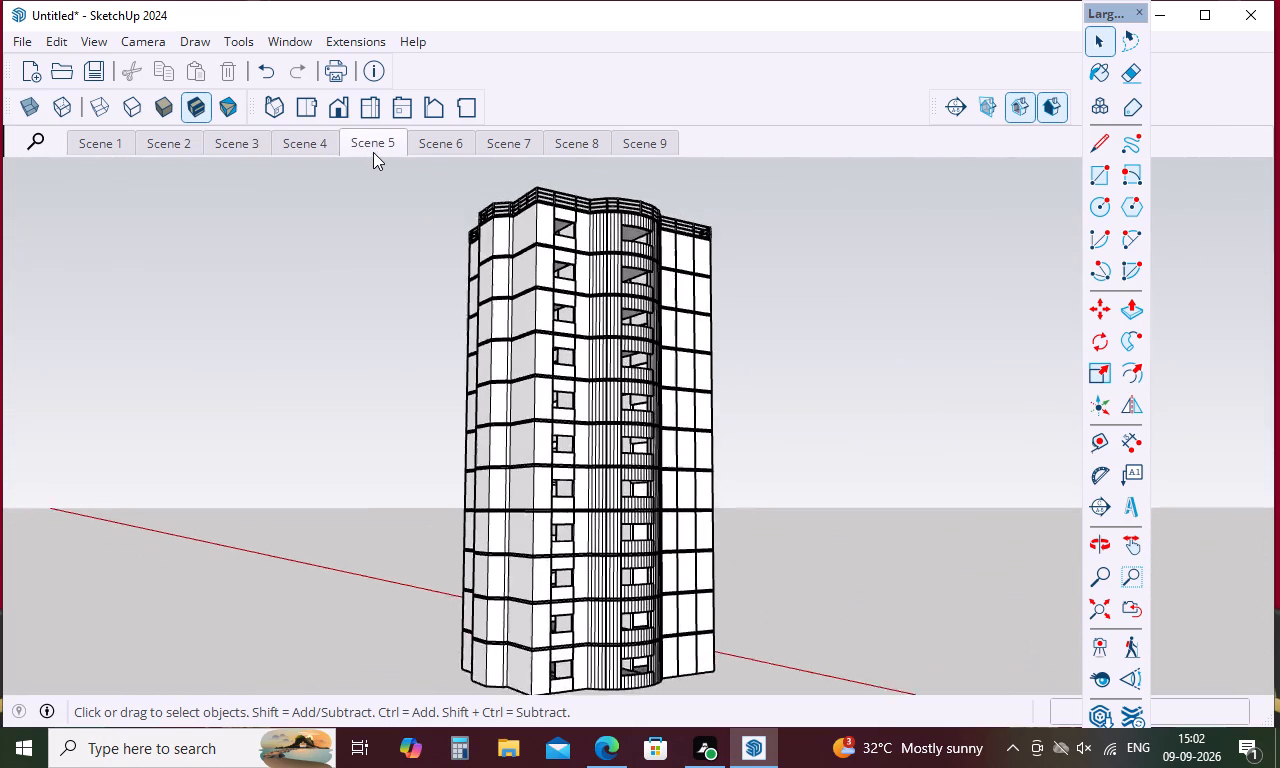
left_click(410, 148)
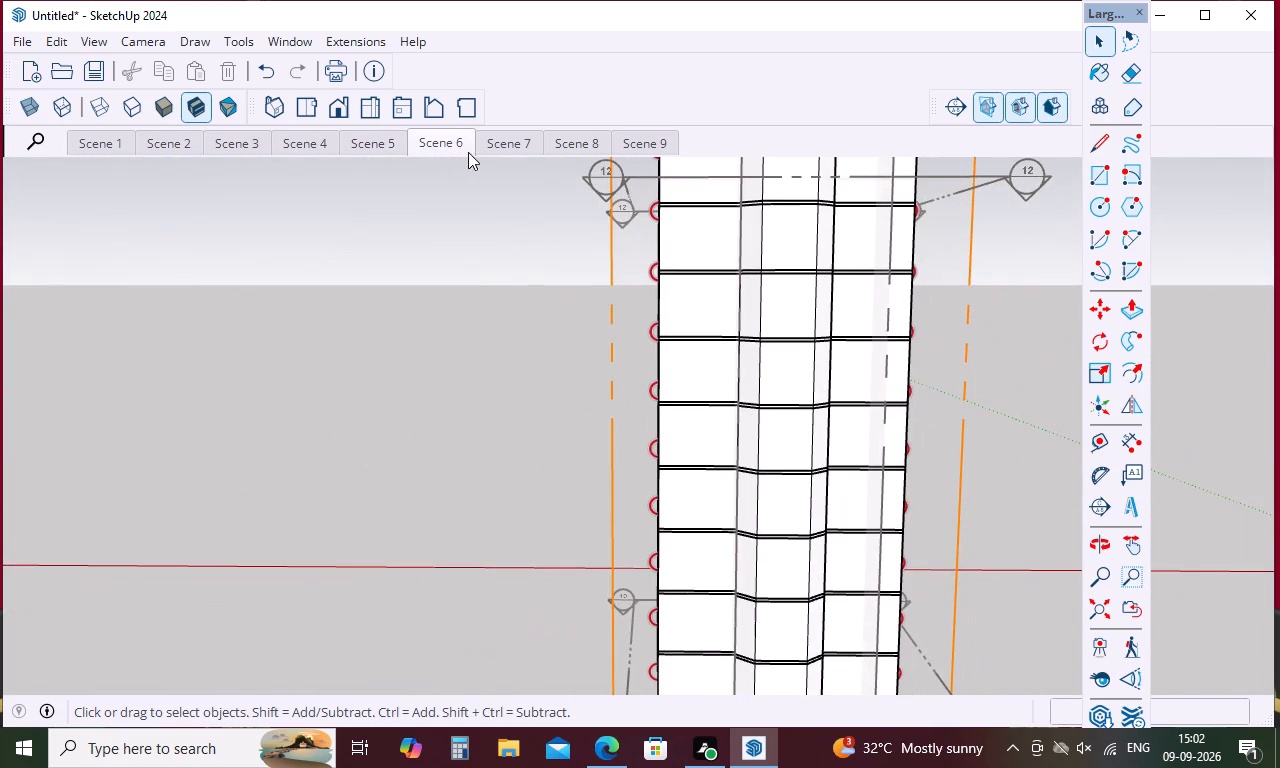
left_click(514, 142)
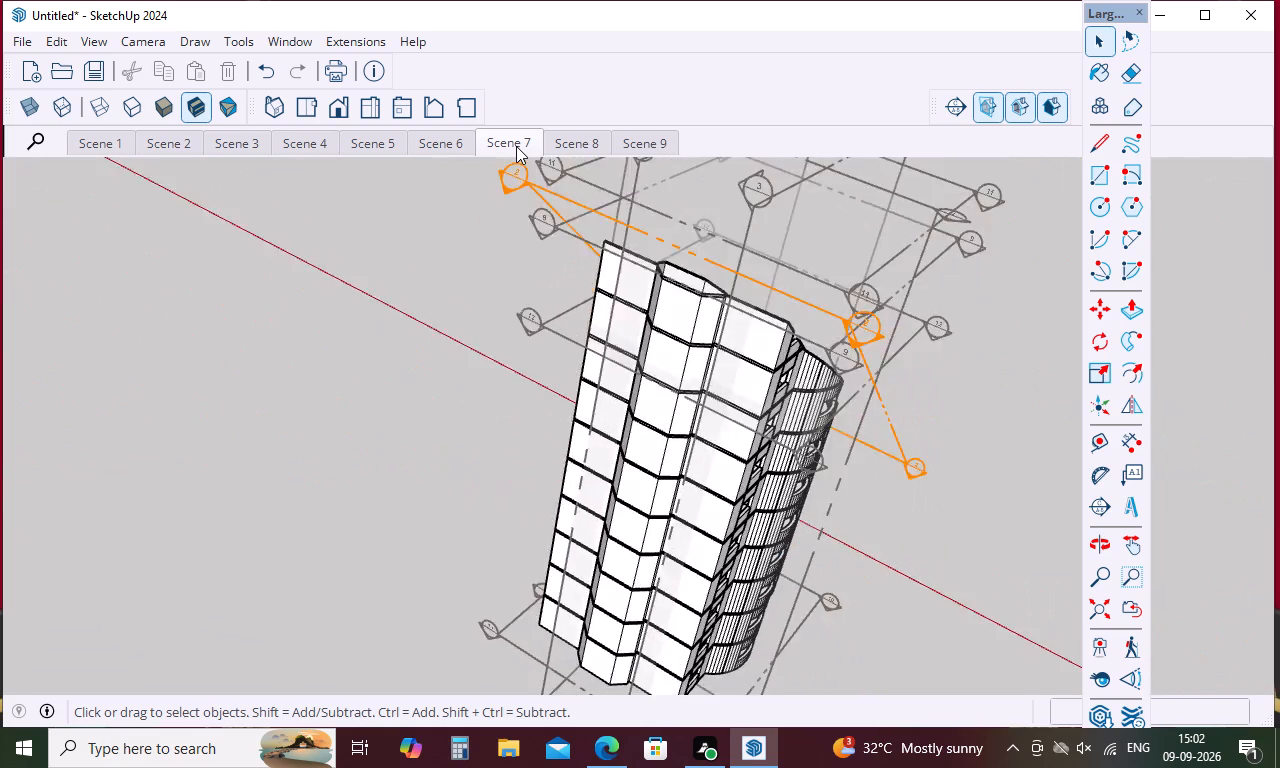
left_click(572, 152)
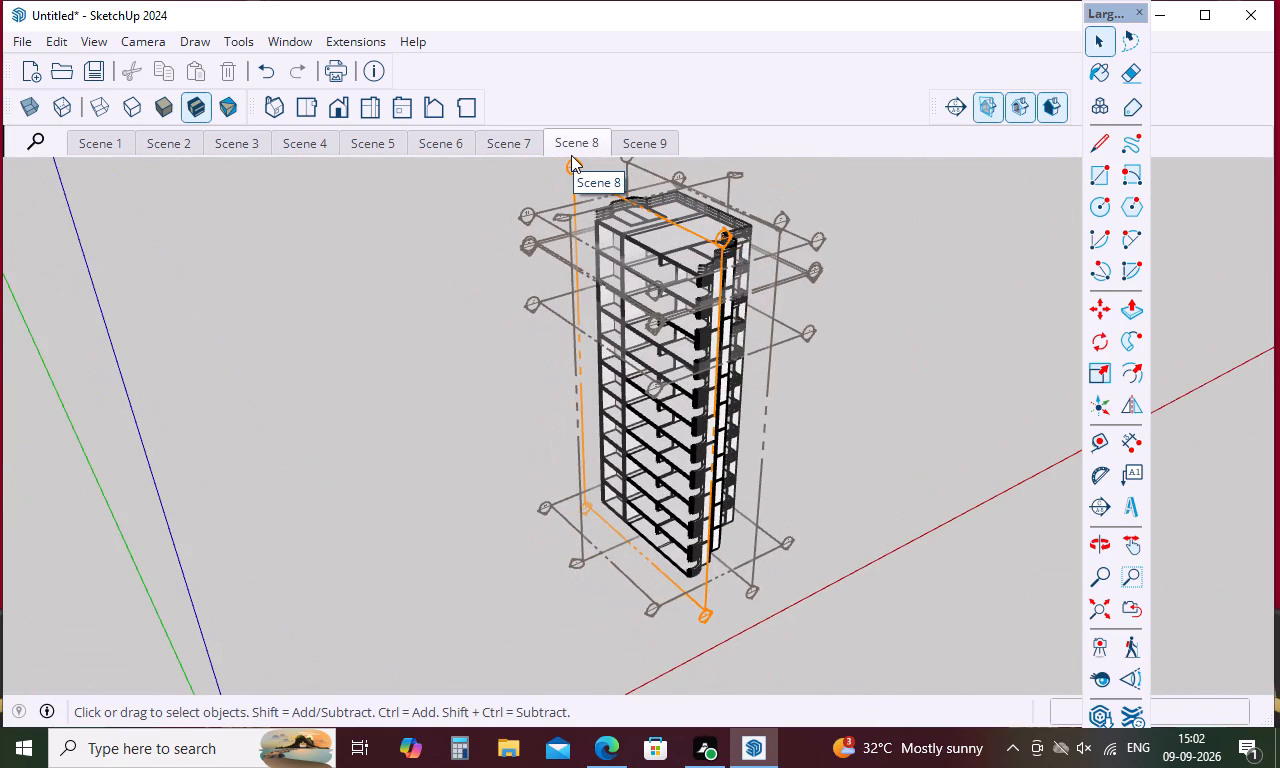
left_click(626, 138)
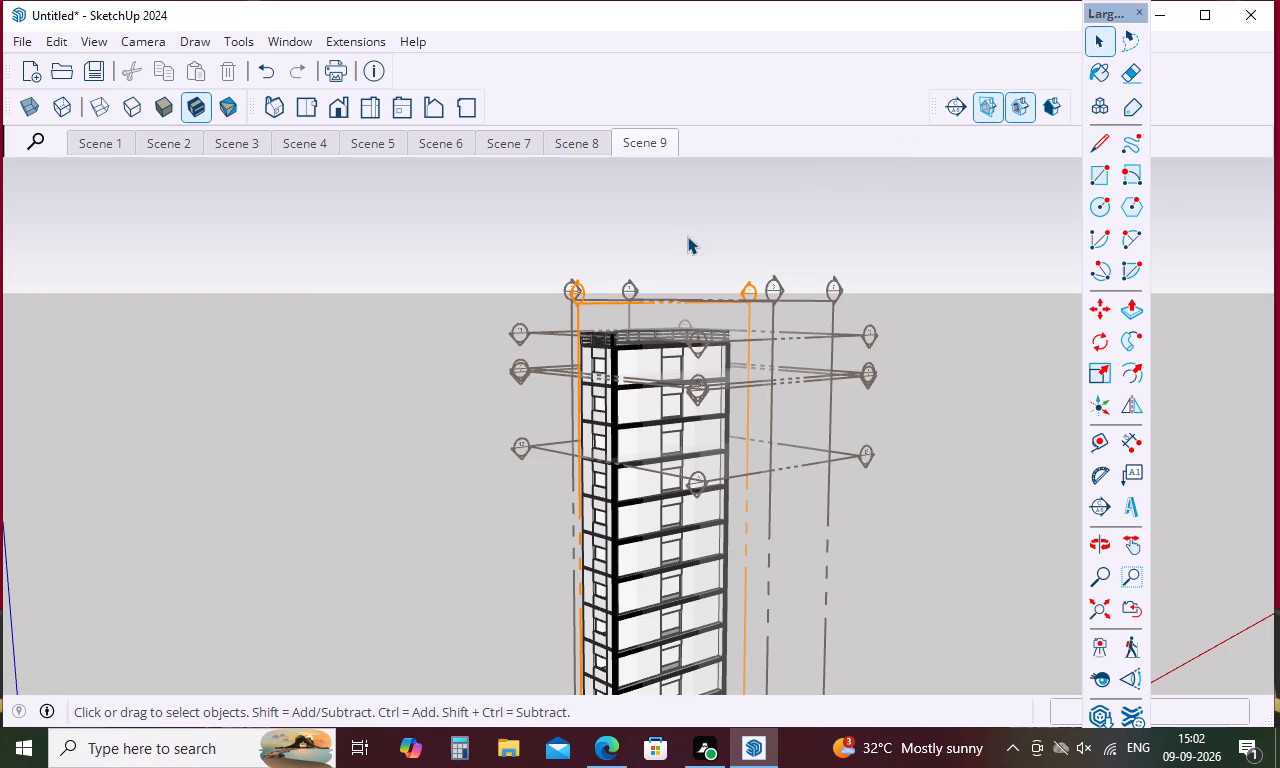
left_click(687, 236)
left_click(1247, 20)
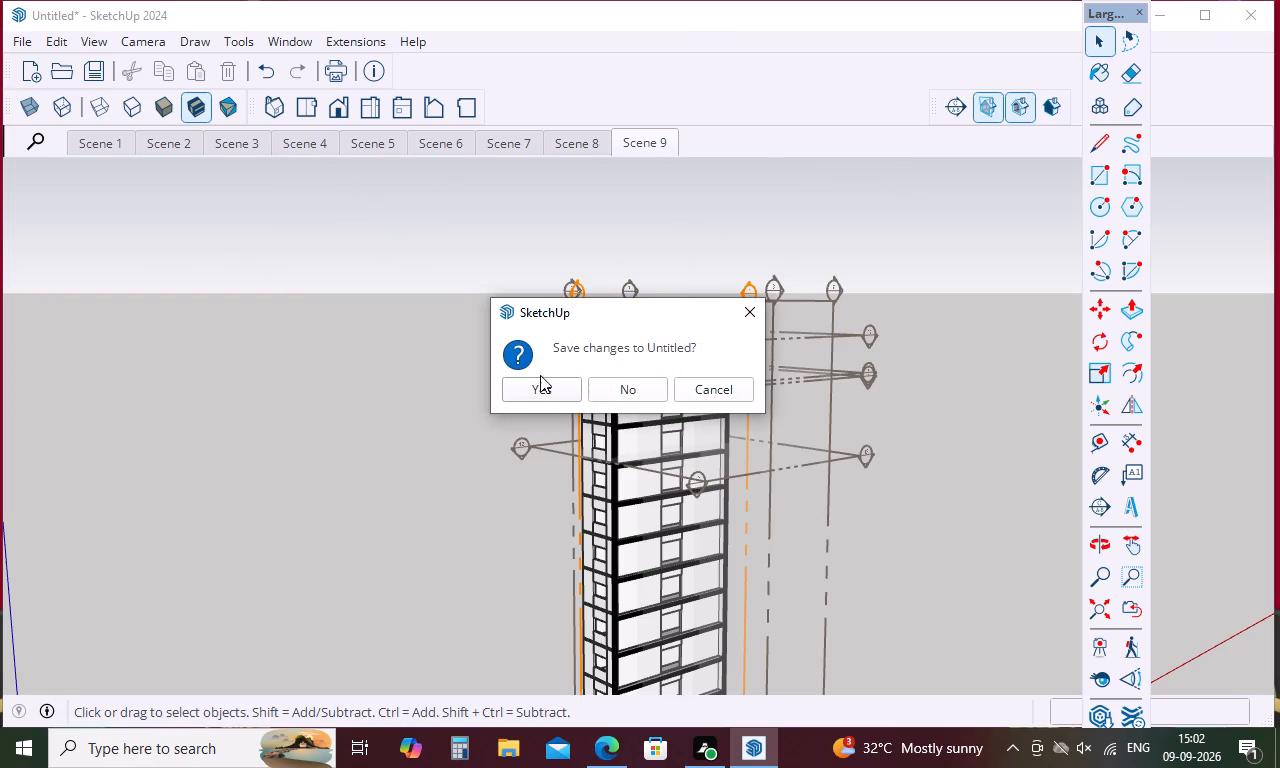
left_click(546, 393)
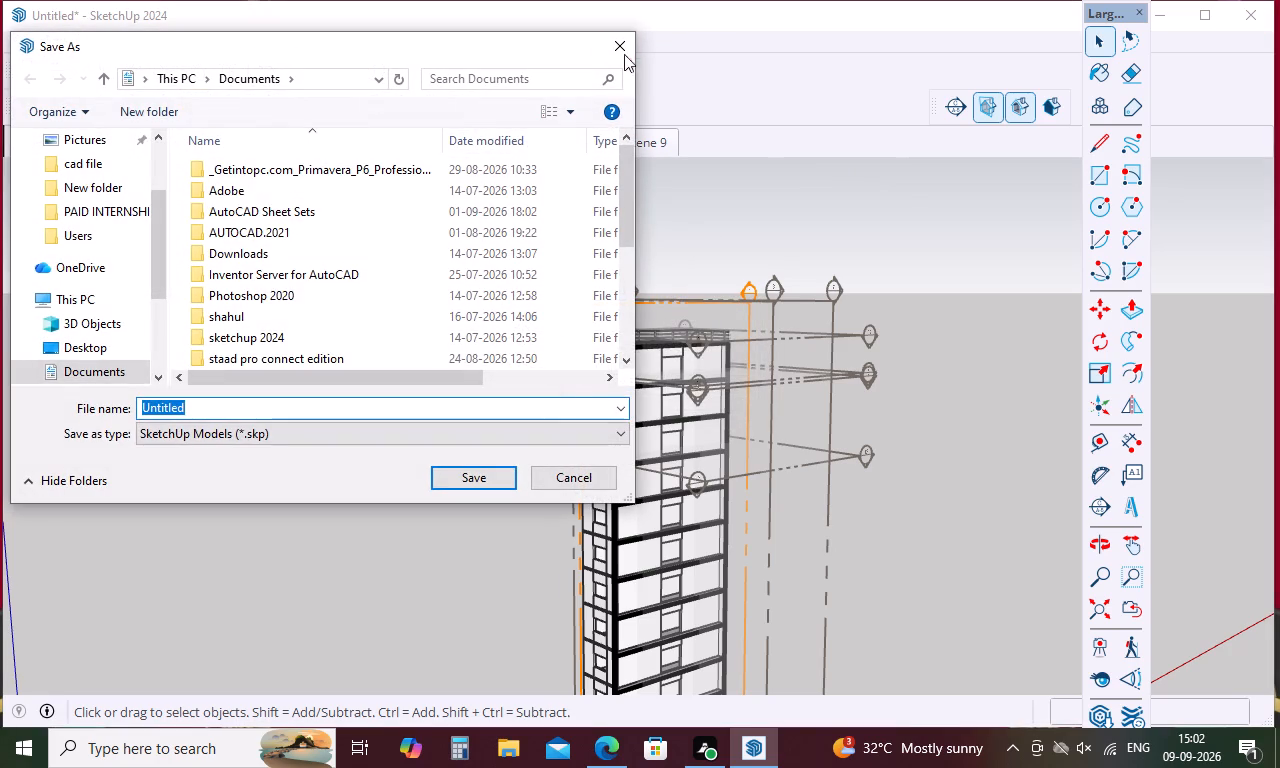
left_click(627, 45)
Close the untitled tower model.
left_click(1242, 12)
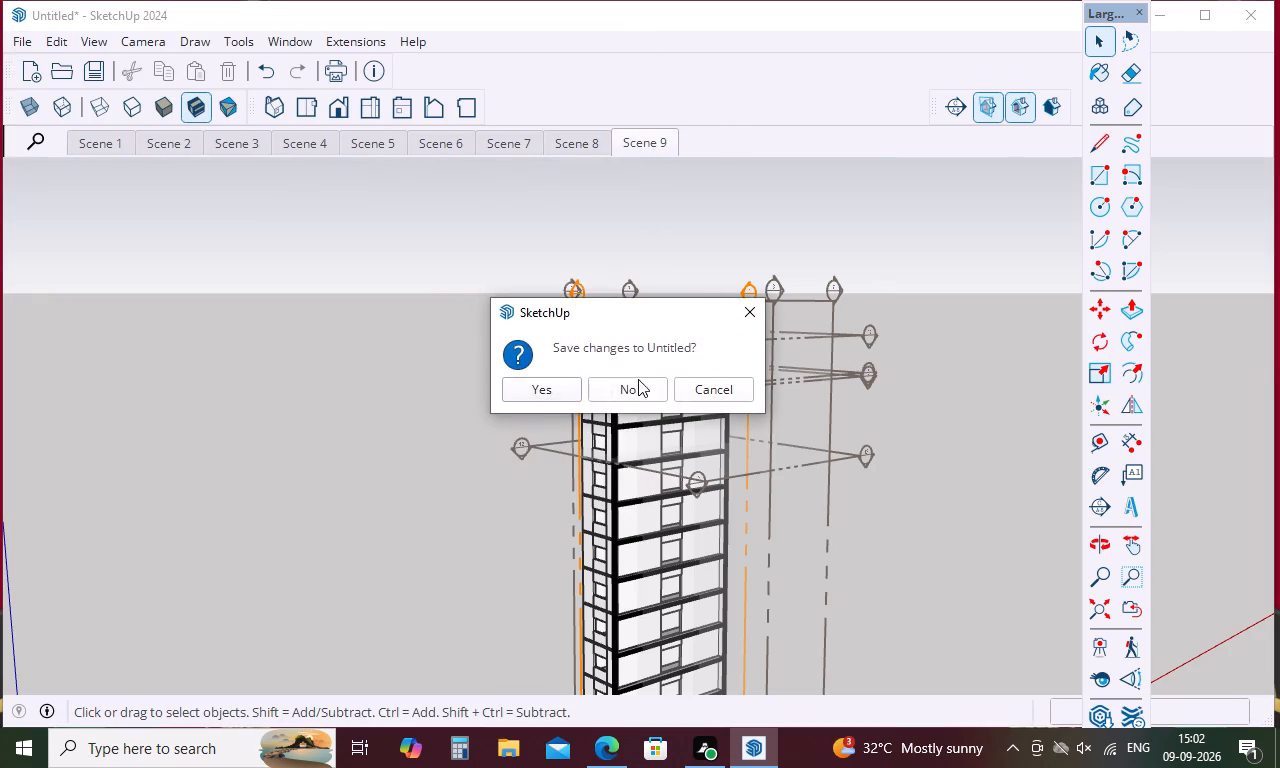
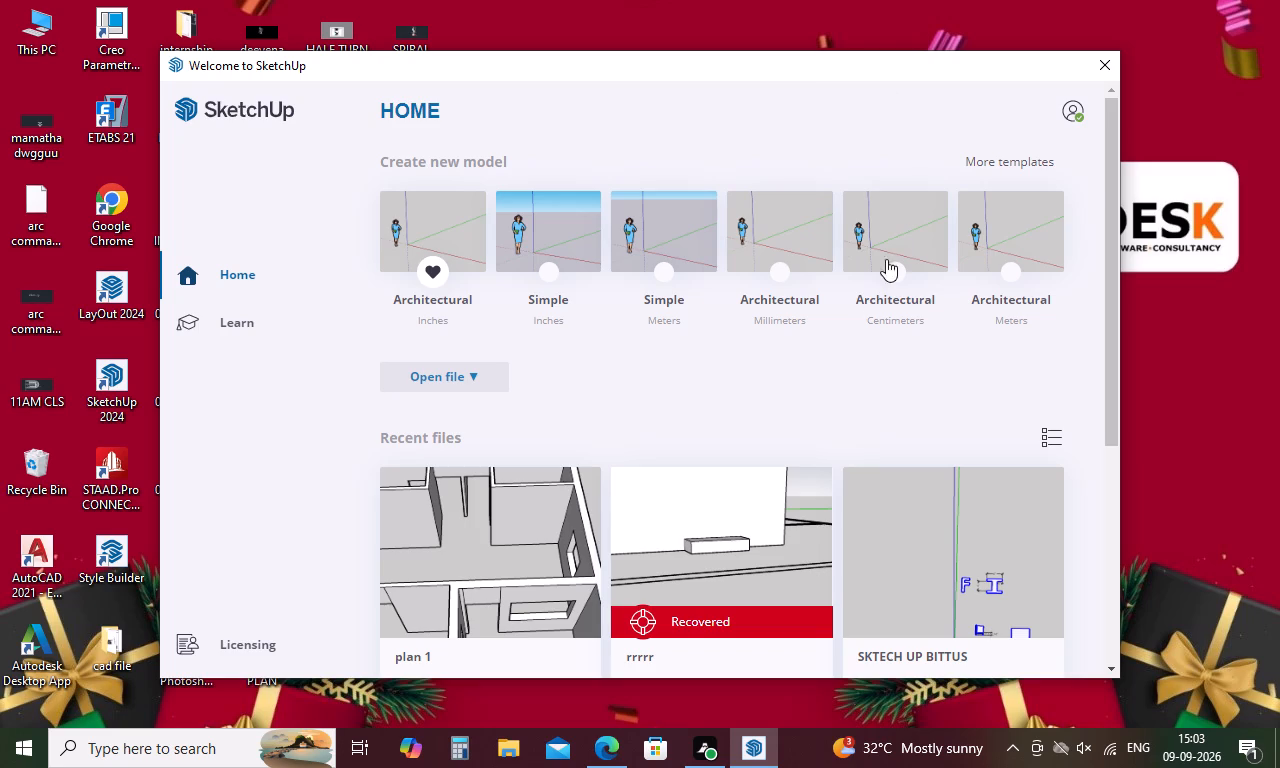
Set the Architectural Millimeters template as the default template for new models.
double_click(783, 258)
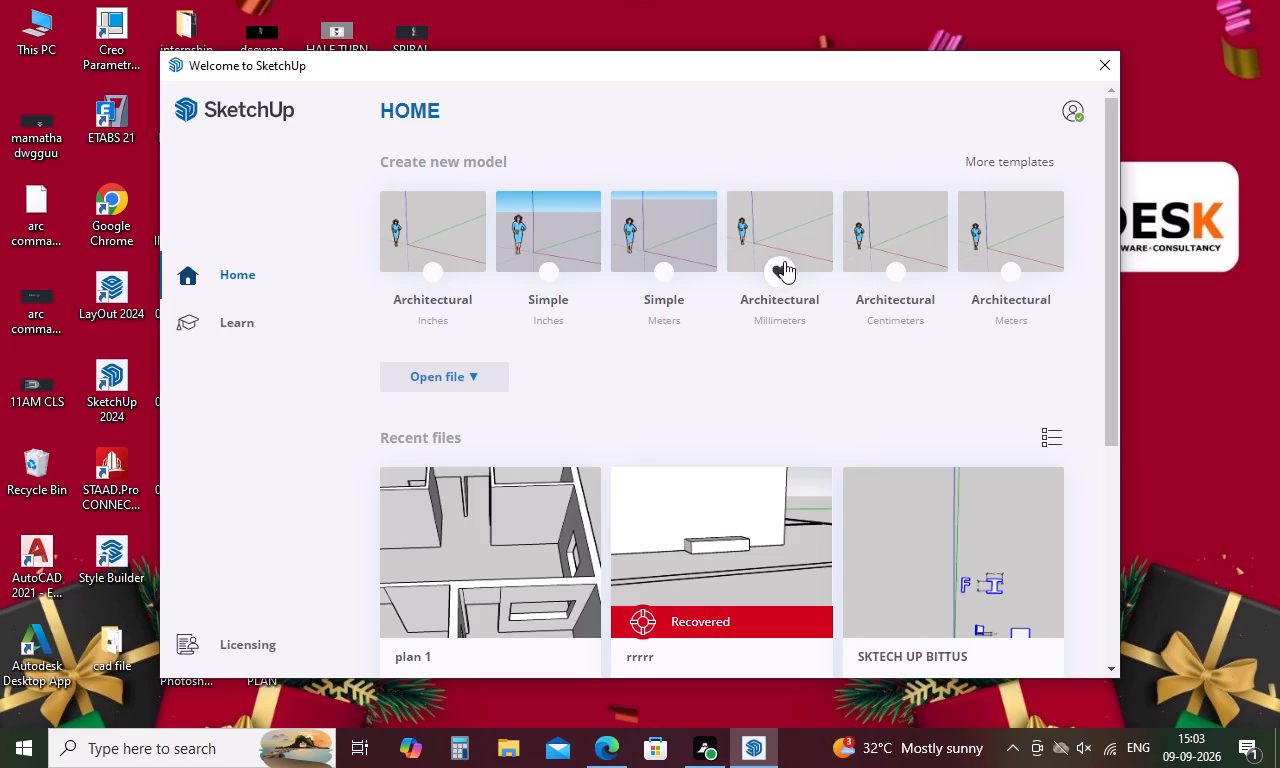
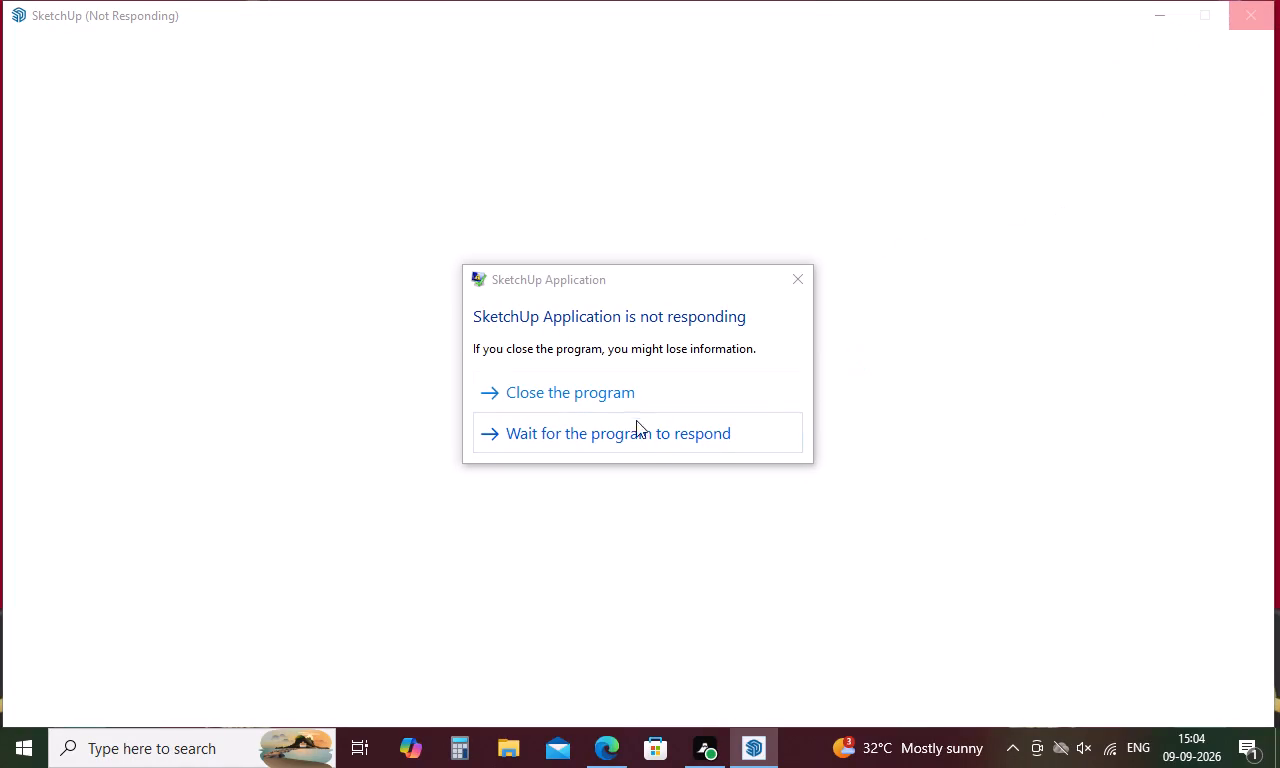
Force the unresponsive SketchUp program to close instead of waiting for it to respond.
left_click(627, 398)
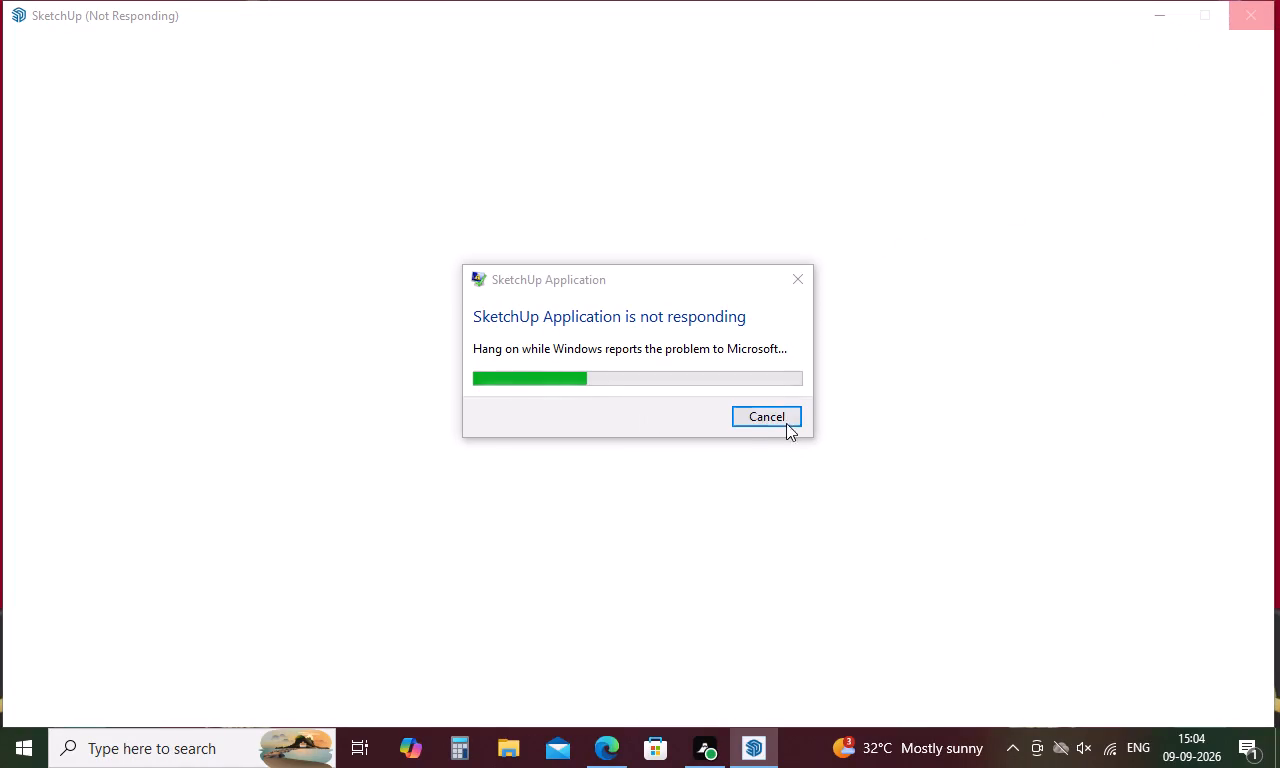
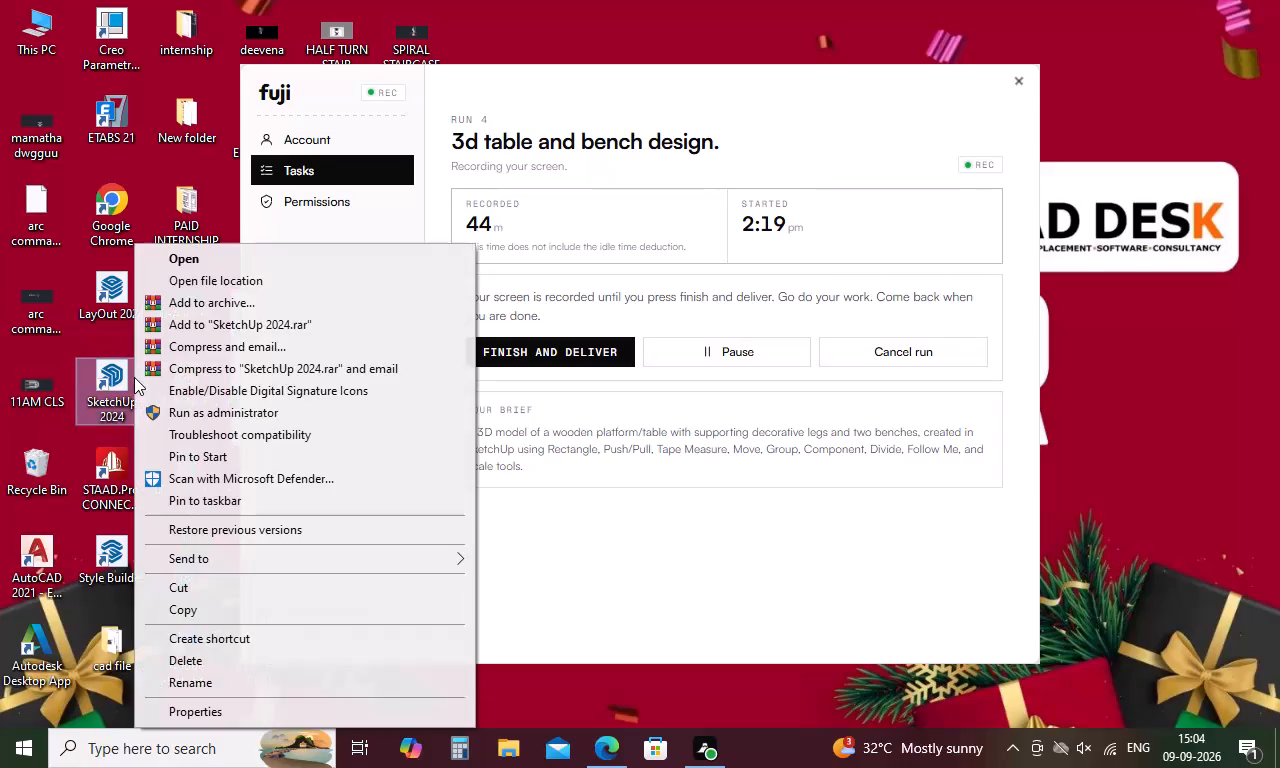
Relaunch SketchUp 2024 and create a new model from the Architectural Millimeters template.
left_click(262, 262)
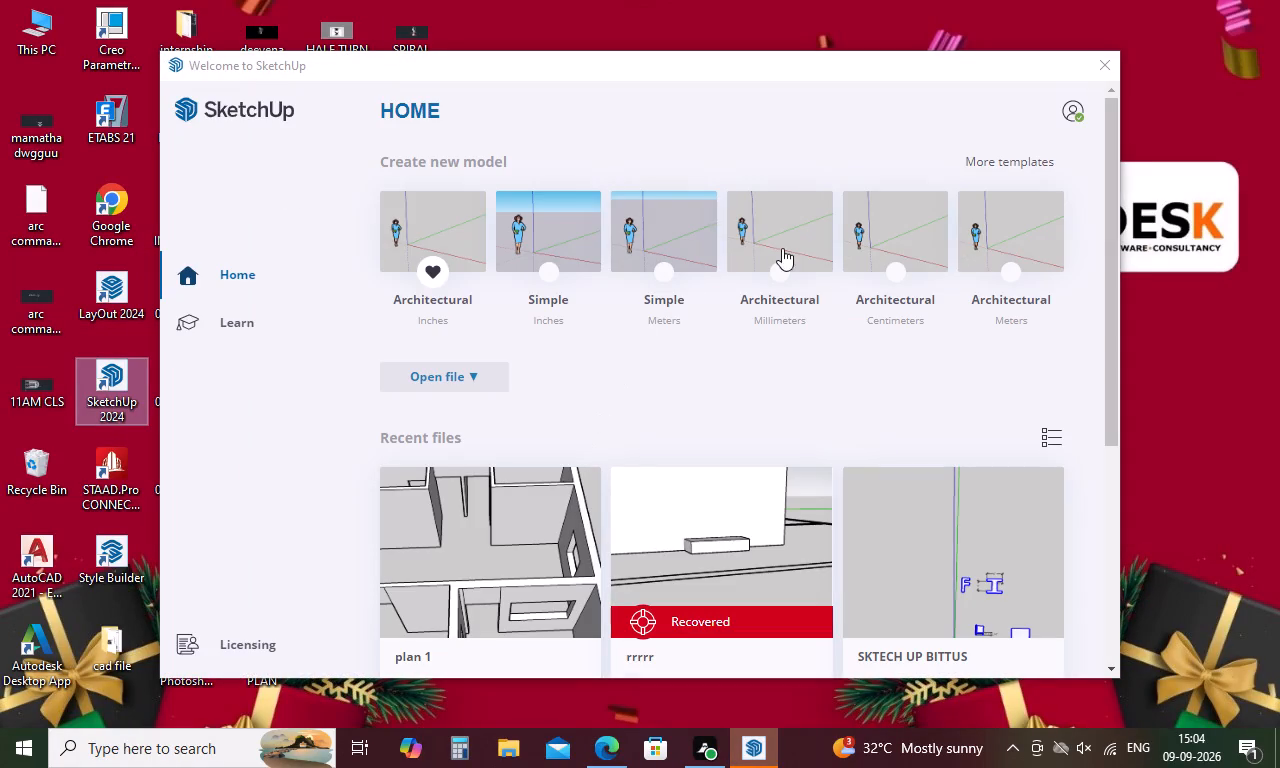
double_click(787, 263)
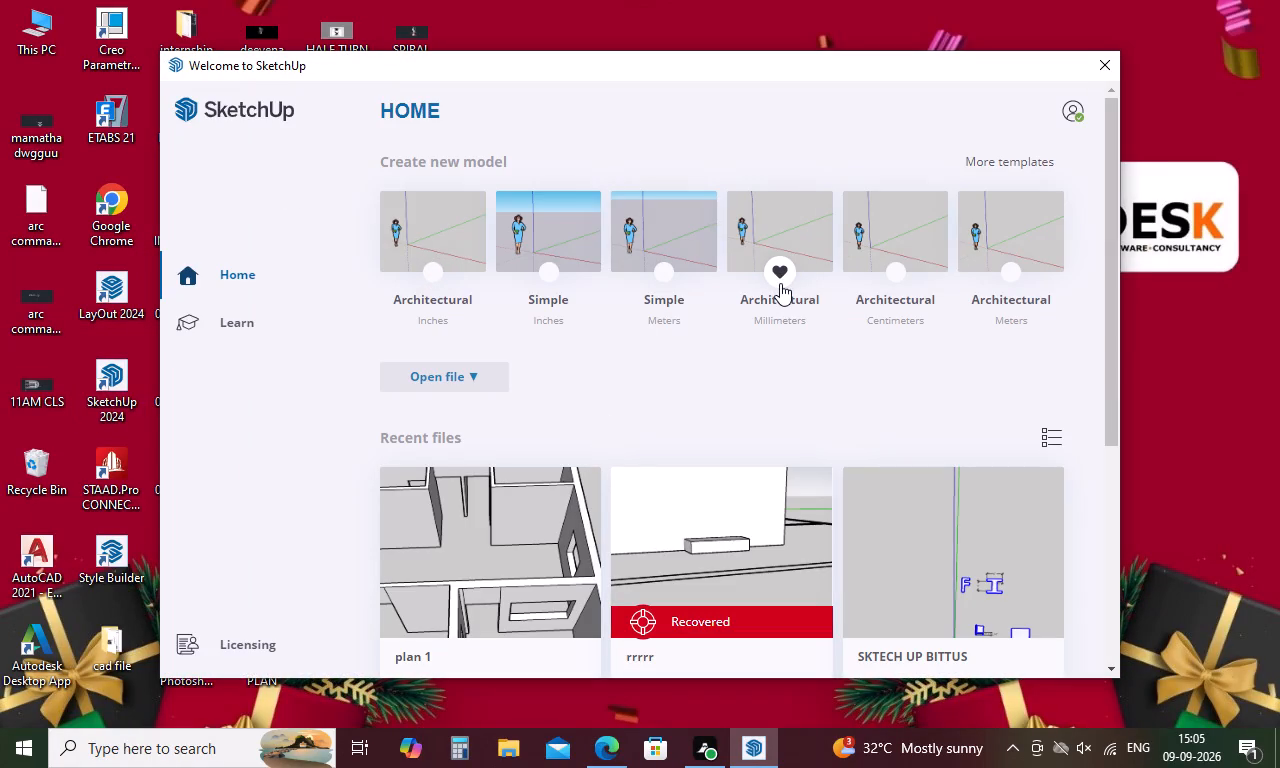
double_click(776, 289)
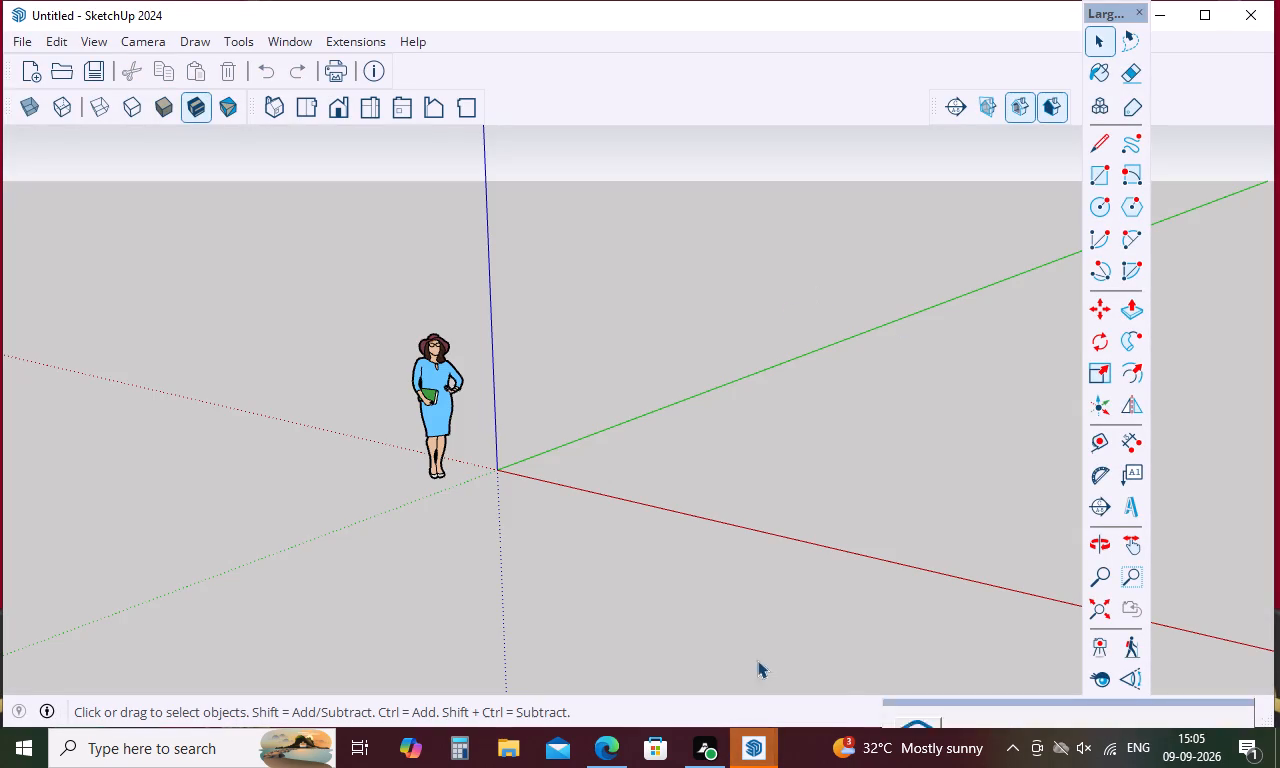
Dock the floating large tool set vertically beside the drawing area.
middle_click_drag(869, 385, 1071, 366)
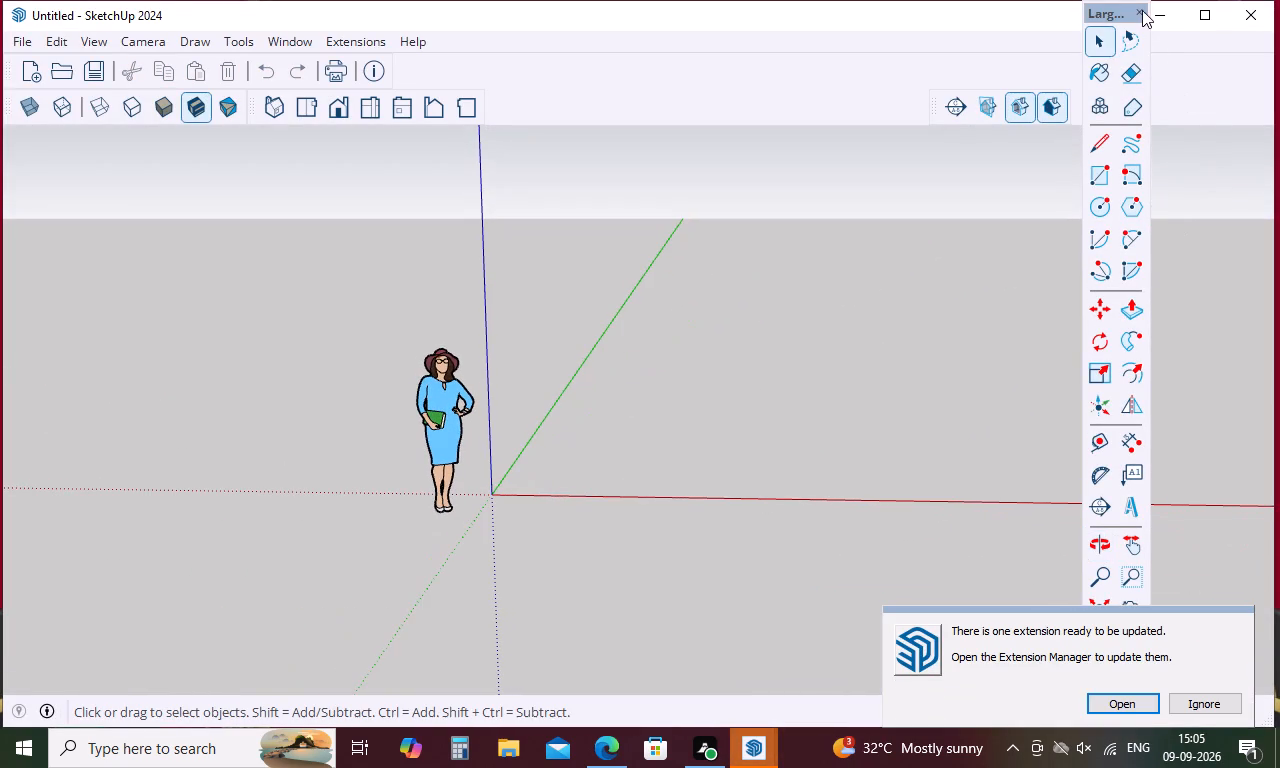
left_click_drag(1142, 10, 1123, 26)
left_click_drag(1121, 9, 0, 135)
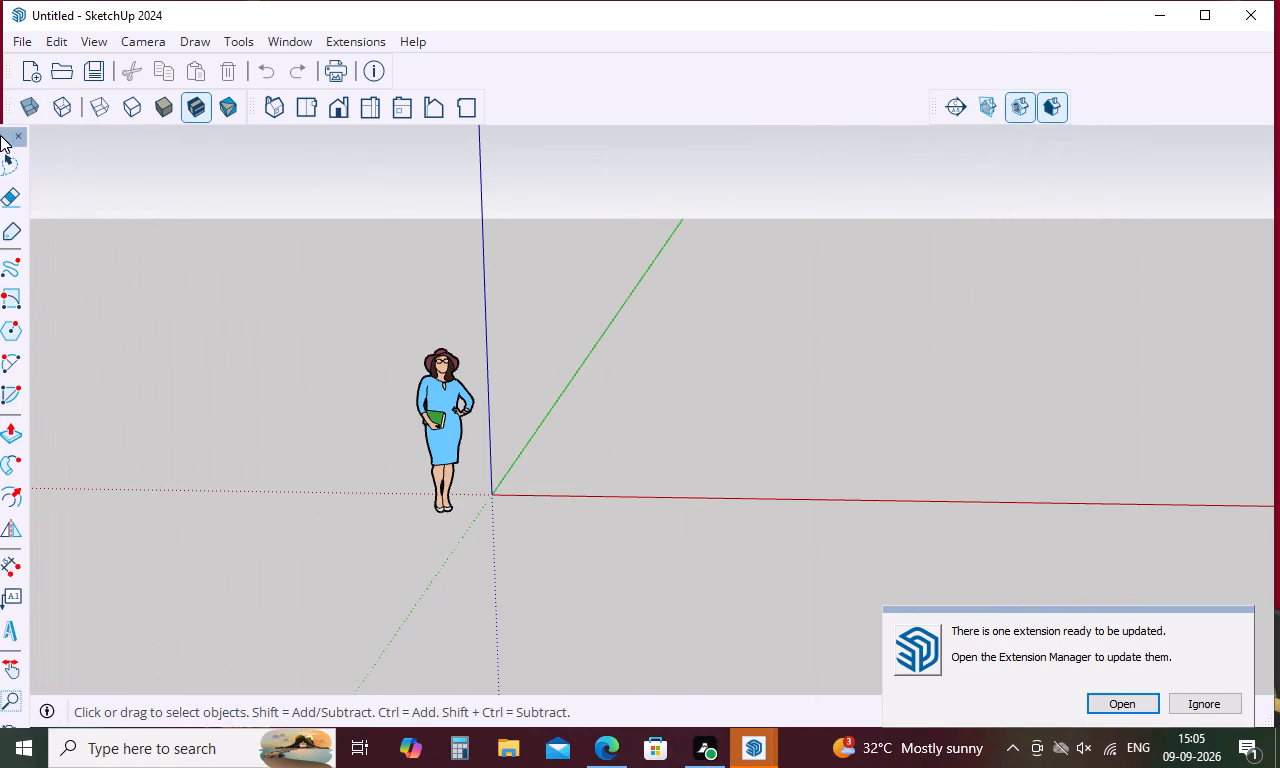
left_click_drag(0, 135, 58, 129)
left_click(223, 287)
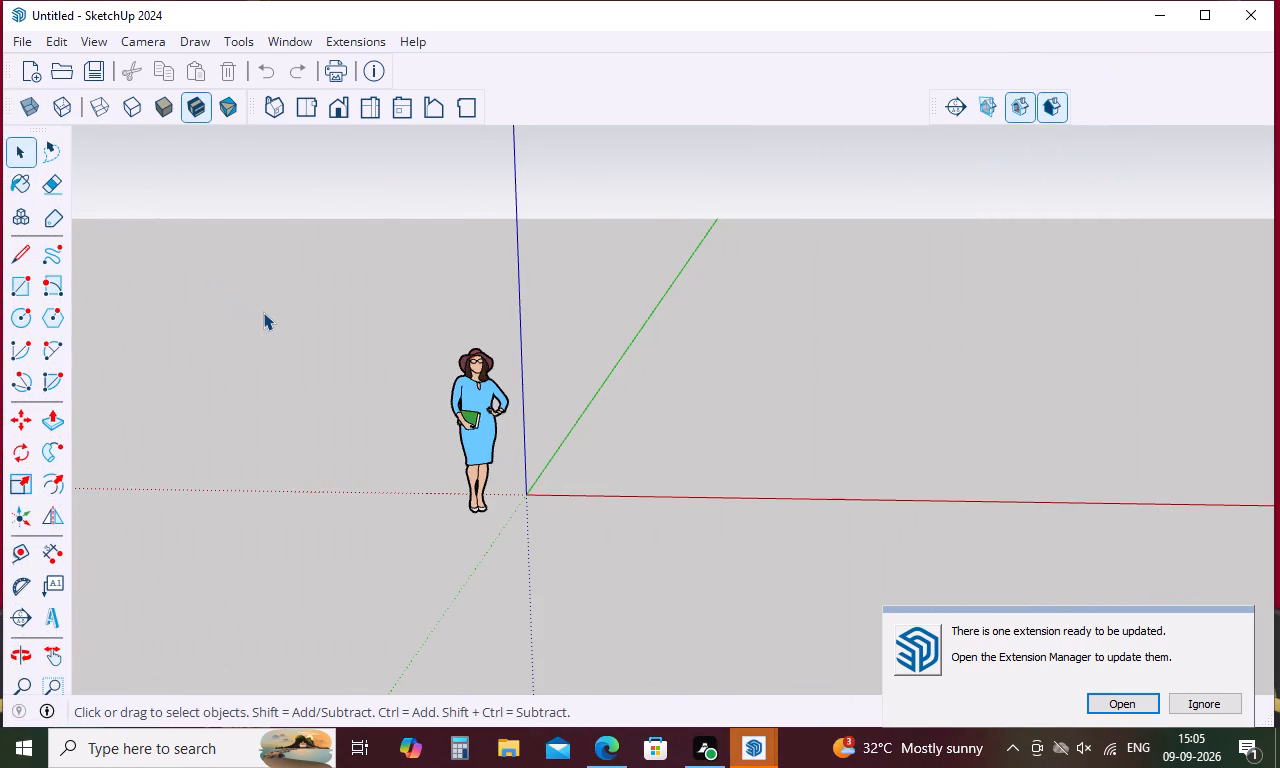
Delete the default scale figure standing near the origin.
scroll(264, 312, "down", 9)
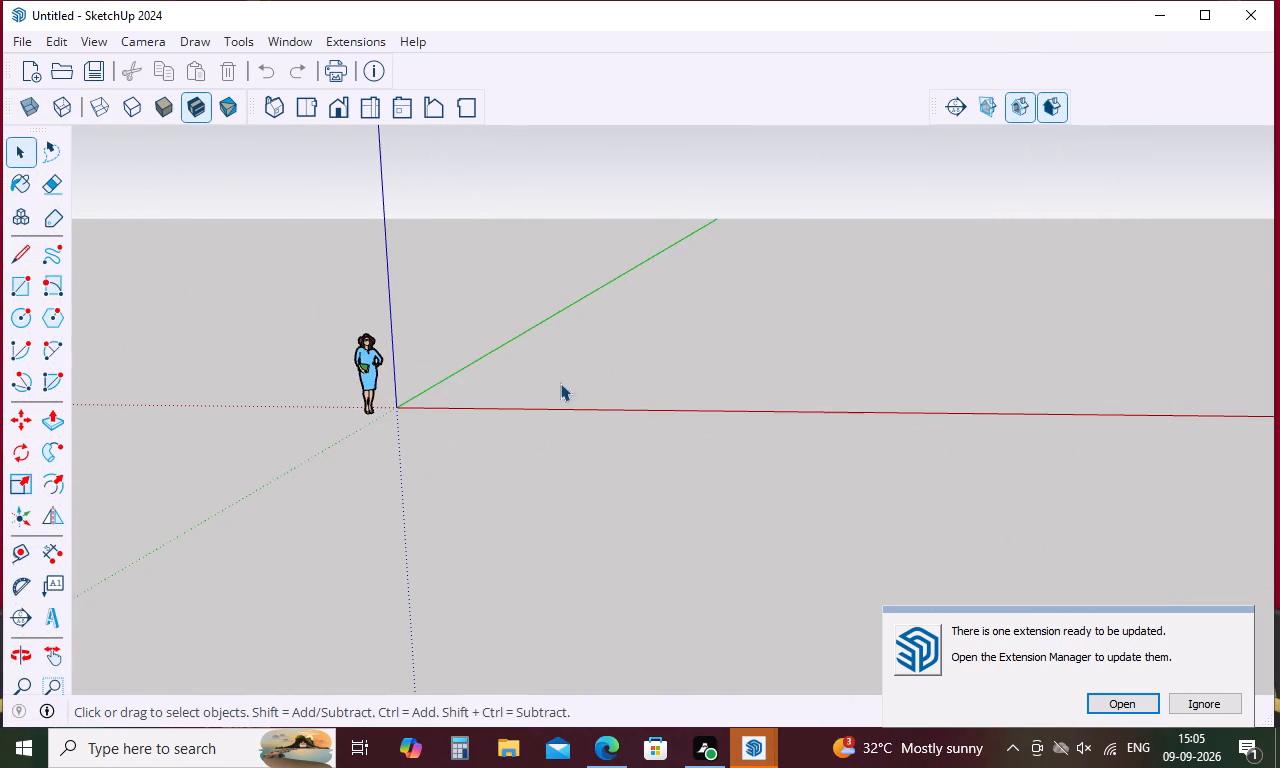
middle_click_drag(560, 383, 730, 353)
scroll(729, 341, "up", 4)
middle_click(712, 349)
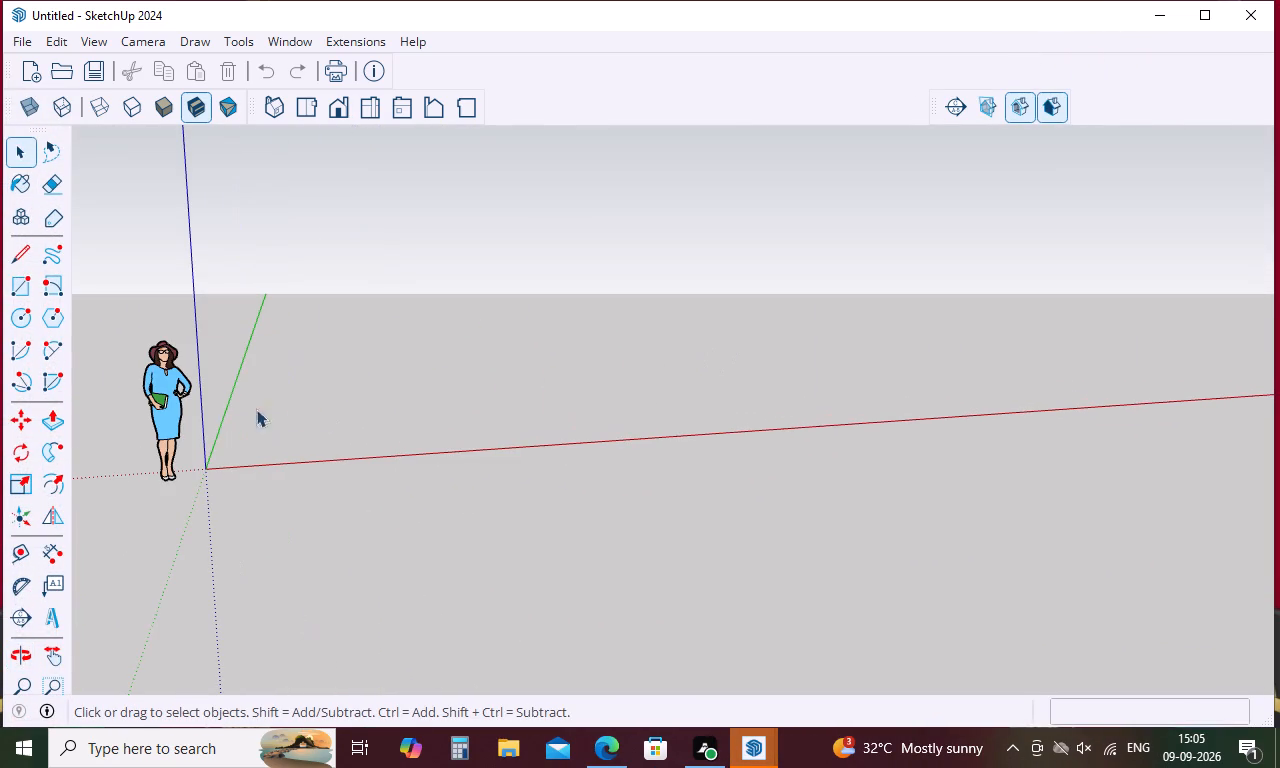
left_click(168, 418)
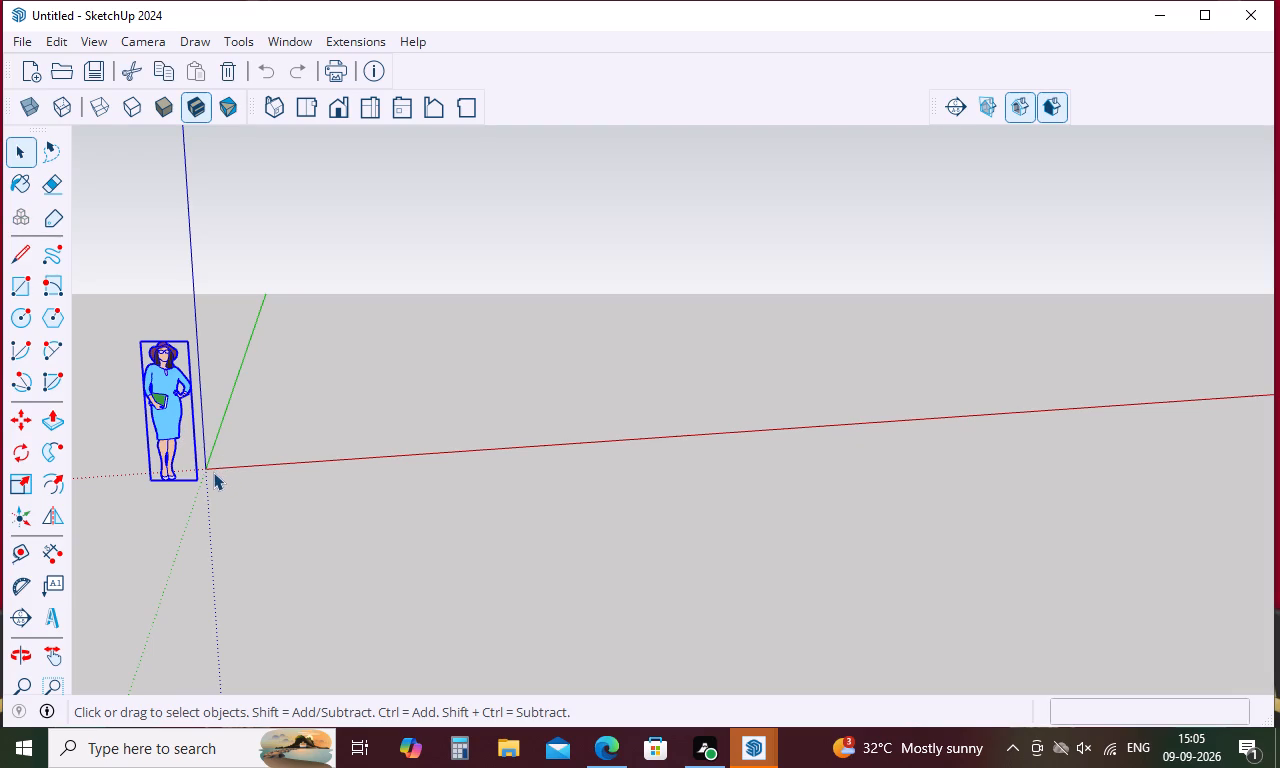
key("End")
key("Delete")
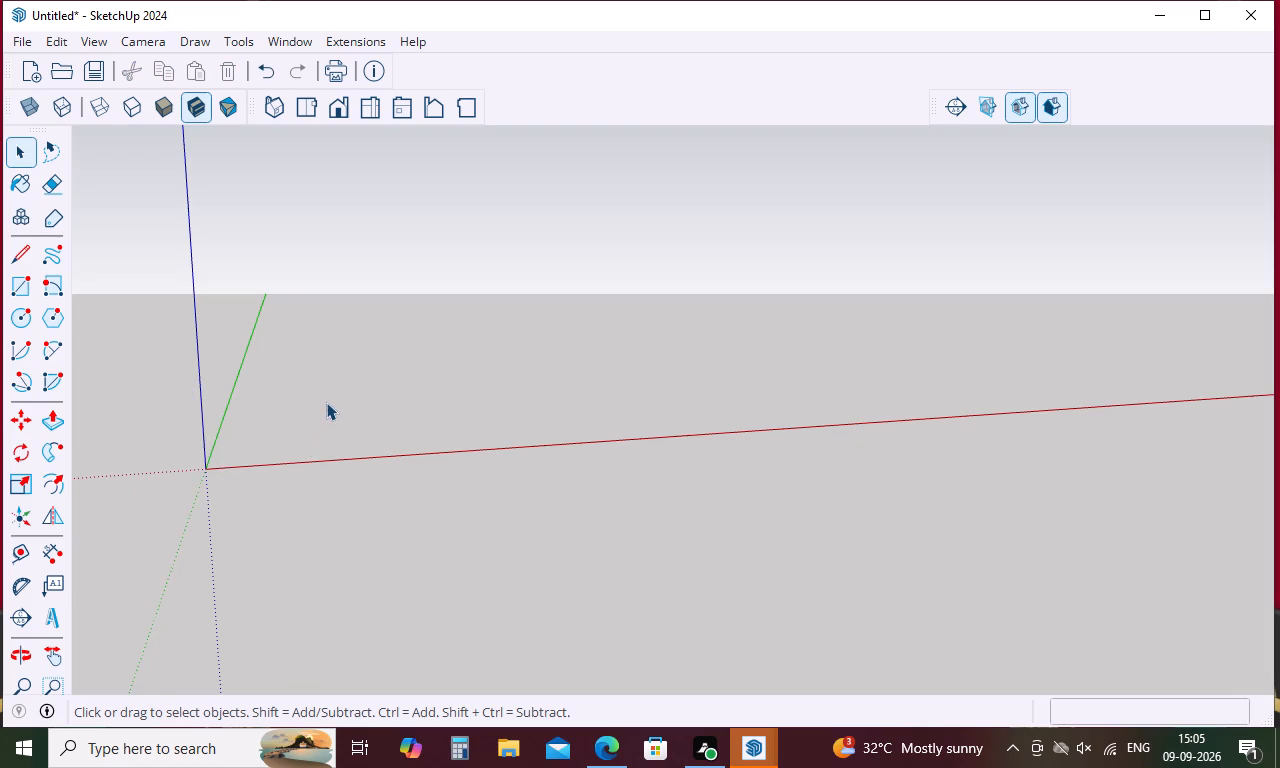
Draw an 1800 by 900 mm rectangle flat on the ground behind the red axis.
key("l")
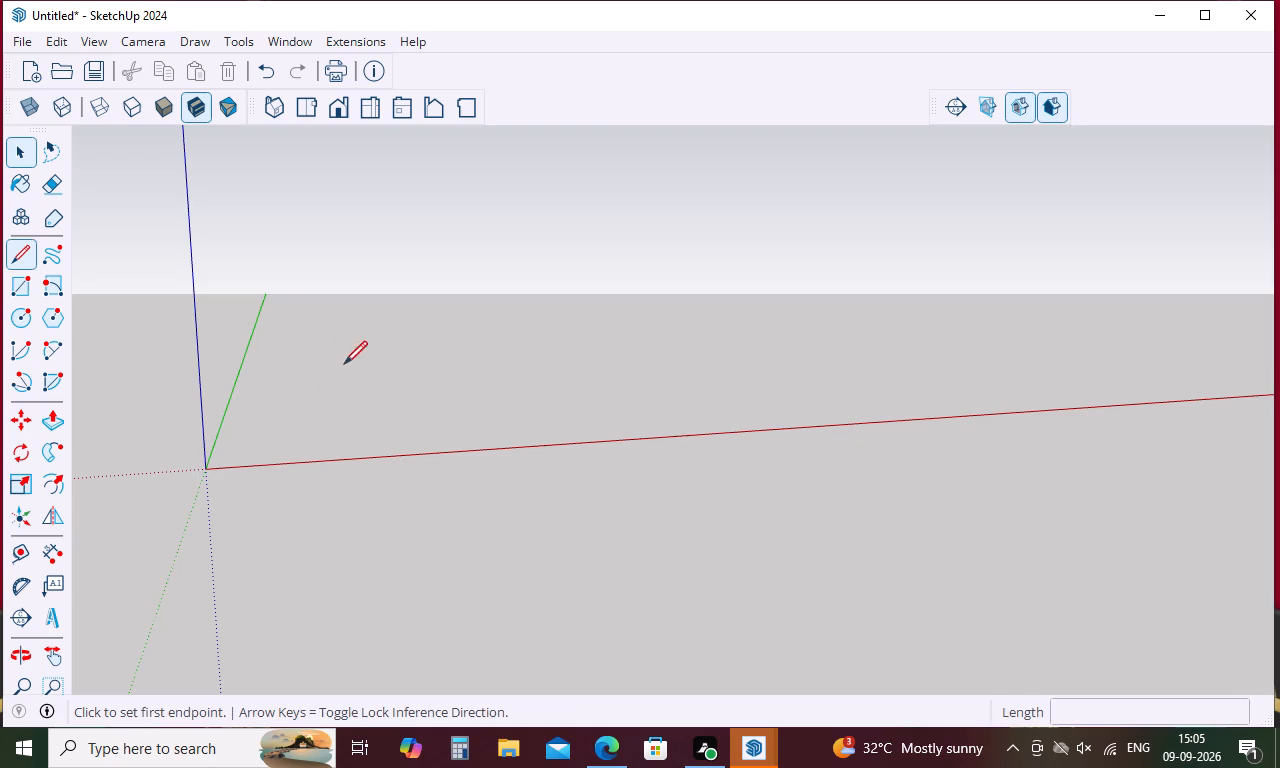
key("r")
left_click(417, 327)
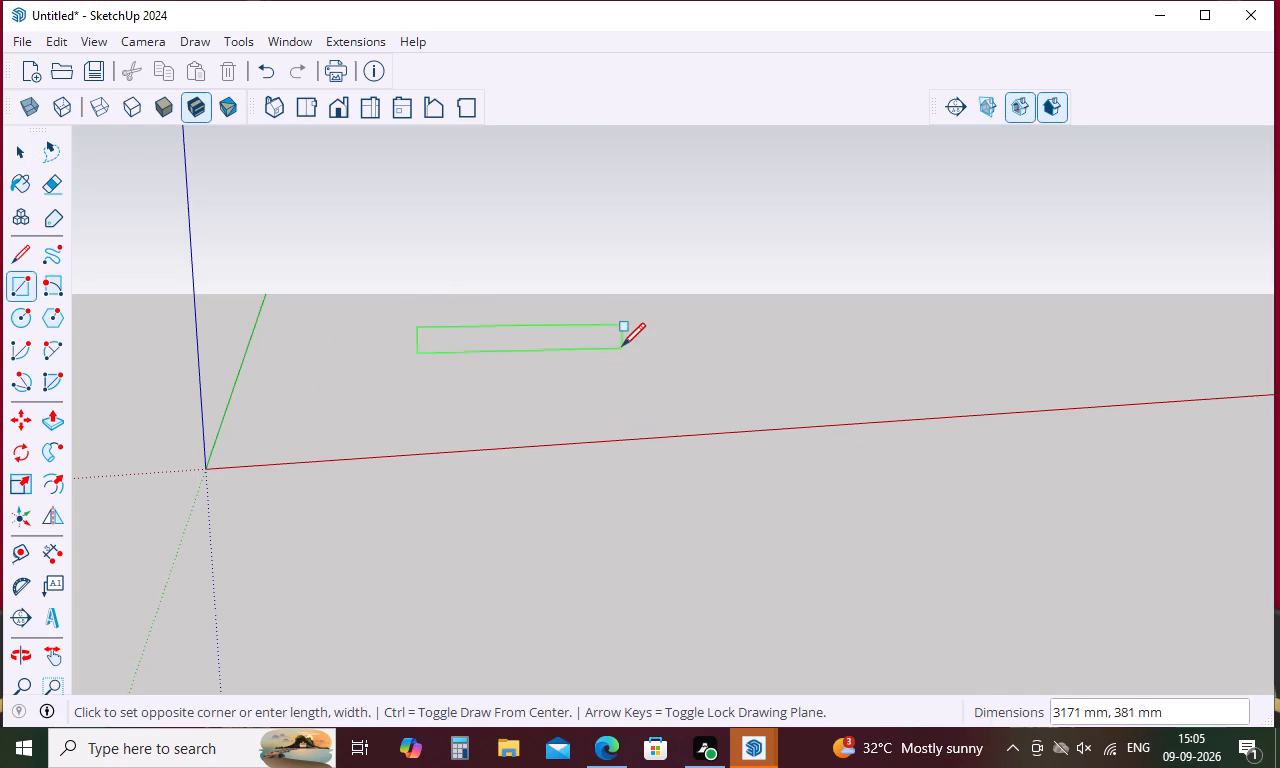
middle_click_drag(677, 355, 668, 451)
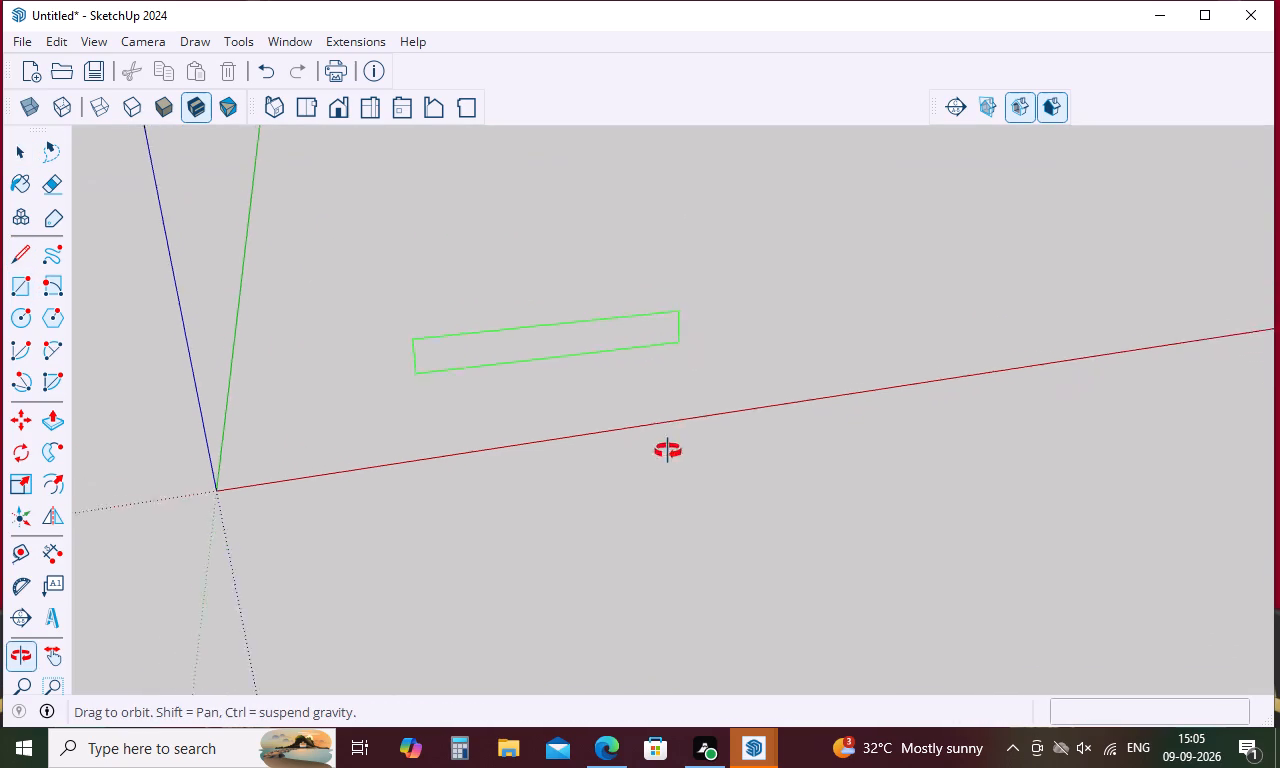
middle_click_drag(668, 451, 659, 506)
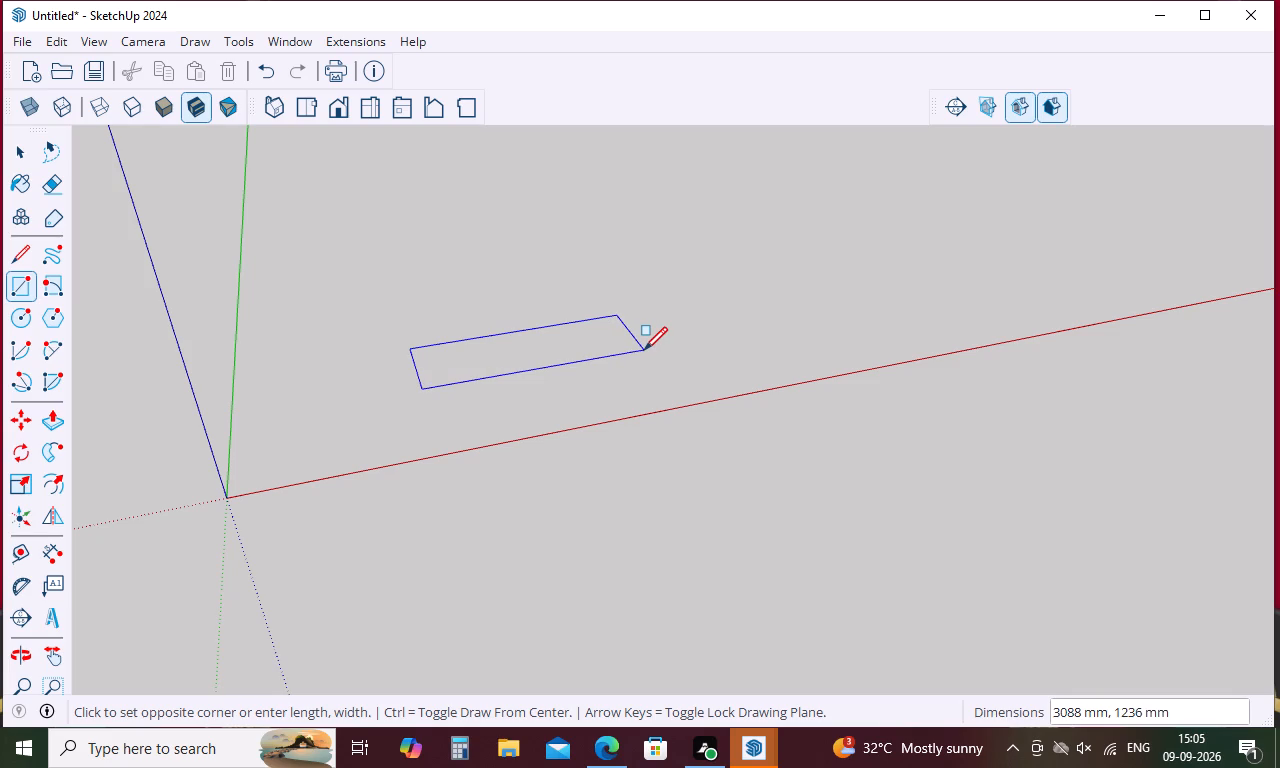
key("1")
type("800")
key("comma")
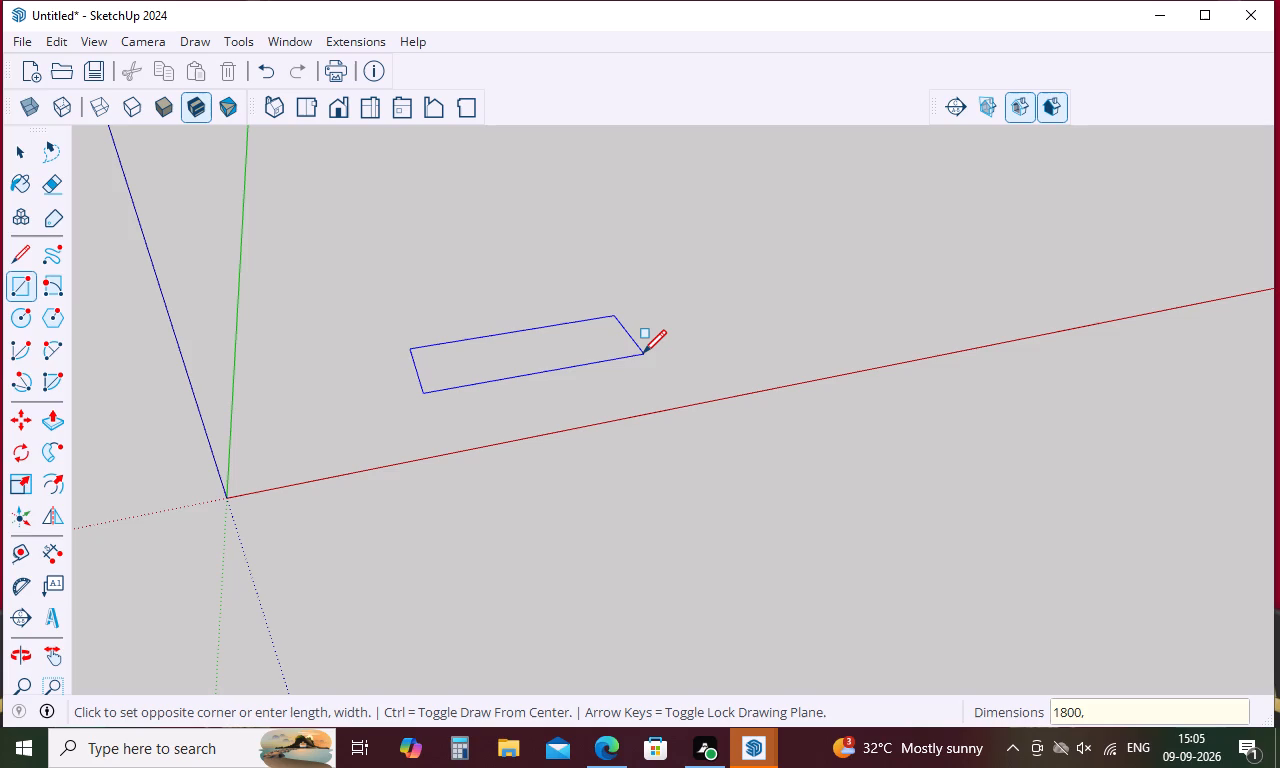
type("900")
key("Return")
key("space")
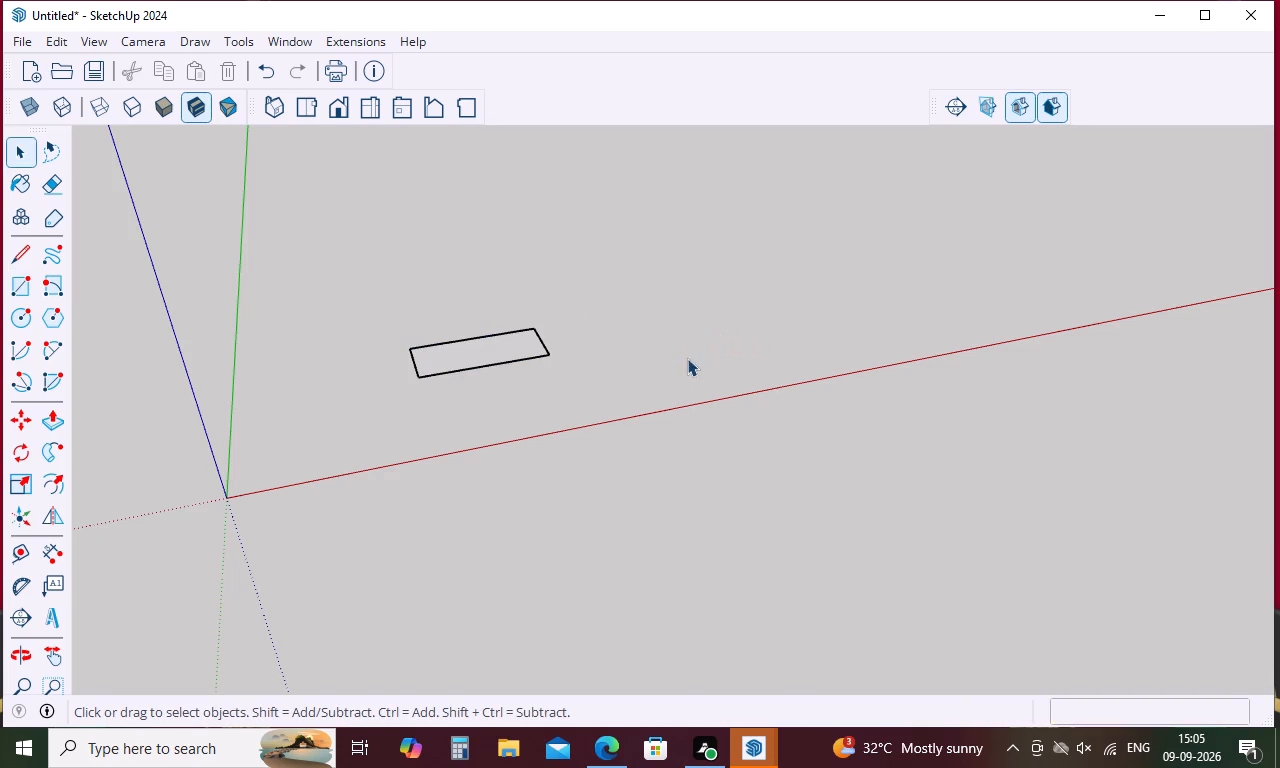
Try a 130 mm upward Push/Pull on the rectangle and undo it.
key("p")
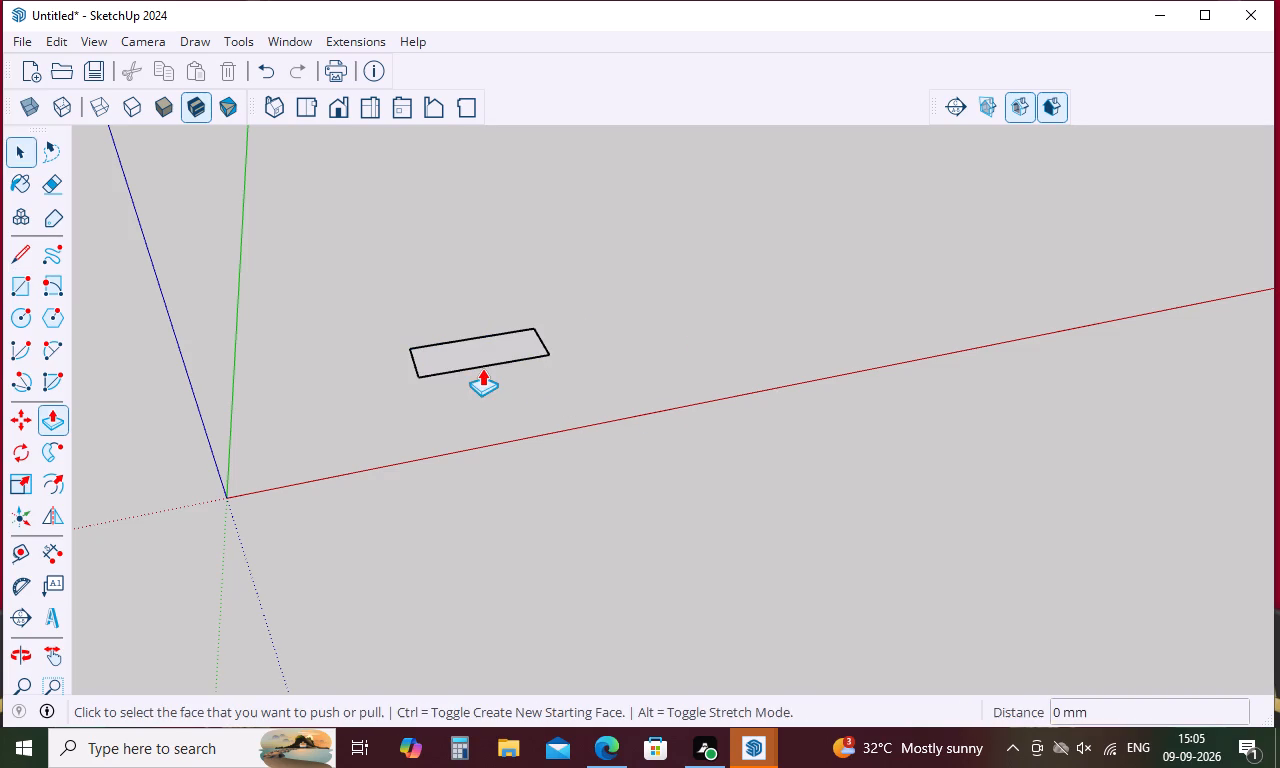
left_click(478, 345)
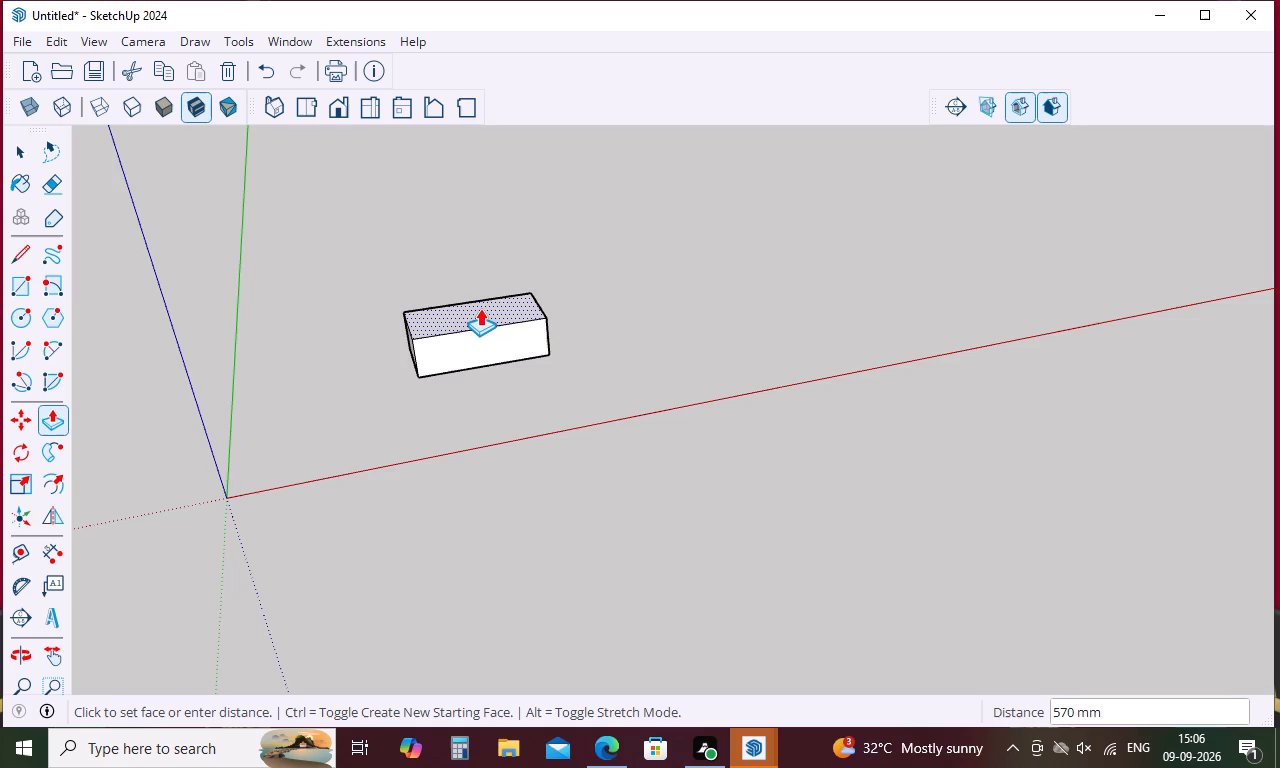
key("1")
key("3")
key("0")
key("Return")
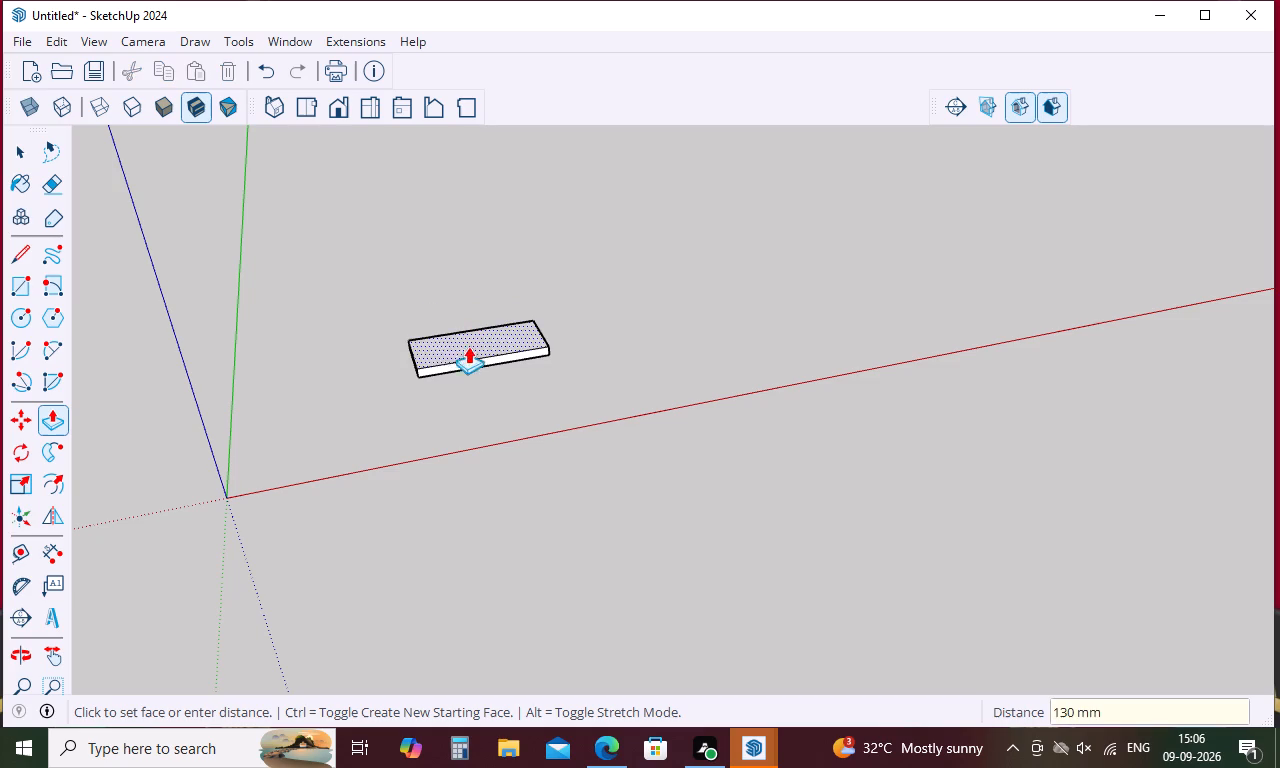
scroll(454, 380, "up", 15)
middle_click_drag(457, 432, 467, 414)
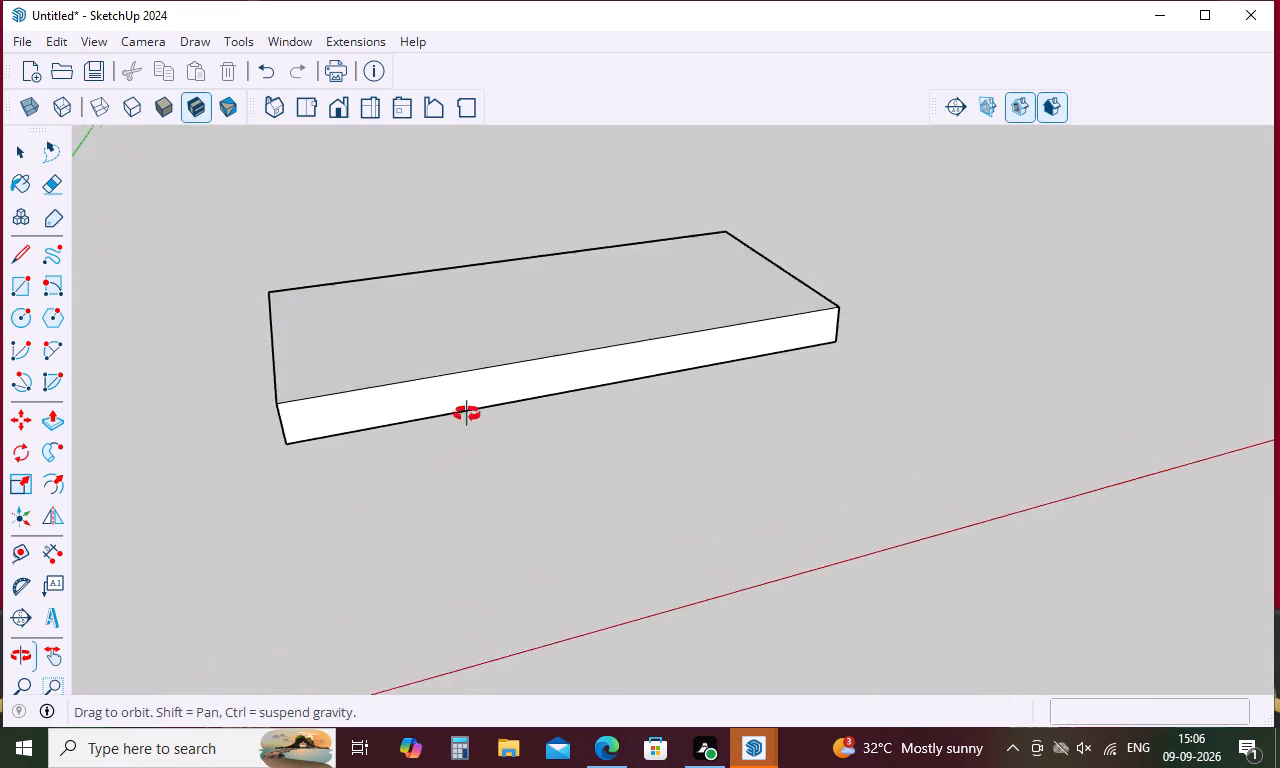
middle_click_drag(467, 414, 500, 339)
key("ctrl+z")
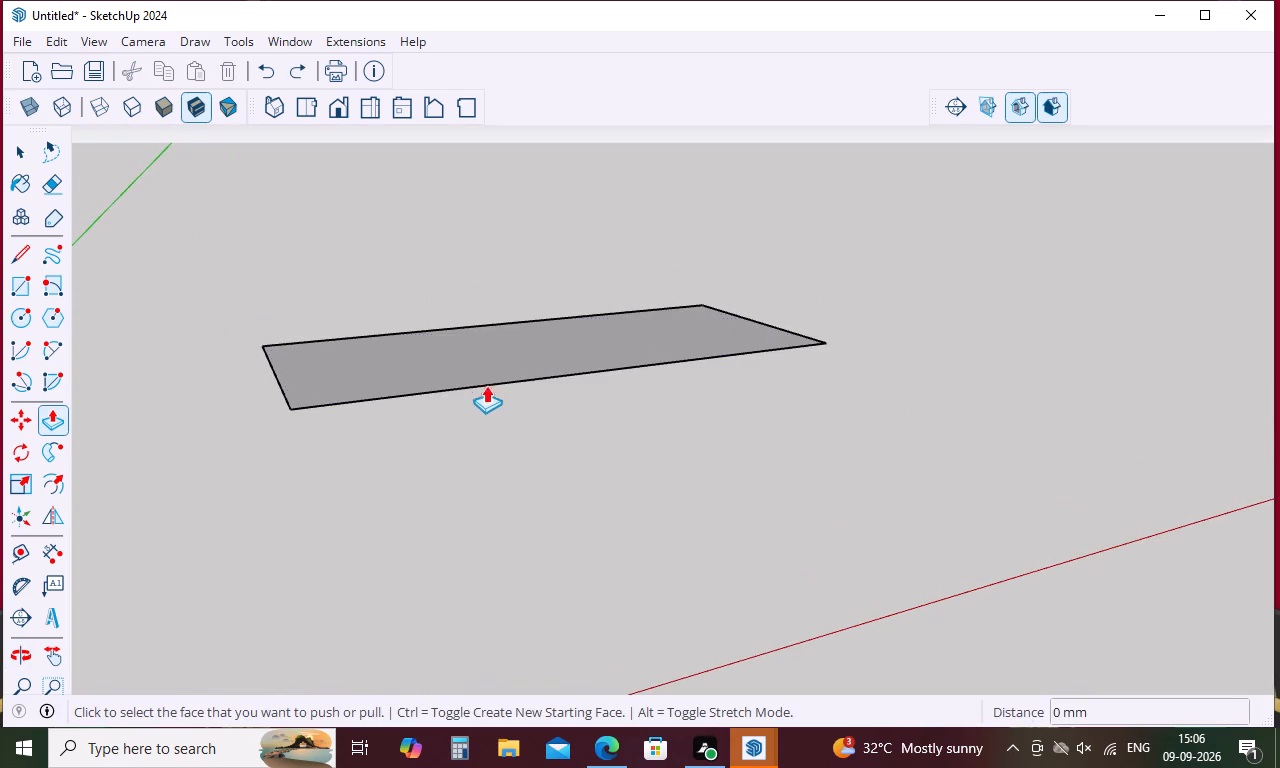
Push/Pull the rectangle upward 50 mm to form the tabletop slab.
left_click(486, 366)
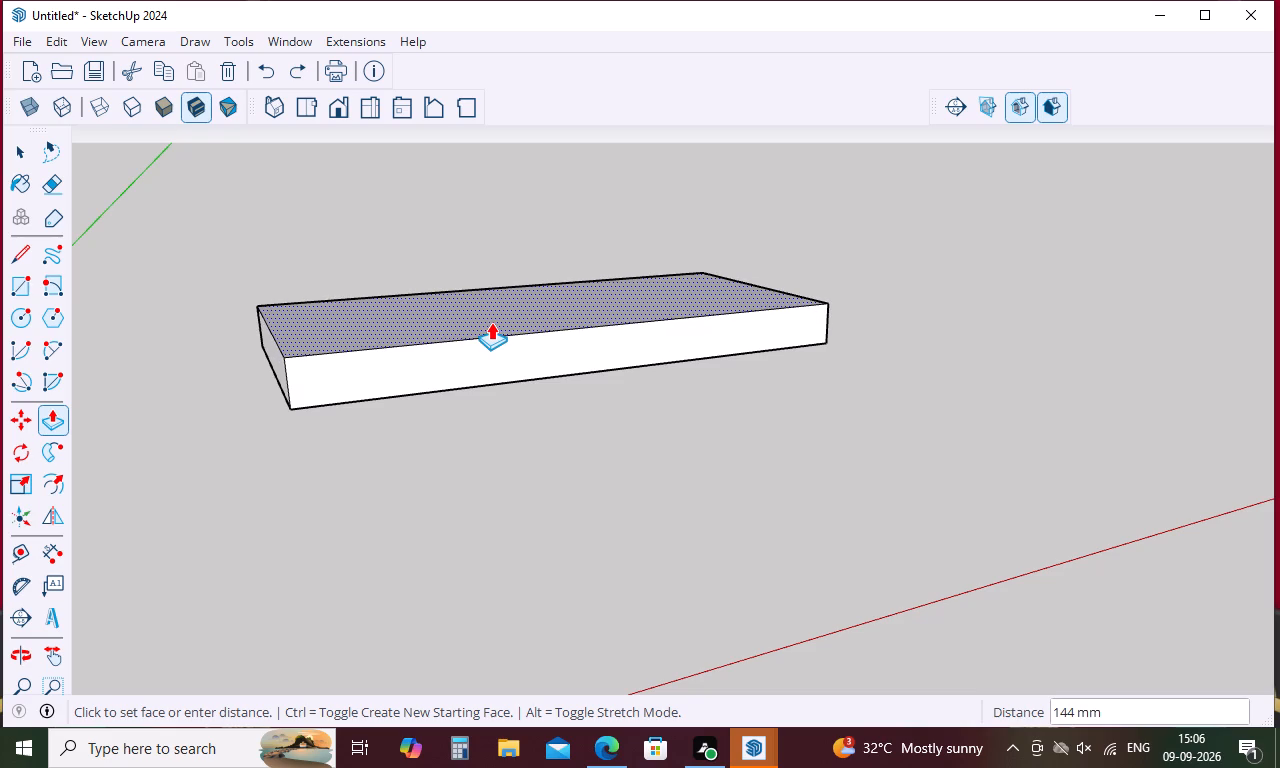
type("50")
key("Return")
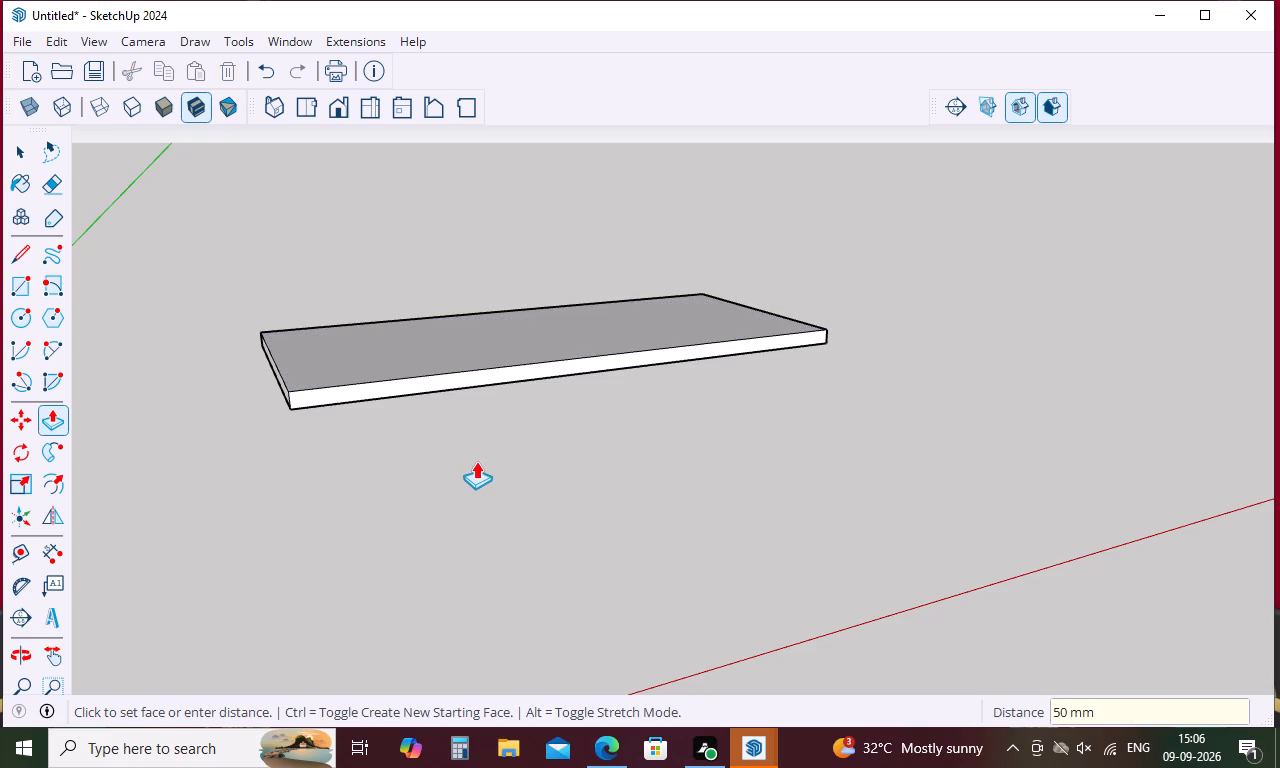
key("space")
Select all of the slab's connected faces and edges and make them a group.
scroll(476, 434, "down", 6)
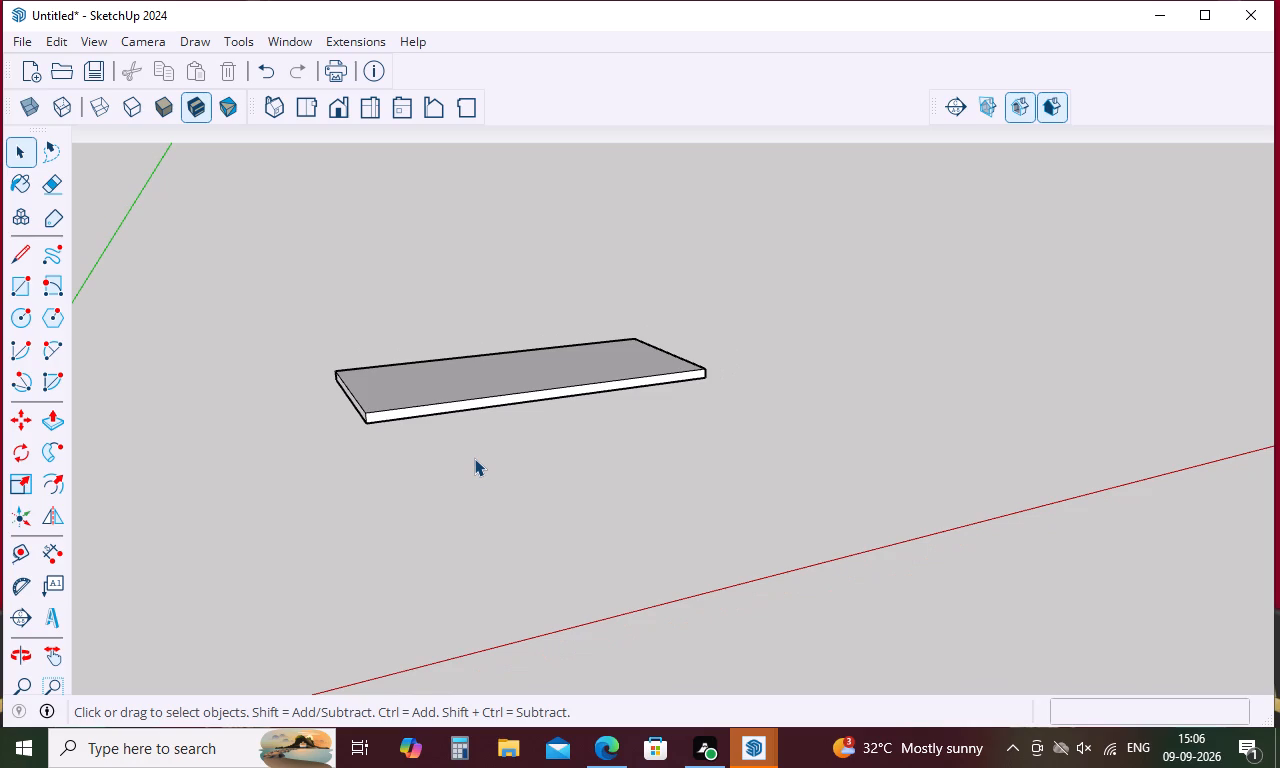
key("space")
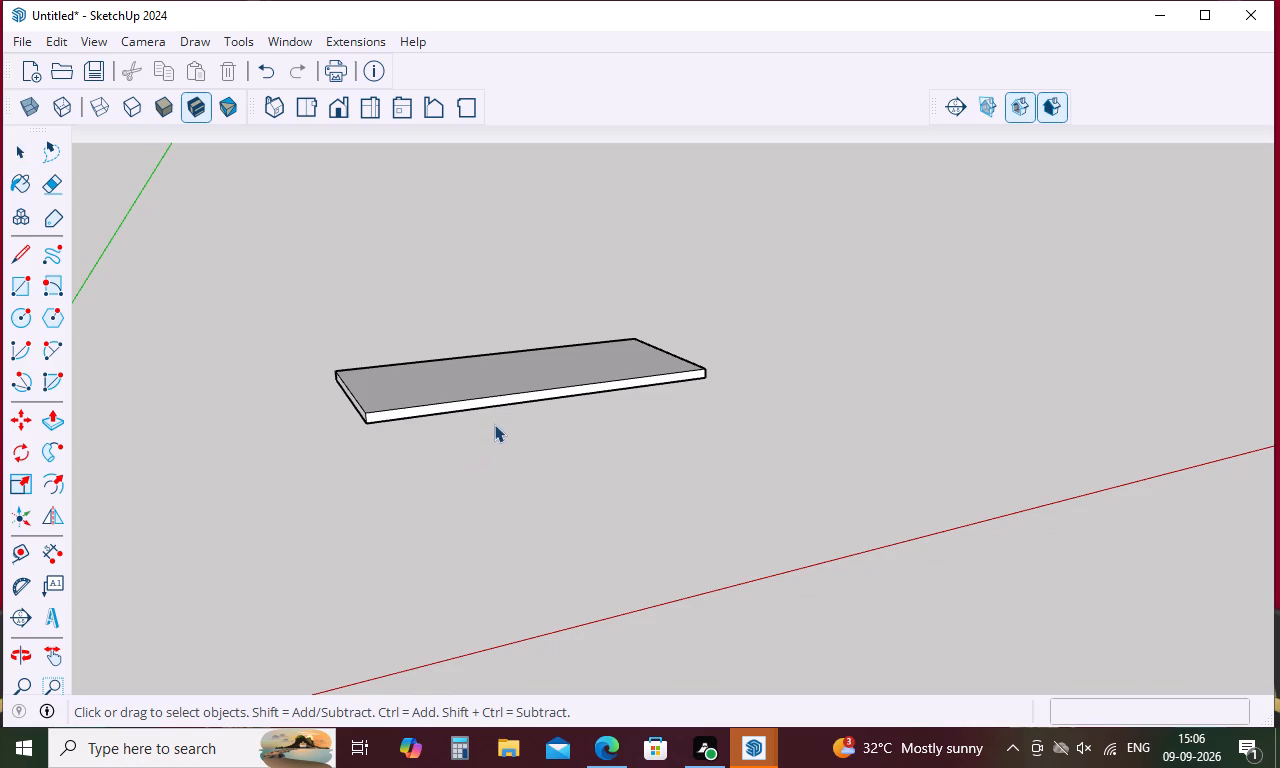
triple_click(499, 400)
left_click(500, 400)
right_click(500, 400)
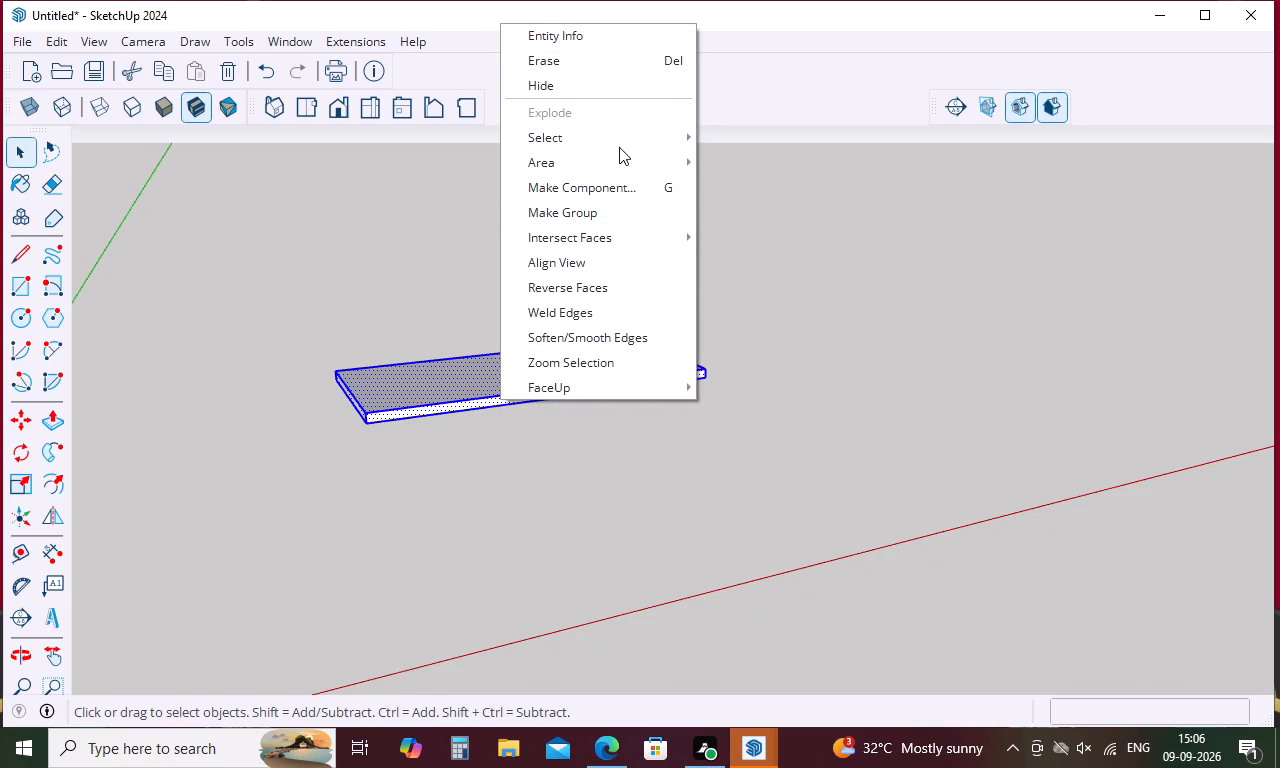
left_click(615, 215)
left_click(825, 593)
Draw a line along one short edge of the grouped slab's top face, from corner to corner.
middle_click_drag(646, 456, 653, 543)
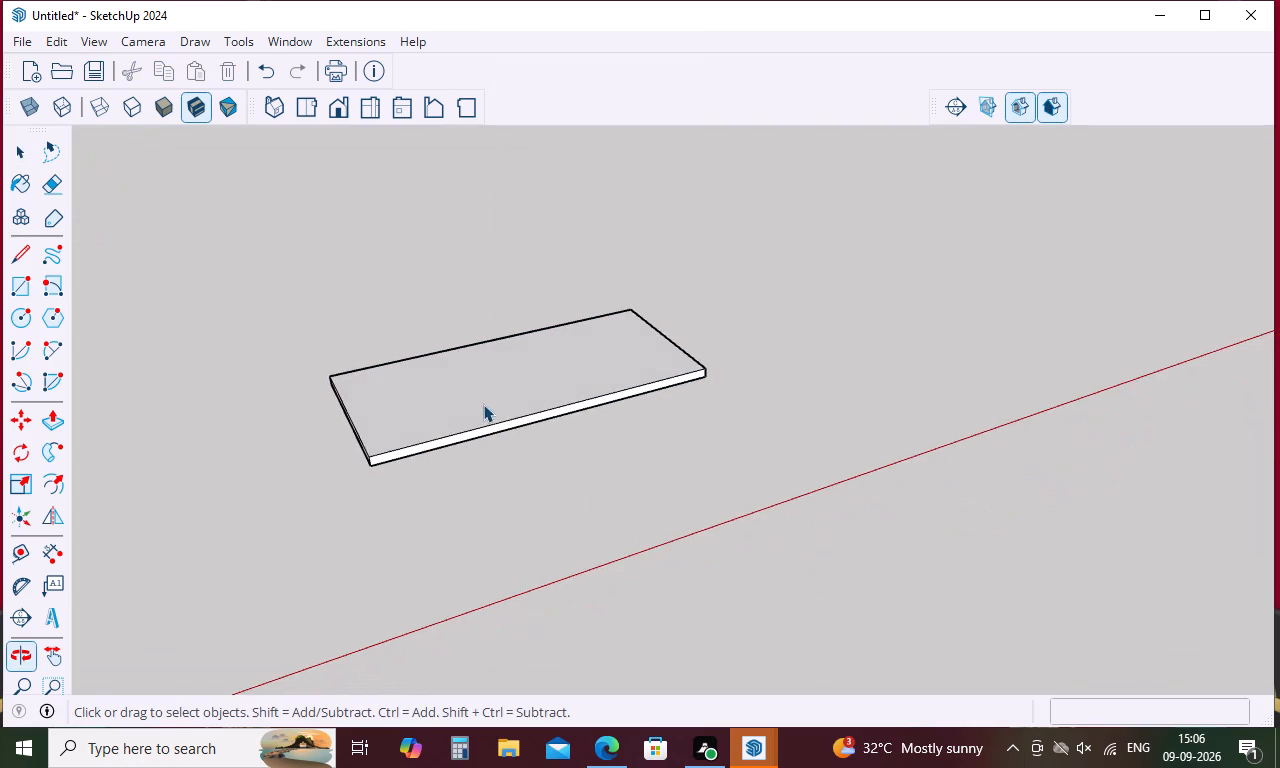
scroll(482, 395, "up", 3)
key("l")
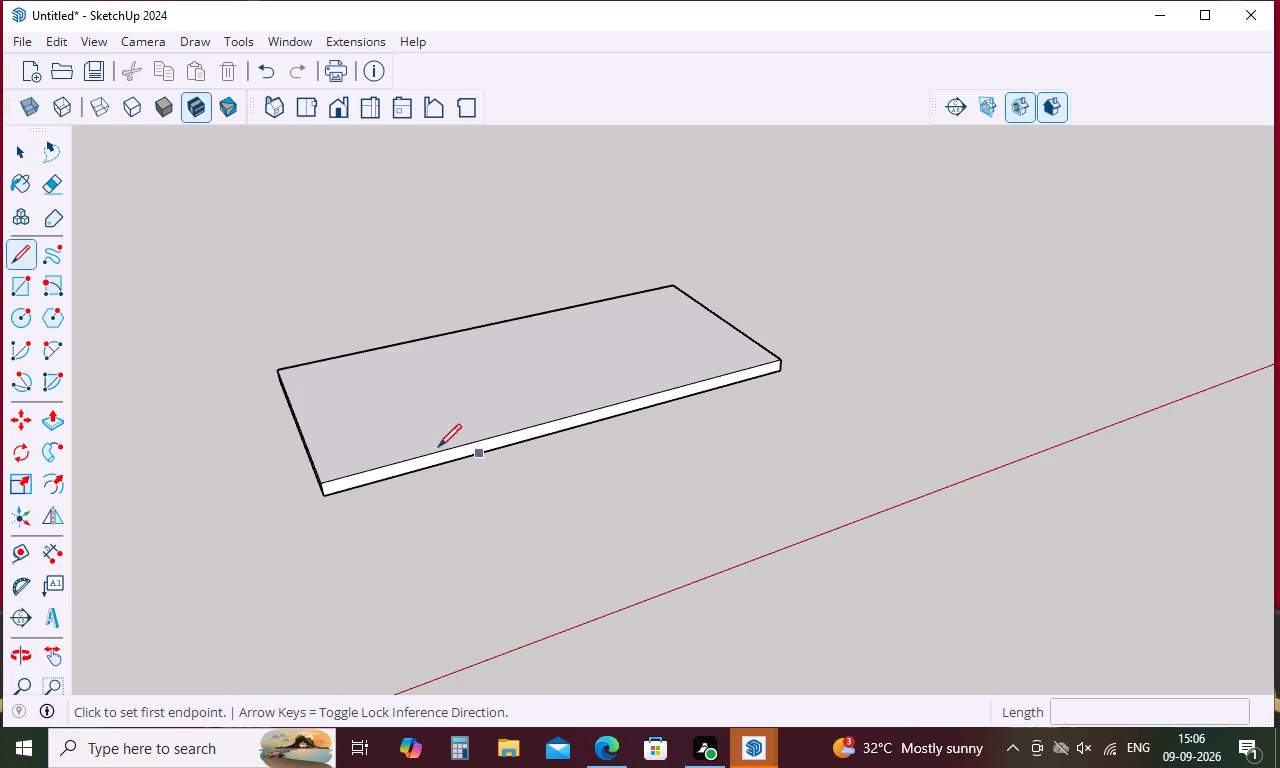
left_click(277, 370)
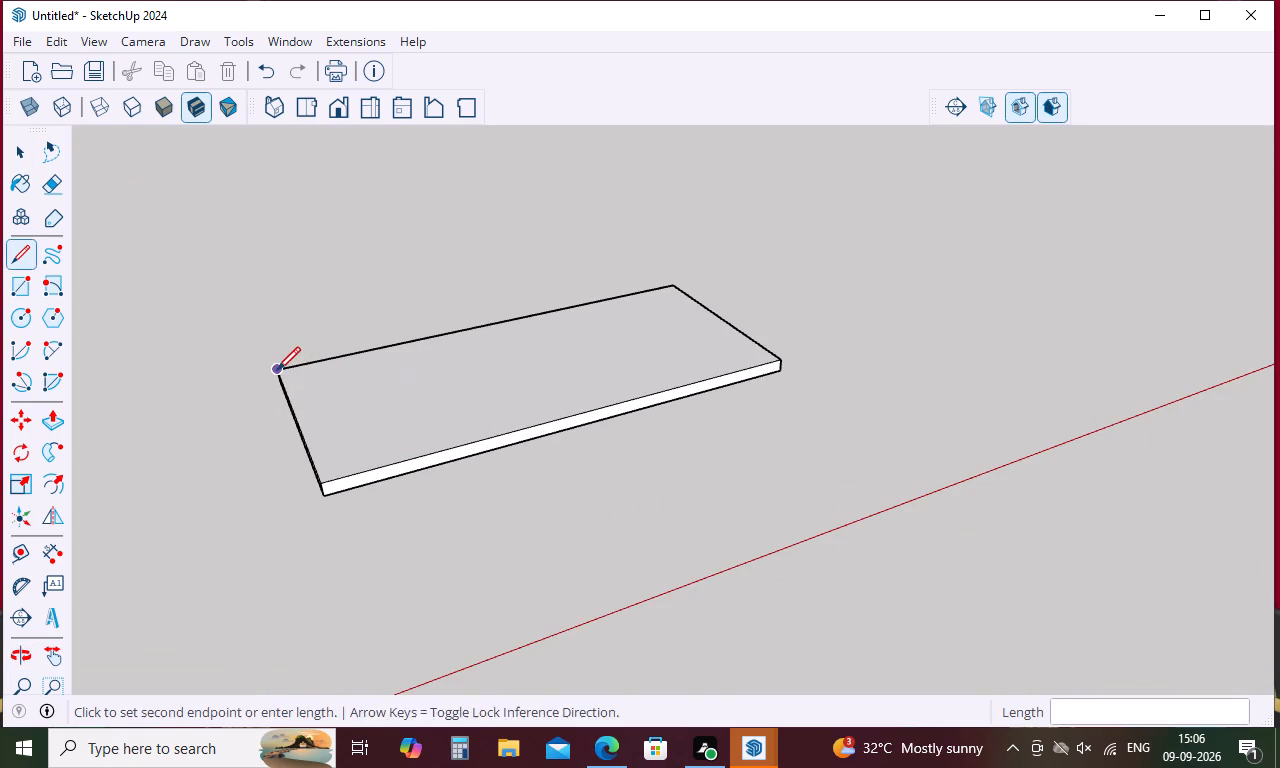
left_click(323, 483)
key("space")
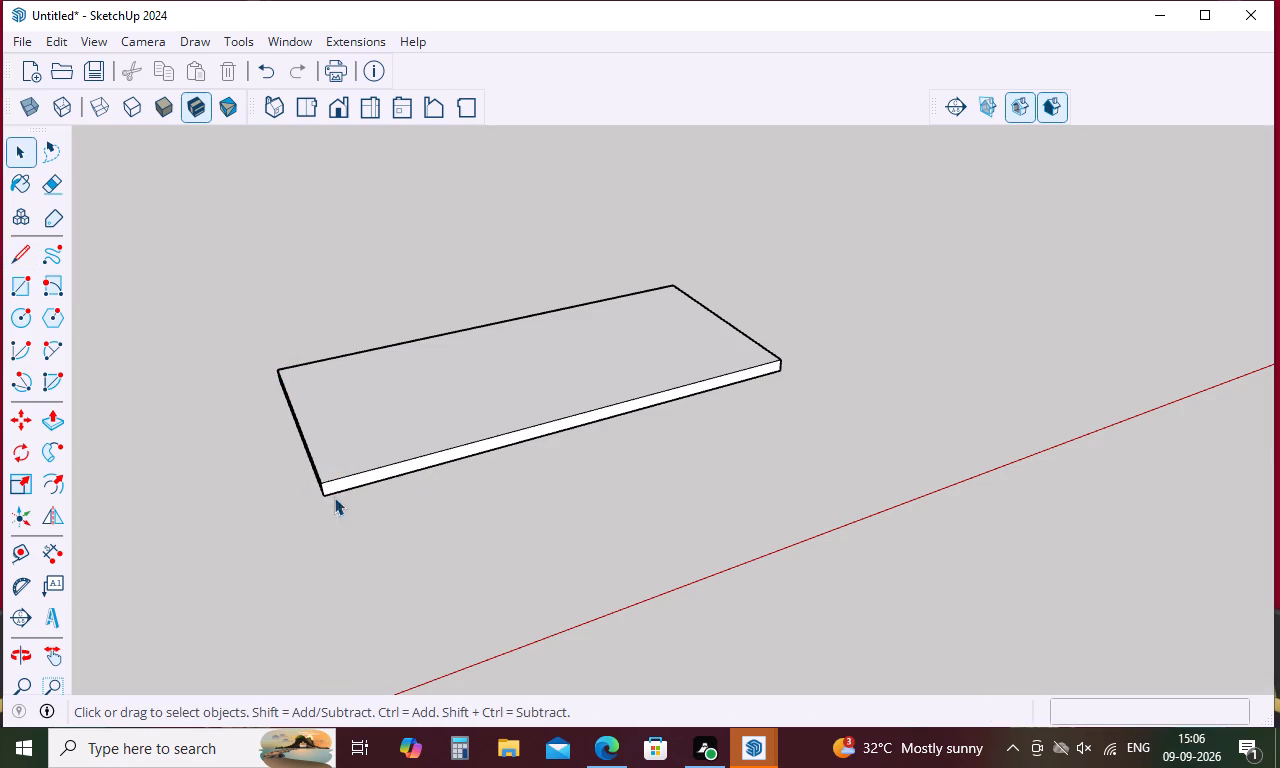
Copy the short-edge line 1800 mm along the slab to its opposite short edge.
left_click(296, 420)
key("m")
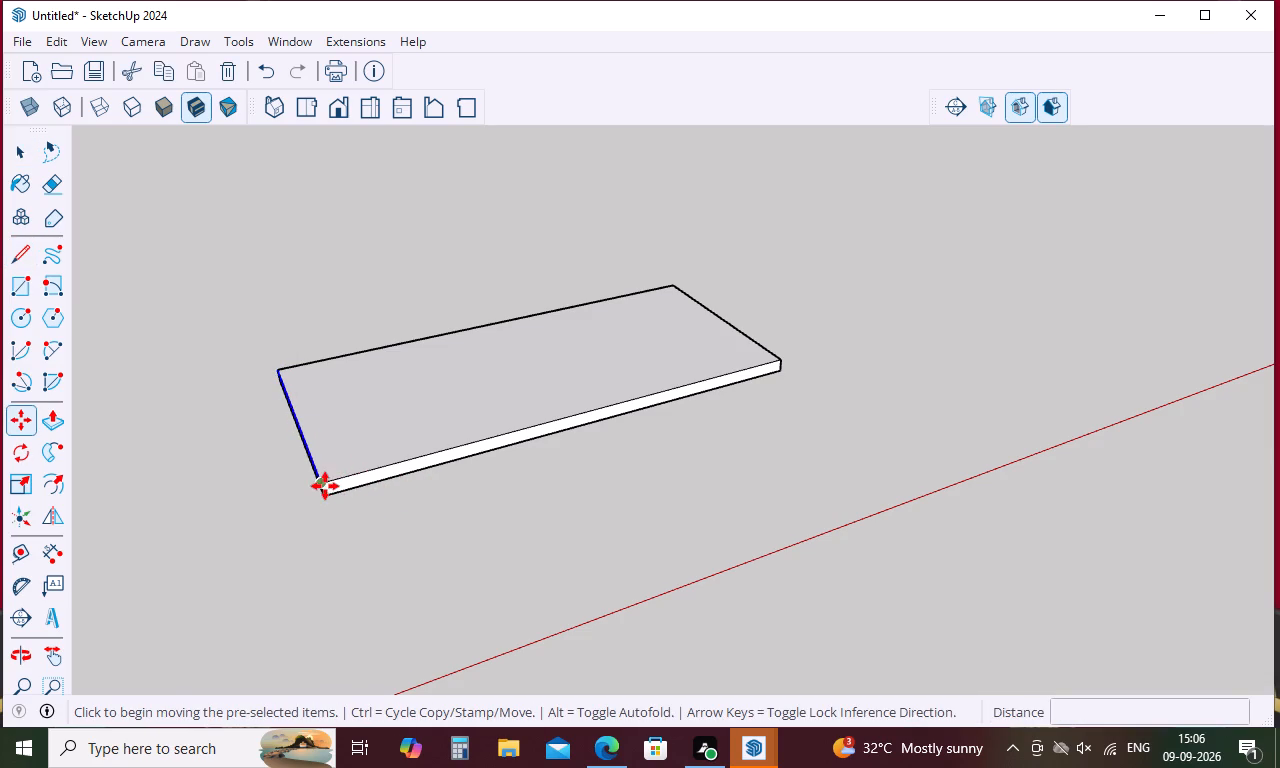
left_click(320, 484)
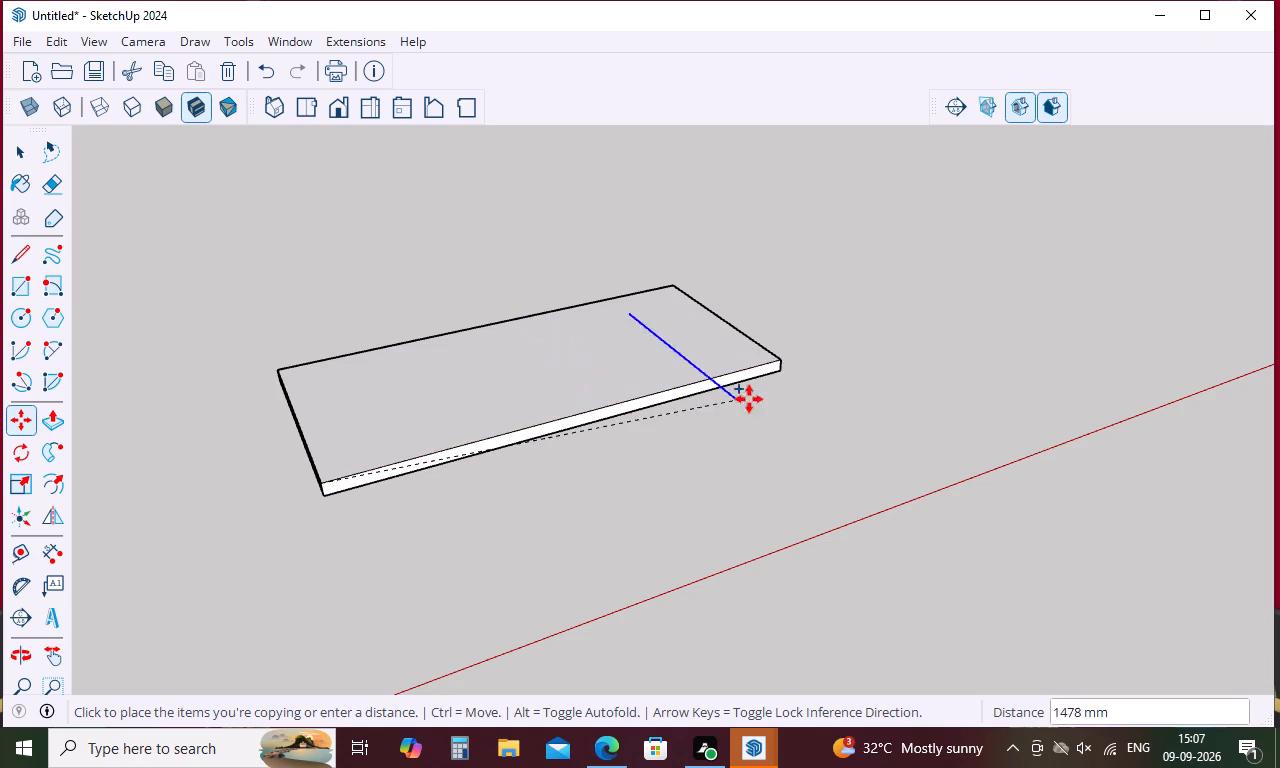
left_click(782, 362)
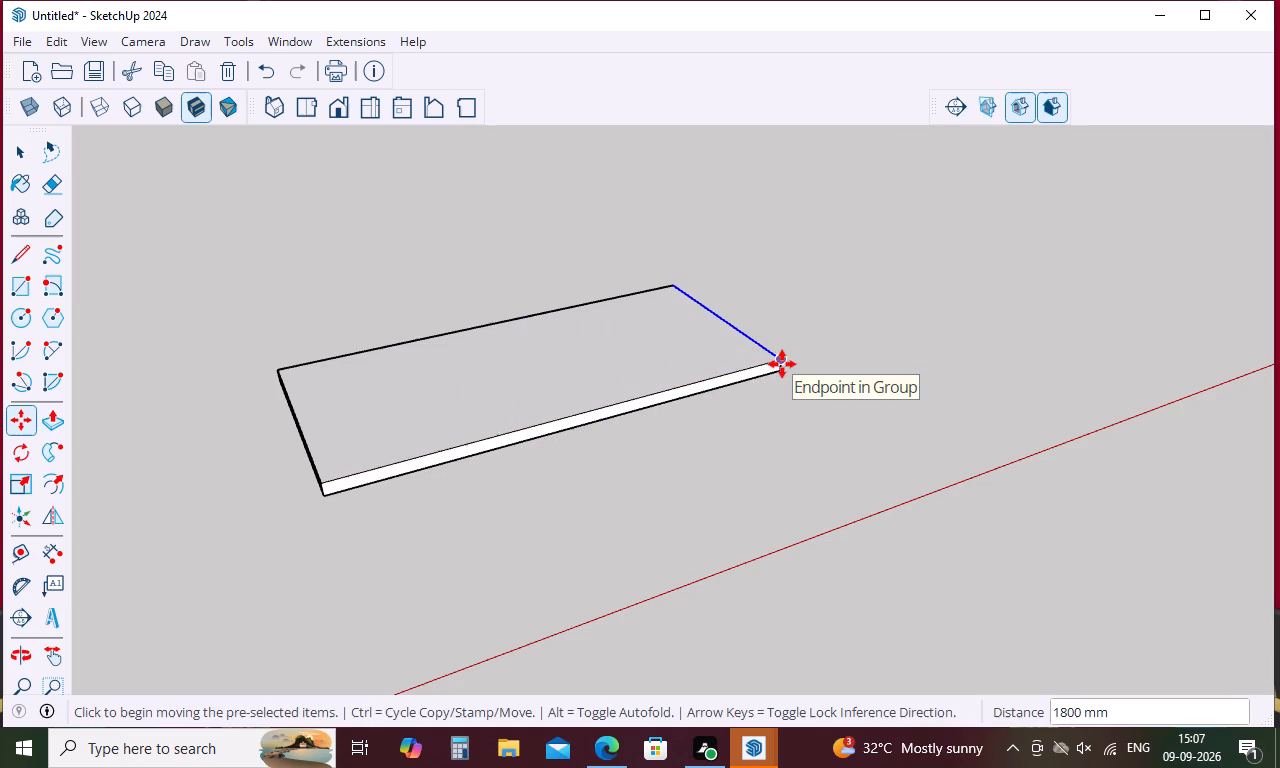
Divide the 1800 mm line copy into 28 equal spacings across the tabletop.
key("2")
type("8/")
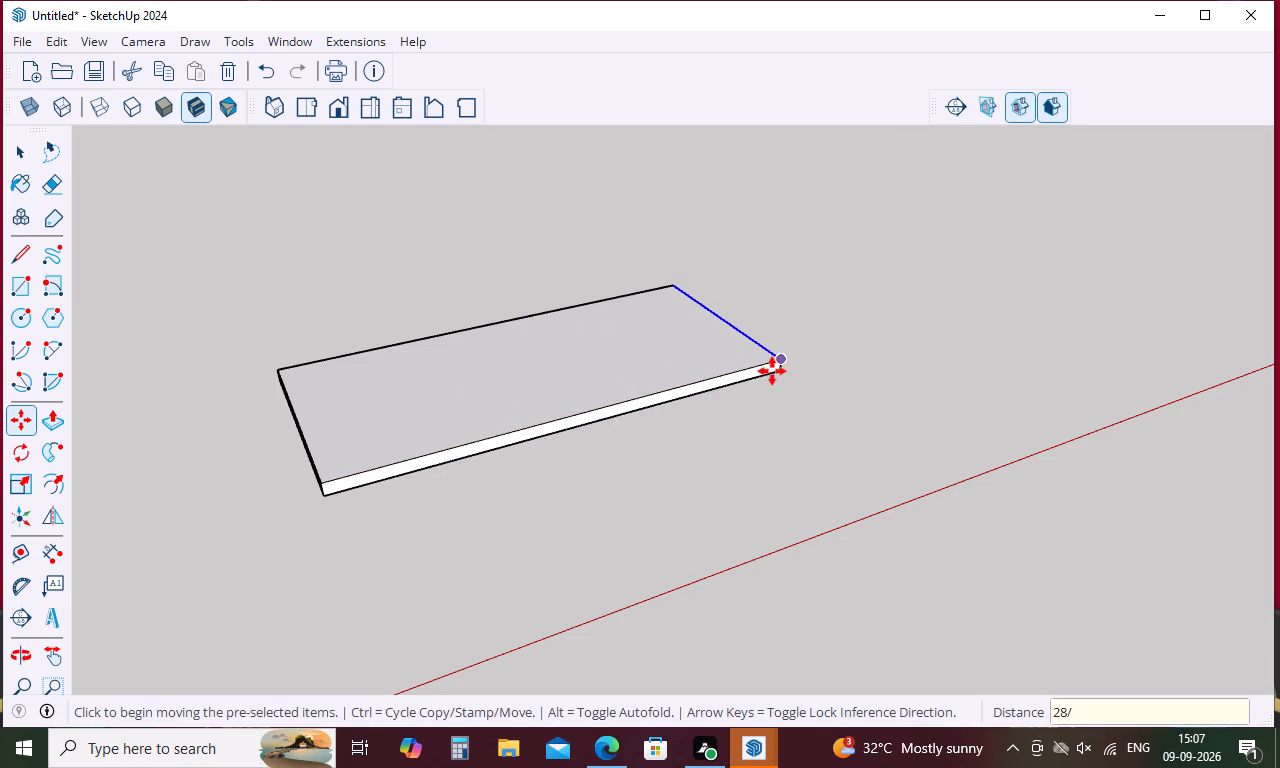
key("Return")
key("space")
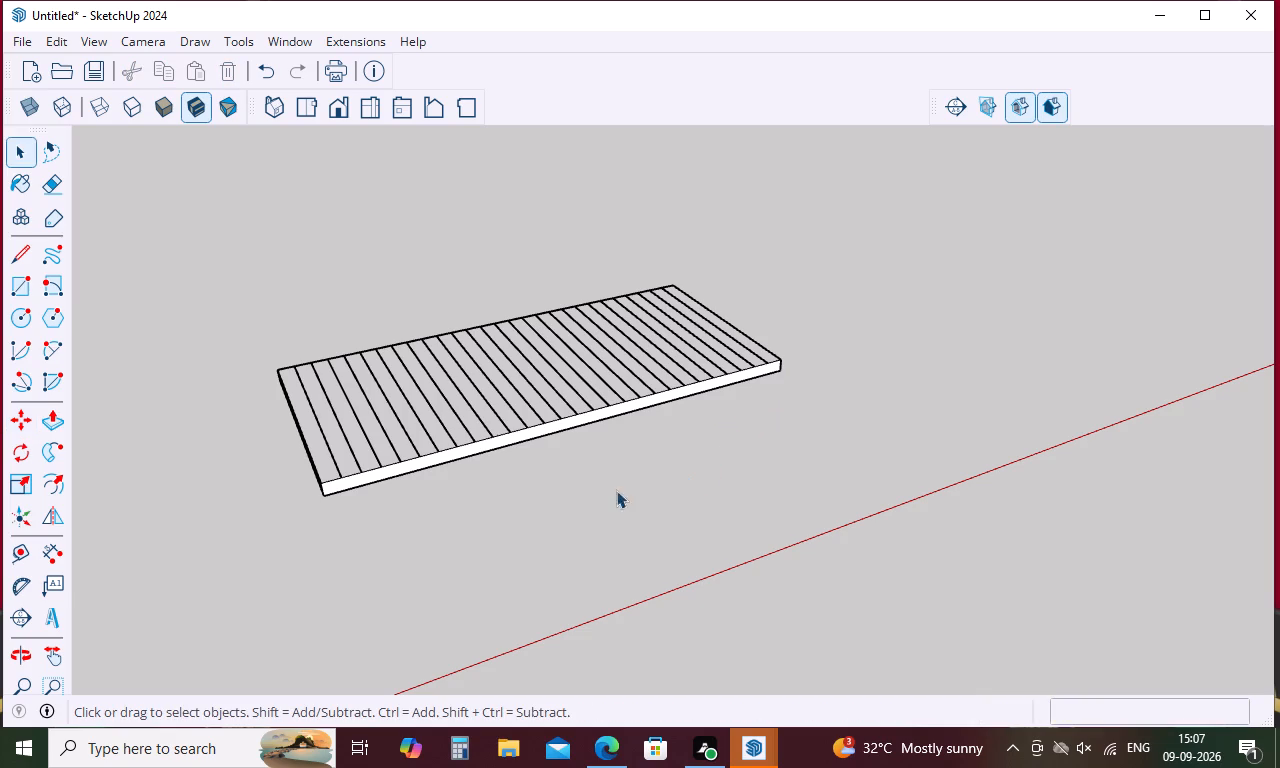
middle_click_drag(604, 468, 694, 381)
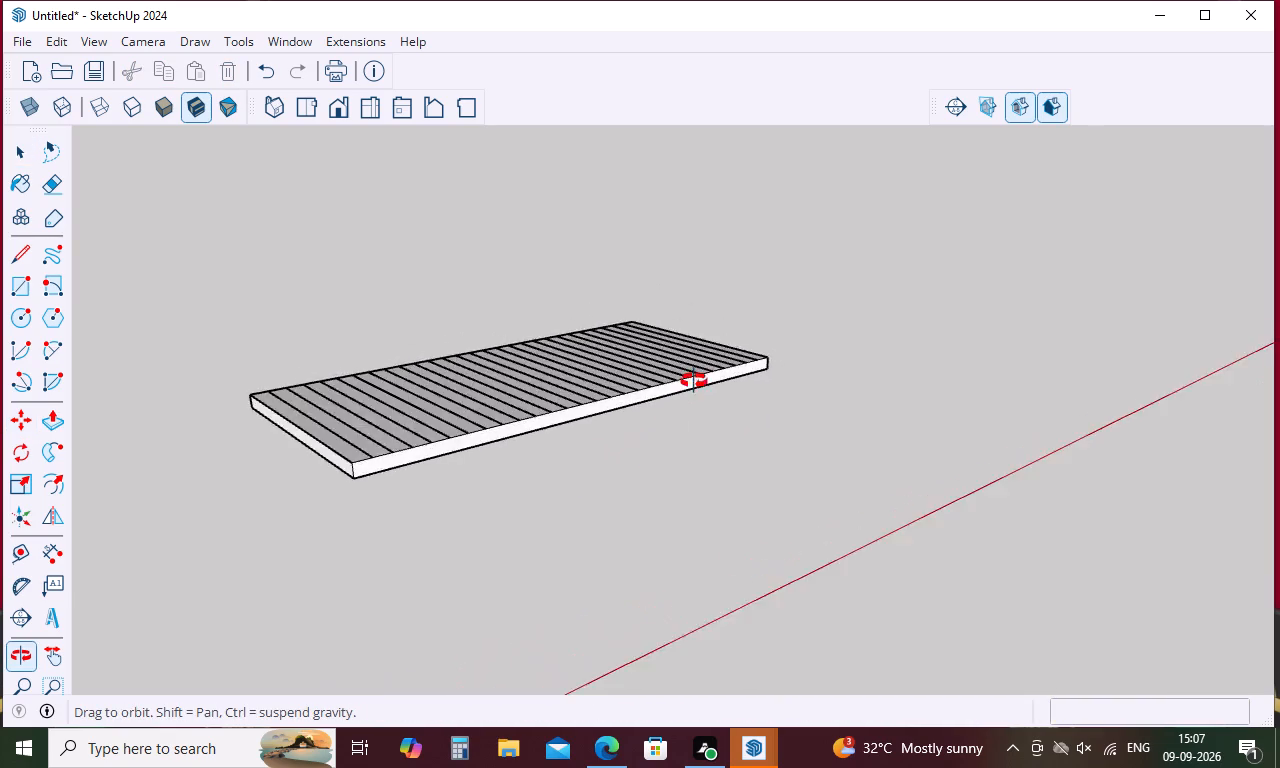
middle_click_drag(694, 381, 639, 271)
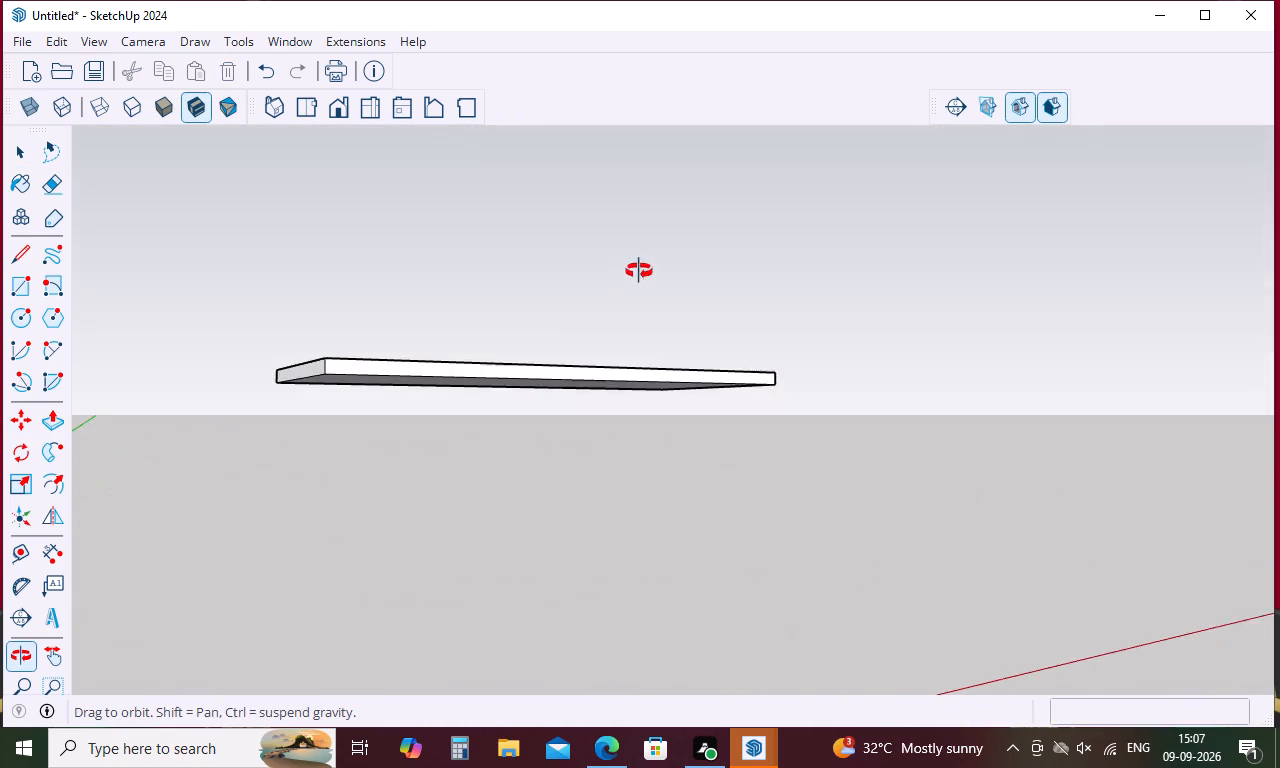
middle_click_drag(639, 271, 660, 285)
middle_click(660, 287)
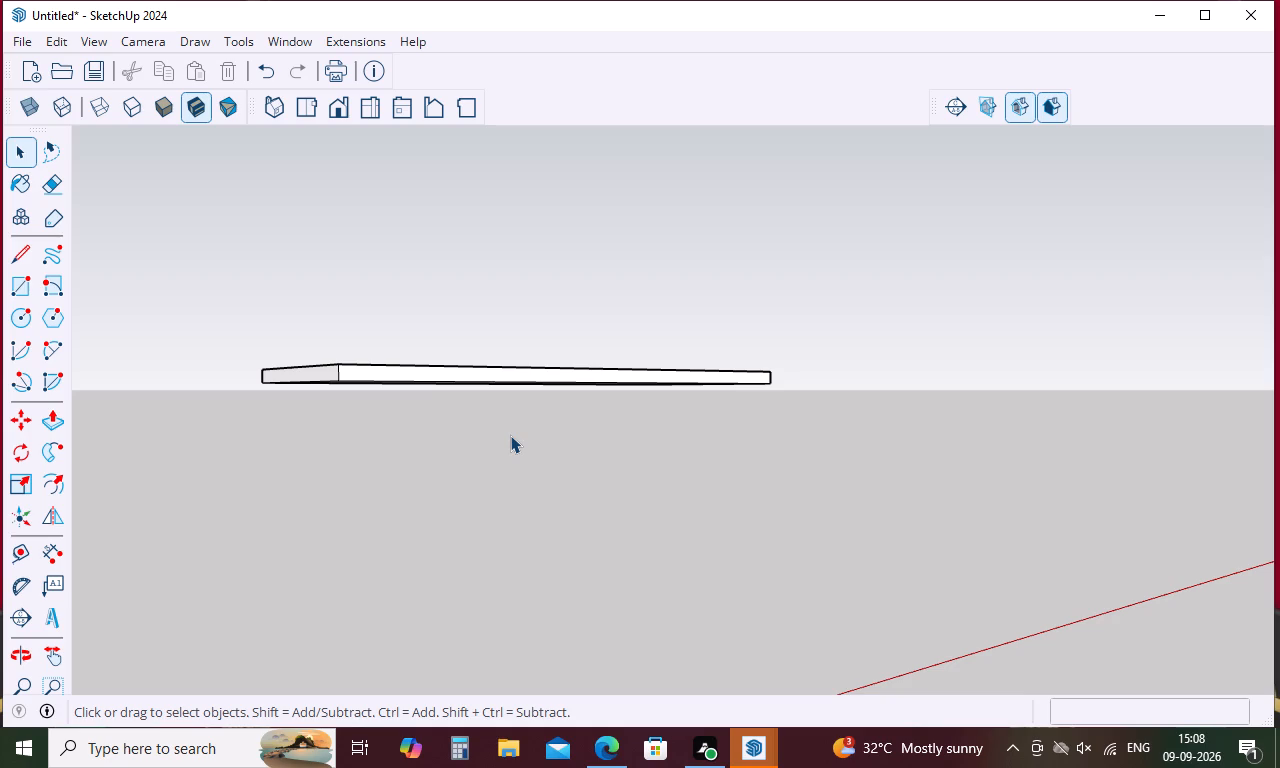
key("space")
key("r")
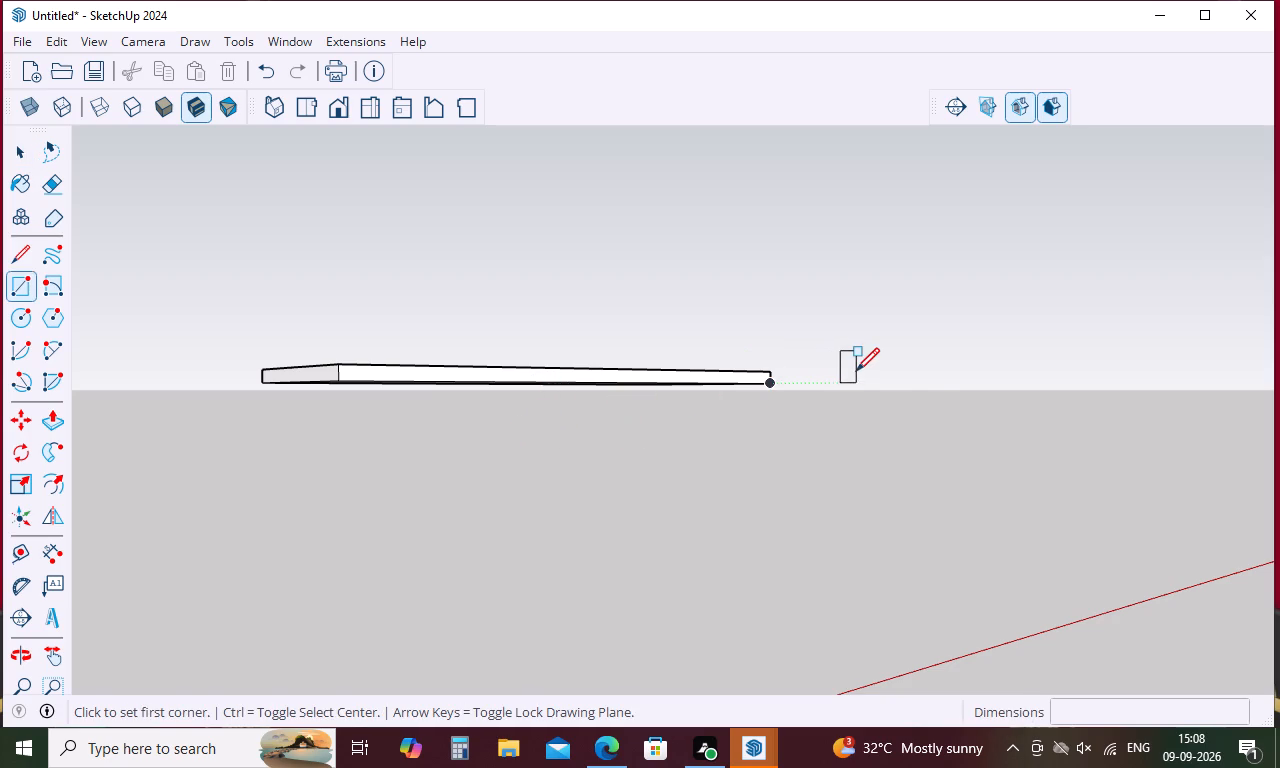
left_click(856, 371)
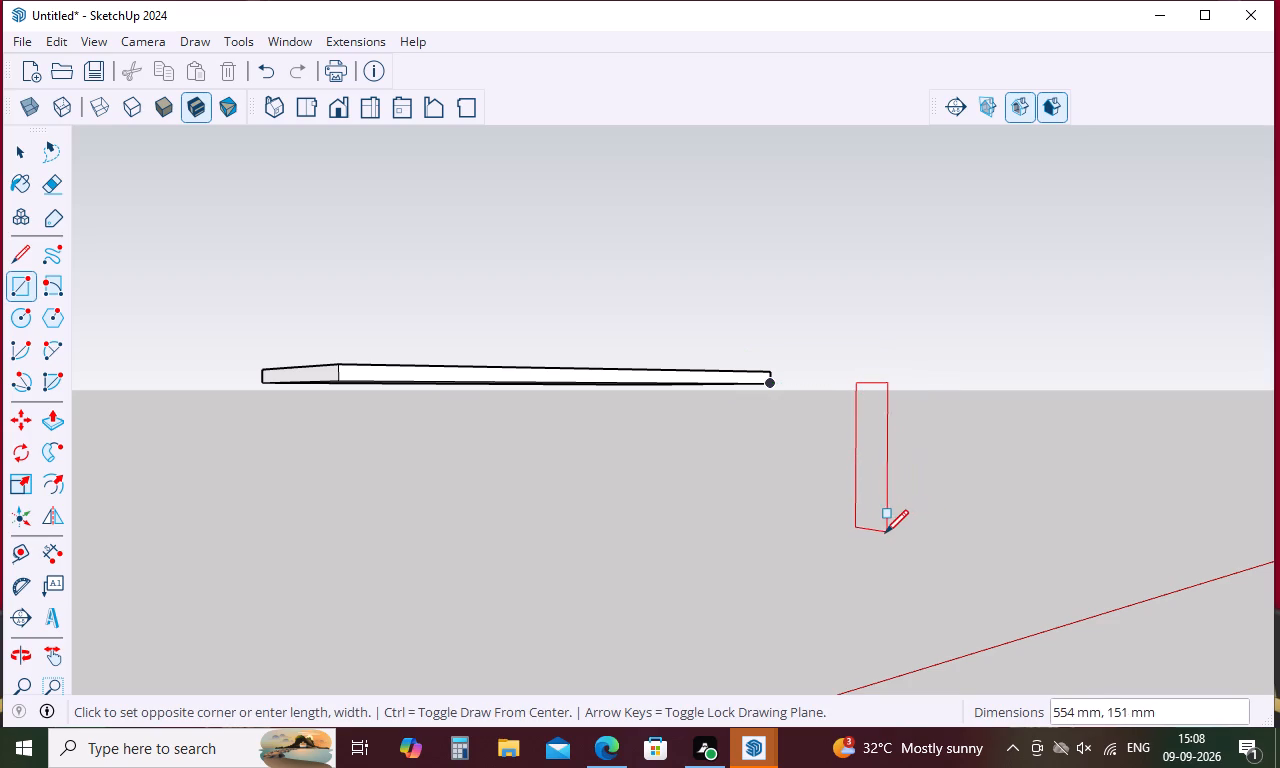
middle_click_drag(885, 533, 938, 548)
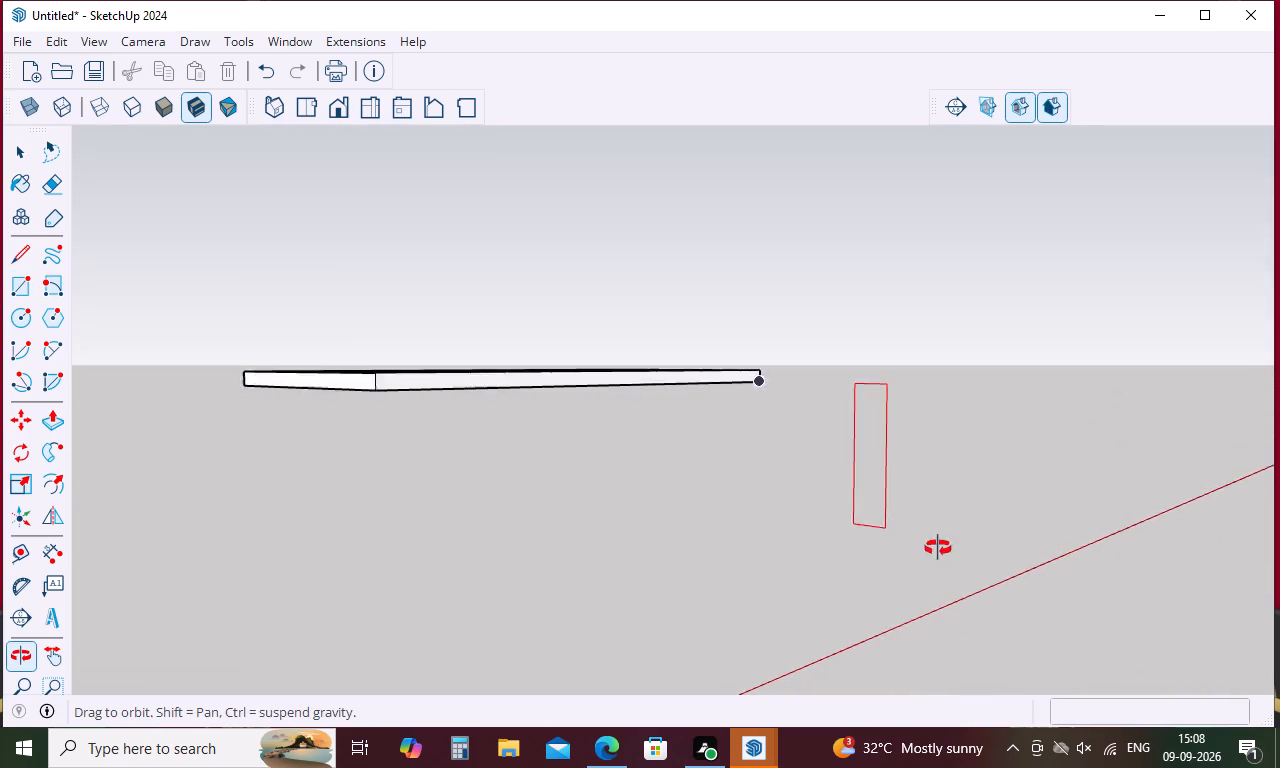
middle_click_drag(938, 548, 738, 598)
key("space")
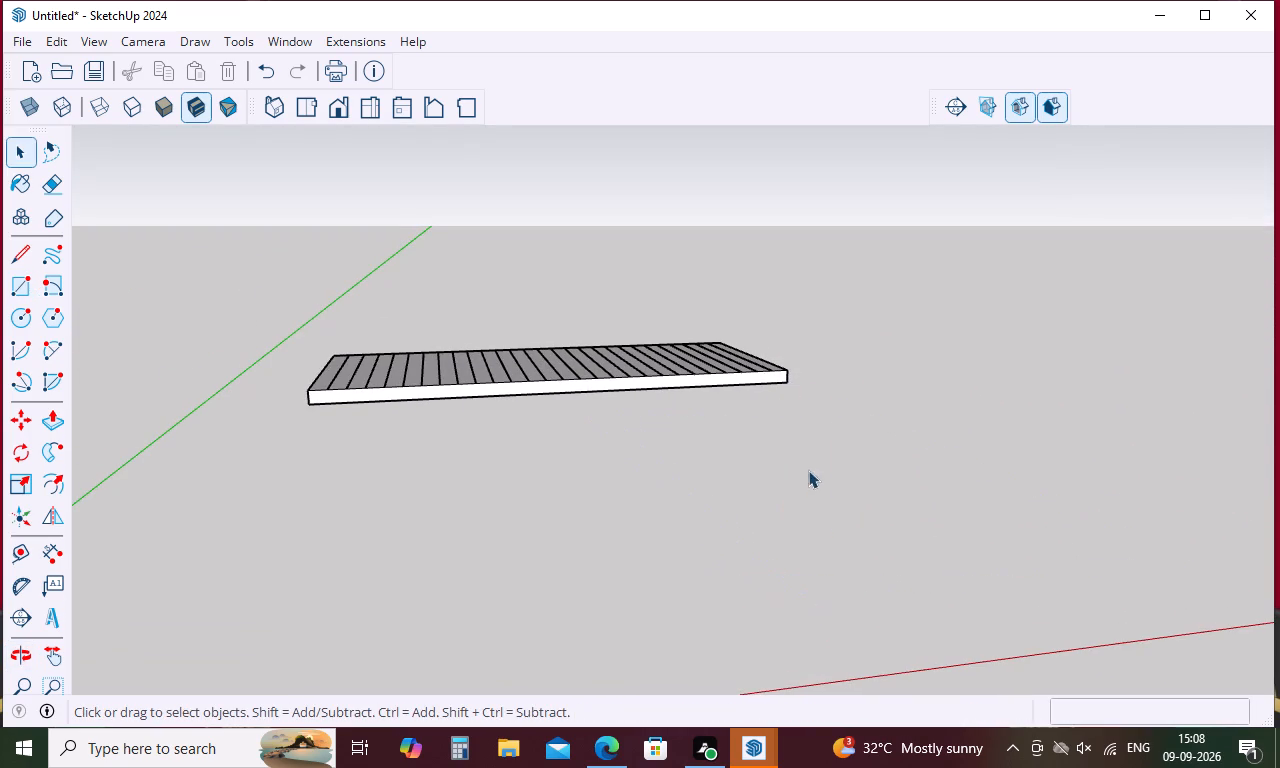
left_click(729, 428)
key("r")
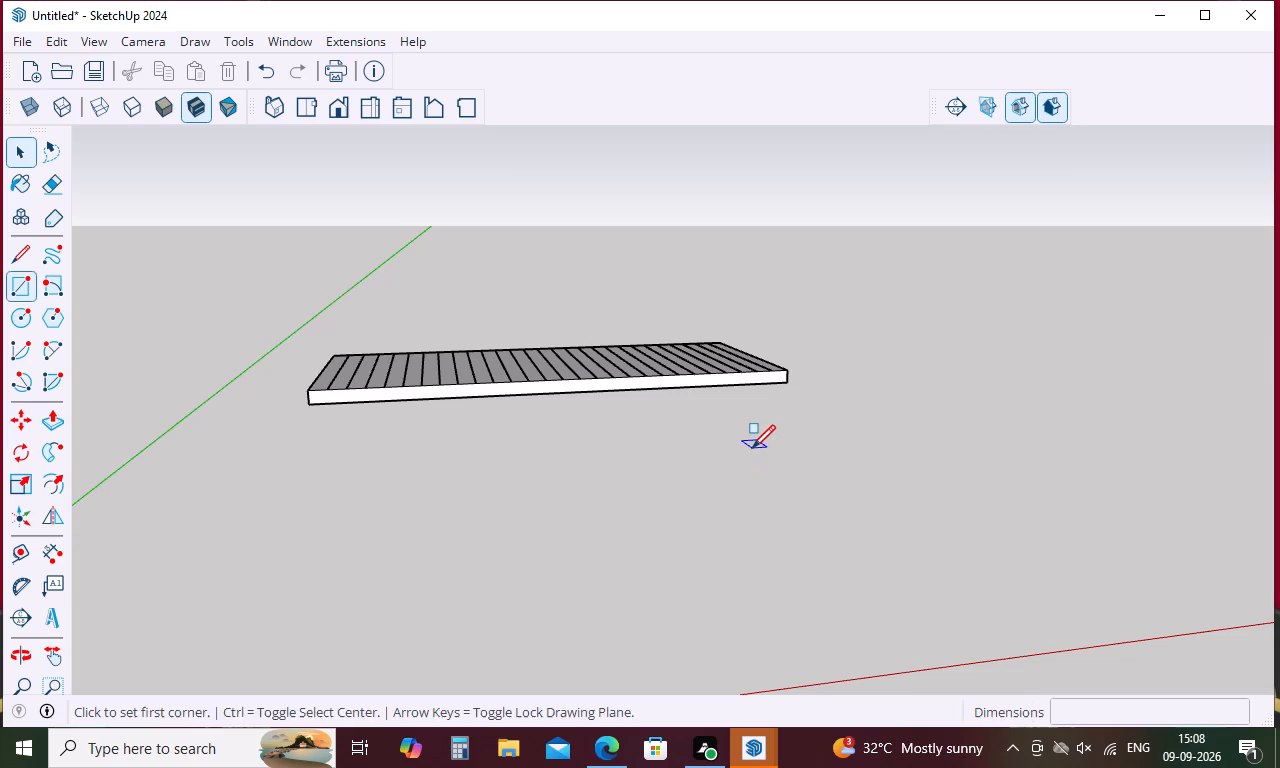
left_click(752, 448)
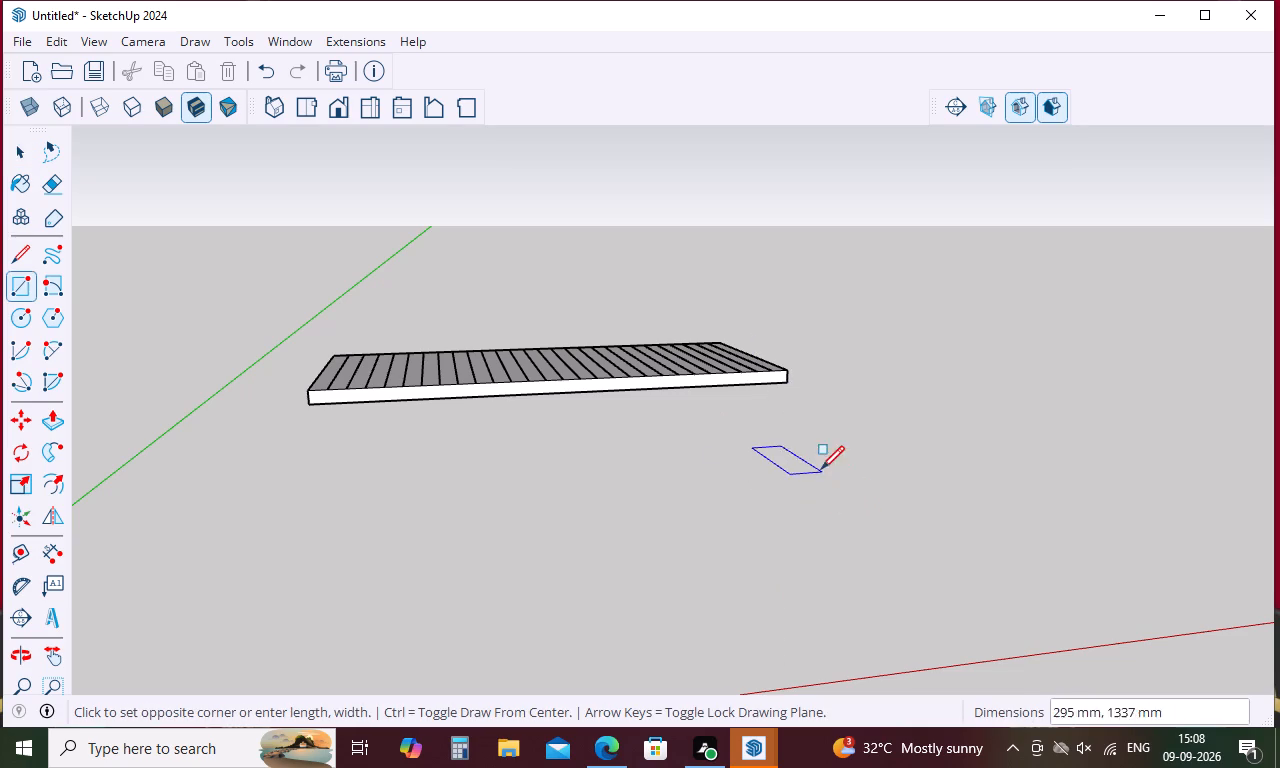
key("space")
Draw an upright 100 by 858 mm rectangle in open space beyond the tabletop's short end.
key("r")
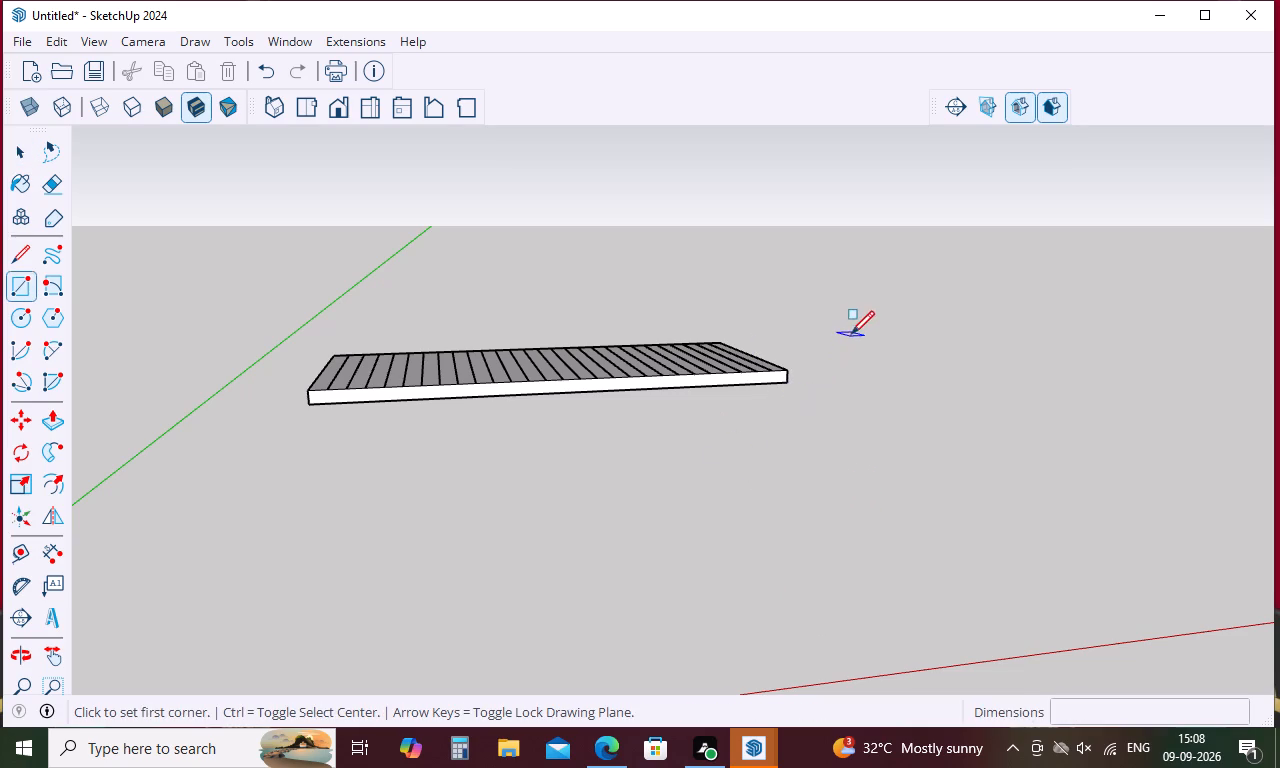
left_click(851, 333)
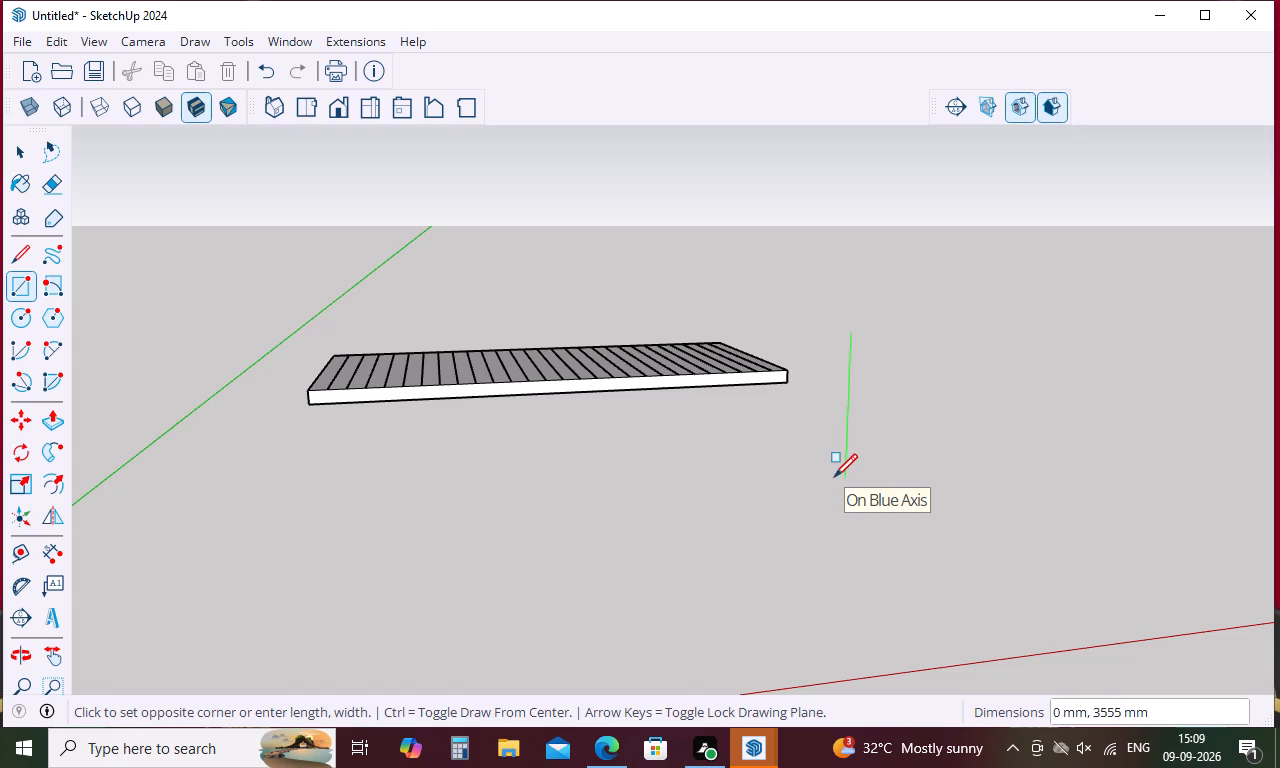
key("5")
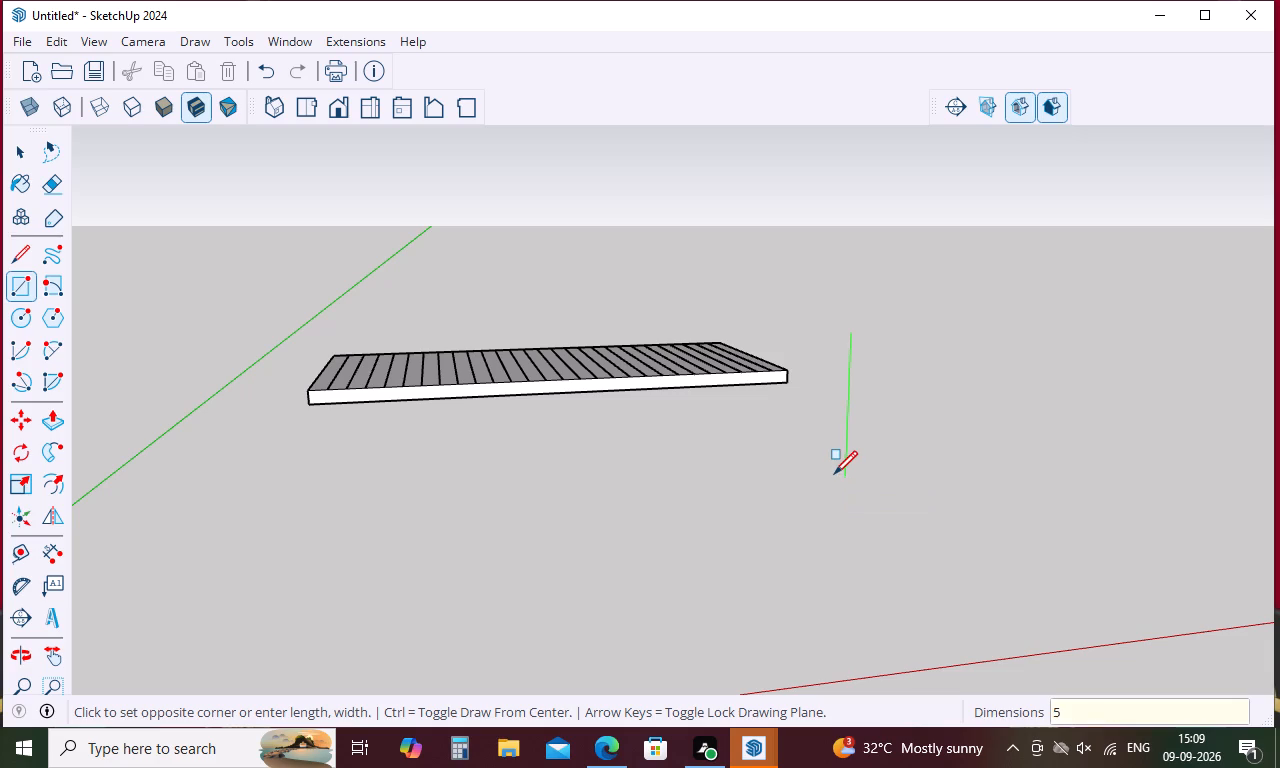
type("0,")
type("100")
key("BackSpace")
key("BackSpace")
key("BackSpace")
key("BackSpace")
key("BackSpace")
key("BackSpace")
type("100")
key("comma")
type("858")
key("Return")
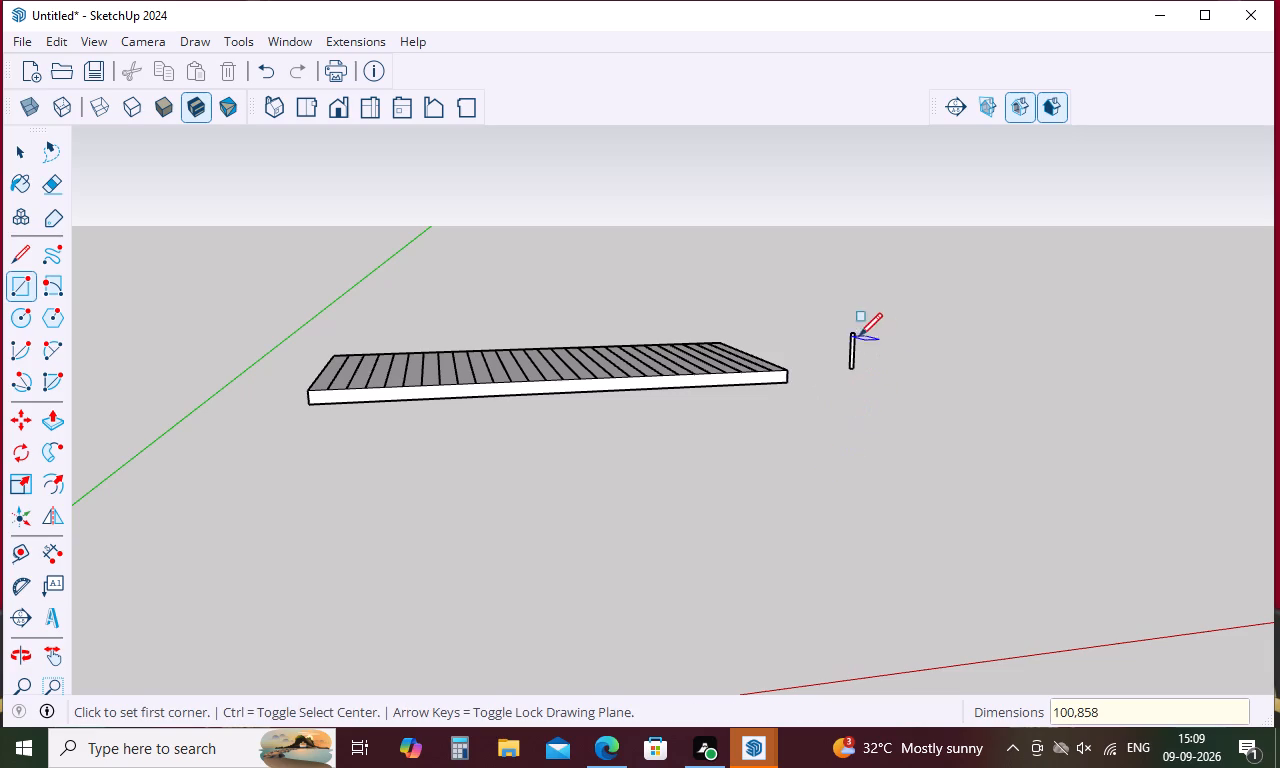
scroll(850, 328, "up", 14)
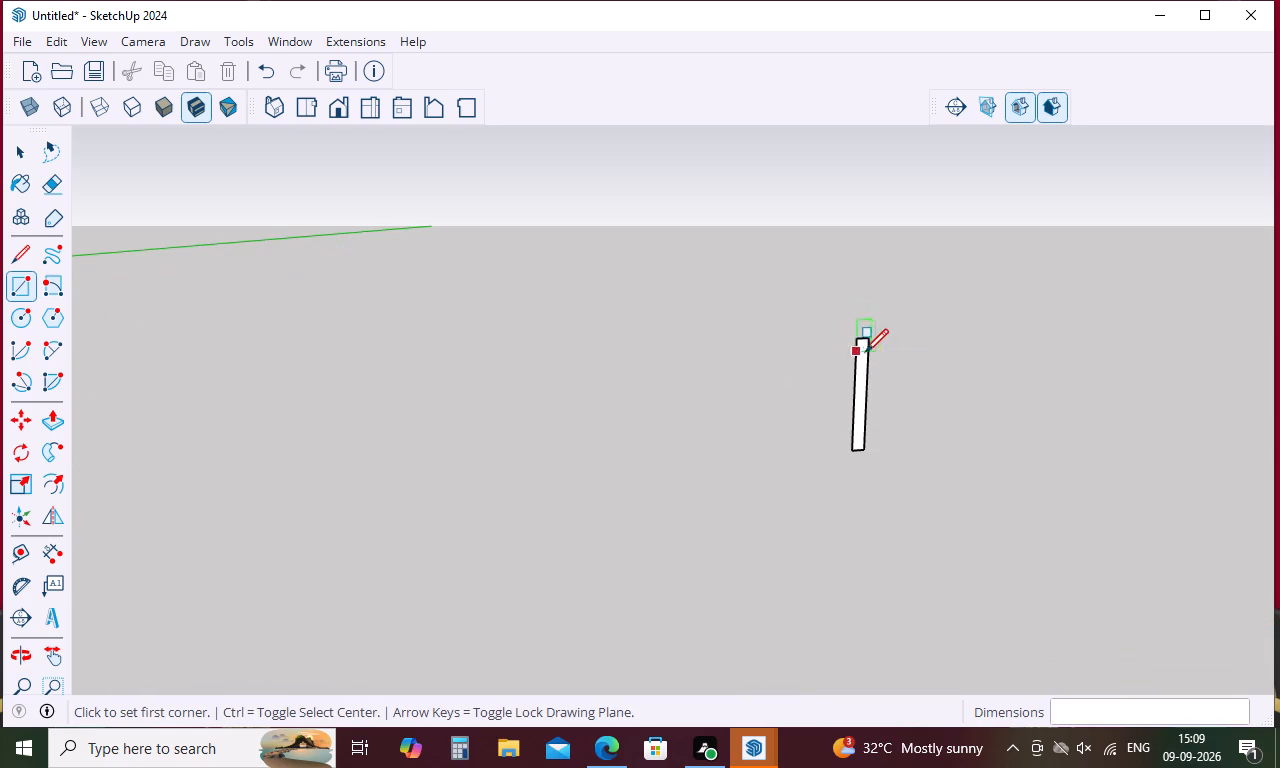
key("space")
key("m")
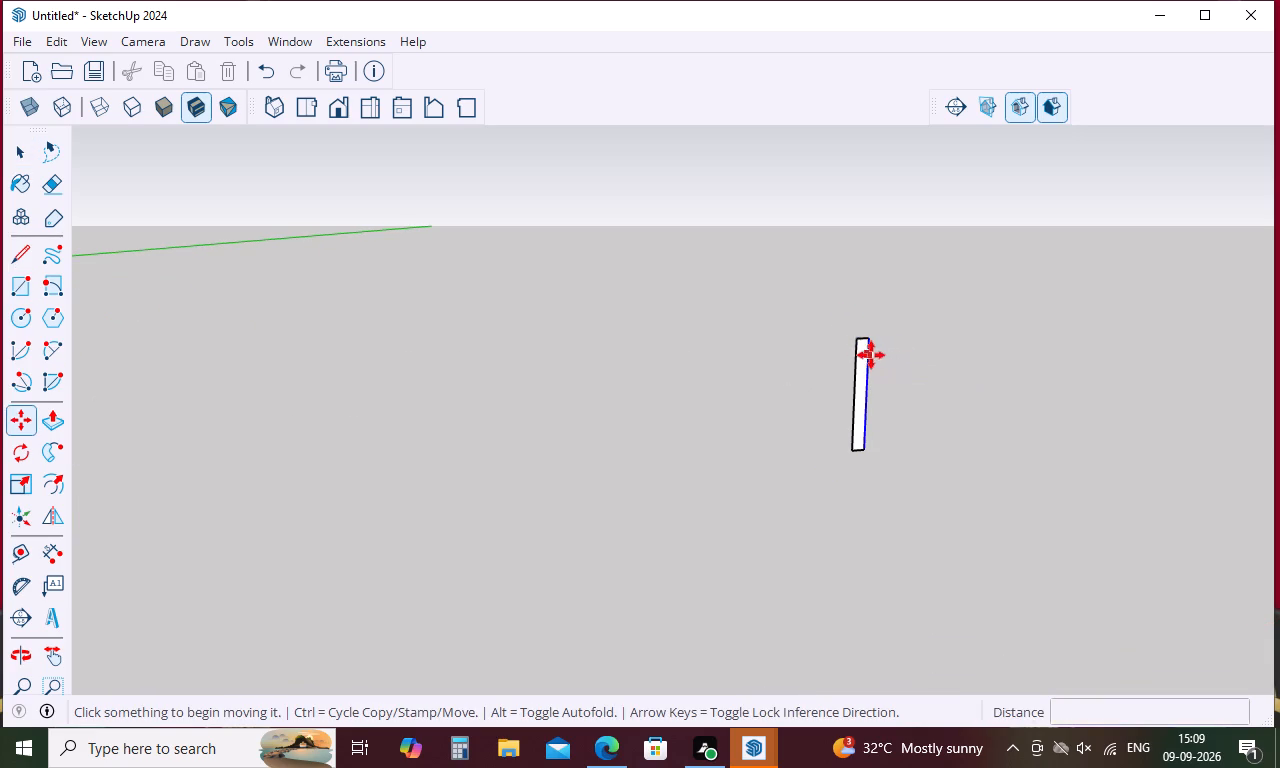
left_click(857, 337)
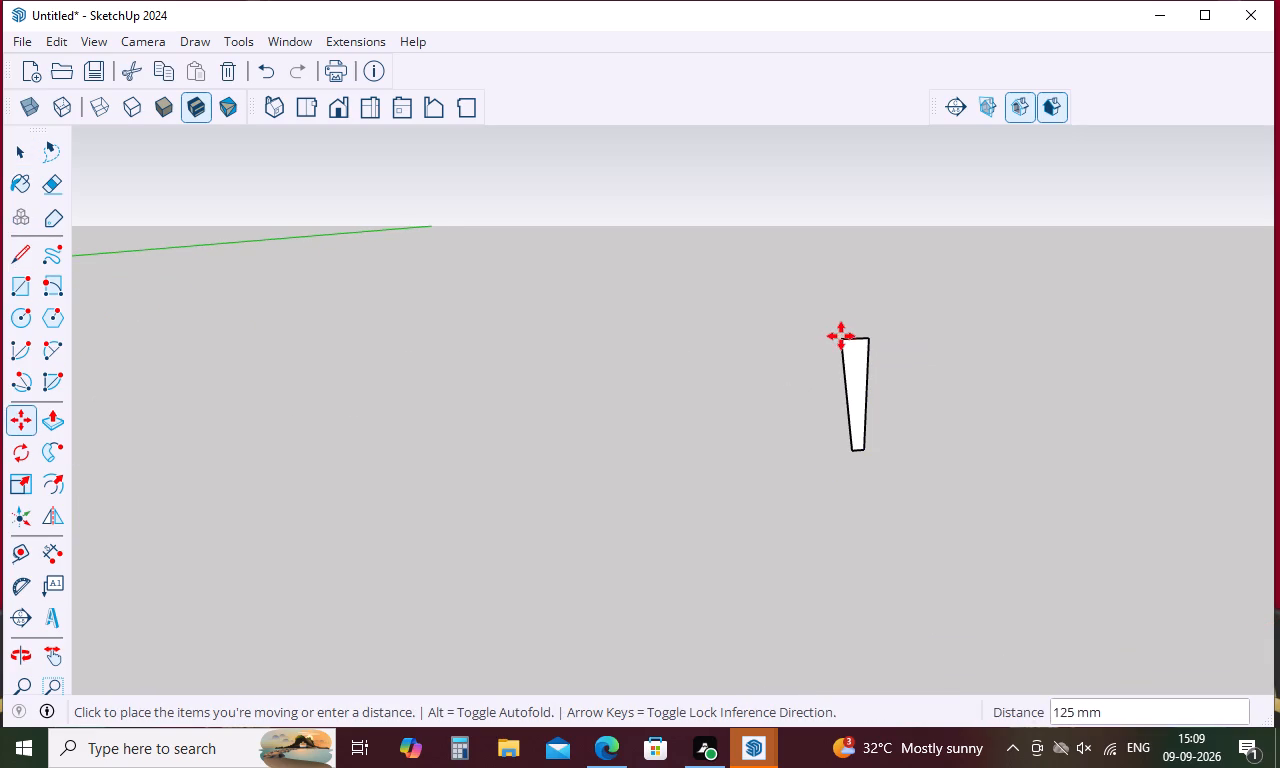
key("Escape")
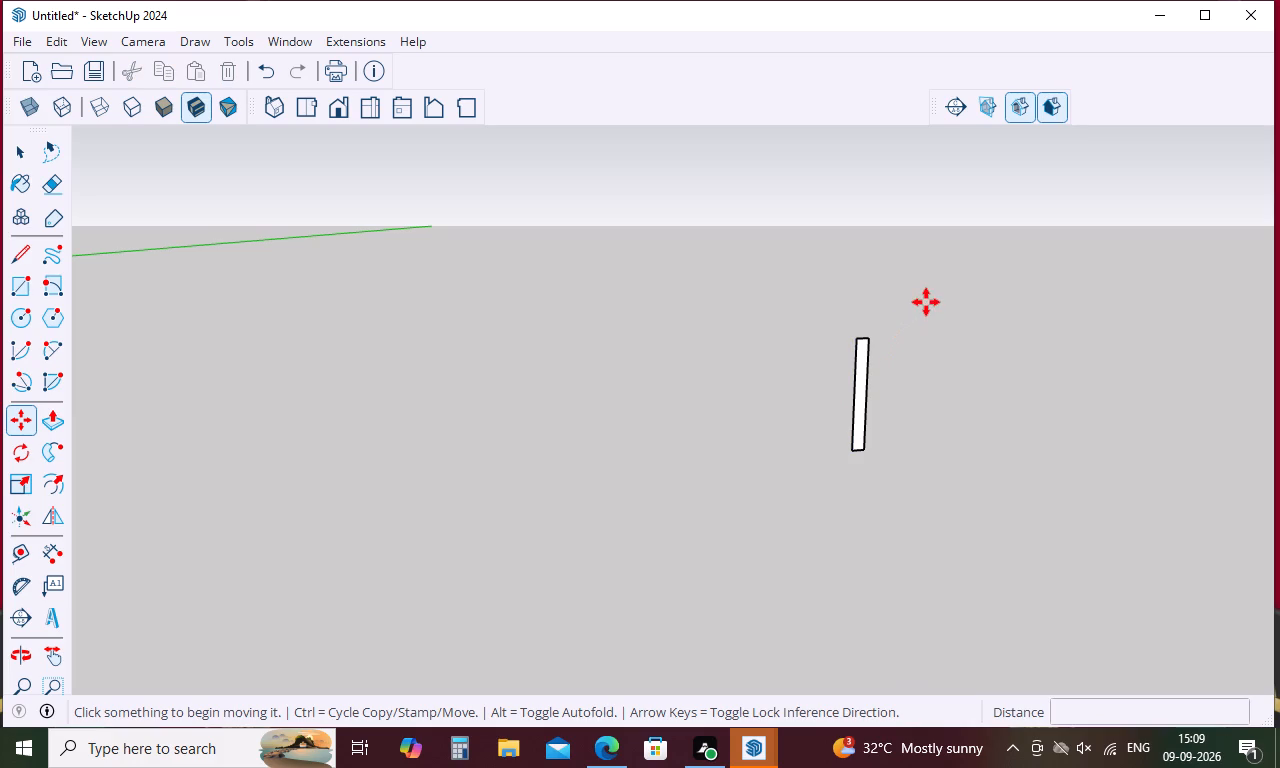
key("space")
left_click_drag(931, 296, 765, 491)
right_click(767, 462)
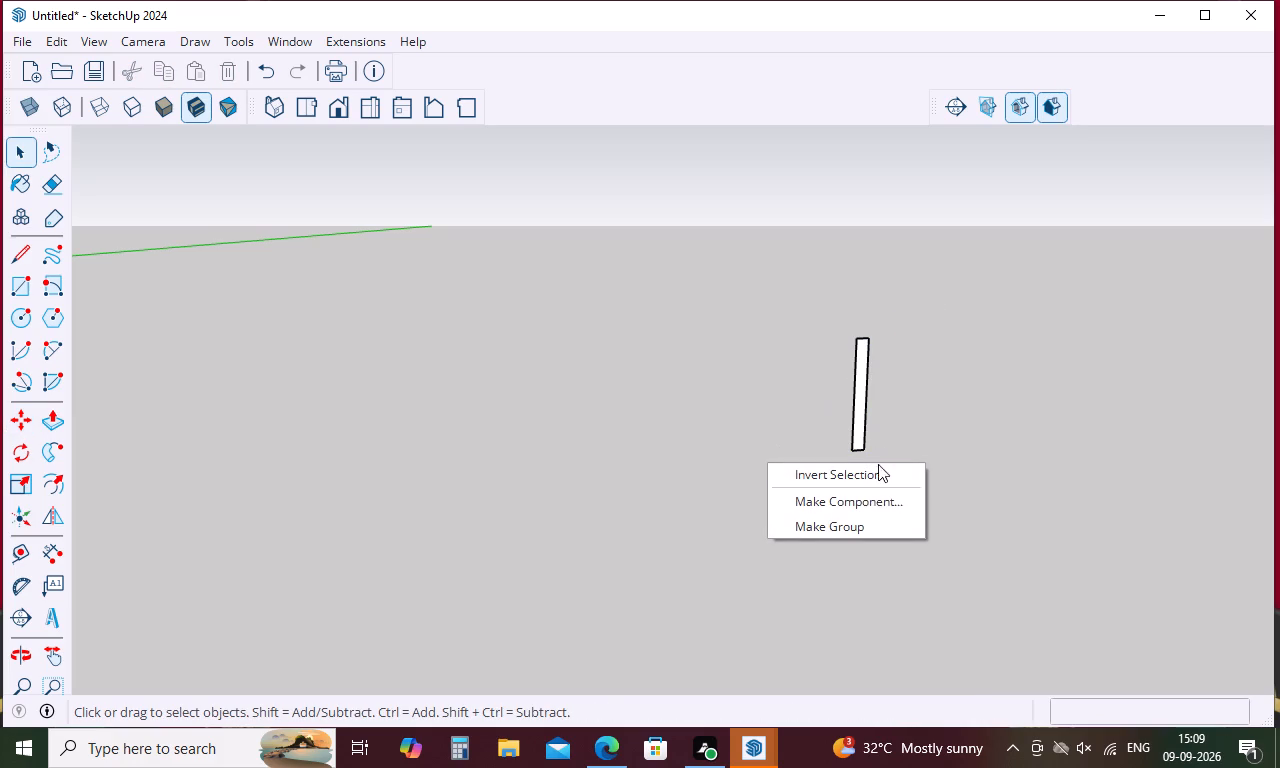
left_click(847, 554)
Select the whole upright rectangle and move it about 13590 mm to open space below the tabletop's near corner.
left_click_drag(910, 295, 901, 493)
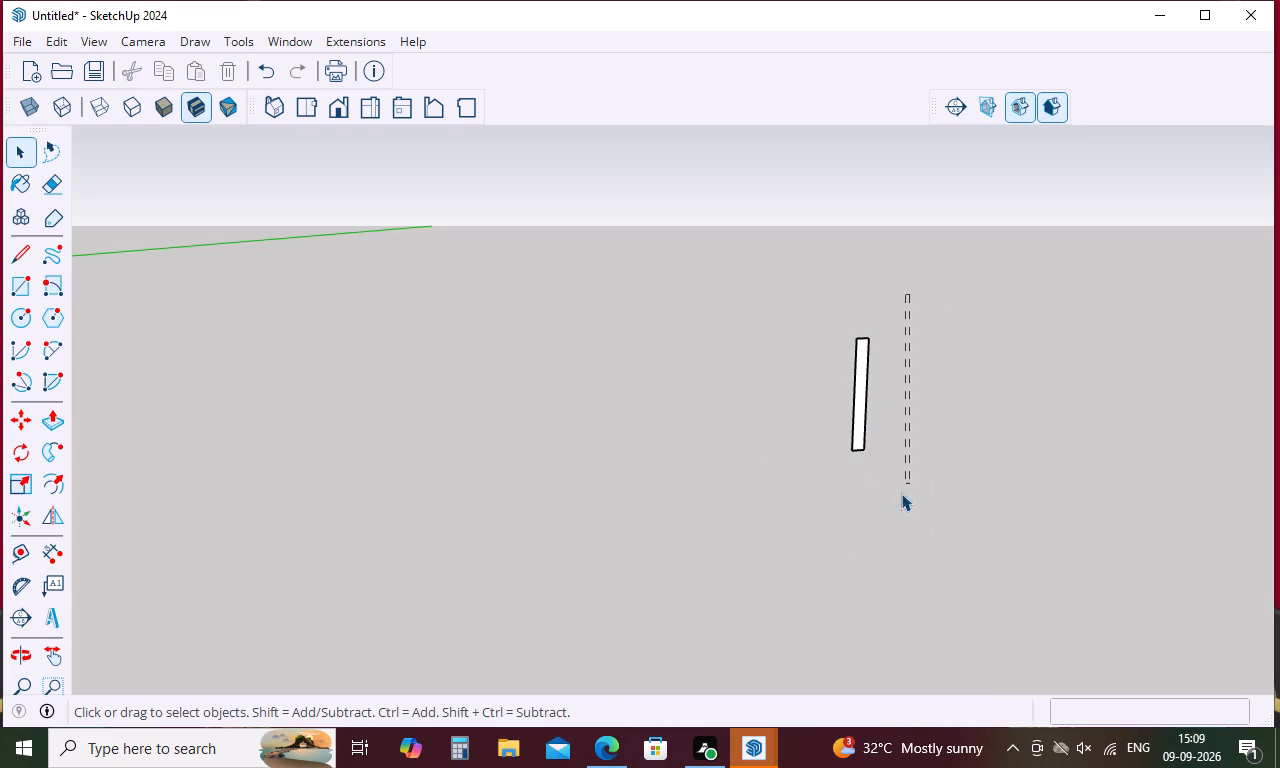
left_click_drag(901, 493, 753, 525)
key("m")
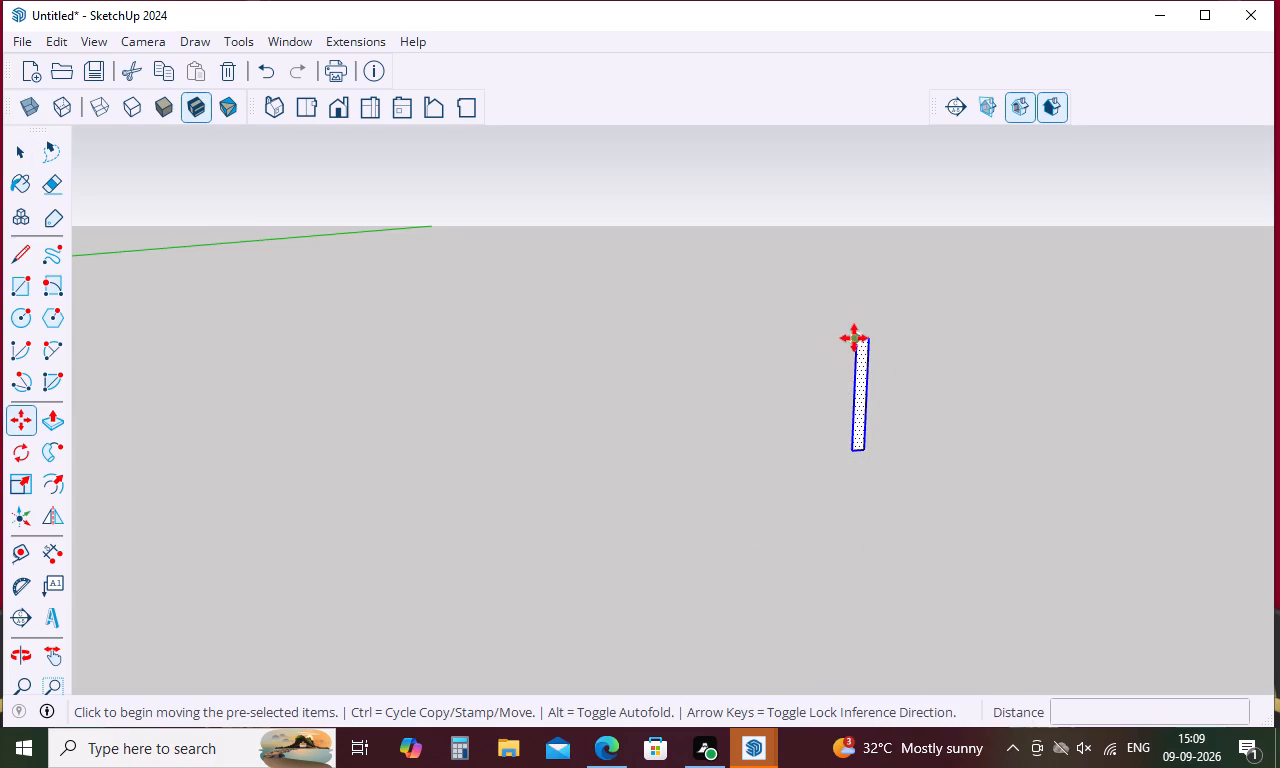
left_click(855, 337)
scroll(855, 333, "down", 15)
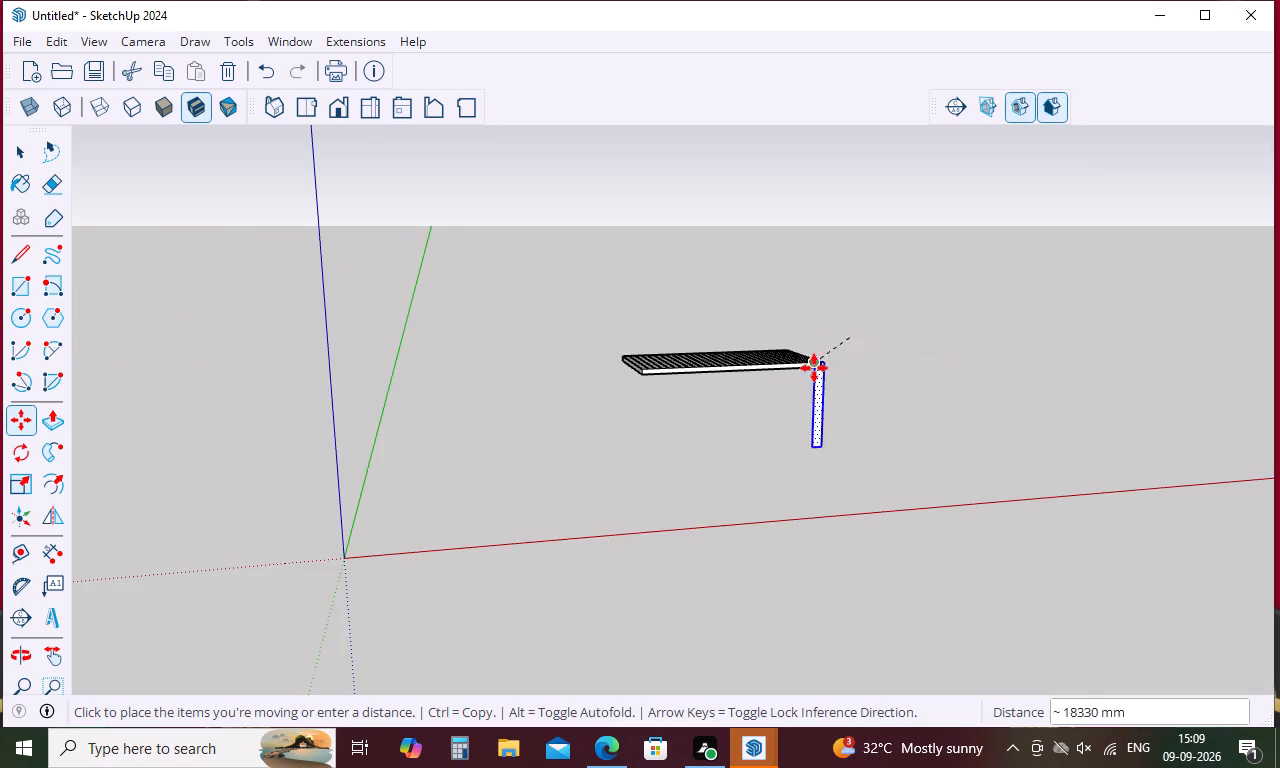
scroll(649, 378, "up", 5)
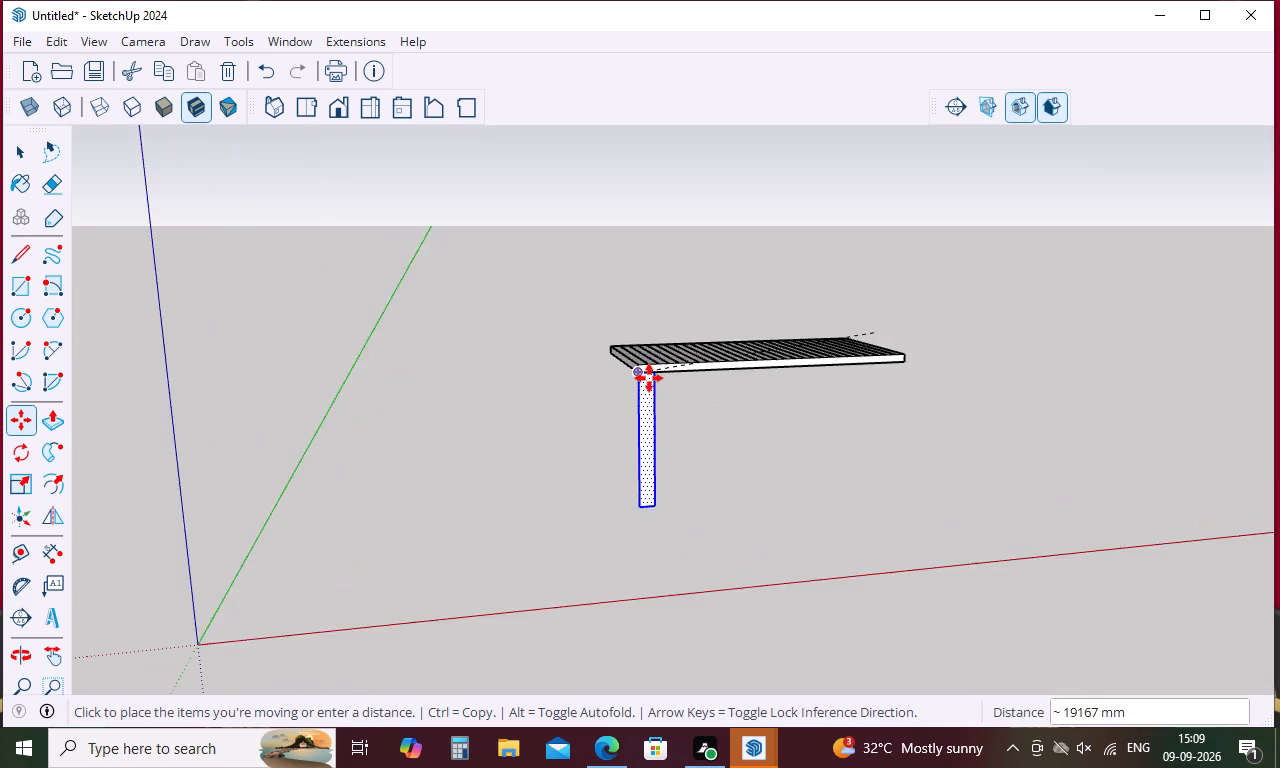
scroll(649, 378, "up", 3)
left_click(638, 455)
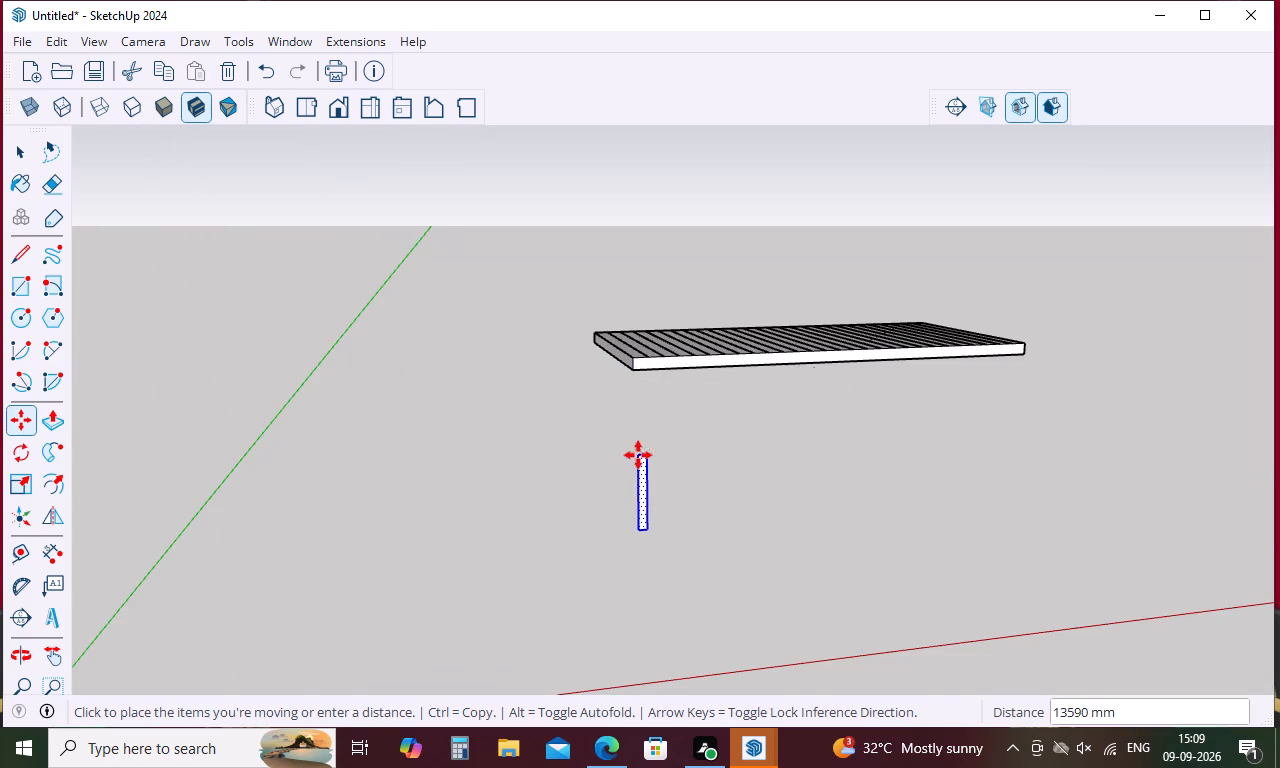
key("space")
scroll(646, 537, "up", 5)
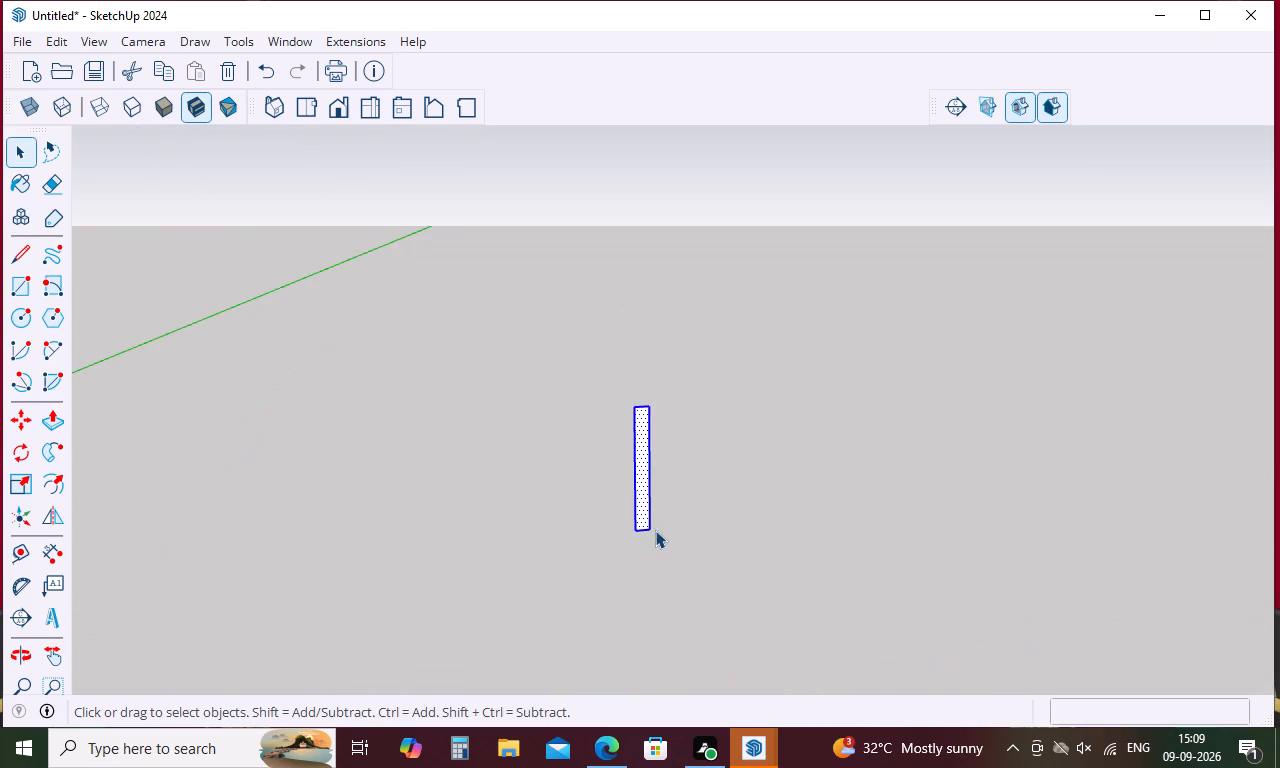
left_click(744, 530)
Draw a 25 mm line along the upright rectangle's bottom edge, from its midpoint toward the left corner.
scroll(647, 527, "up", 4)
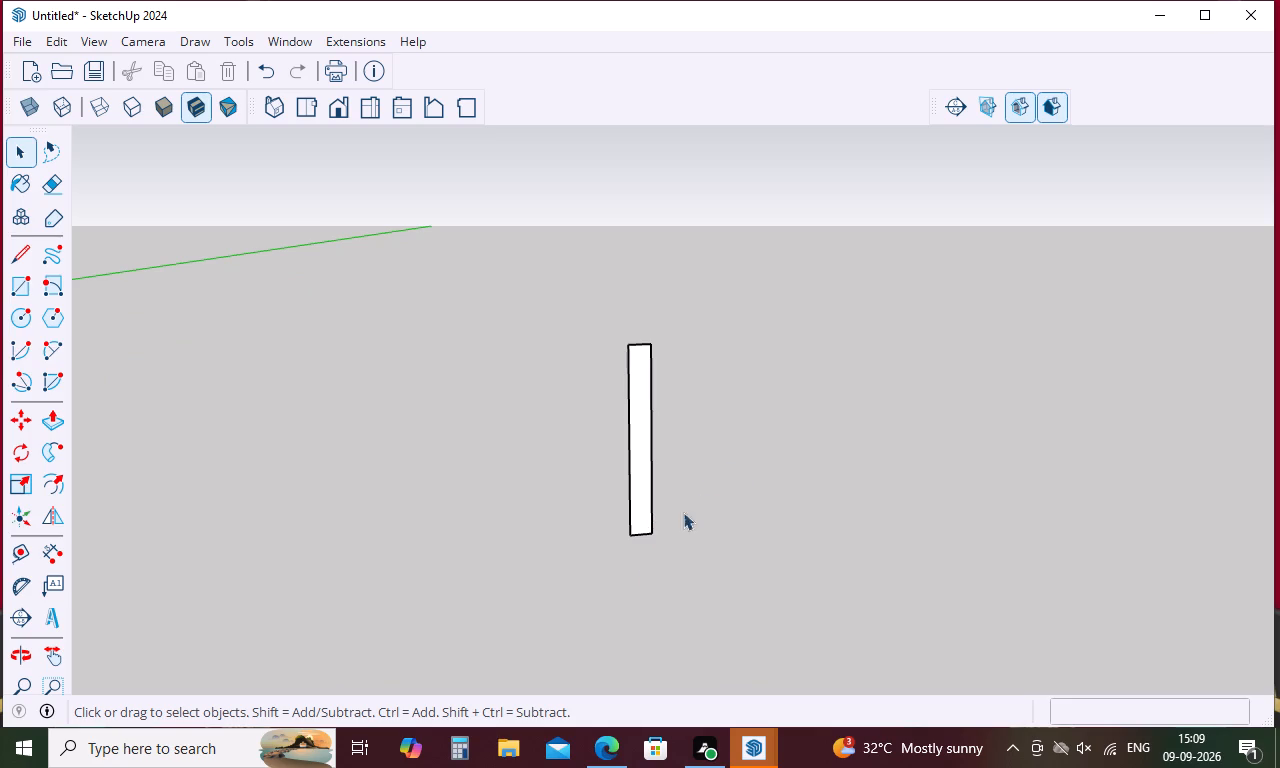
scroll(642, 550, "up", 4)
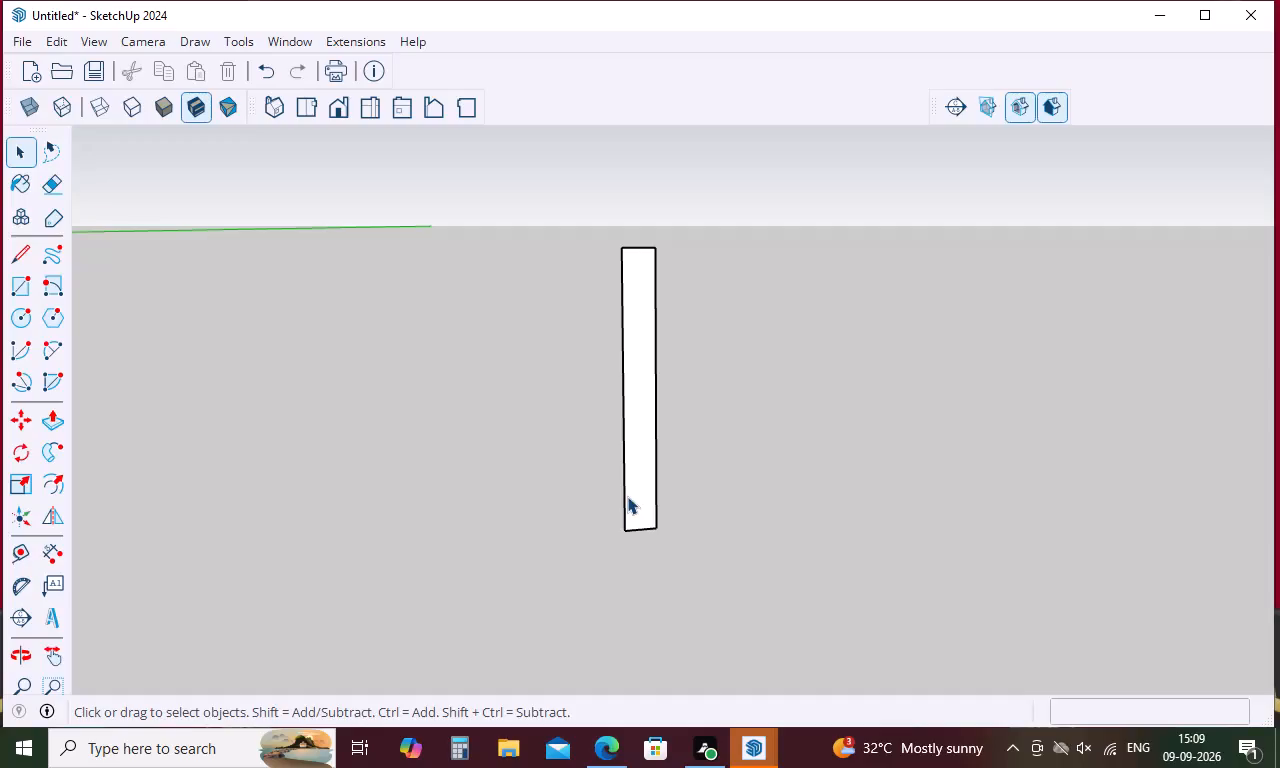
scroll(640, 537, "up", 3)
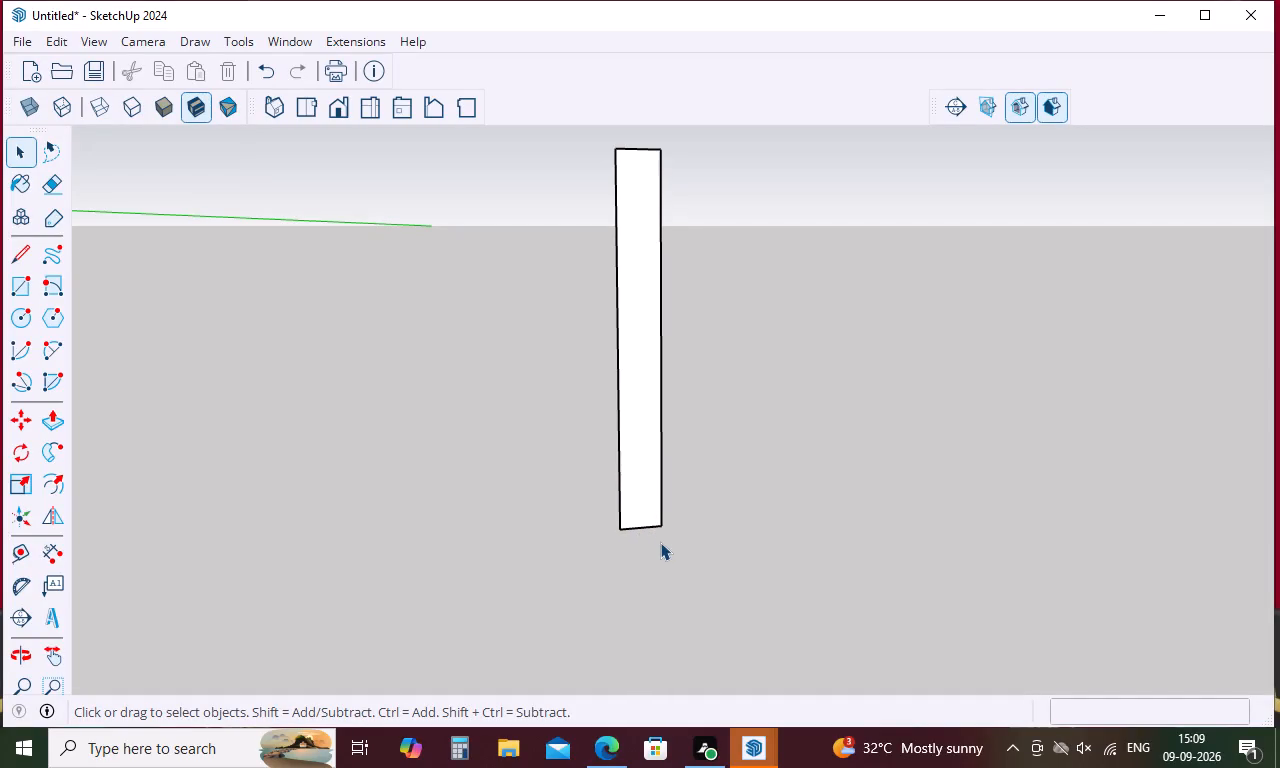
key("l")
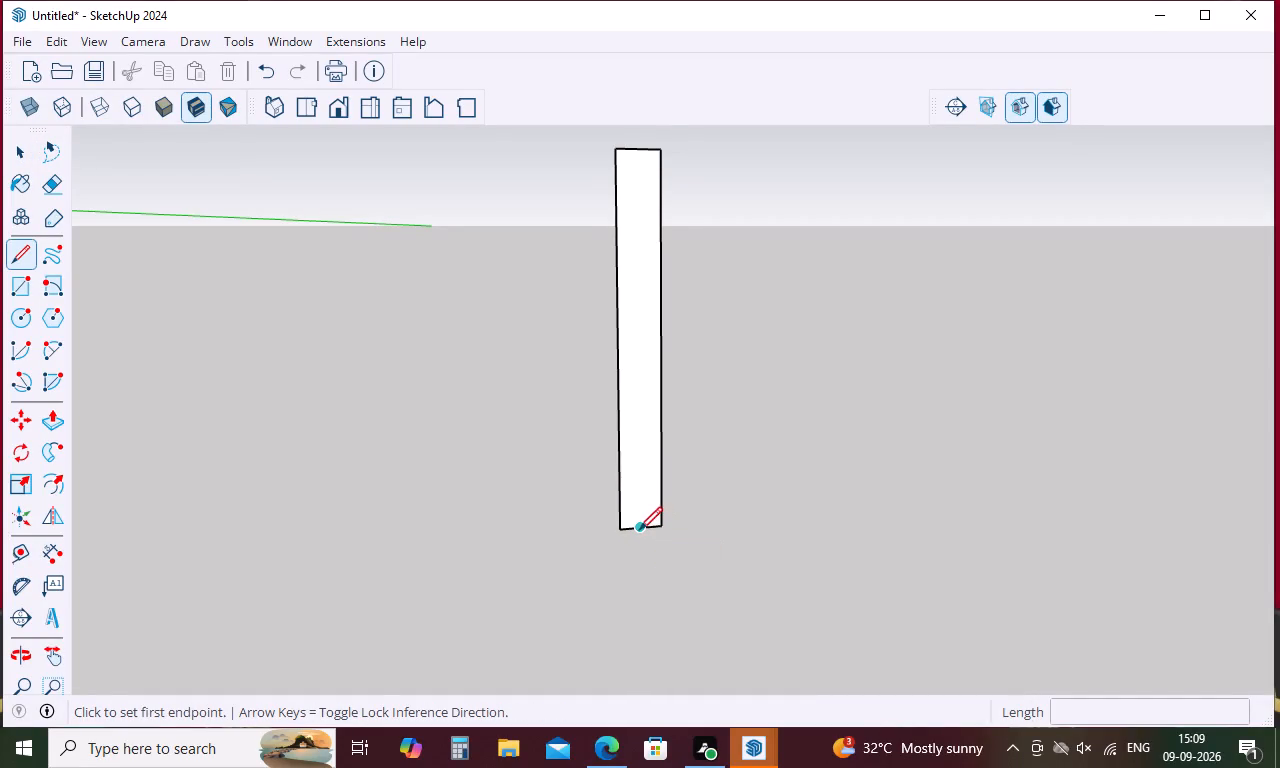
scroll(635, 526, "up", 5)
left_click(643, 532)
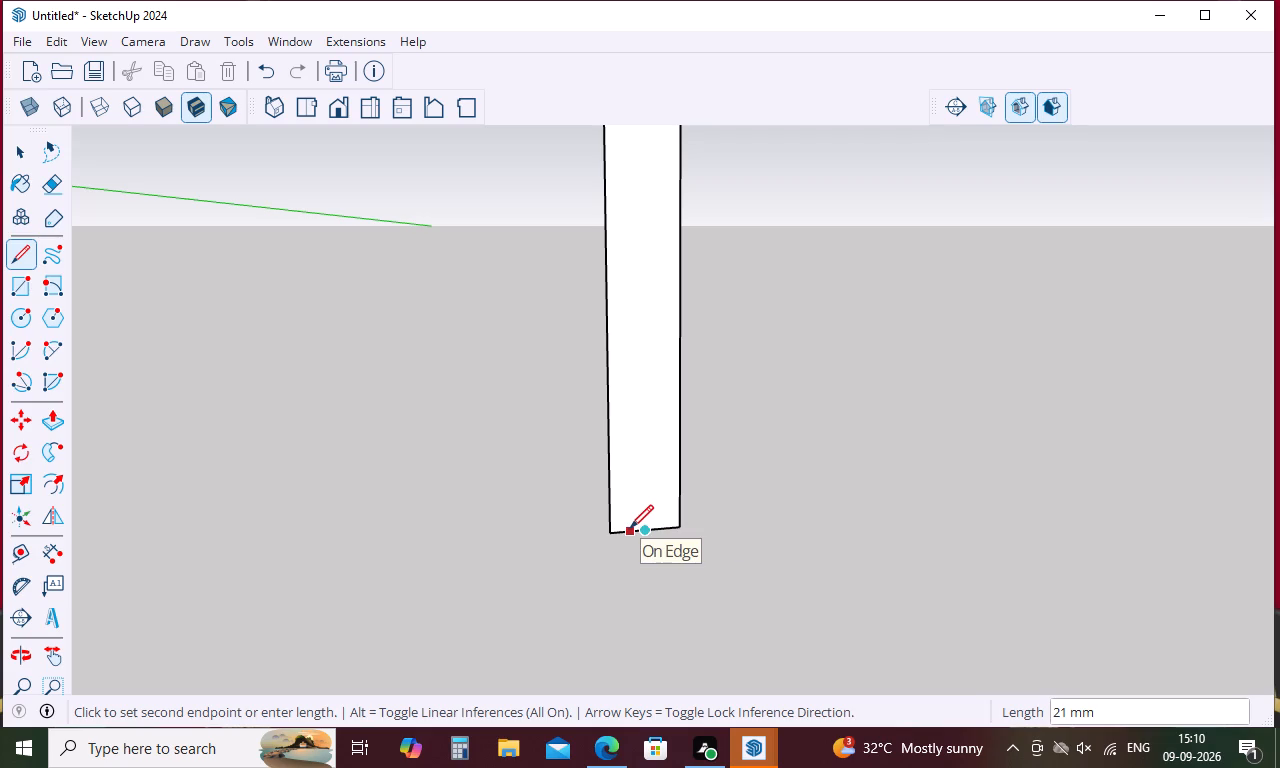
type("25")
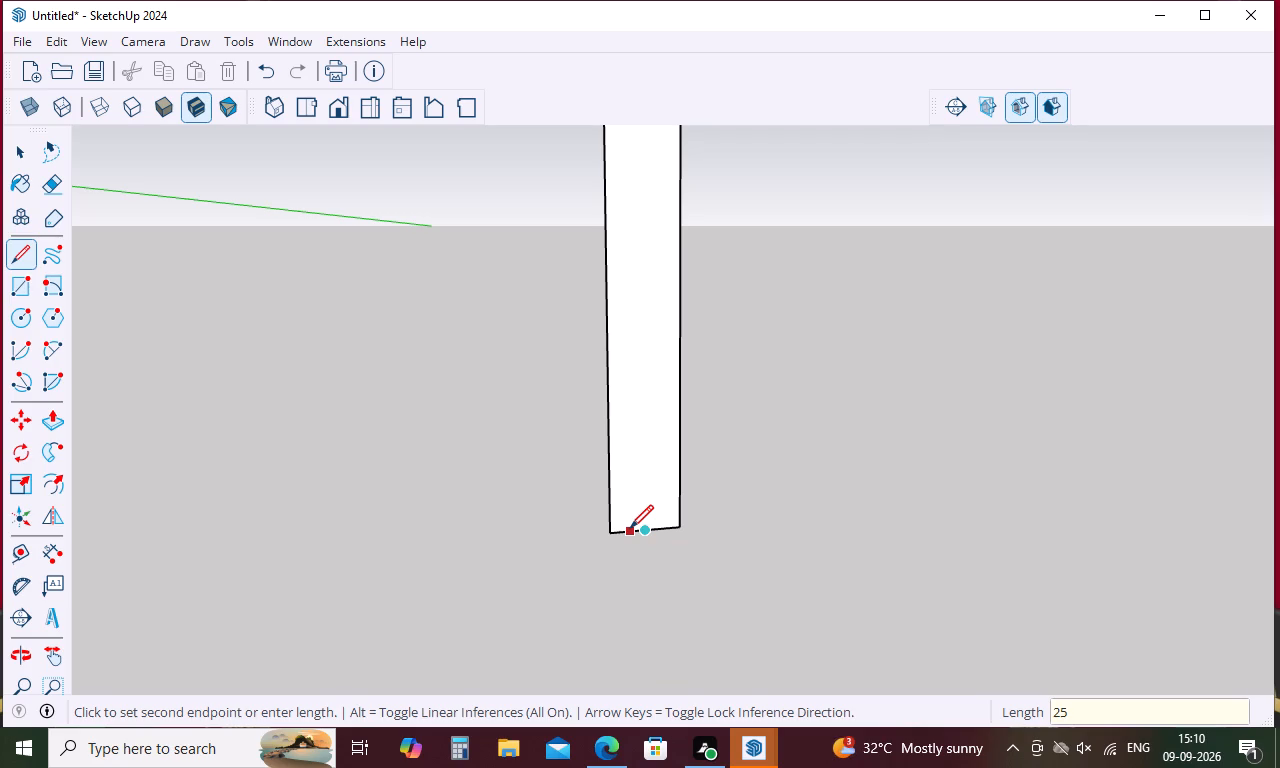
key("Return")
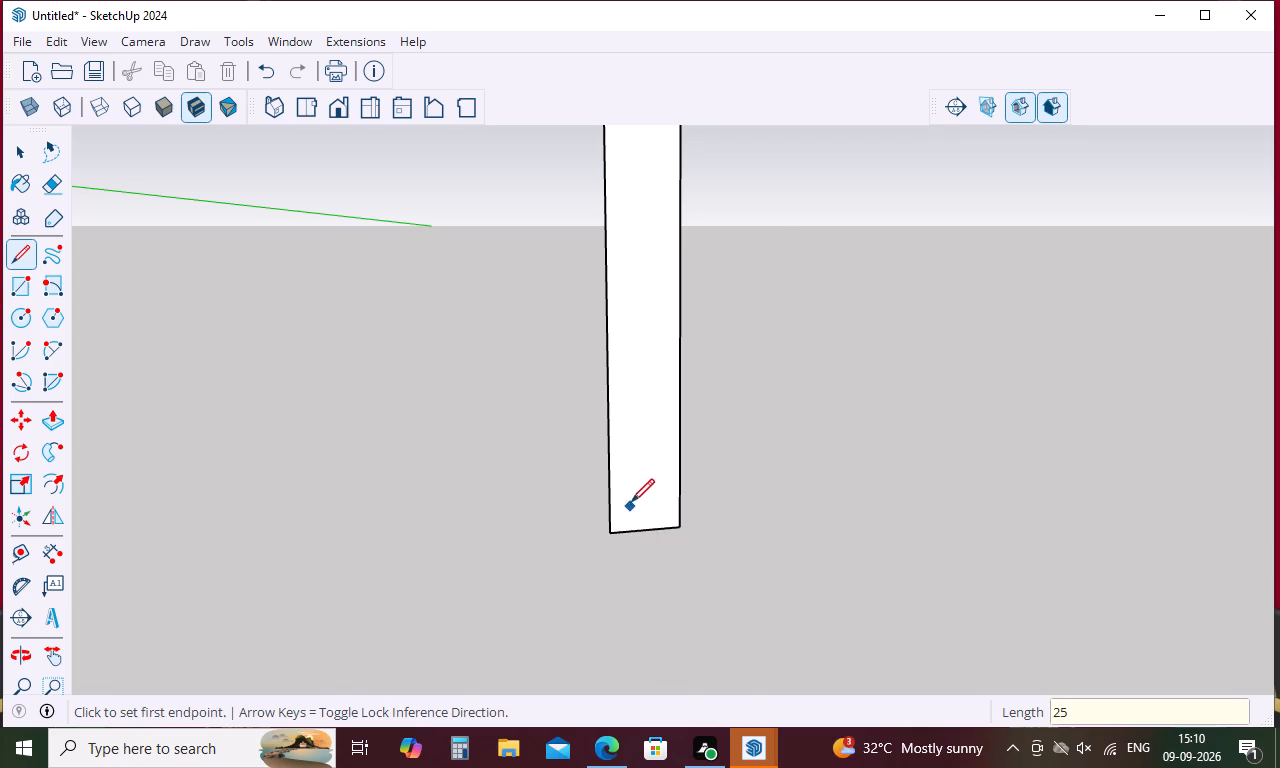
Draw a slanted line from the outer end of the 25 mm bottom segment to the rectangle's top-left corner.
left_click(628, 535)
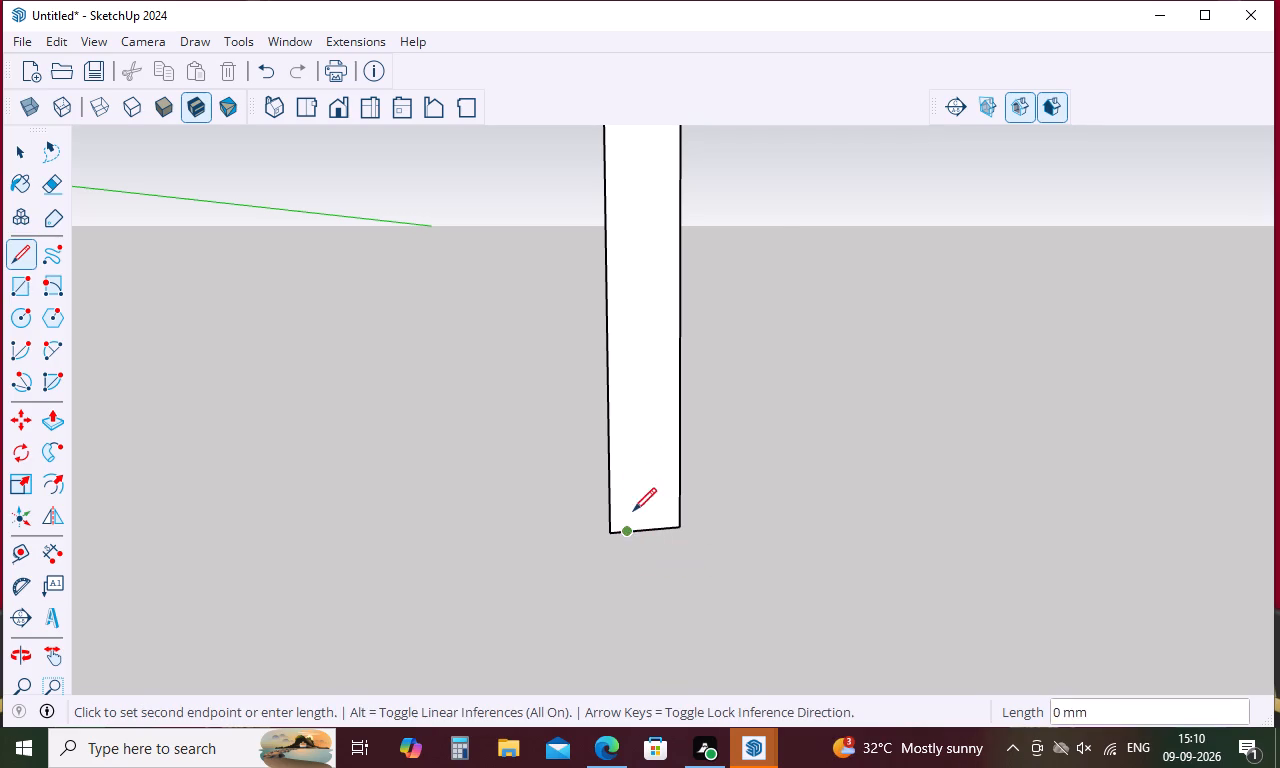
scroll(645, 448, "down", 9)
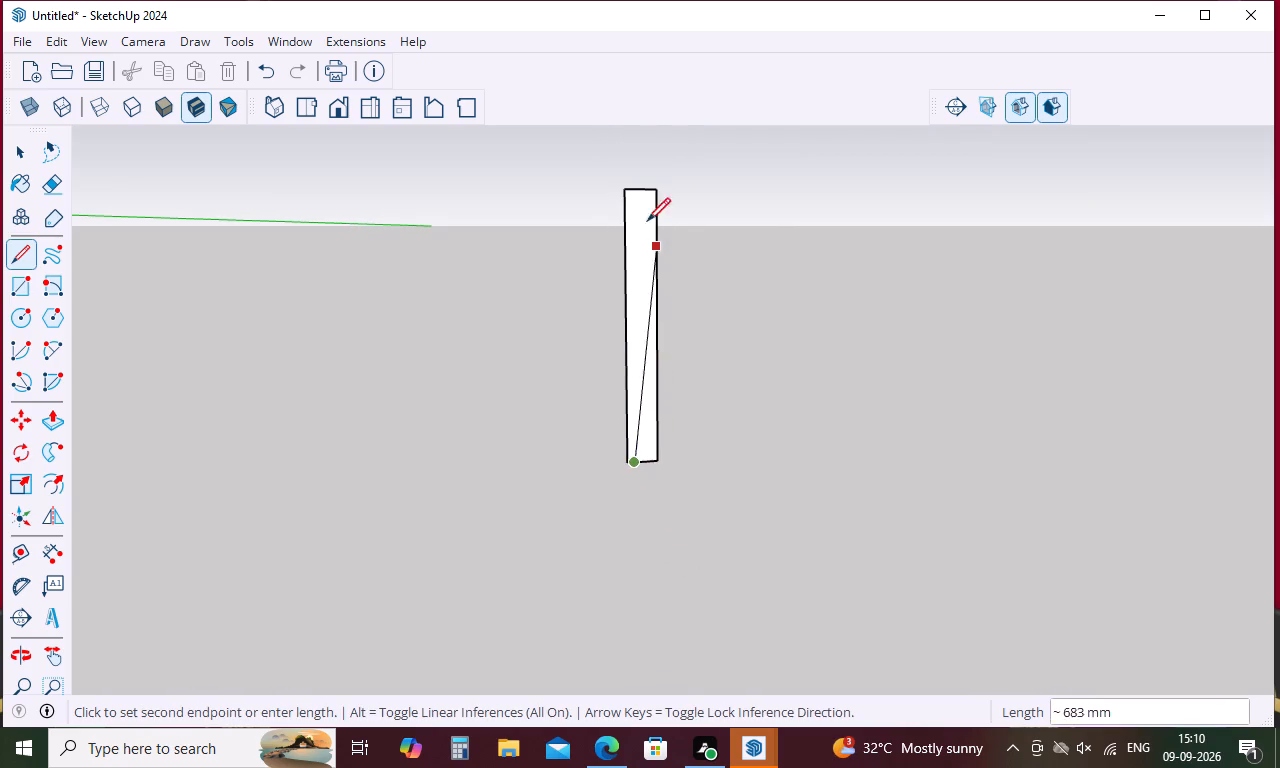
scroll(626, 193, "up", 9)
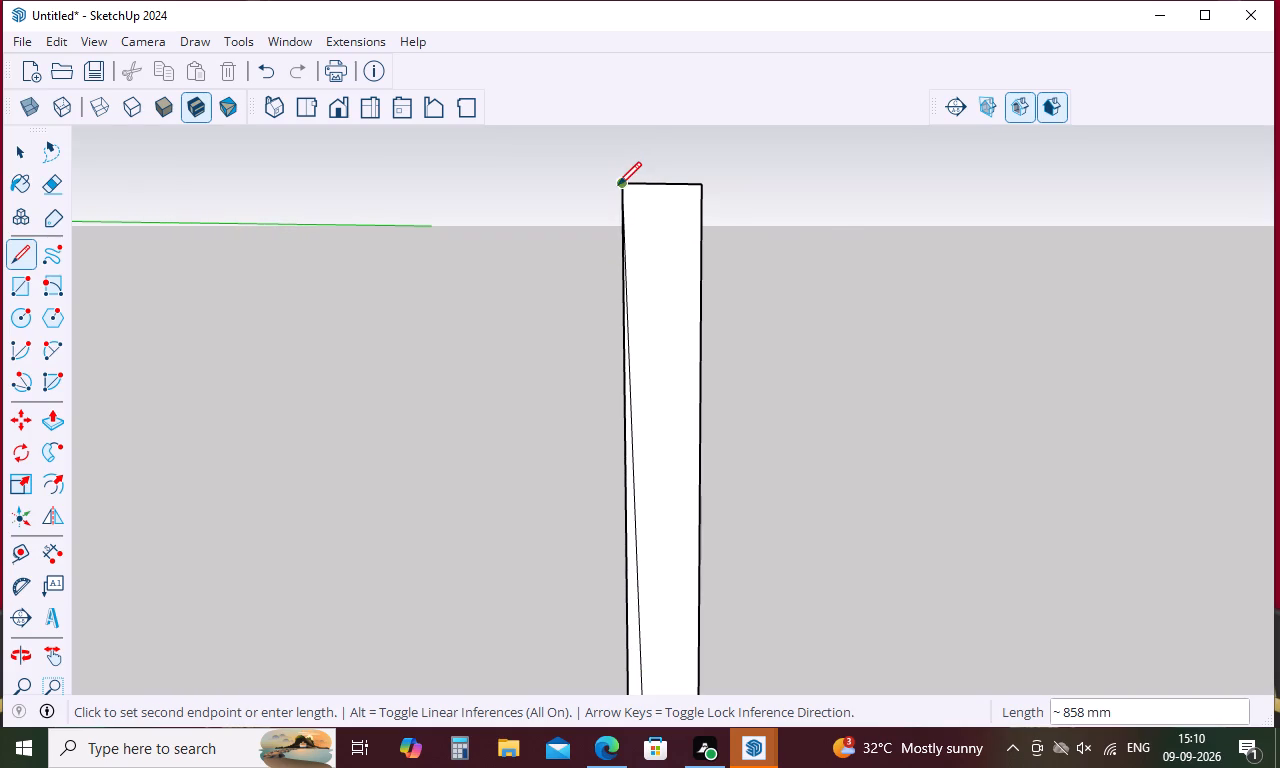
left_click(619, 186)
scroll(663, 271, "down", 10)
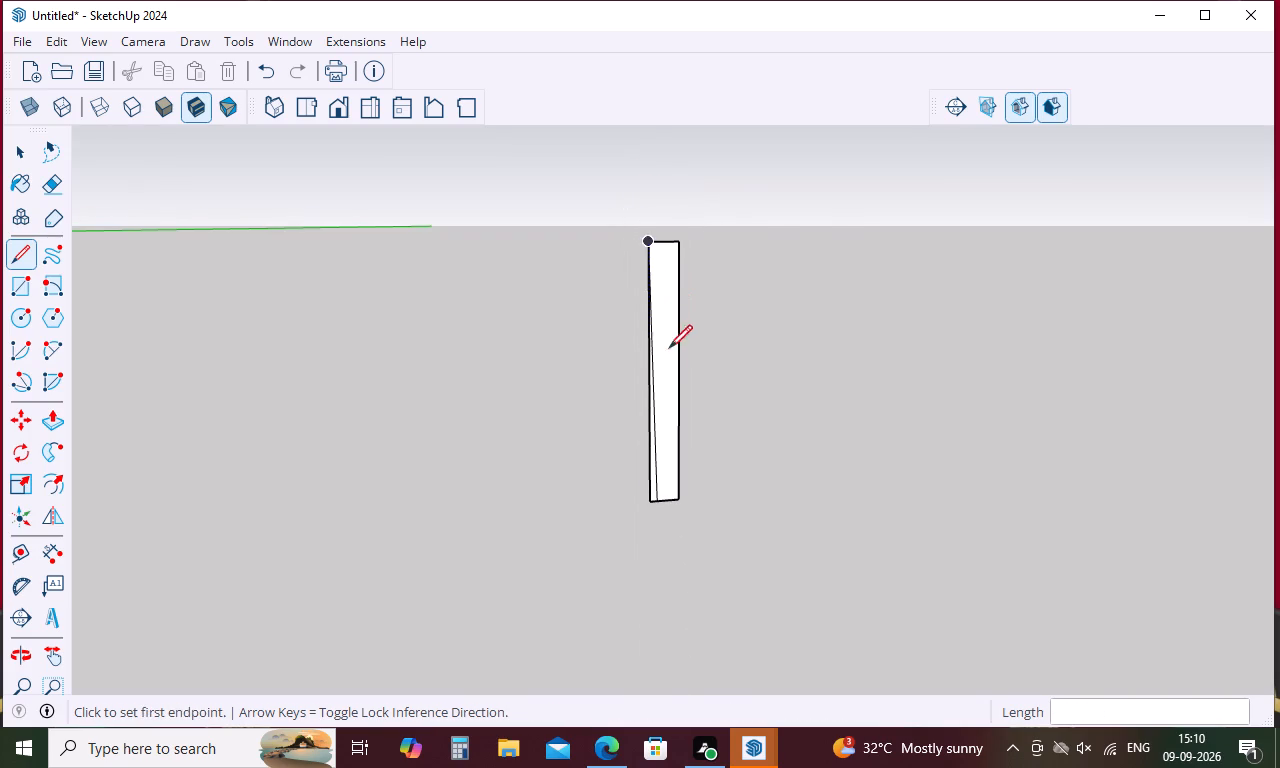
key("space")
Draw a 25 mm line along the rectangle's bottom edge, from its midpoint toward the right corner.
scroll(665, 507, "up", 10)
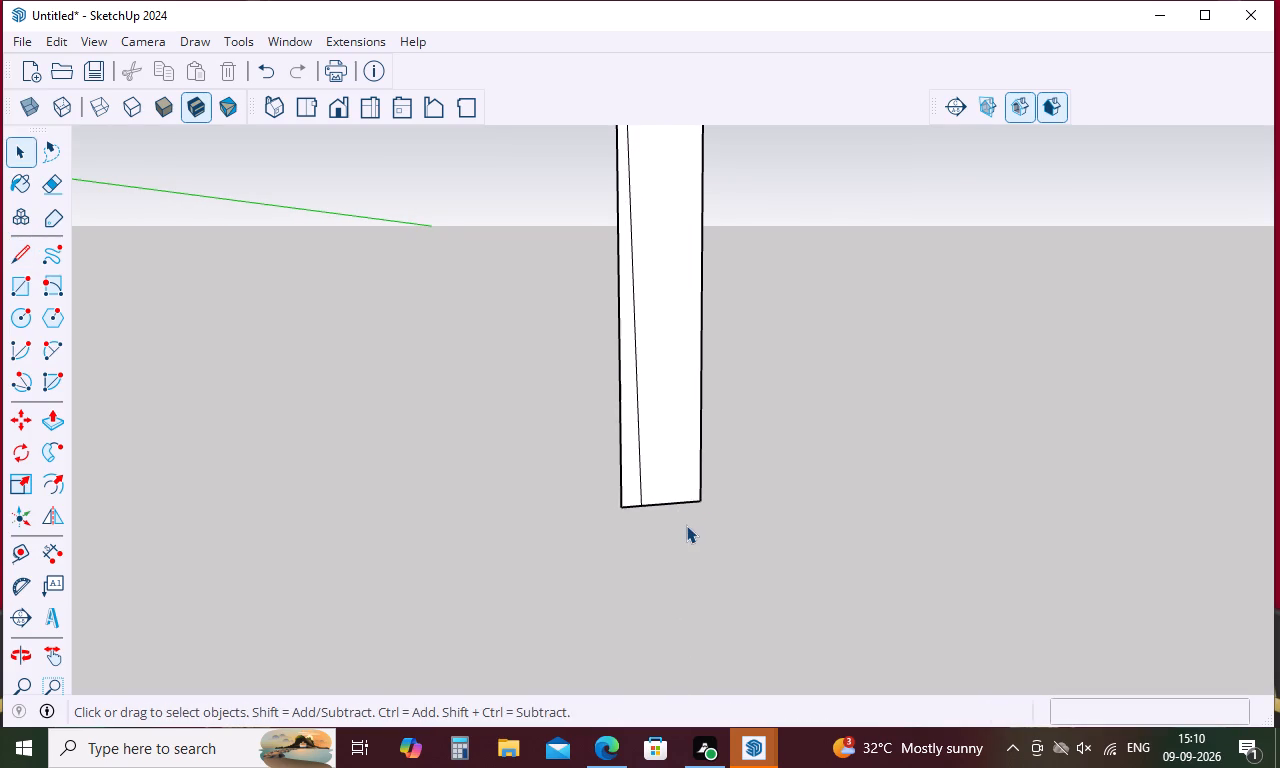
key("l")
key("space")
key("l")
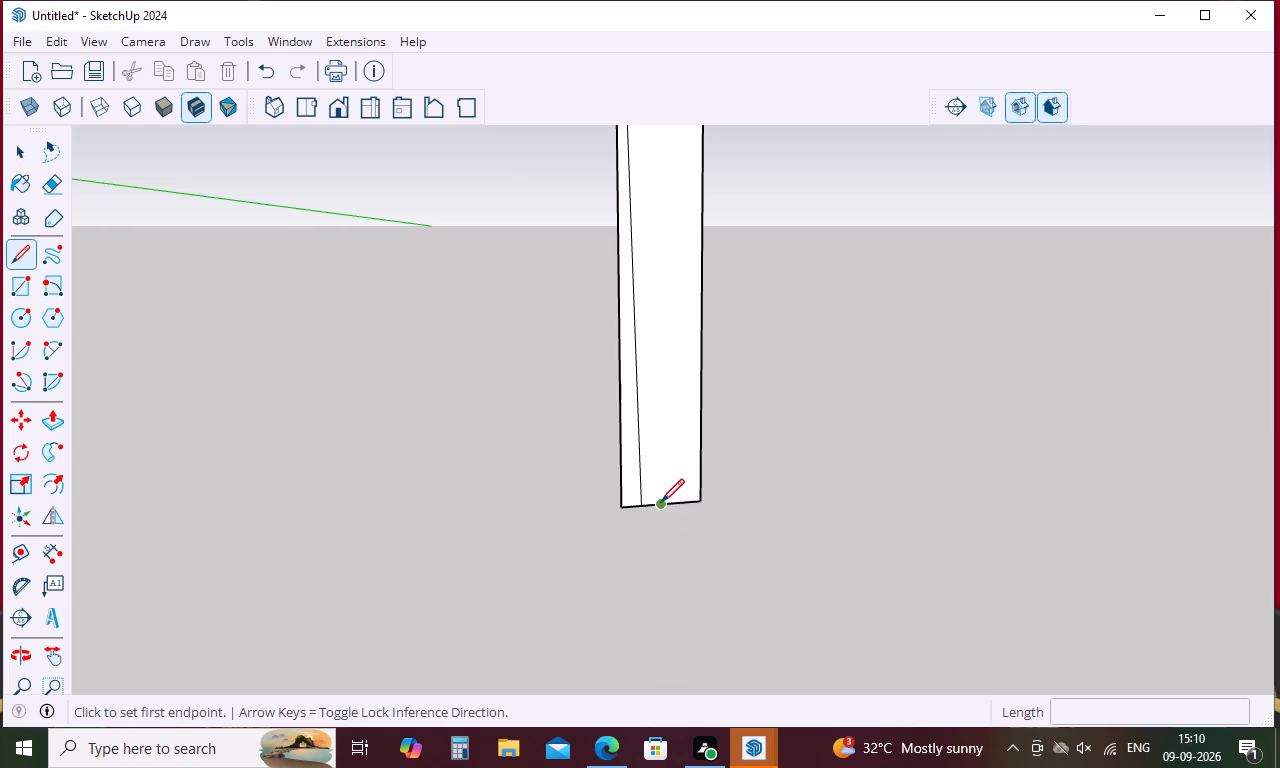
left_click(664, 502)
key("2")
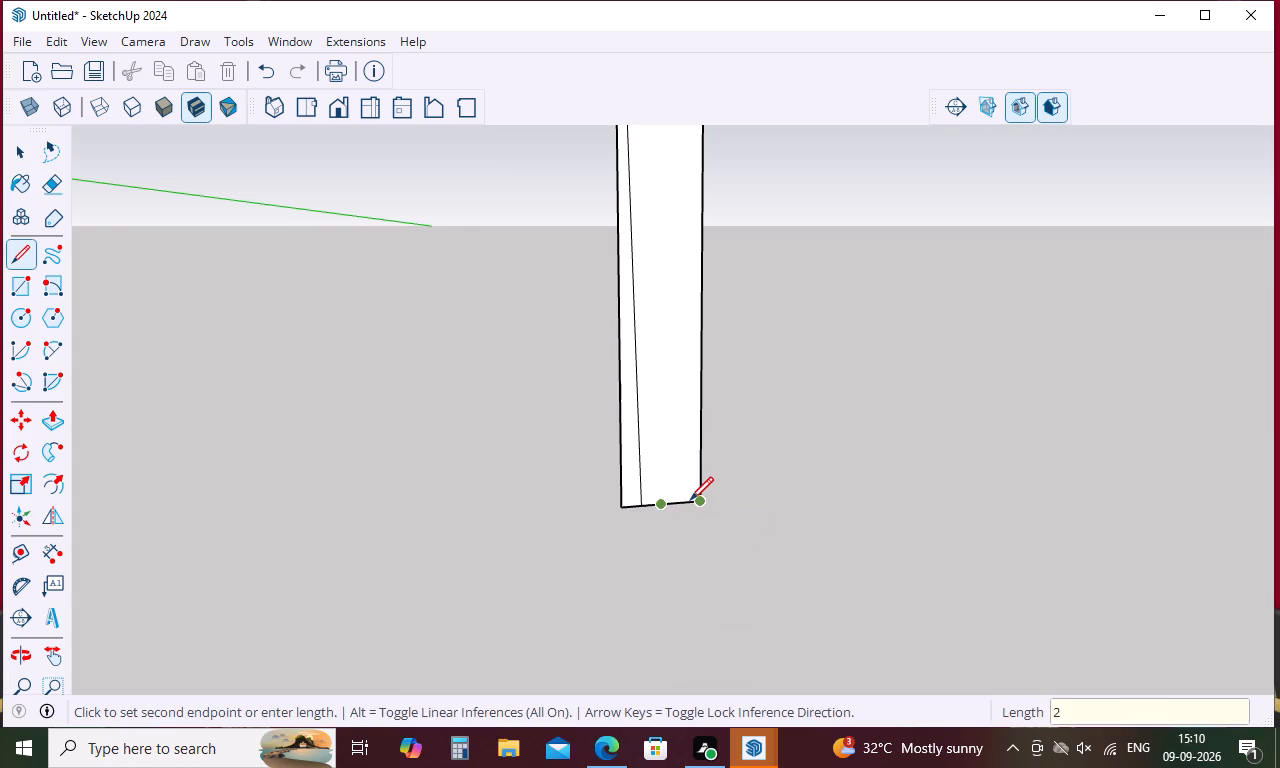
key("5")
key("Return")
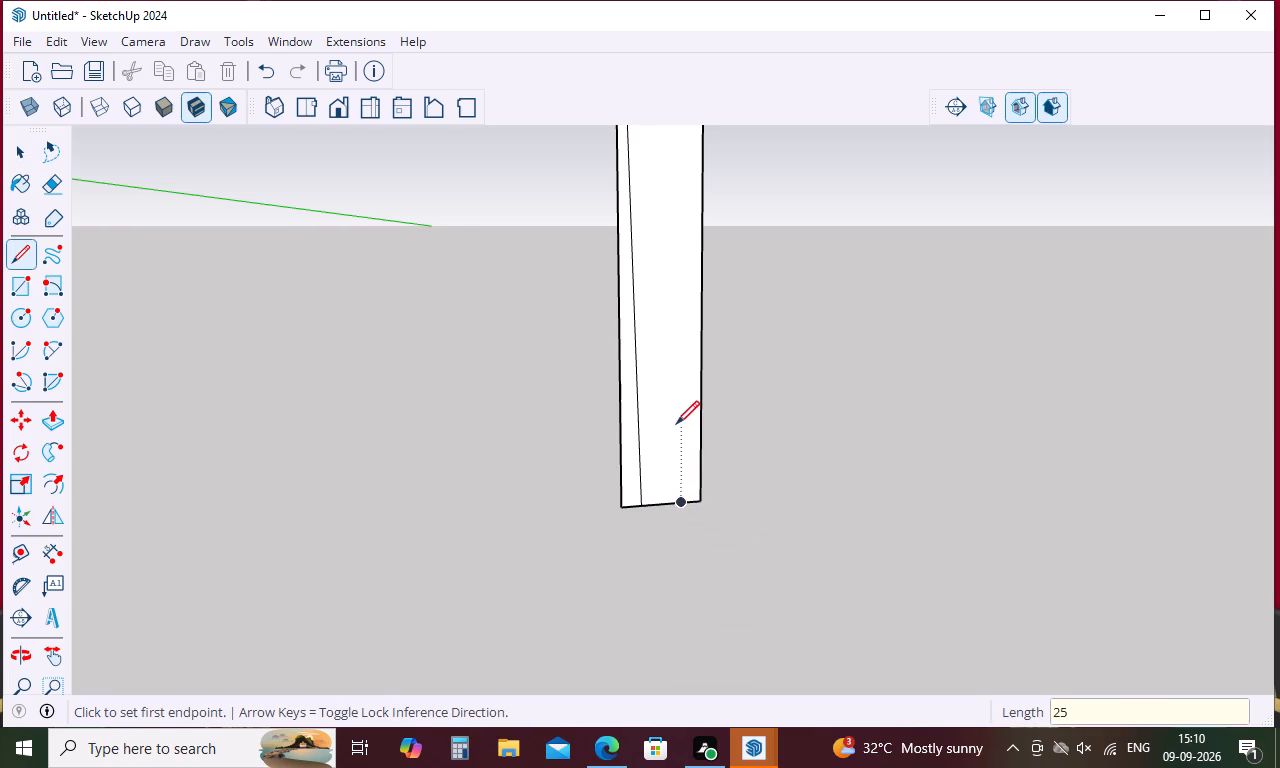
Draw a slanted line from the outer end of the right 25 mm bottom segment to the rectangle's top-right corner.
left_click(681, 503)
scroll(684, 425, "down", 3)
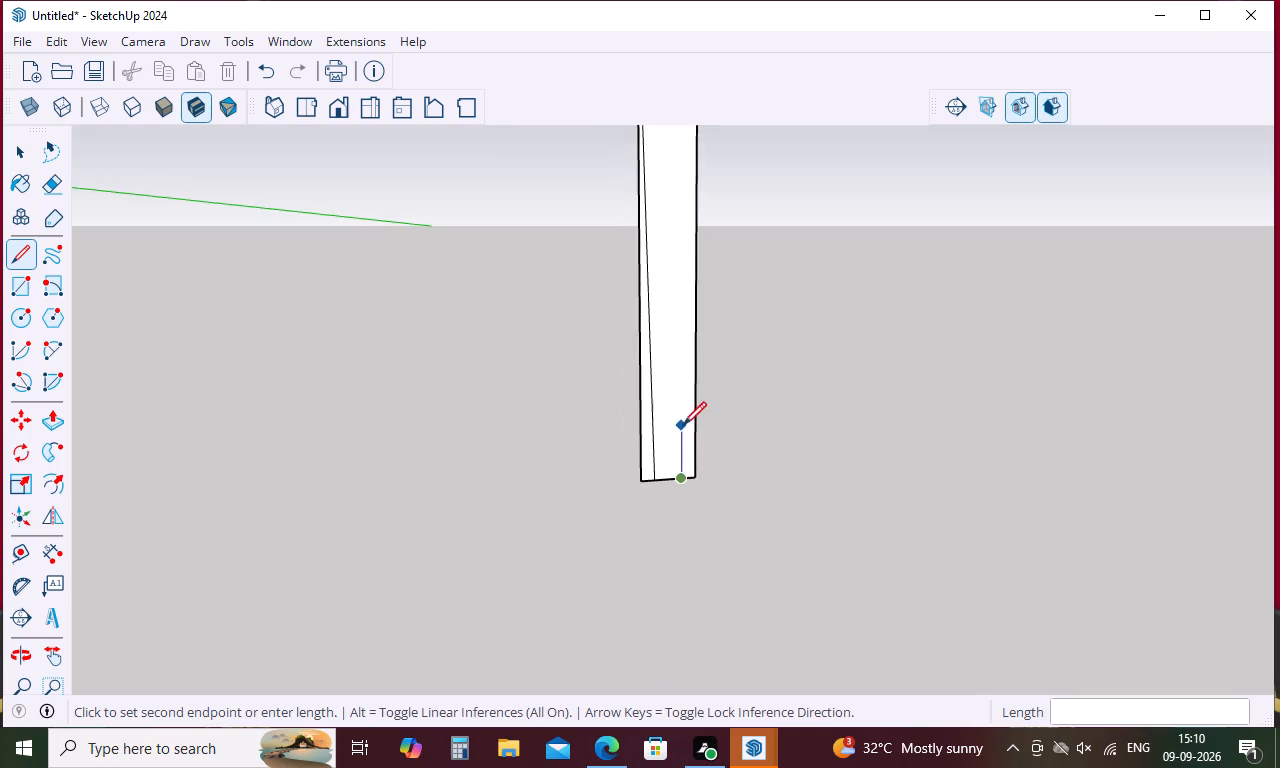
scroll(683, 425, "down", 11)
scroll(683, 253, "up", 5)
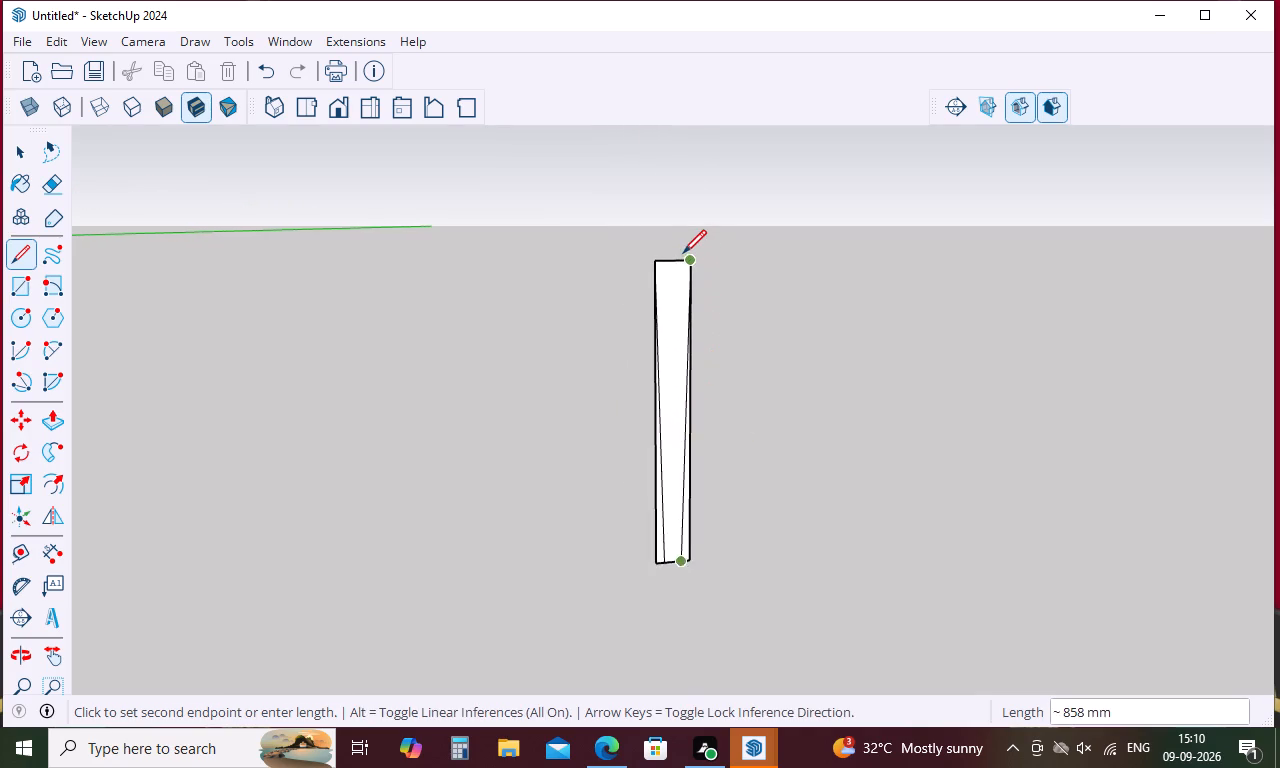
scroll(683, 259, "up", 5)
left_click(698, 260)
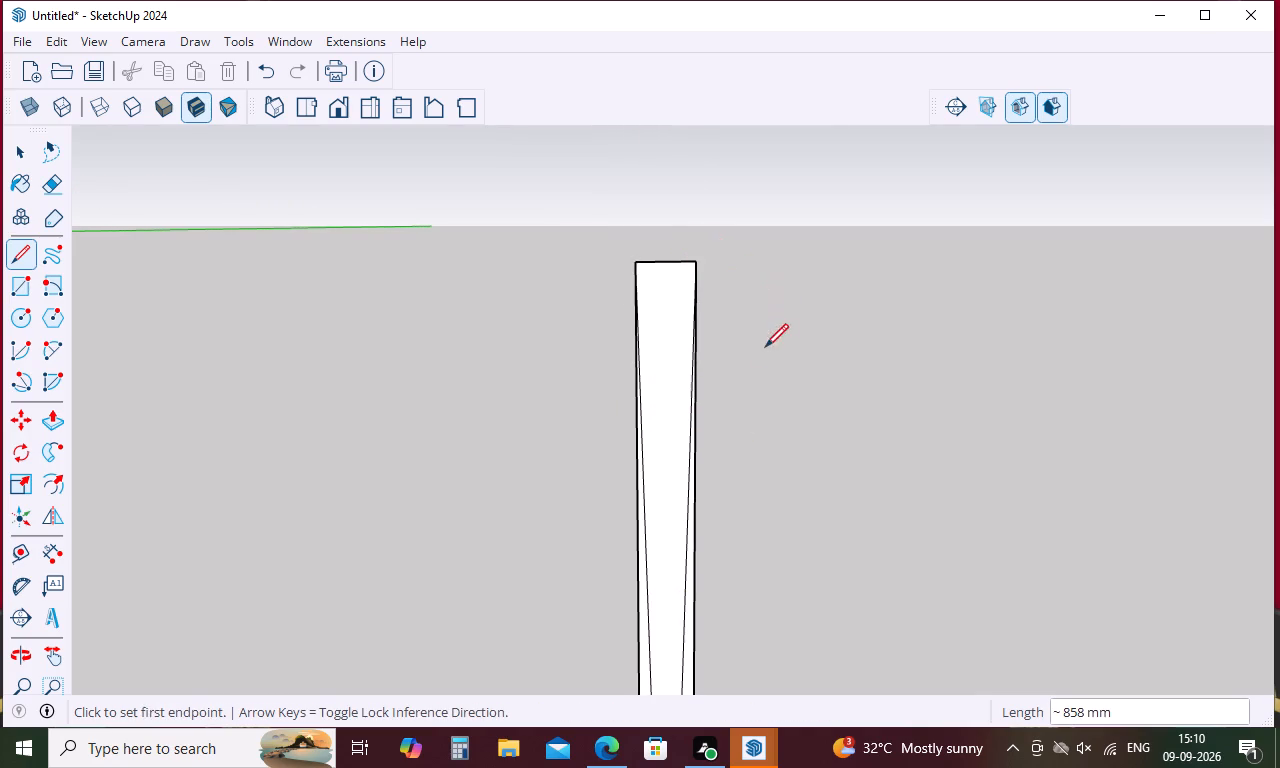
key("space")
Erase the rectangle's two vertical sides and the bottom-edge stubs outside the slanted lines, leaving the tapered leg profile.
scroll(752, 340, "down", 4)
key("t")
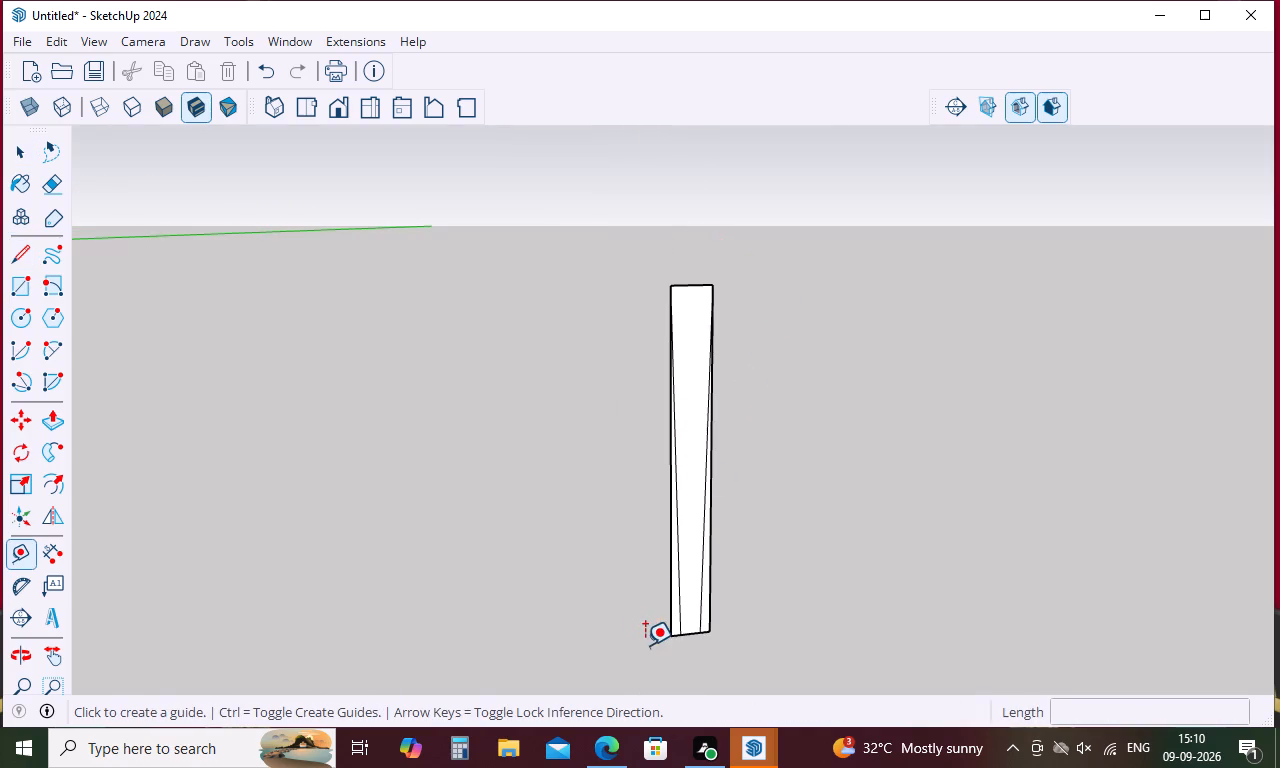
key("space")
key("e")
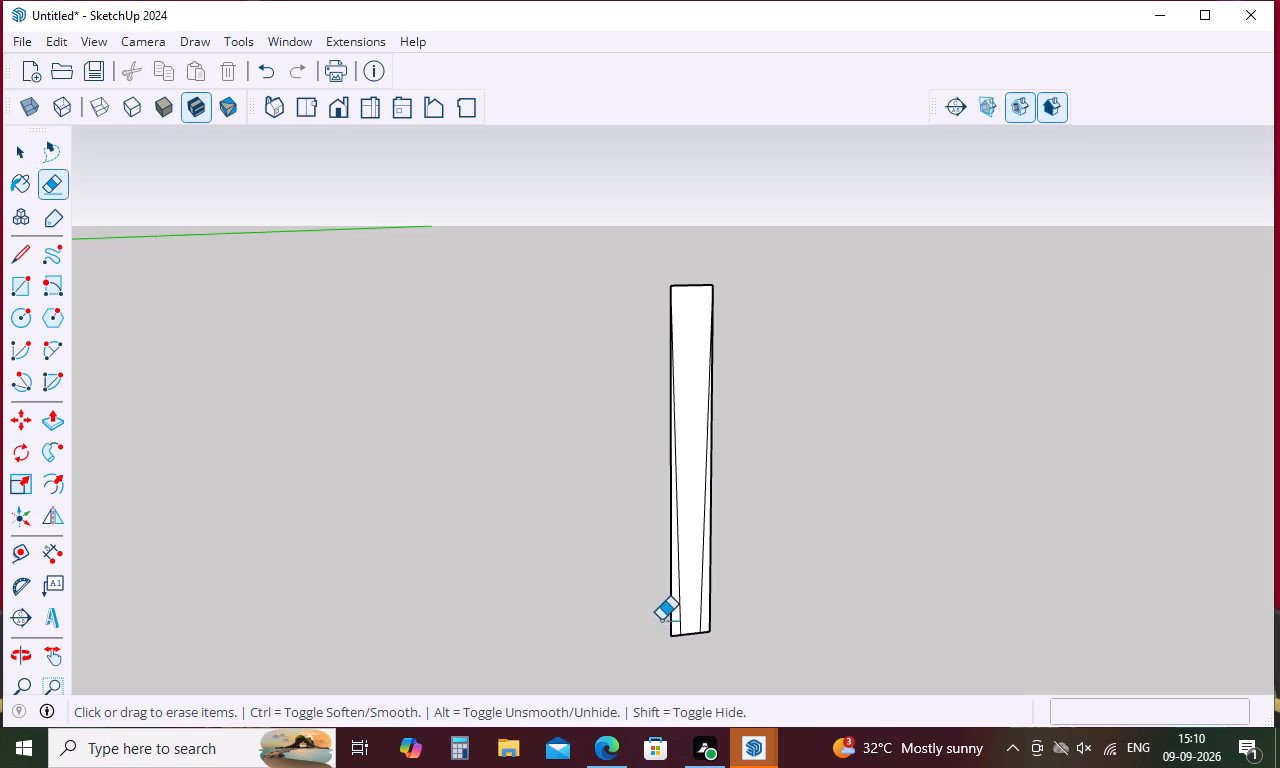
scroll(662, 607, "up", 5)
left_click(674, 581)
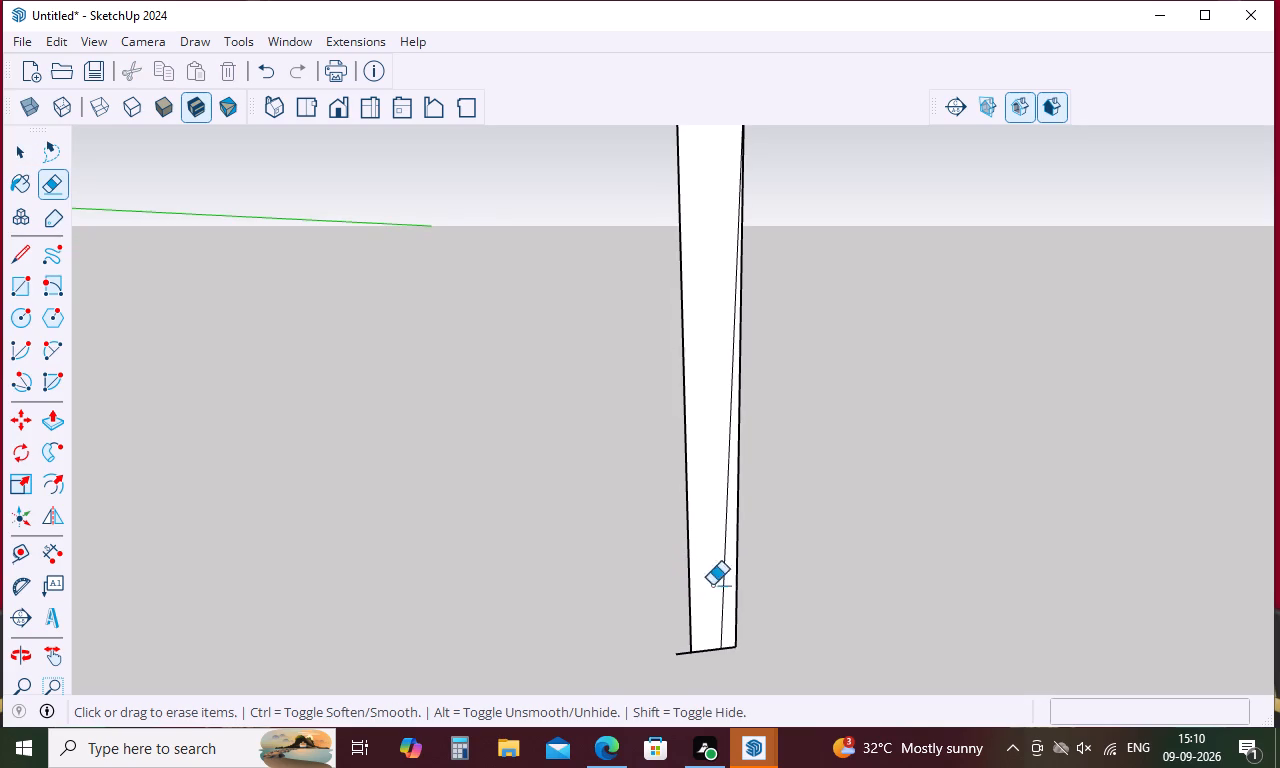
left_click(740, 567)
left_click(731, 654)
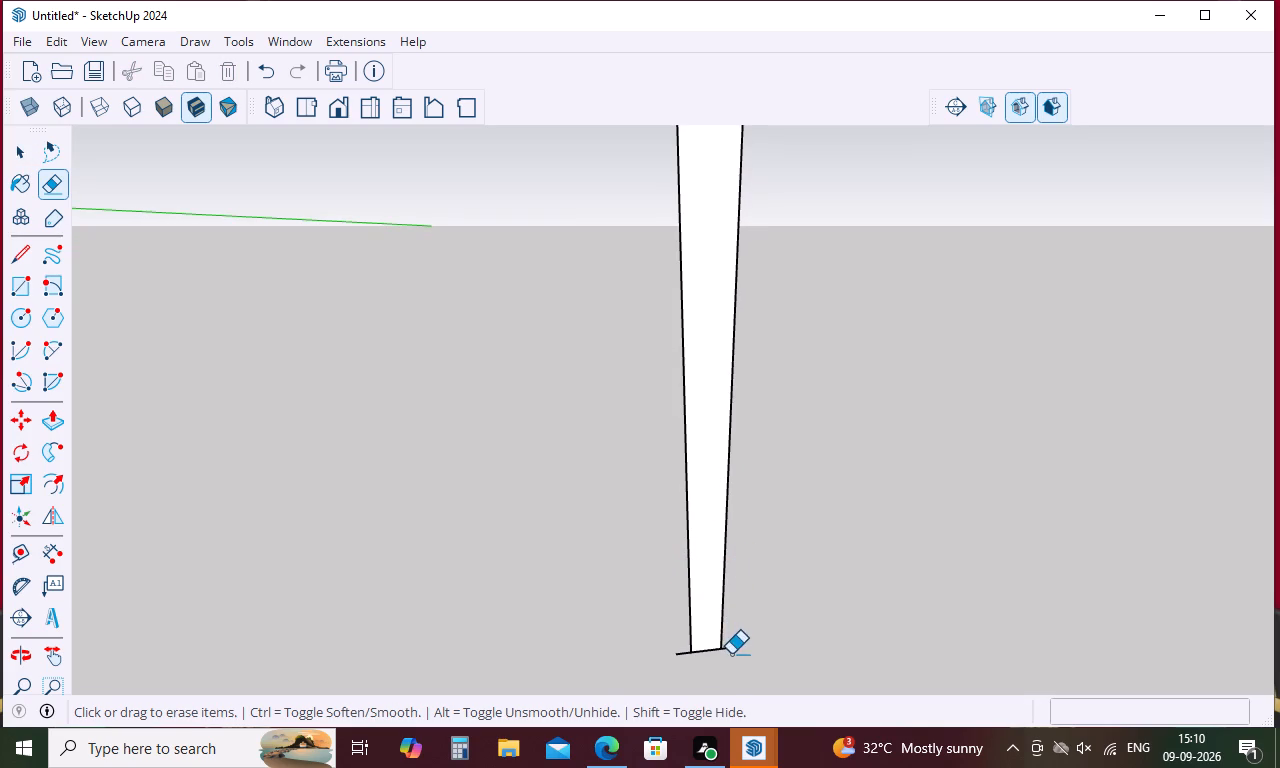
left_click(686, 659)
scroll(689, 678, "up", 5)
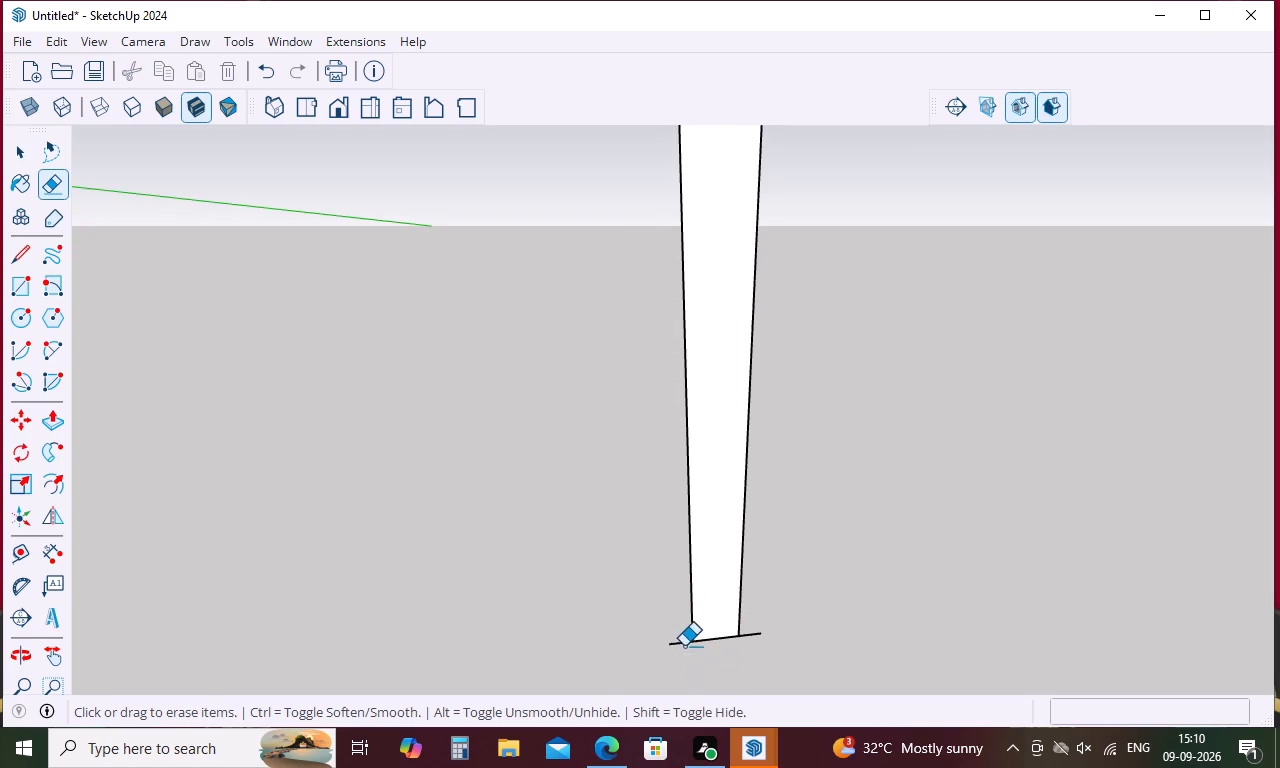
left_click_drag(670, 621, 684, 668)
left_click_drag(753, 614, 758, 673)
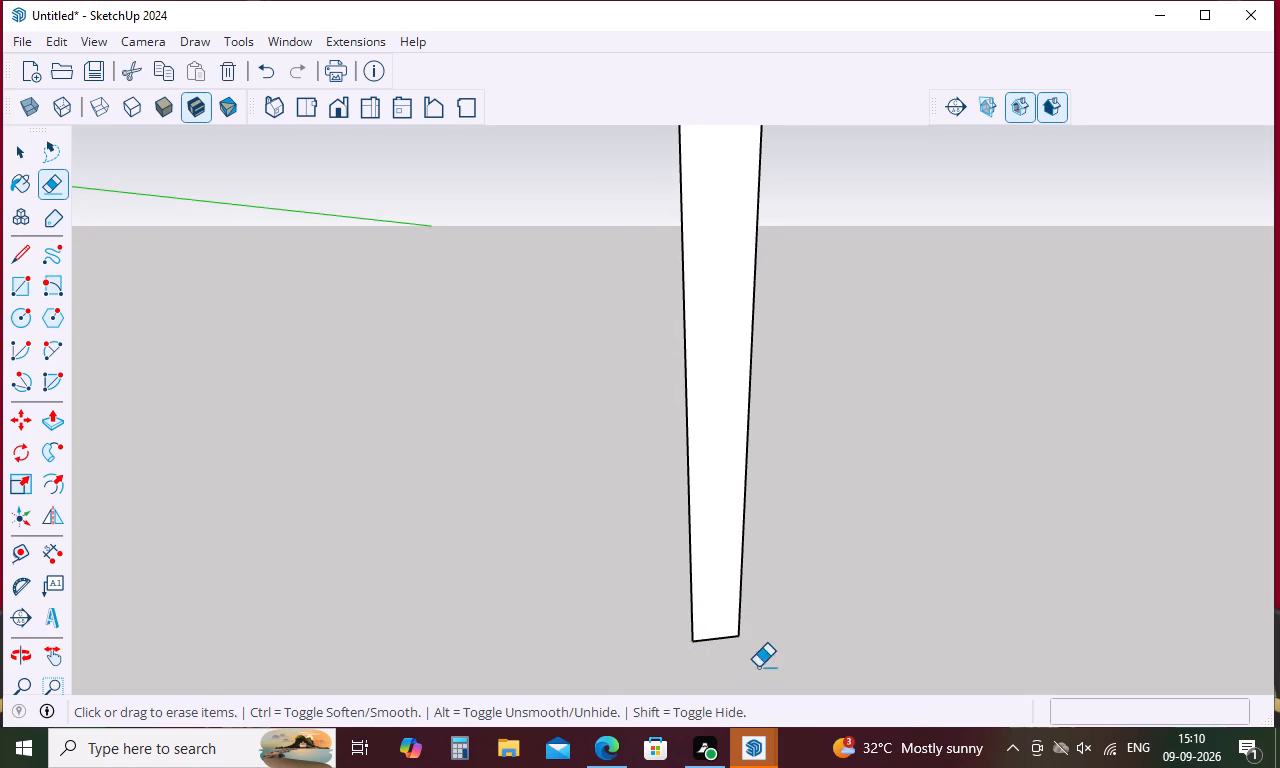
scroll(766, 590, "down", 14)
scroll(753, 624, "up", 2)
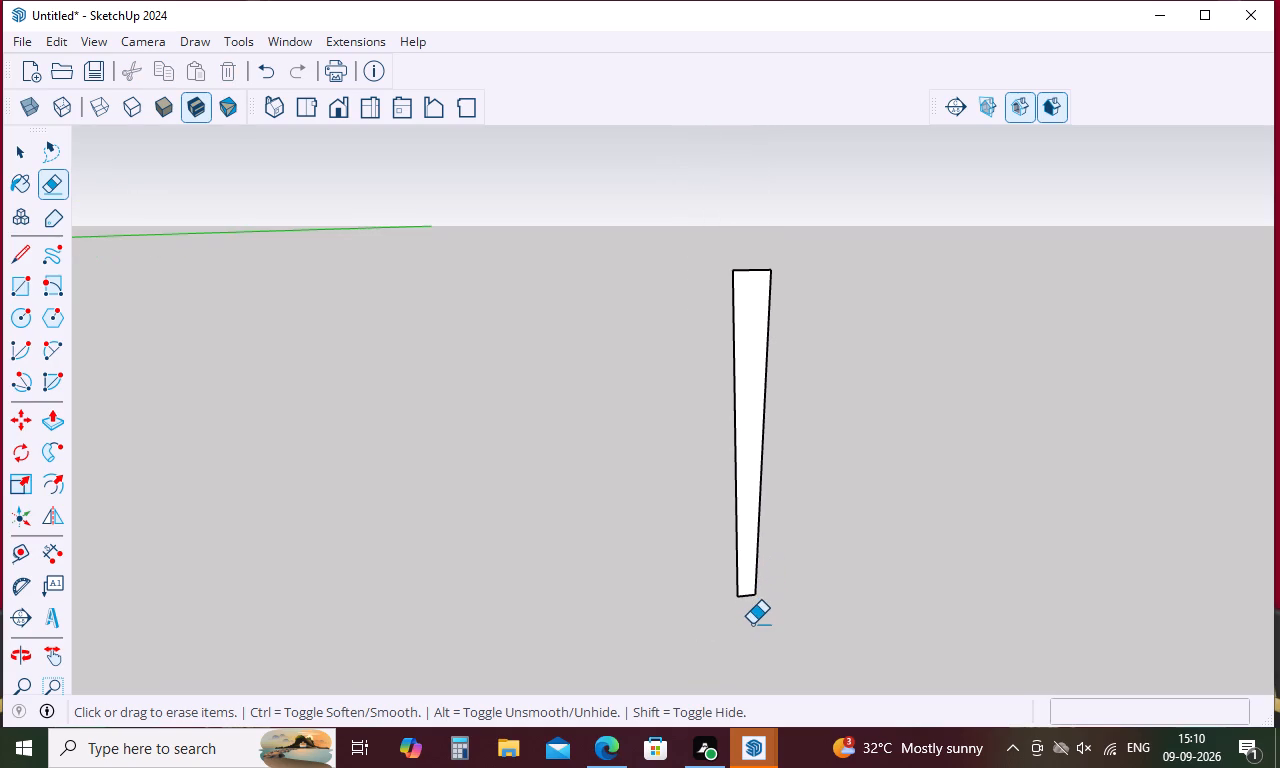
Draw a 25 mm line outward along the red axis from the upper part of the tapered profile's right edge.
key("n")
key("l")
key("space")
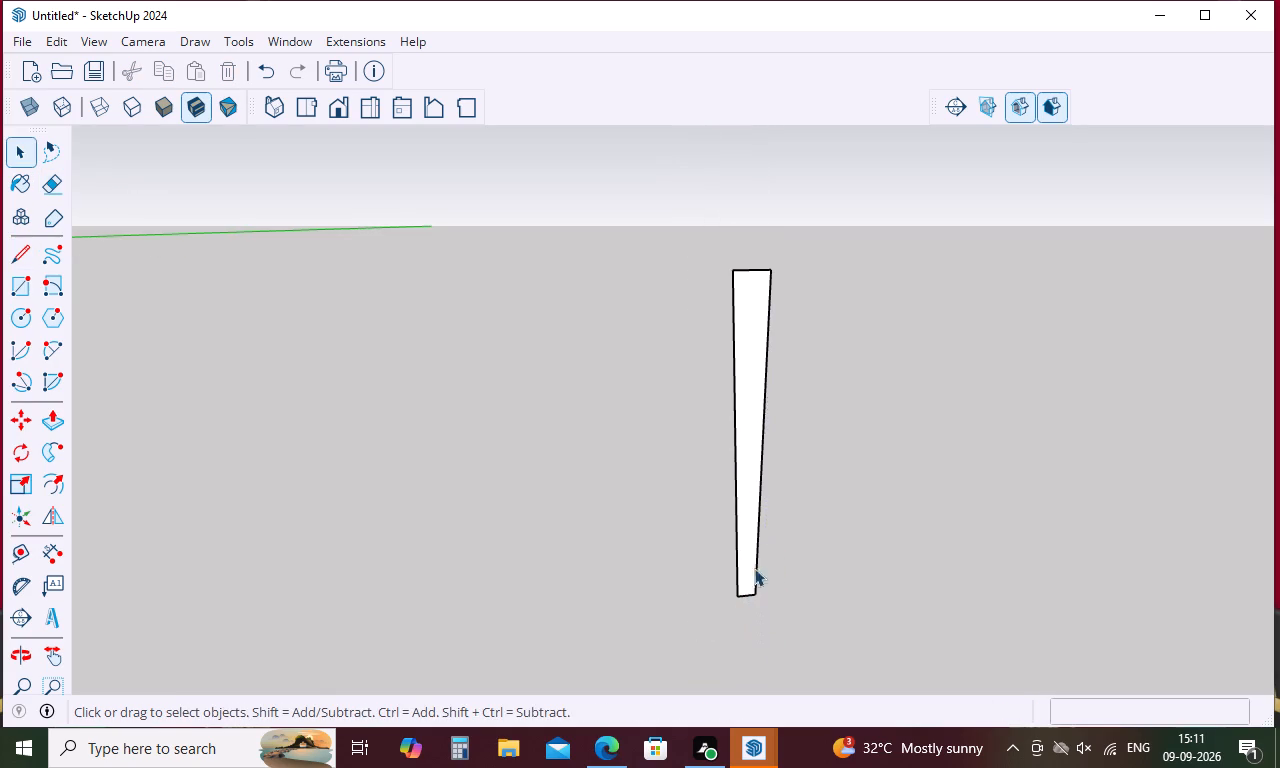
key("l")
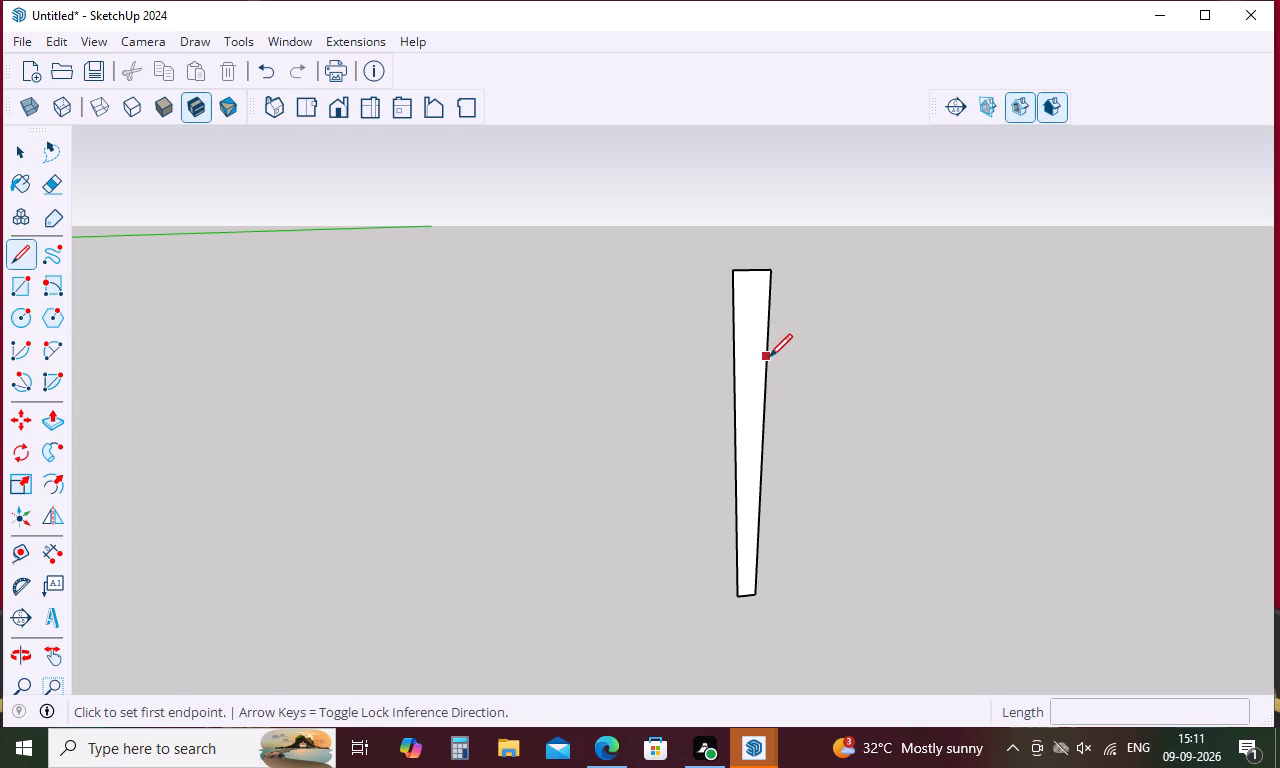
left_click(769, 357)
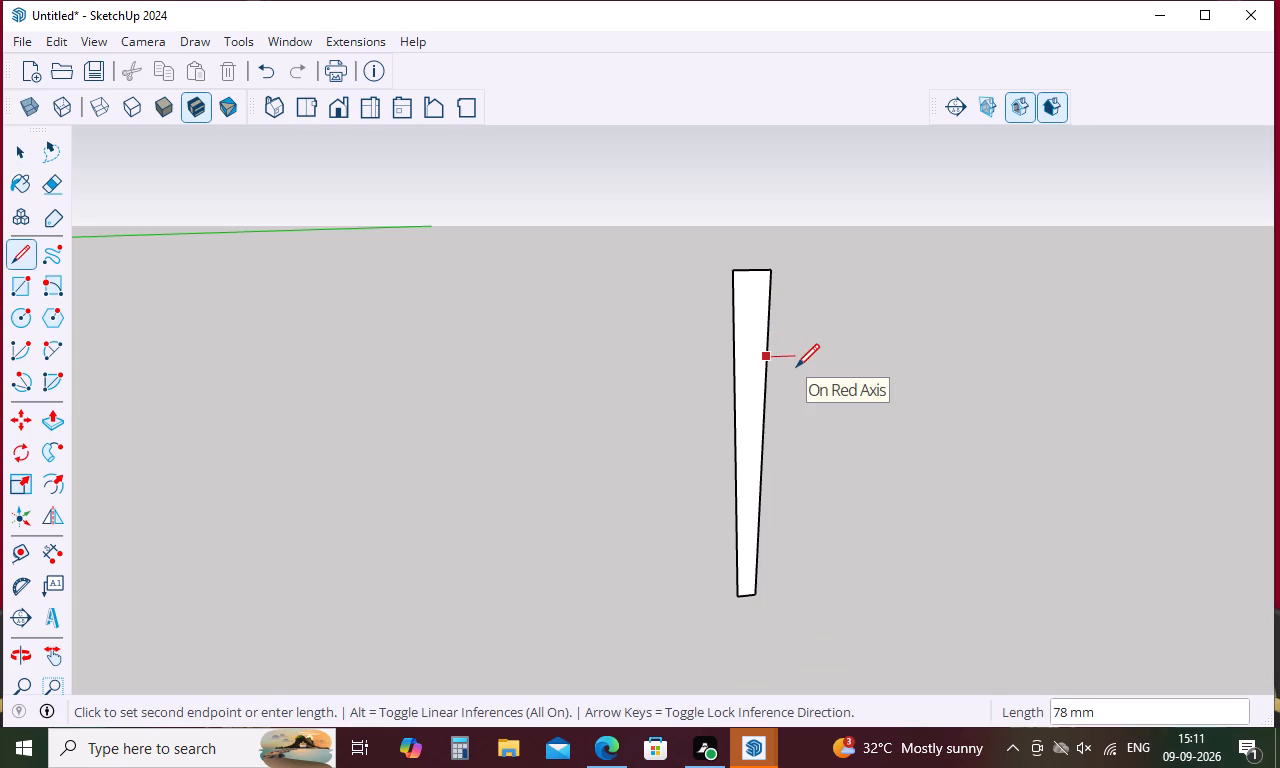
type("25")
key("Return")
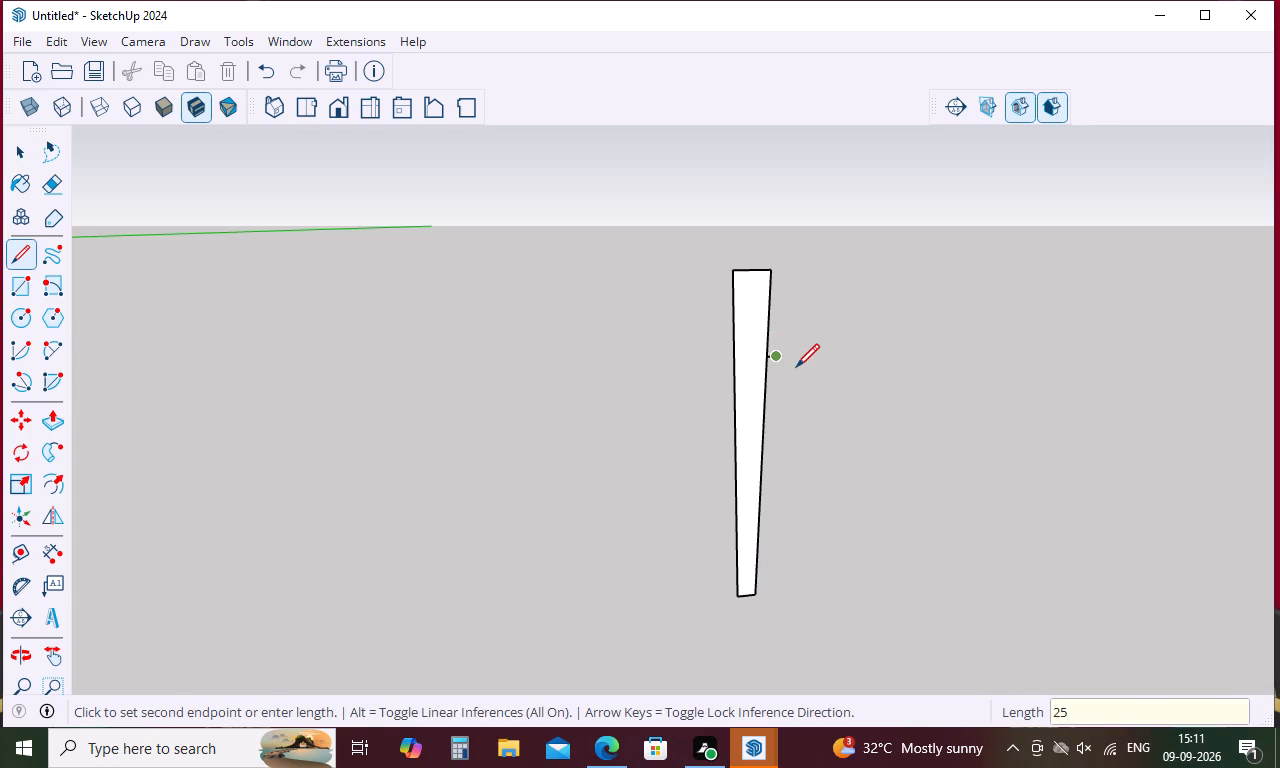
scroll(769, 357, "up", 9)
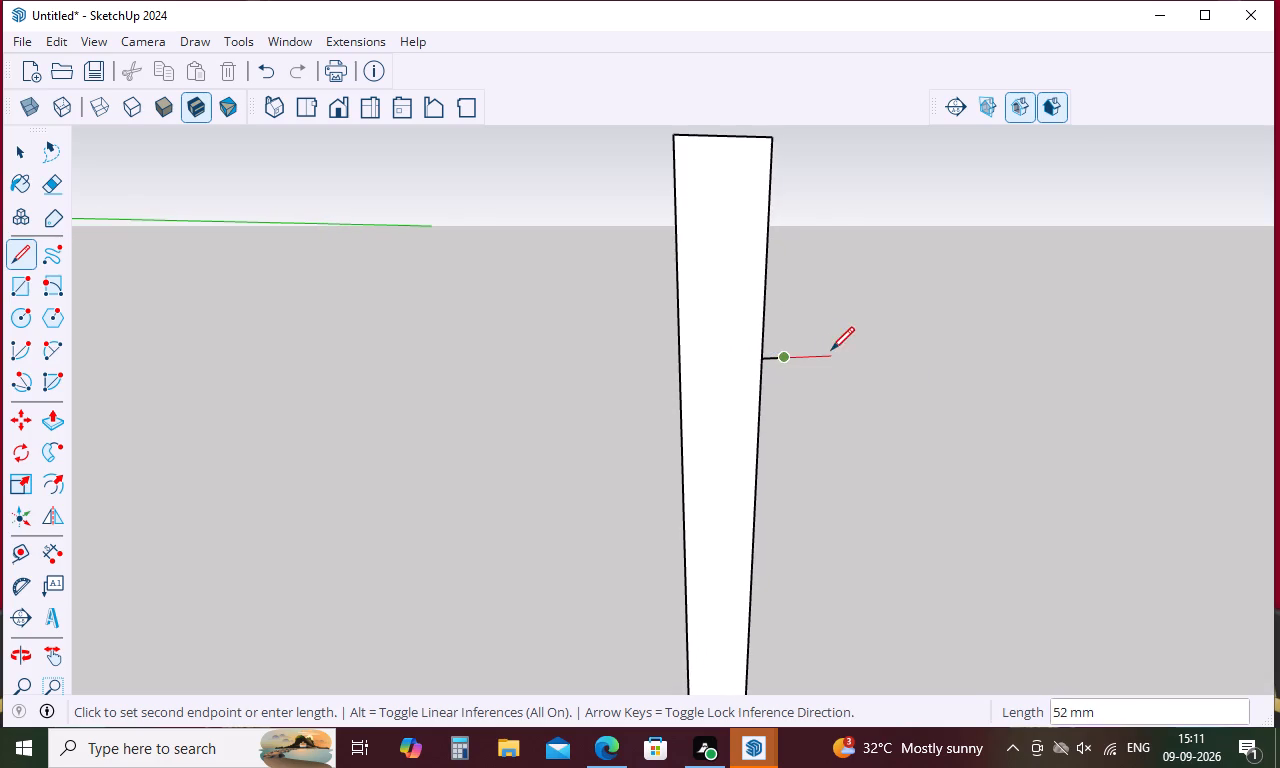
key("space")
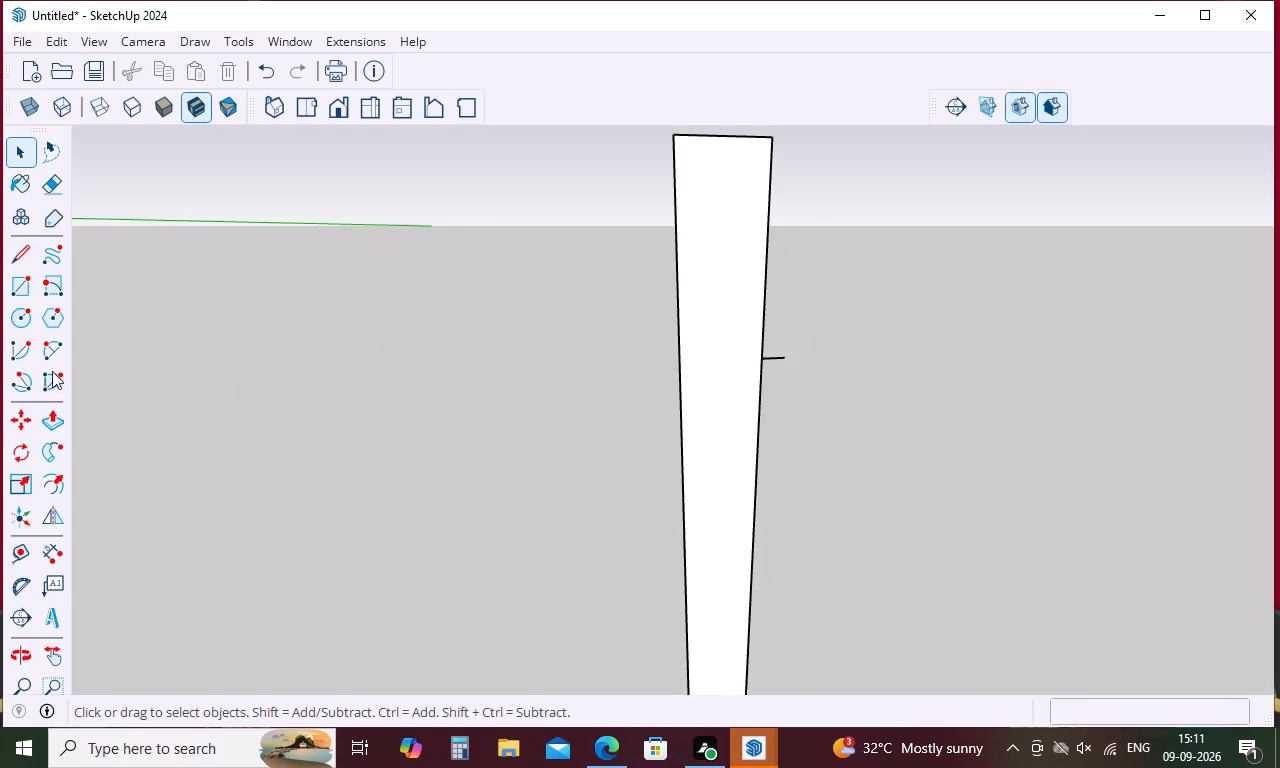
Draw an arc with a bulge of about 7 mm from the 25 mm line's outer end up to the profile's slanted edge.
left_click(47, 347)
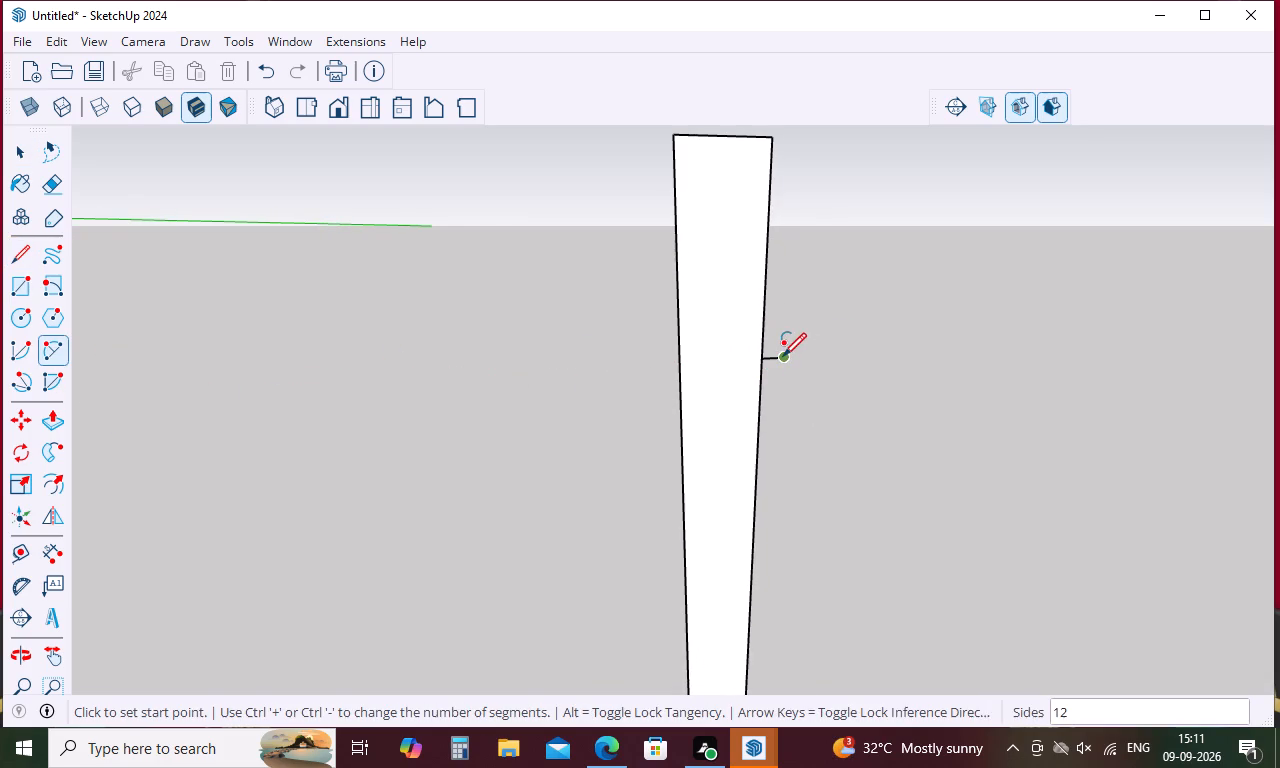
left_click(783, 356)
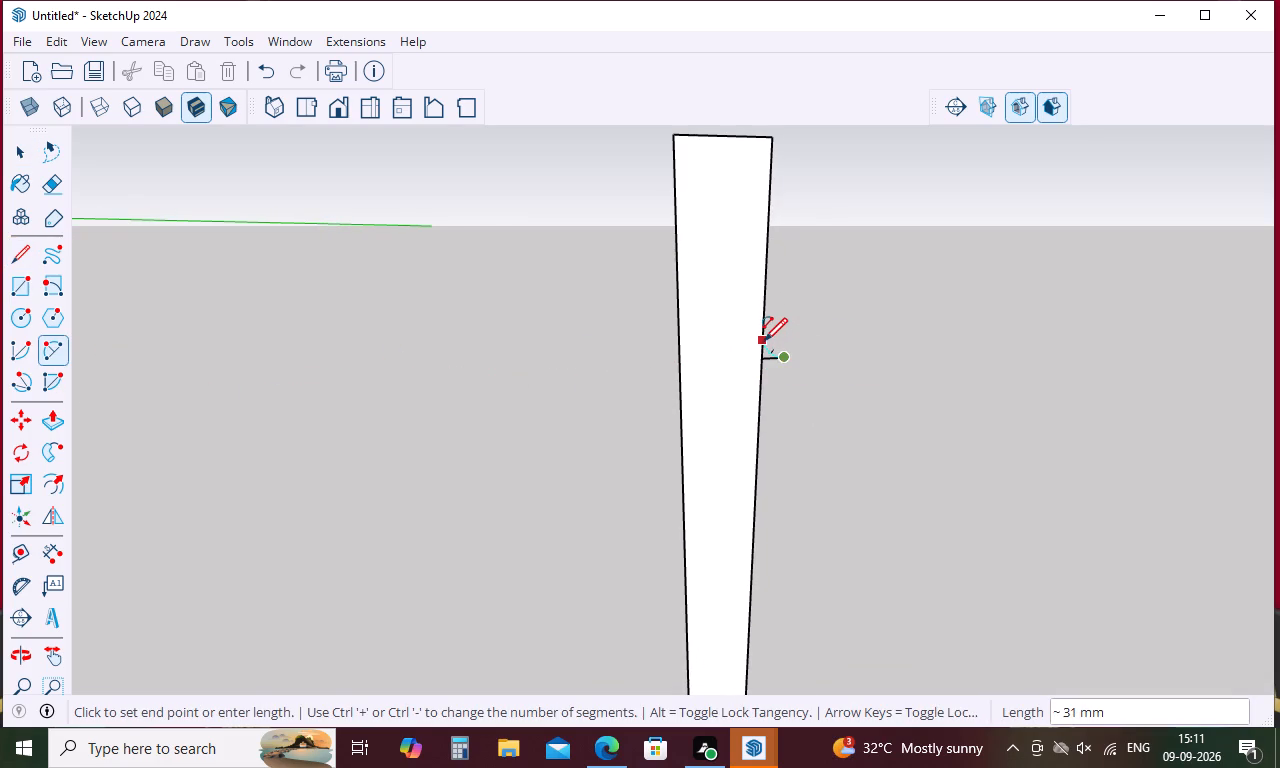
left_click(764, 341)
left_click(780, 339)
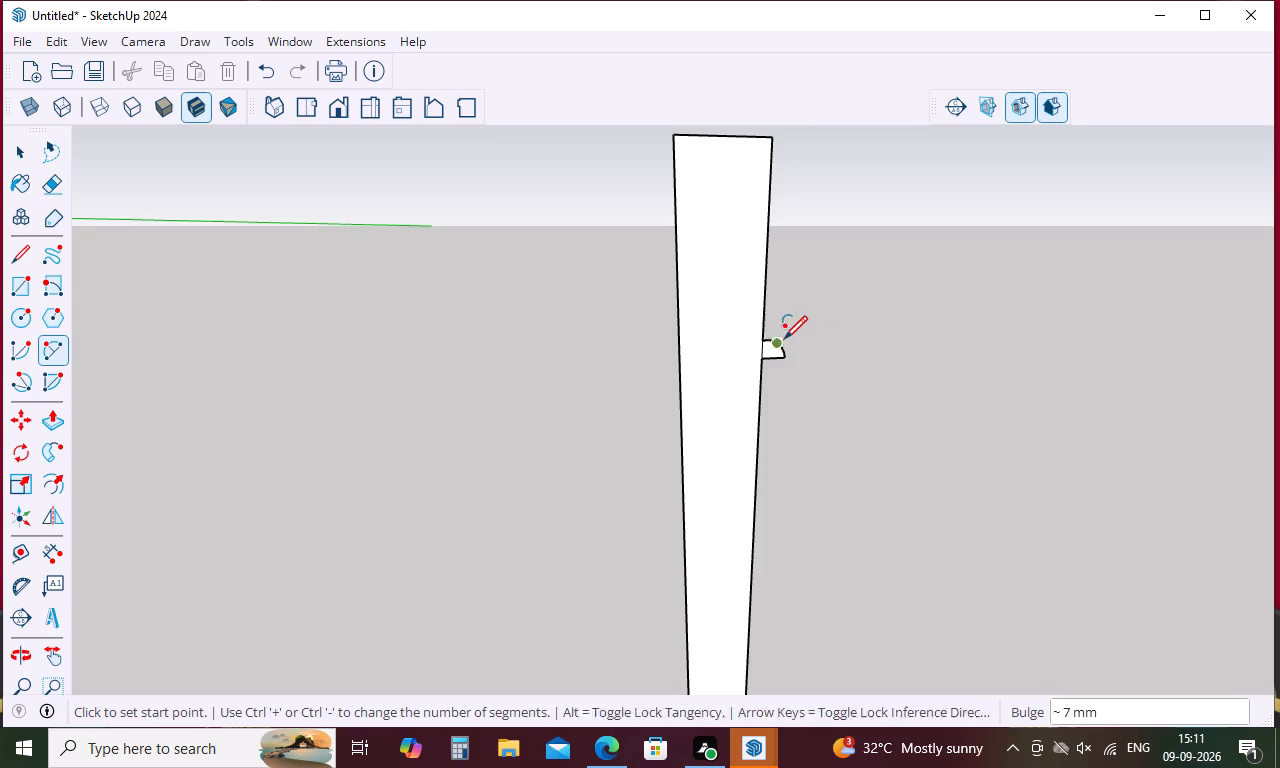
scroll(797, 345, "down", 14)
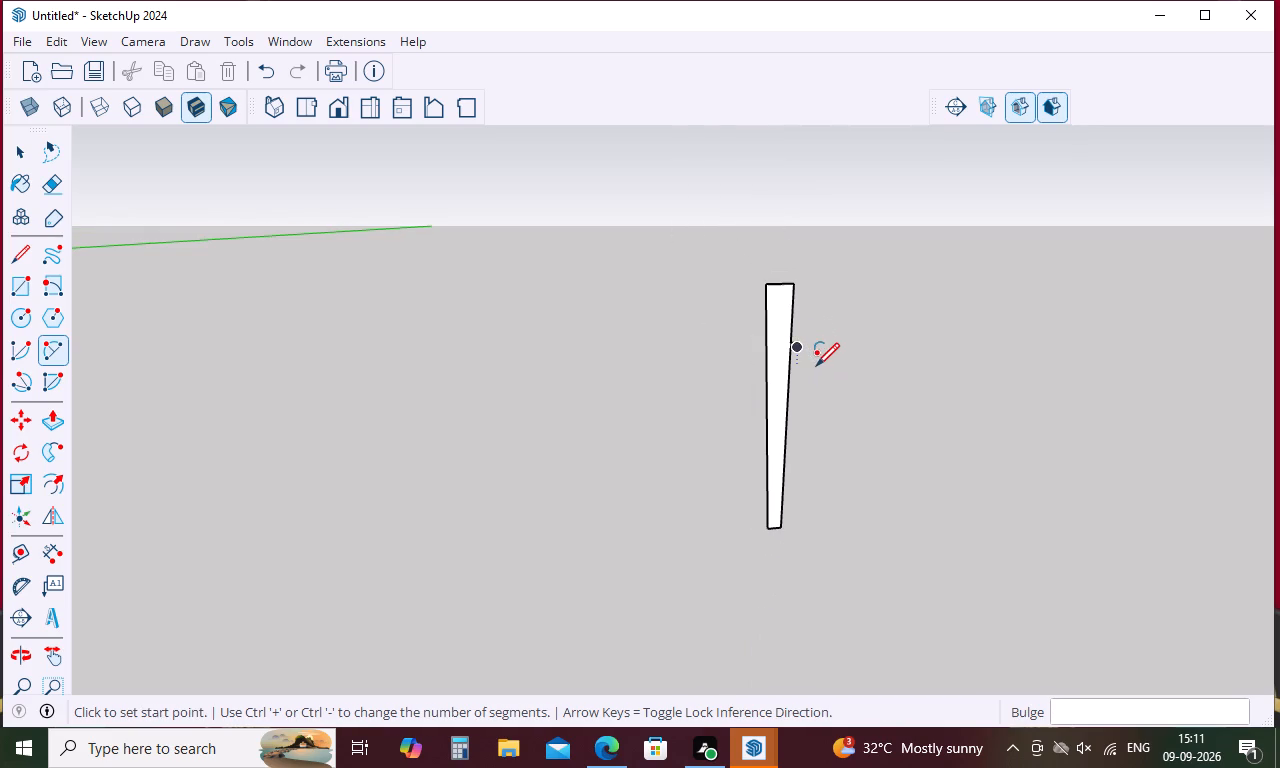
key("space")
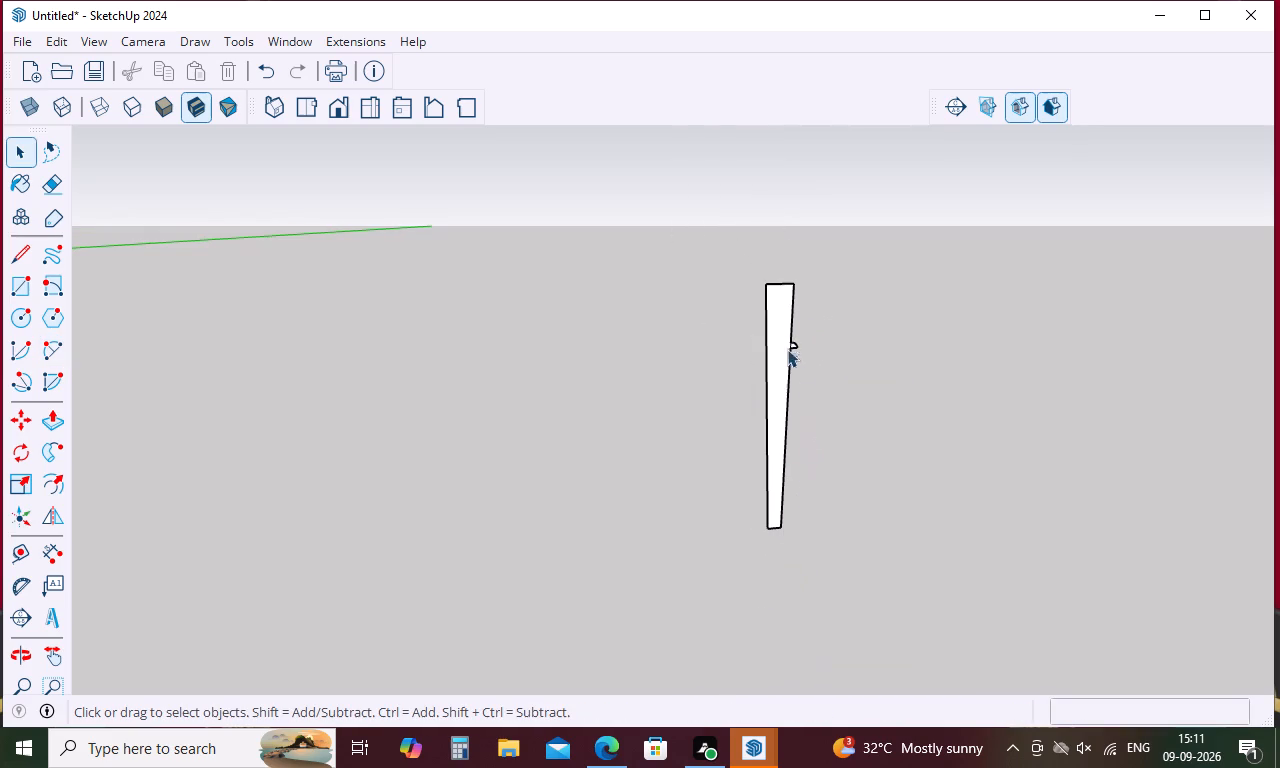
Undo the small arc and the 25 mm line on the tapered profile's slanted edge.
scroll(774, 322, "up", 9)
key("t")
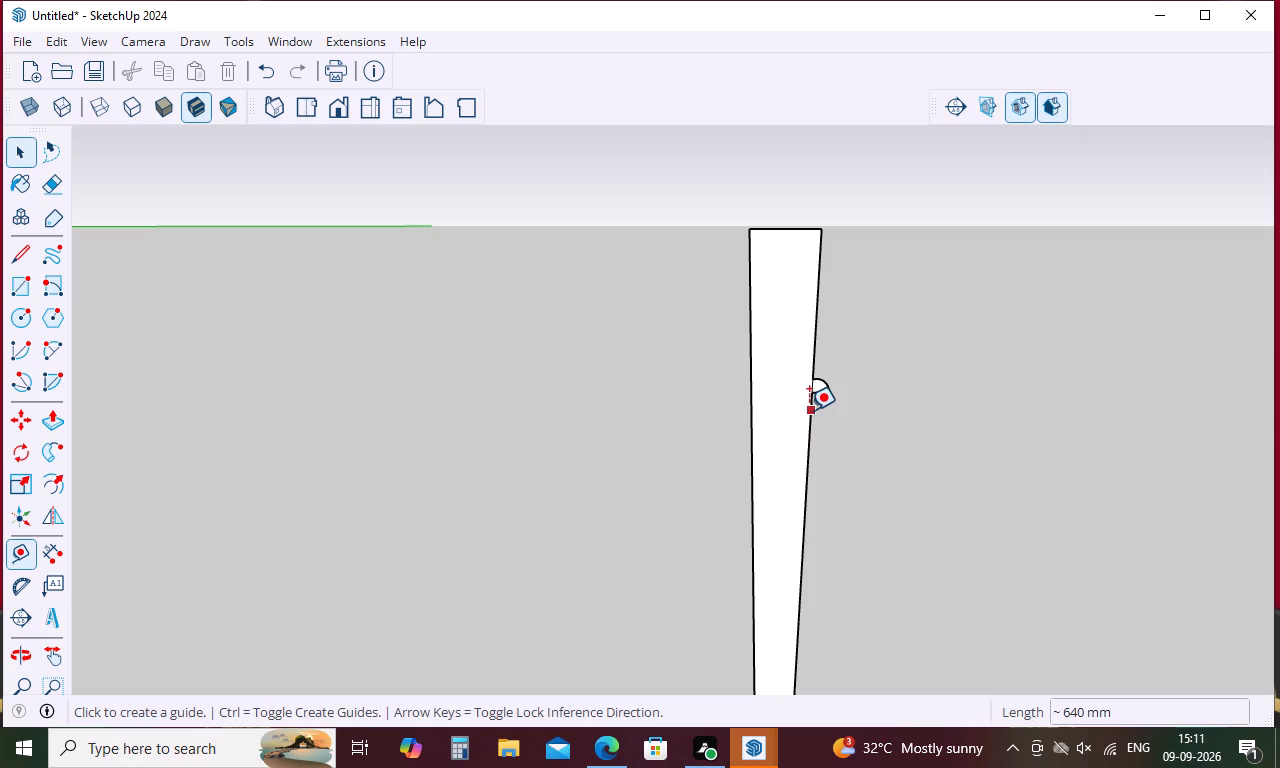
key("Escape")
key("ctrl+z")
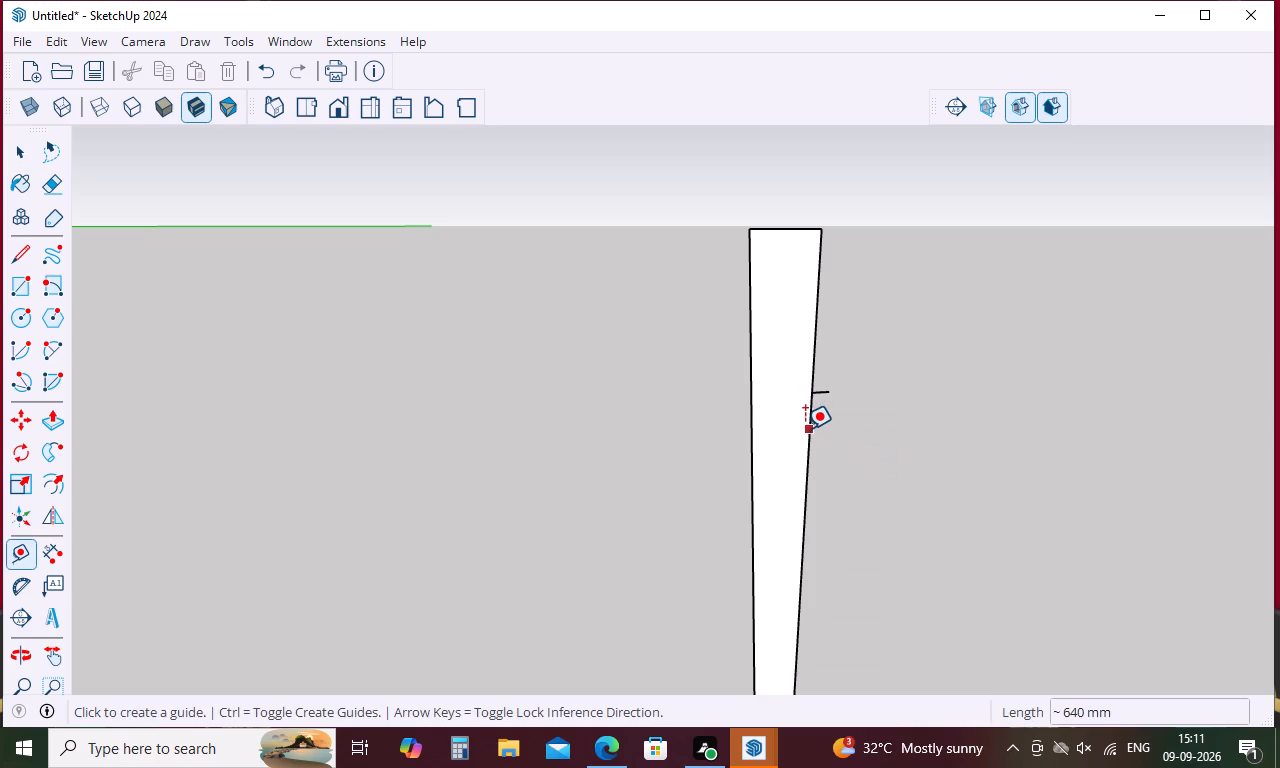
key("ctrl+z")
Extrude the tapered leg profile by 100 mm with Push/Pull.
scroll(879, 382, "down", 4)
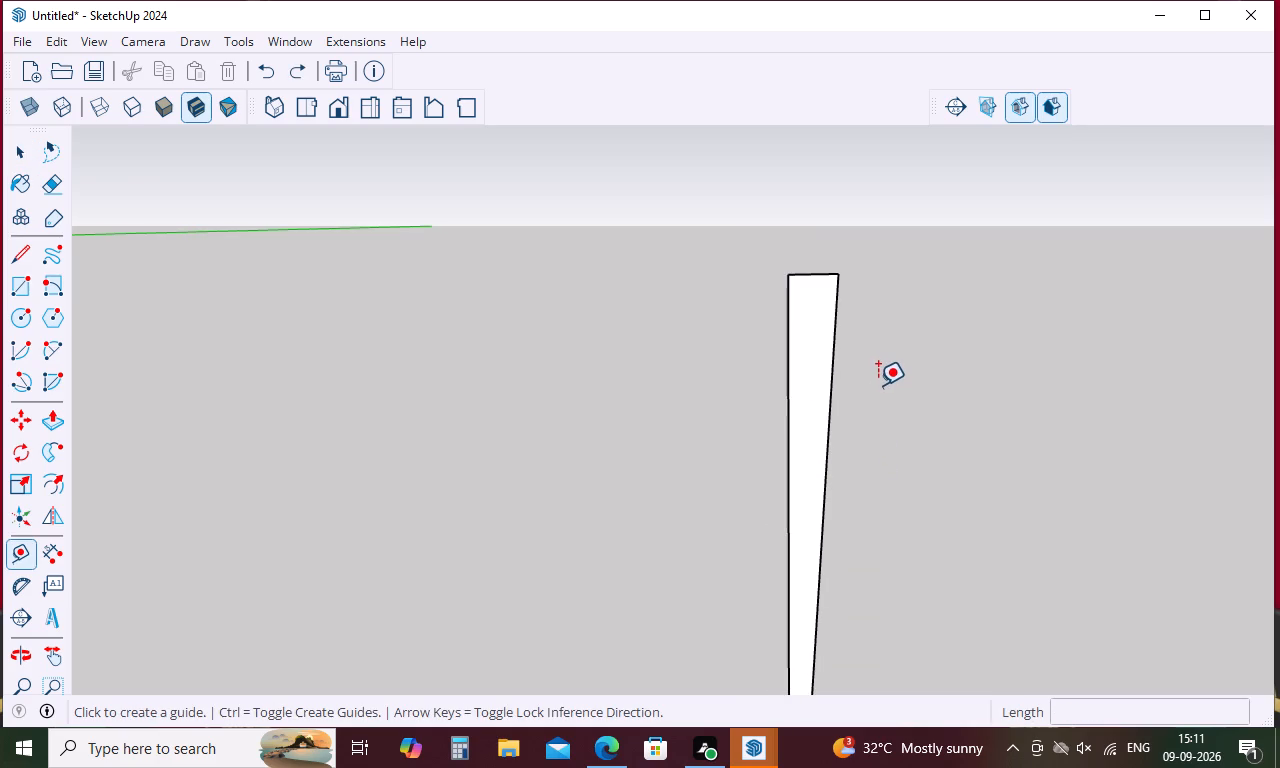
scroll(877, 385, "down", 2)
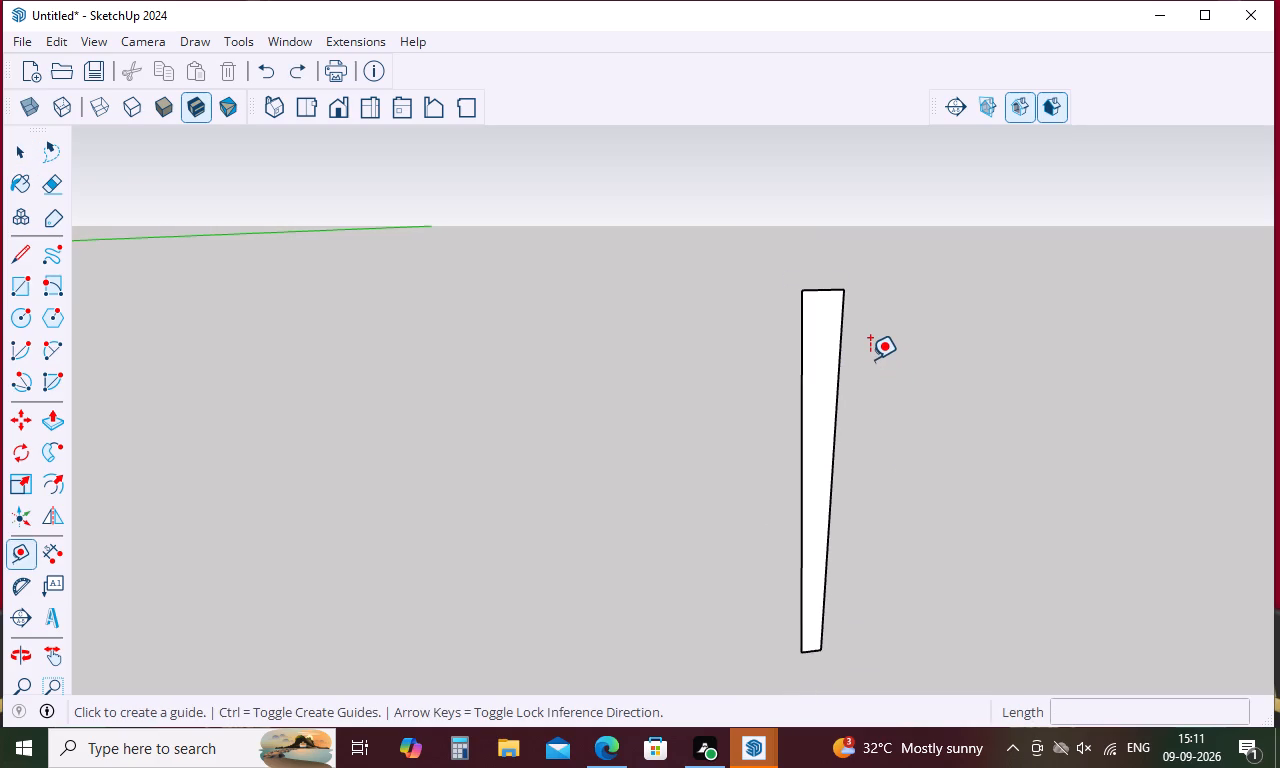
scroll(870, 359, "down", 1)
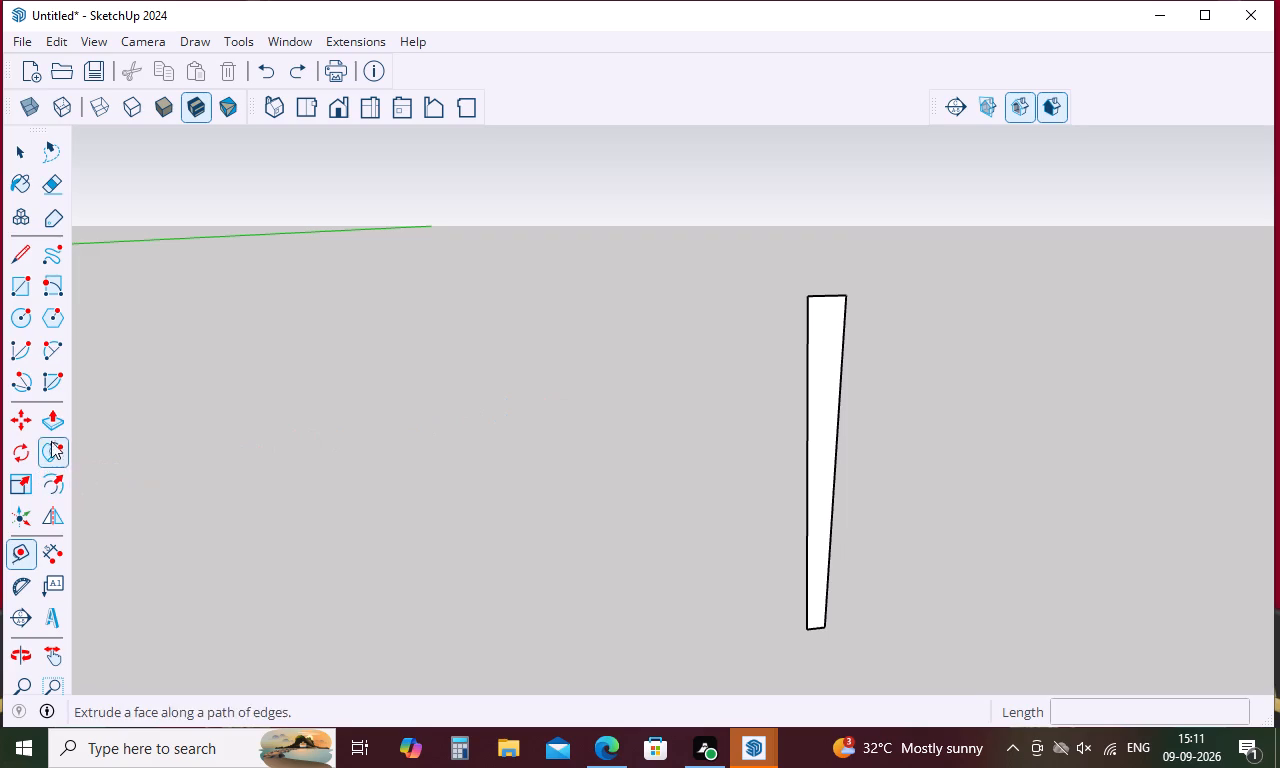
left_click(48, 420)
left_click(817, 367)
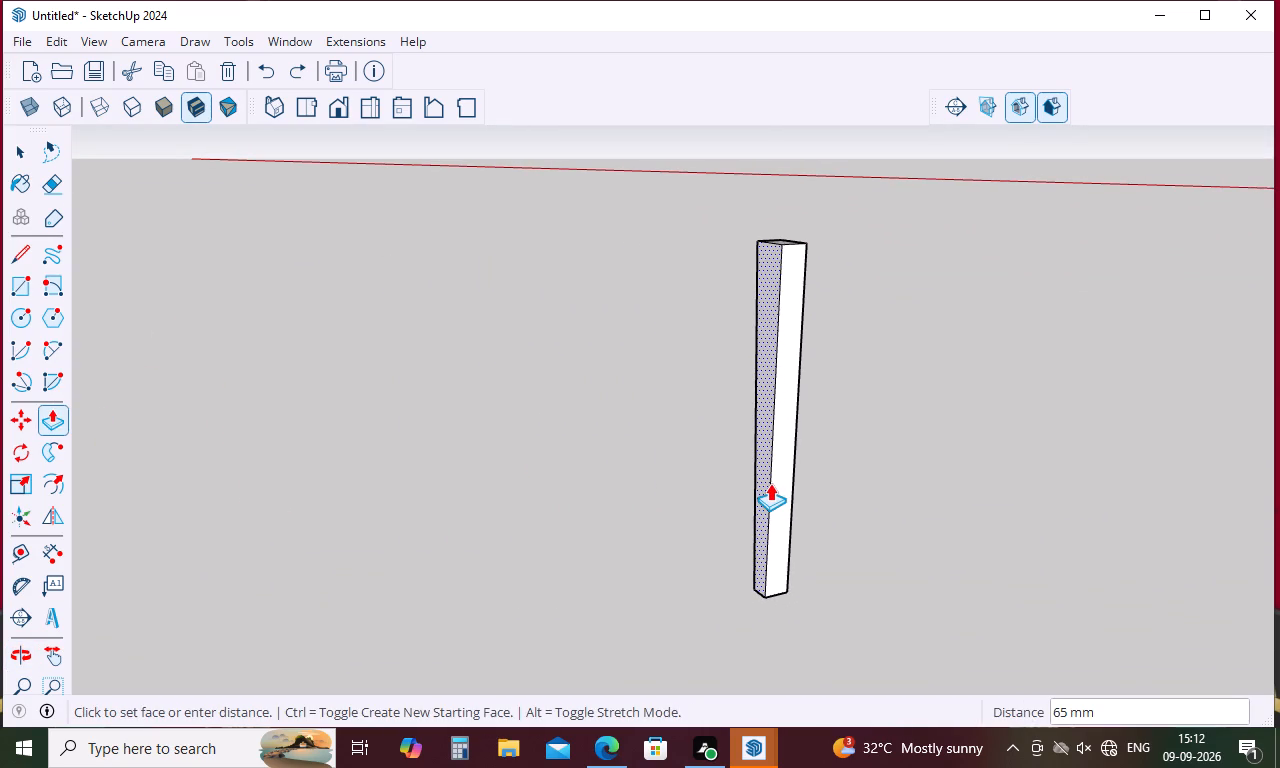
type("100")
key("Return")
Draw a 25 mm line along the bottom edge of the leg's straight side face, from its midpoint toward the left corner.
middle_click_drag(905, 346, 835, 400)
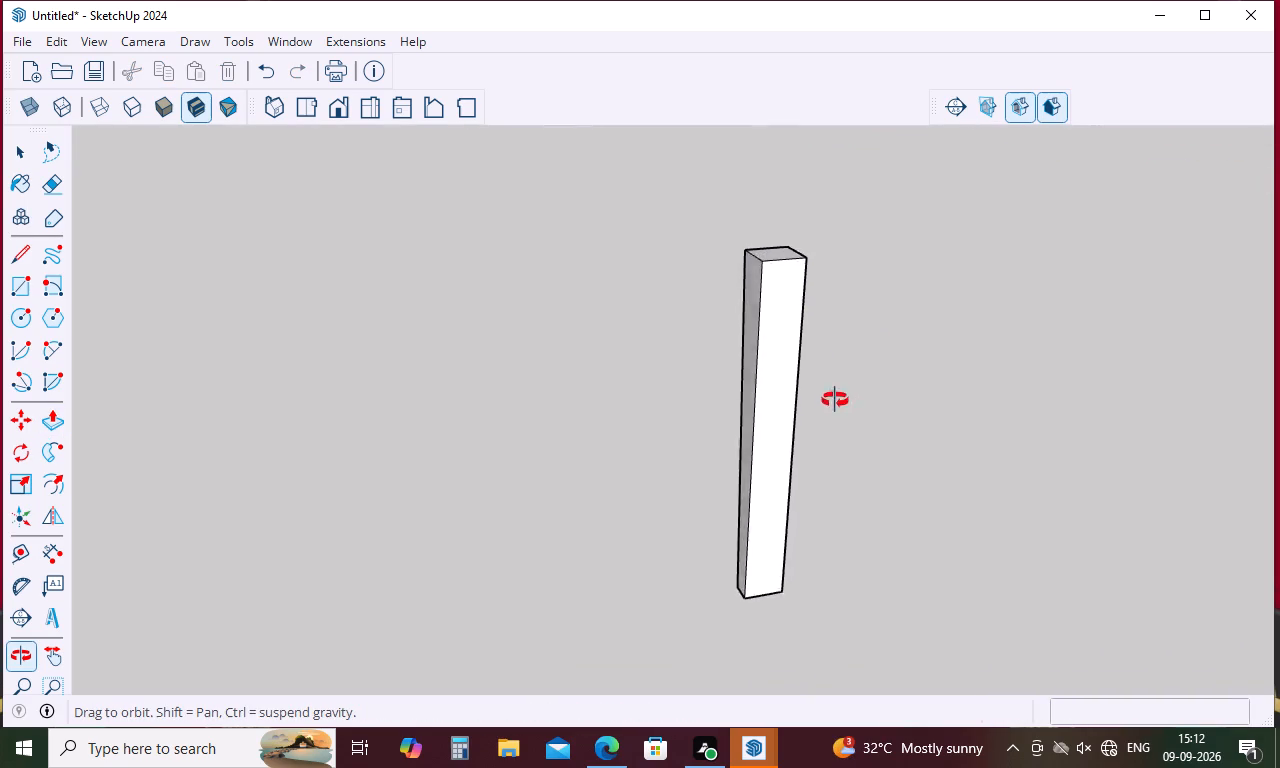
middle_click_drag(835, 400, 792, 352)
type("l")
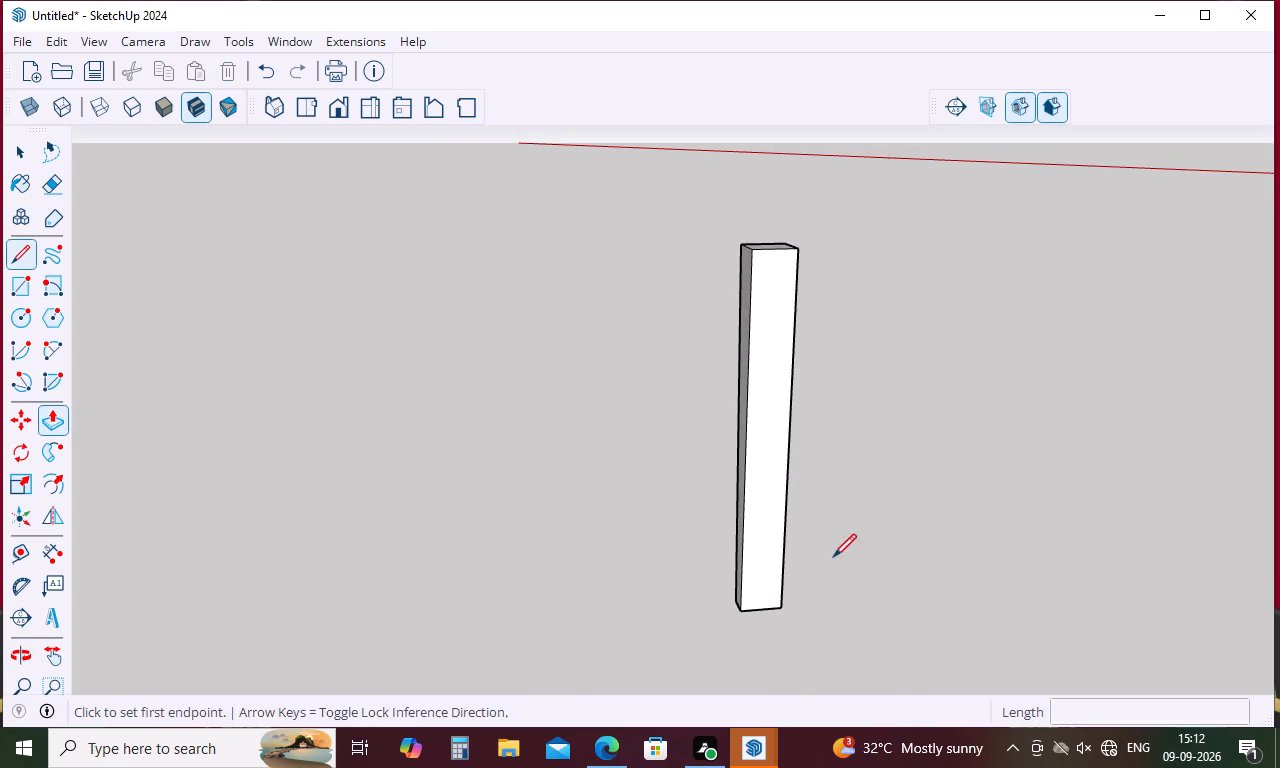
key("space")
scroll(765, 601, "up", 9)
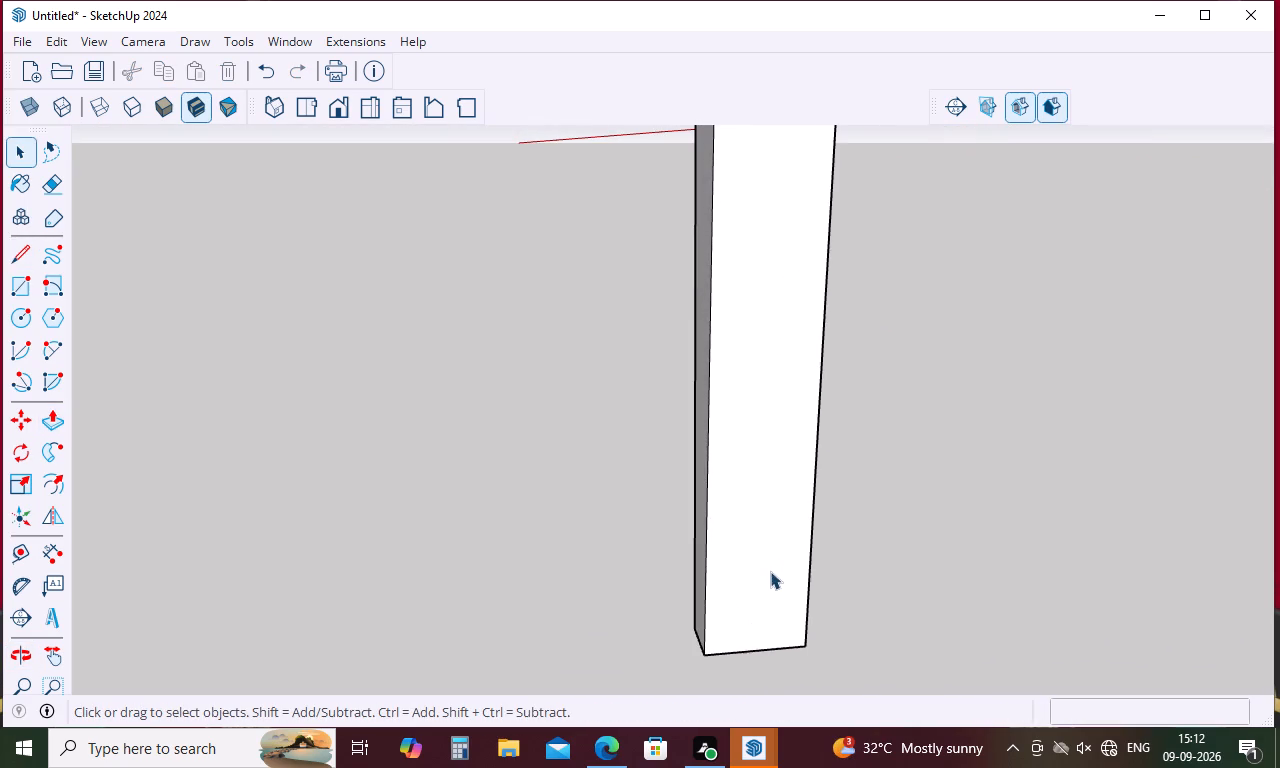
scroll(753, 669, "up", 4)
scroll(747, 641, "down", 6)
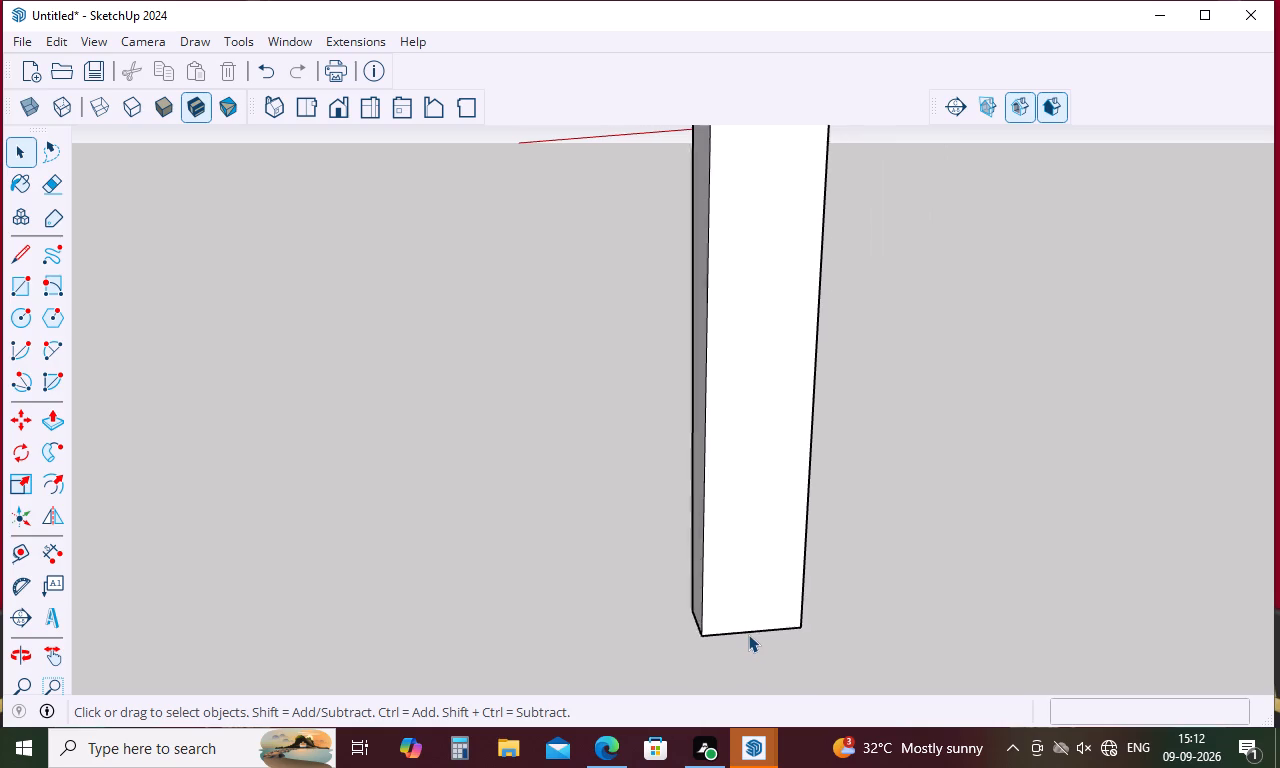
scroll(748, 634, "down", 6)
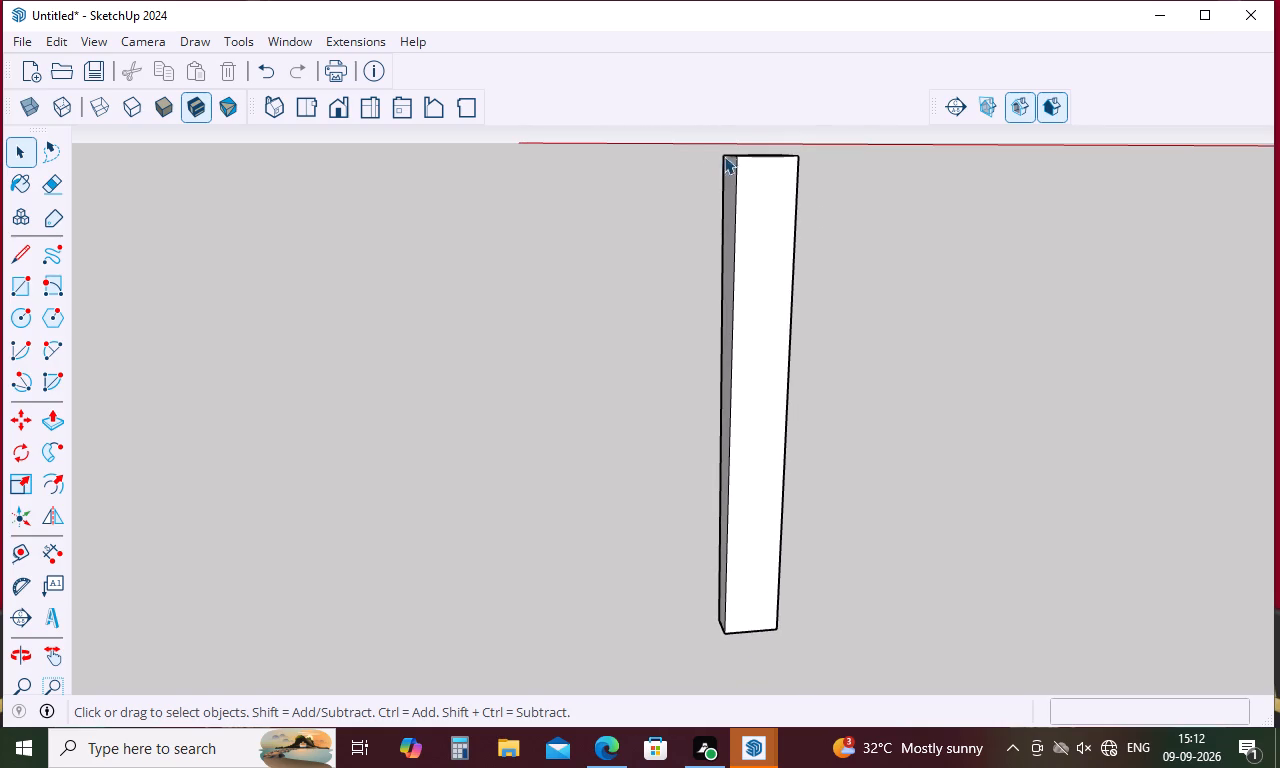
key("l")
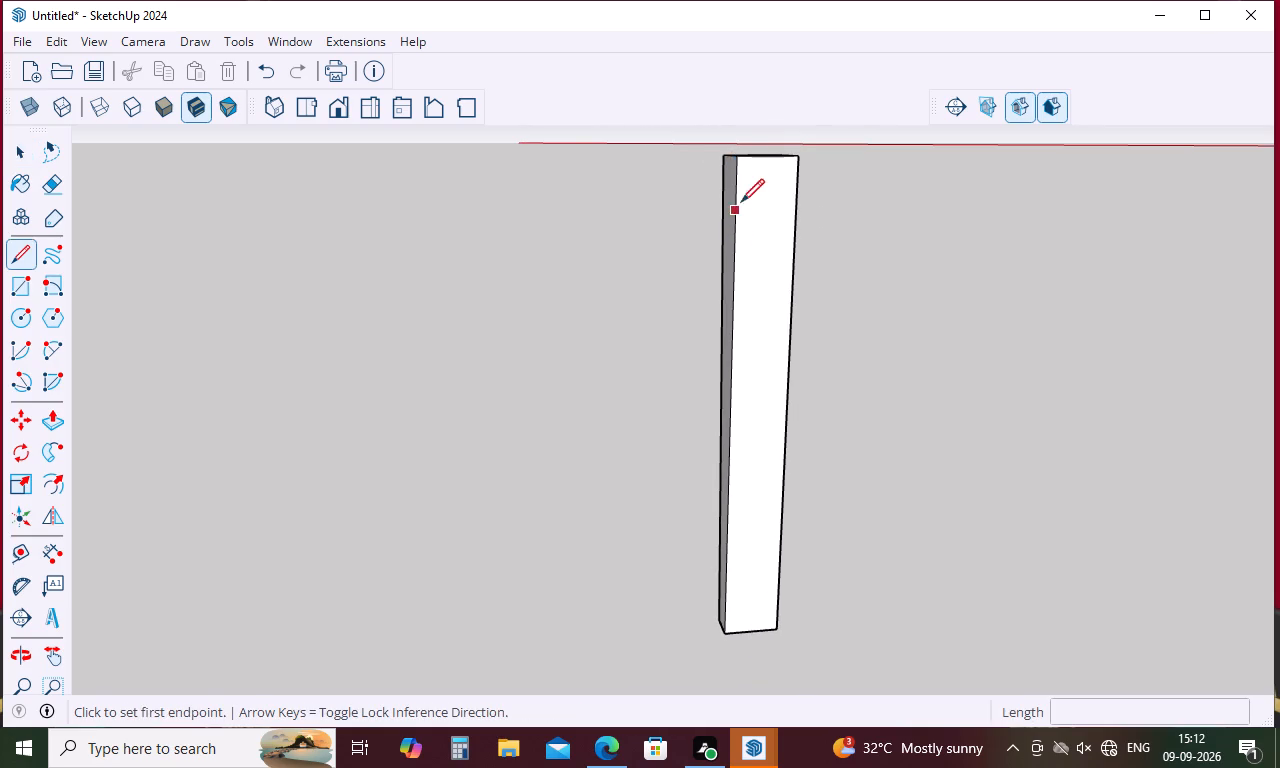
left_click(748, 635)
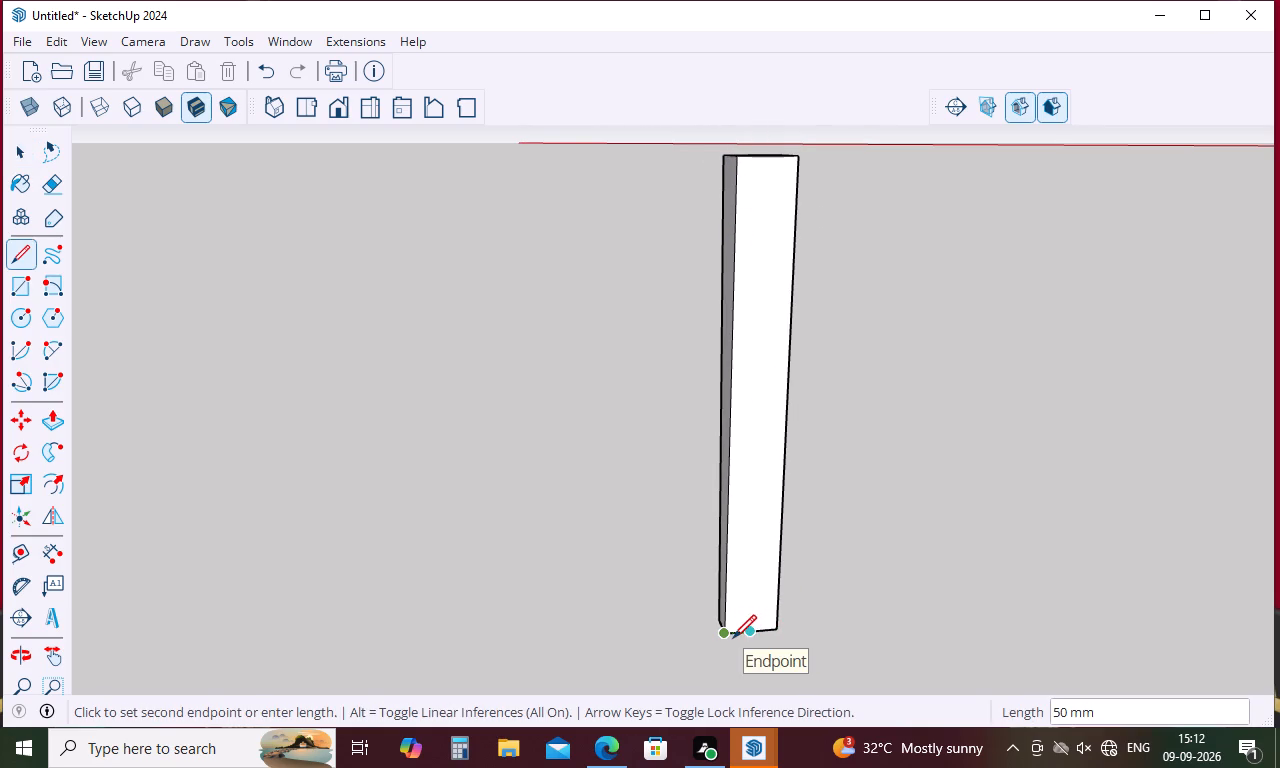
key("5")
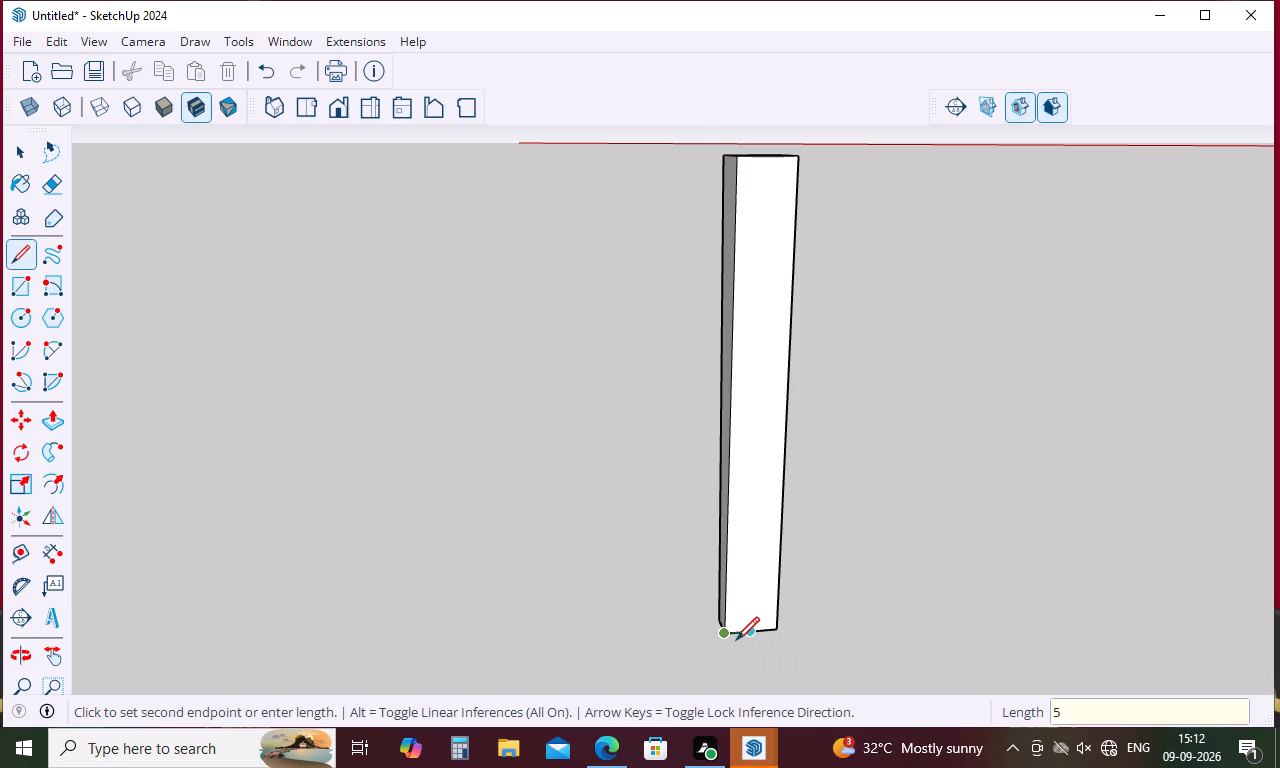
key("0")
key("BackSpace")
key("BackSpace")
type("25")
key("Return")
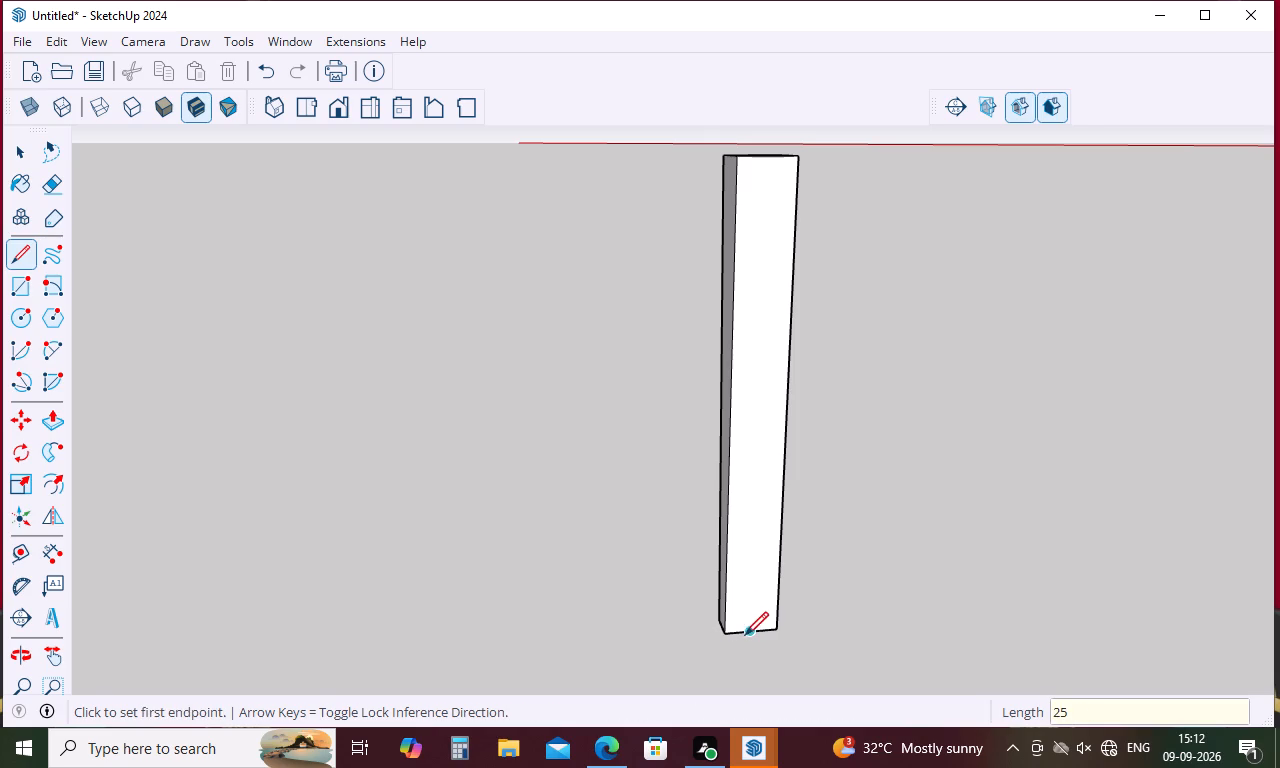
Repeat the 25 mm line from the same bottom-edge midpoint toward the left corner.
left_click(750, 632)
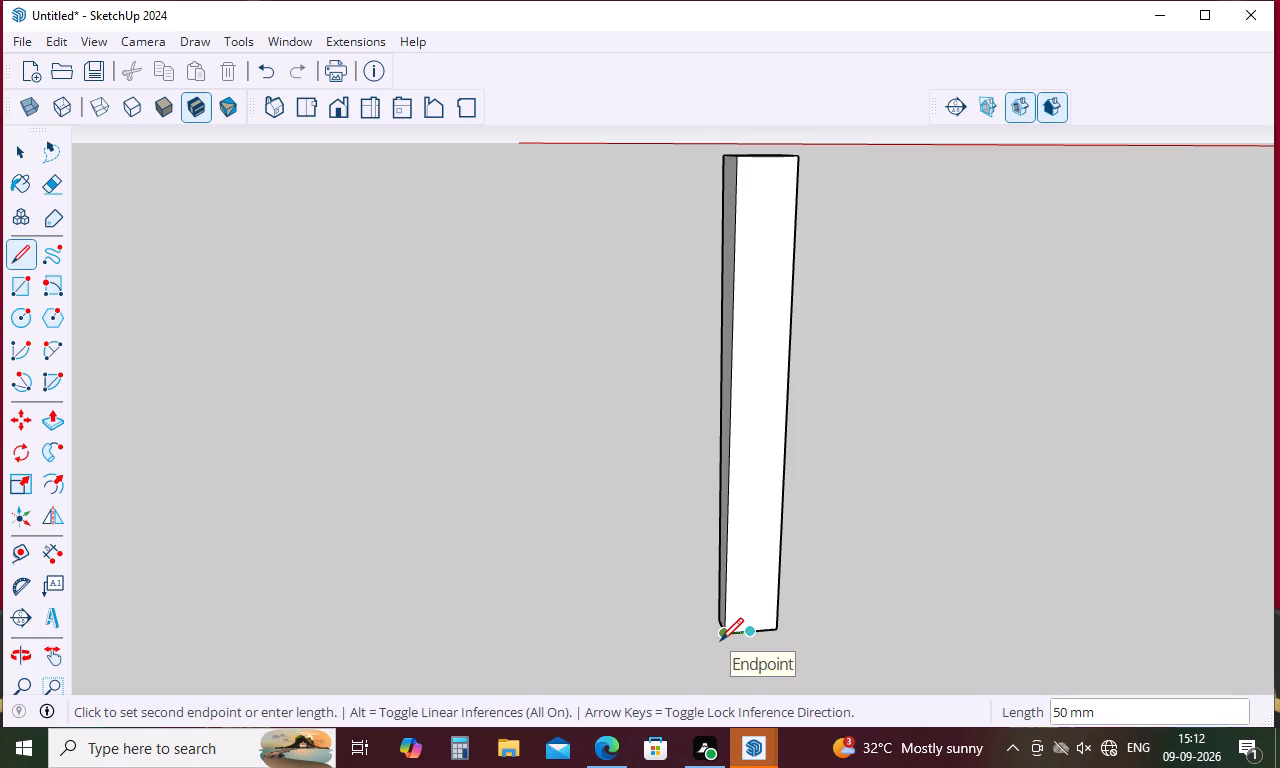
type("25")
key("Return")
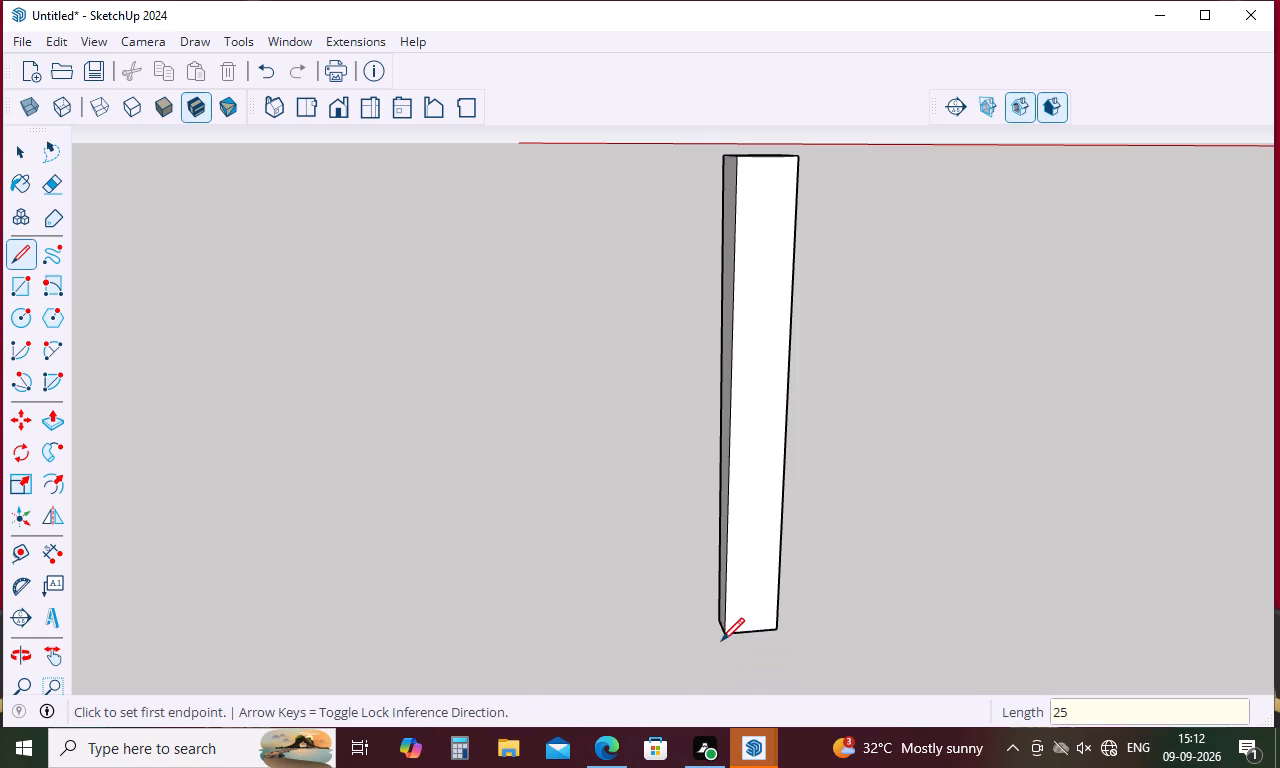
Examine the extruded leg from all sides, checking how its faces taper toward the bottom.
scroll(747, 664, "up", 9)
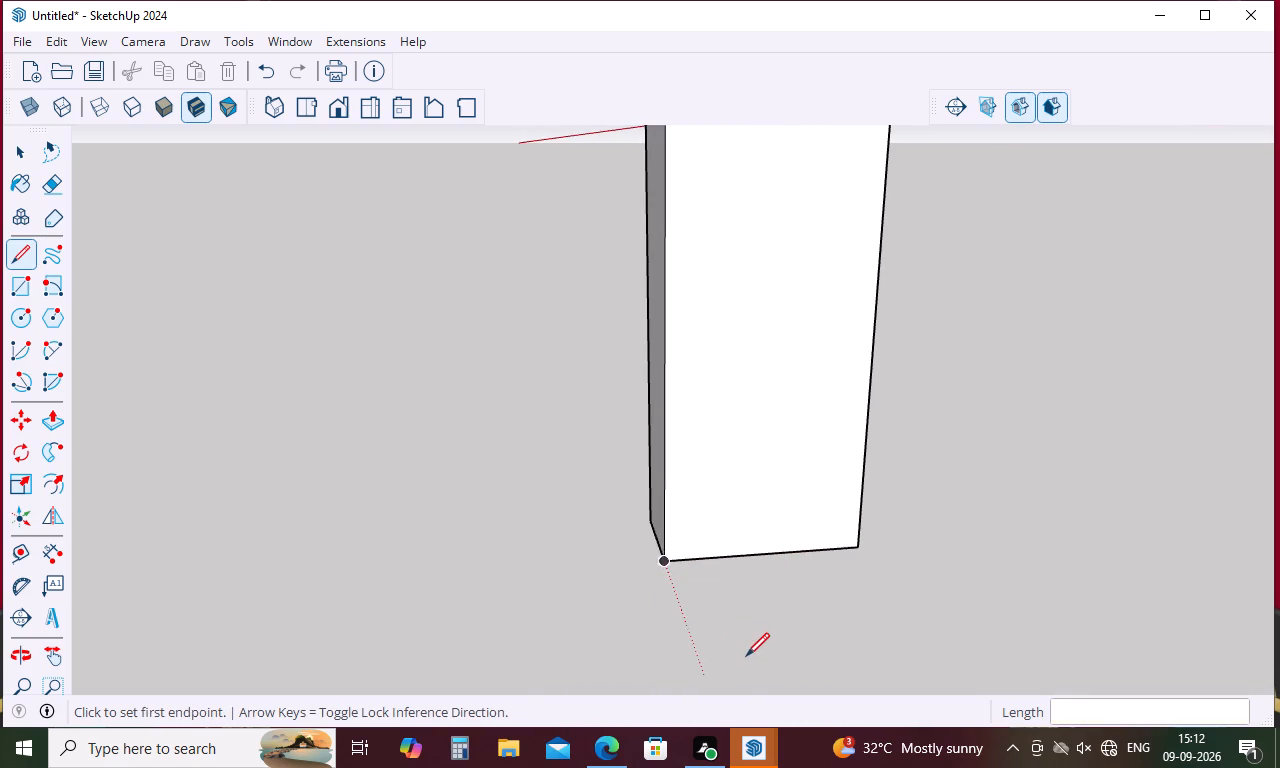
key("space")
scroll(748, 612, "down", 14)
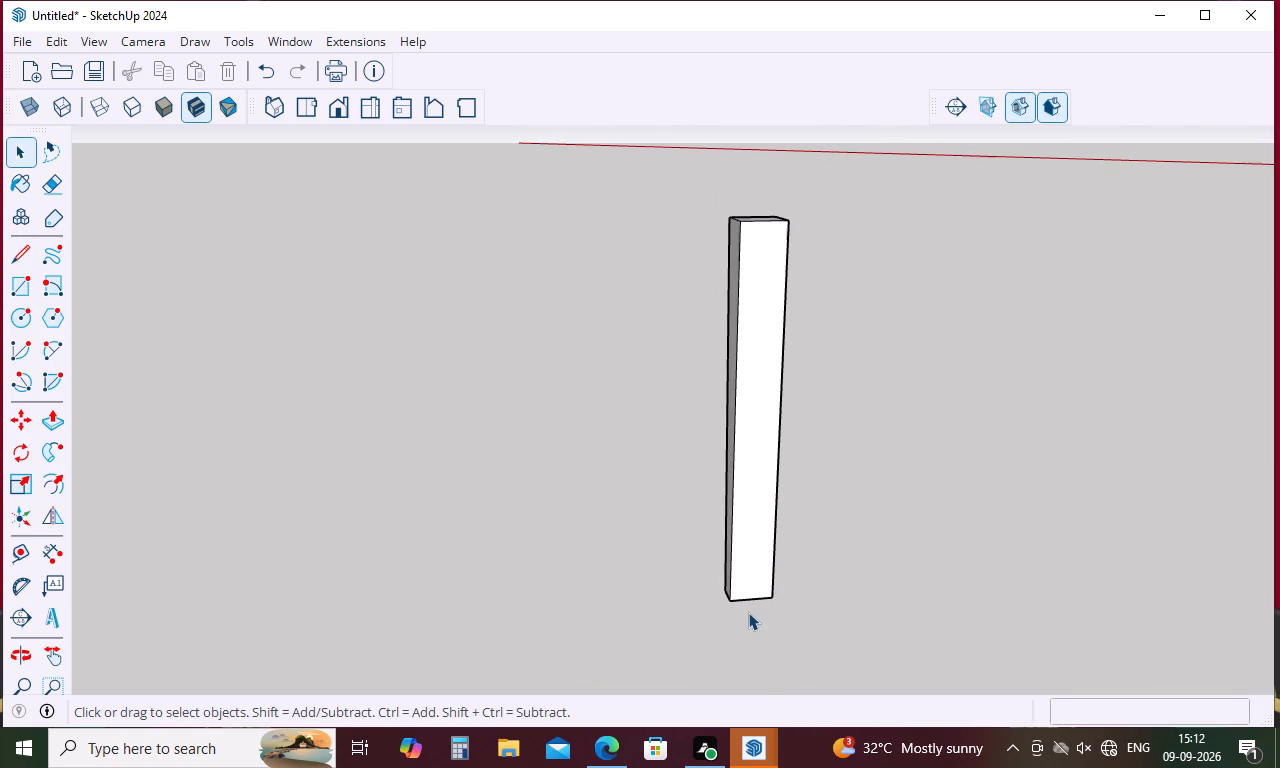
scroll(750, 633, "up", 3)
middle_click_drag(768, 627, 692, 551)
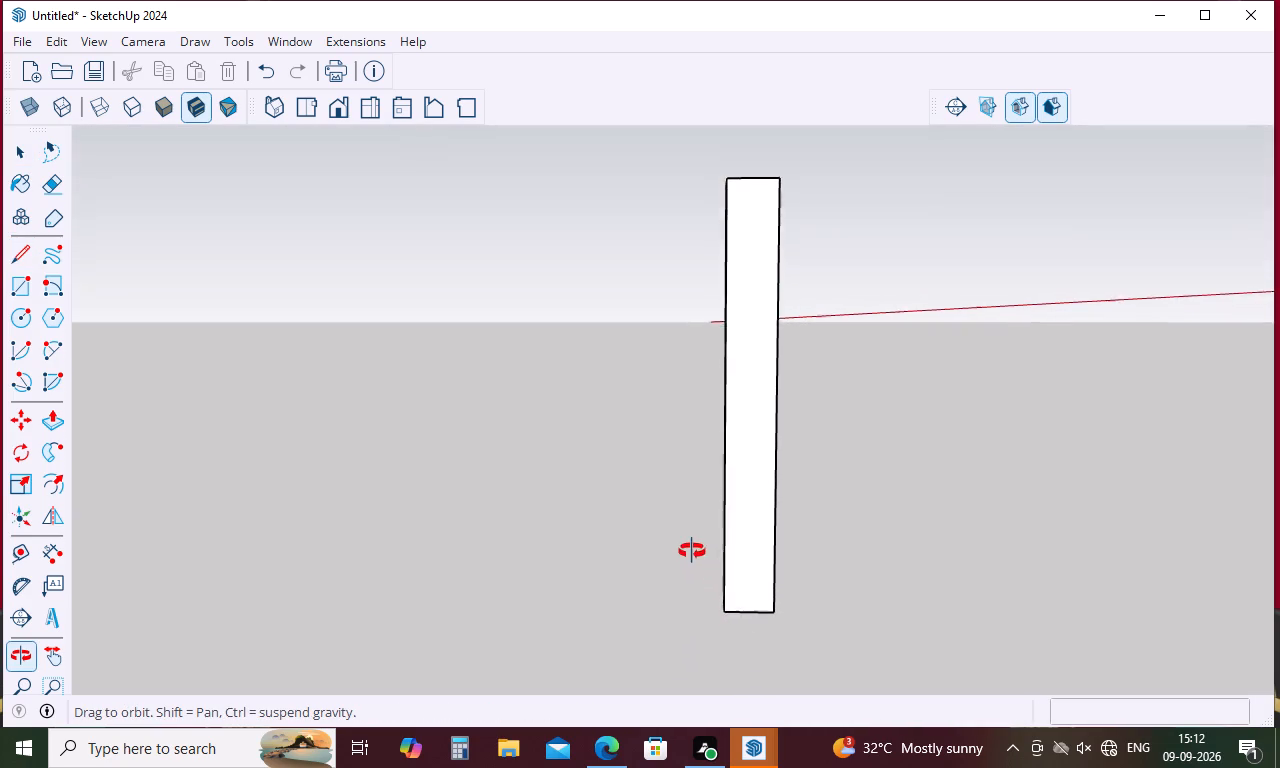
middle_click_drag(692, 551, 195, 575)
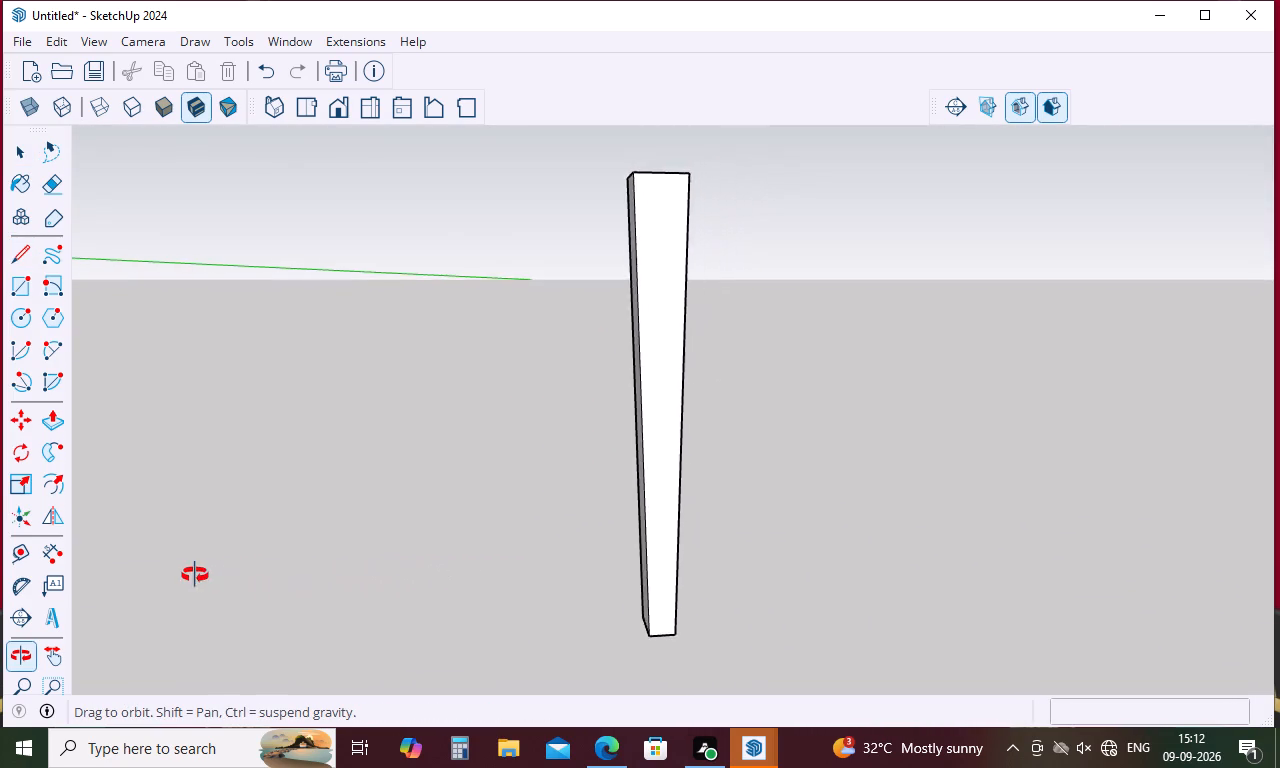
middle_click_drag(195, 575, 52, 574)
middle_click_drag(754, 573, 539, 600)
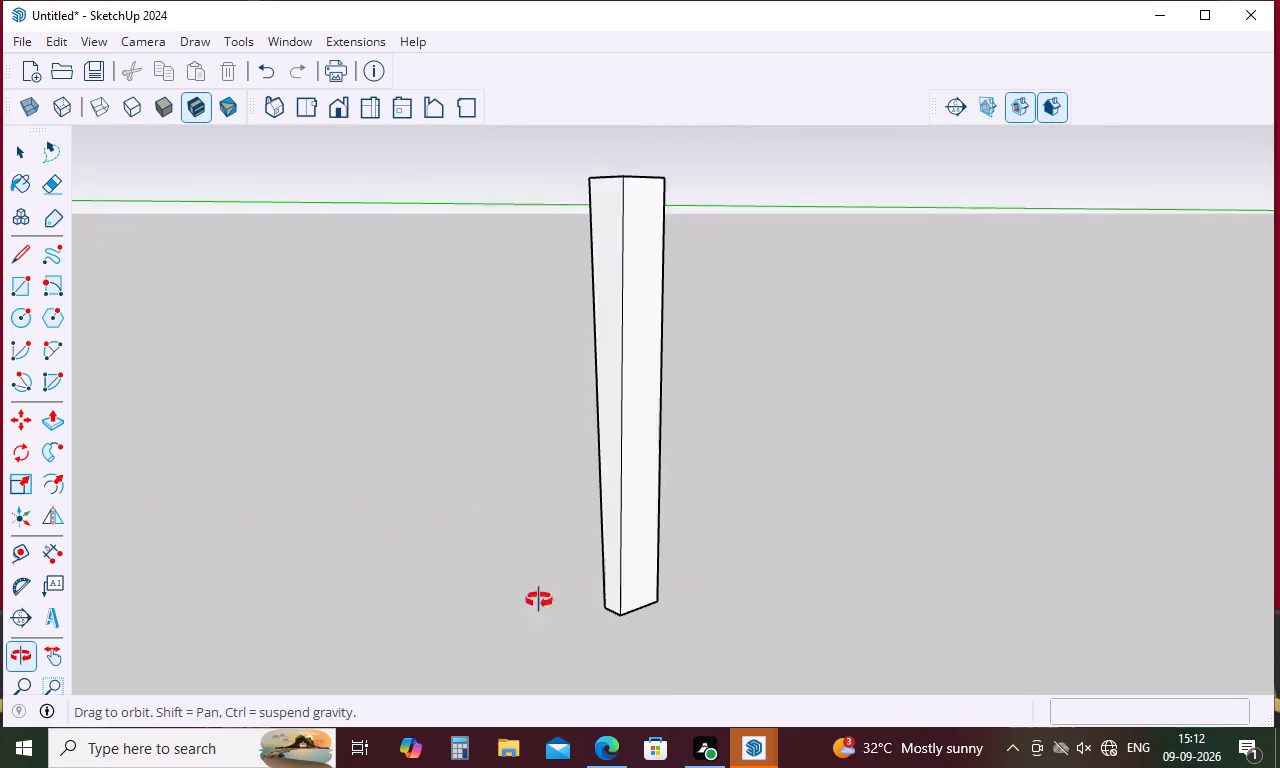
middle_click_drag(539, 600, 419, 600)
middle_click_drag(770, 584, 339, 609)
middle_click_drag(814, 562, 566, 587)
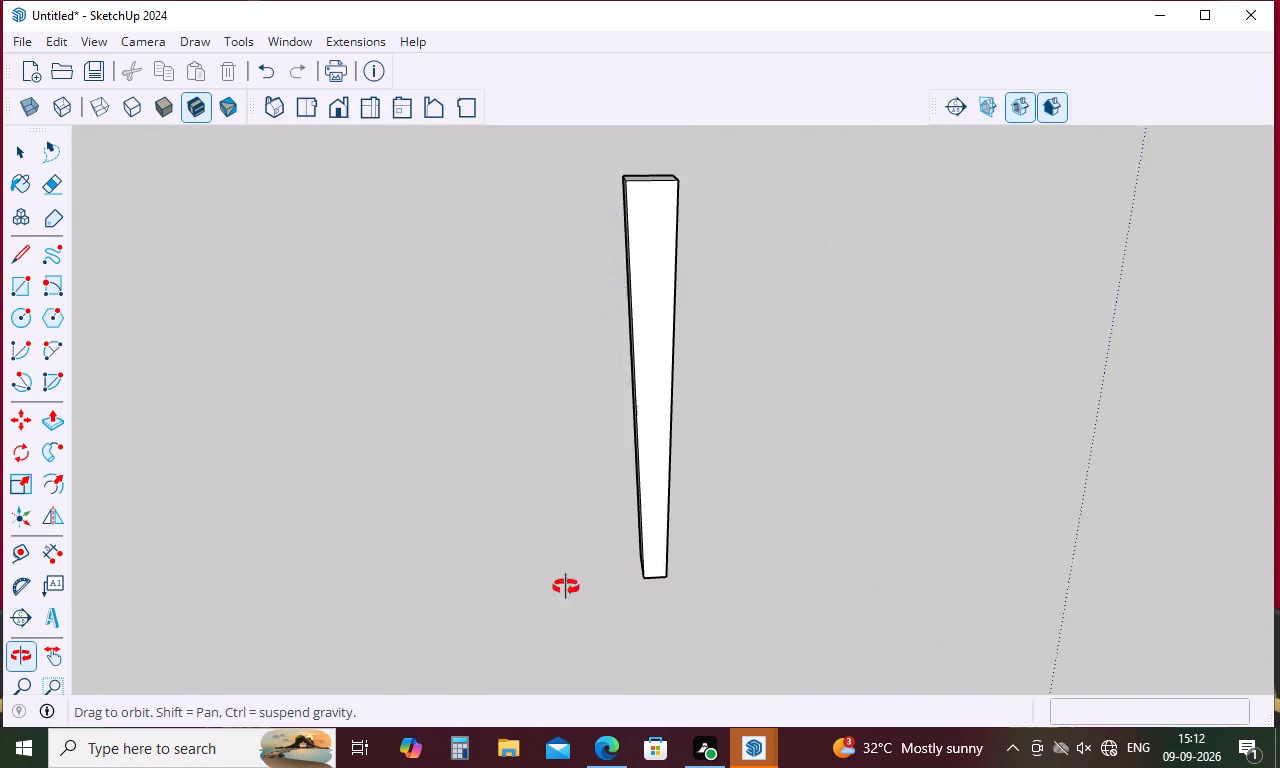
middle_click_drag(566, 587, 523, 586)
middle_click_drag(840, 529, 553, 541)
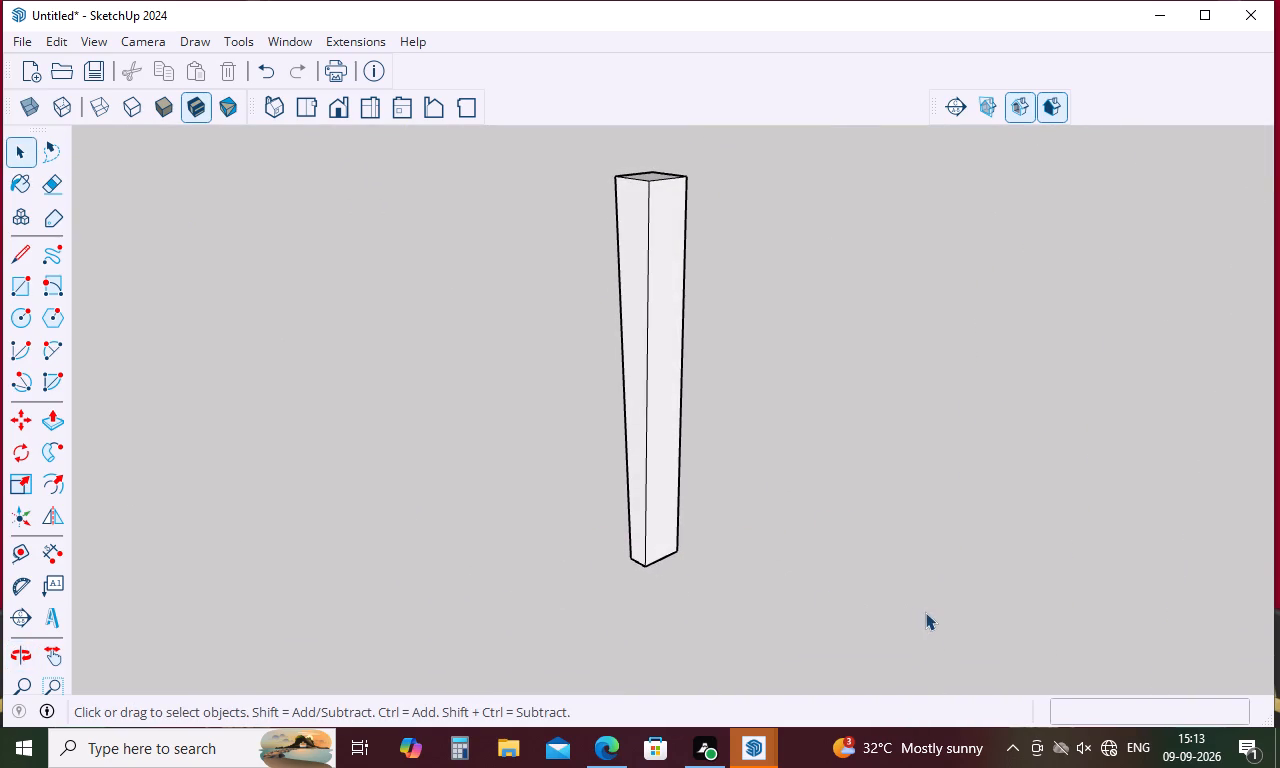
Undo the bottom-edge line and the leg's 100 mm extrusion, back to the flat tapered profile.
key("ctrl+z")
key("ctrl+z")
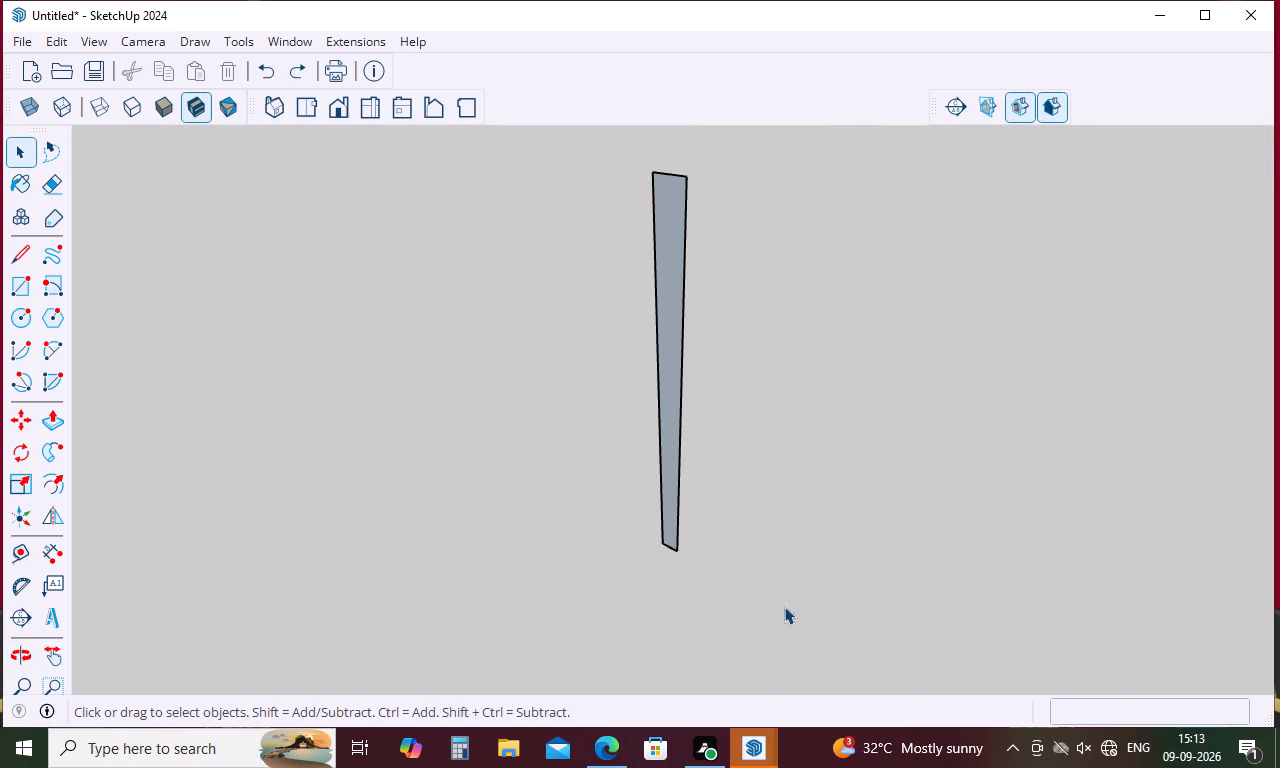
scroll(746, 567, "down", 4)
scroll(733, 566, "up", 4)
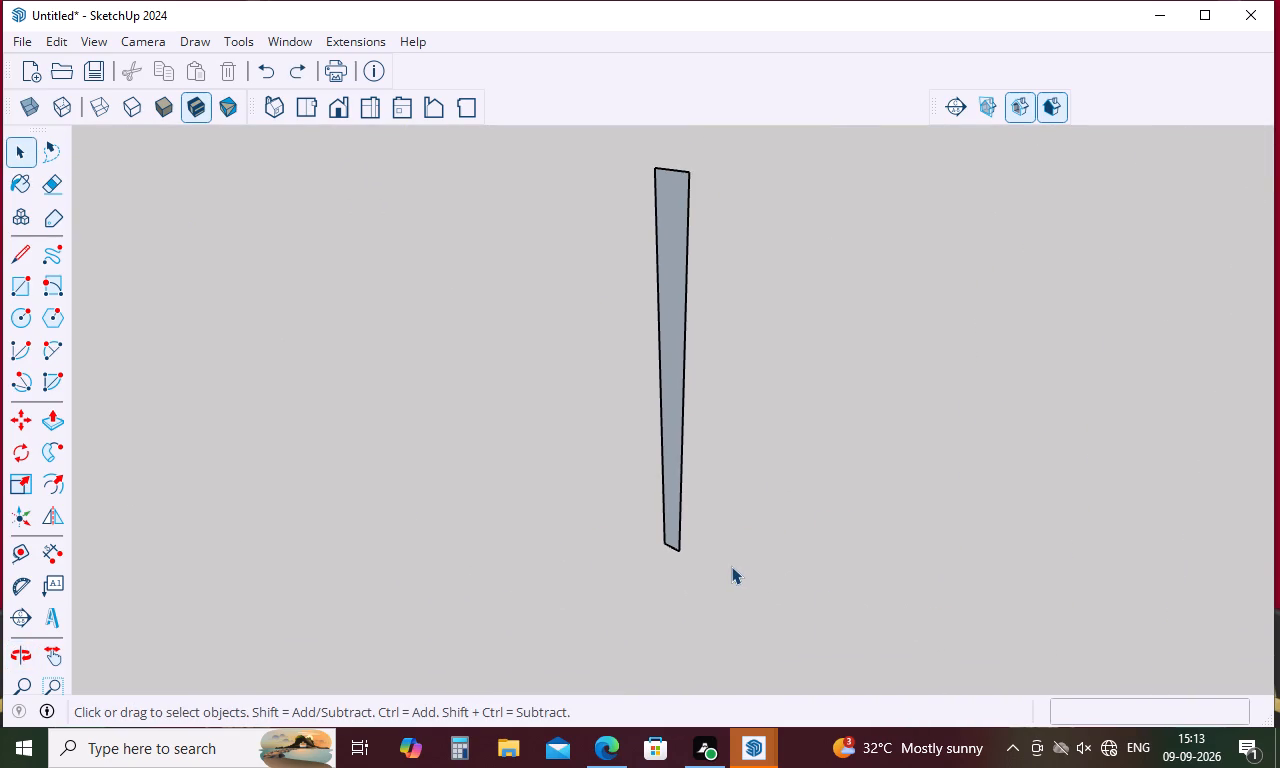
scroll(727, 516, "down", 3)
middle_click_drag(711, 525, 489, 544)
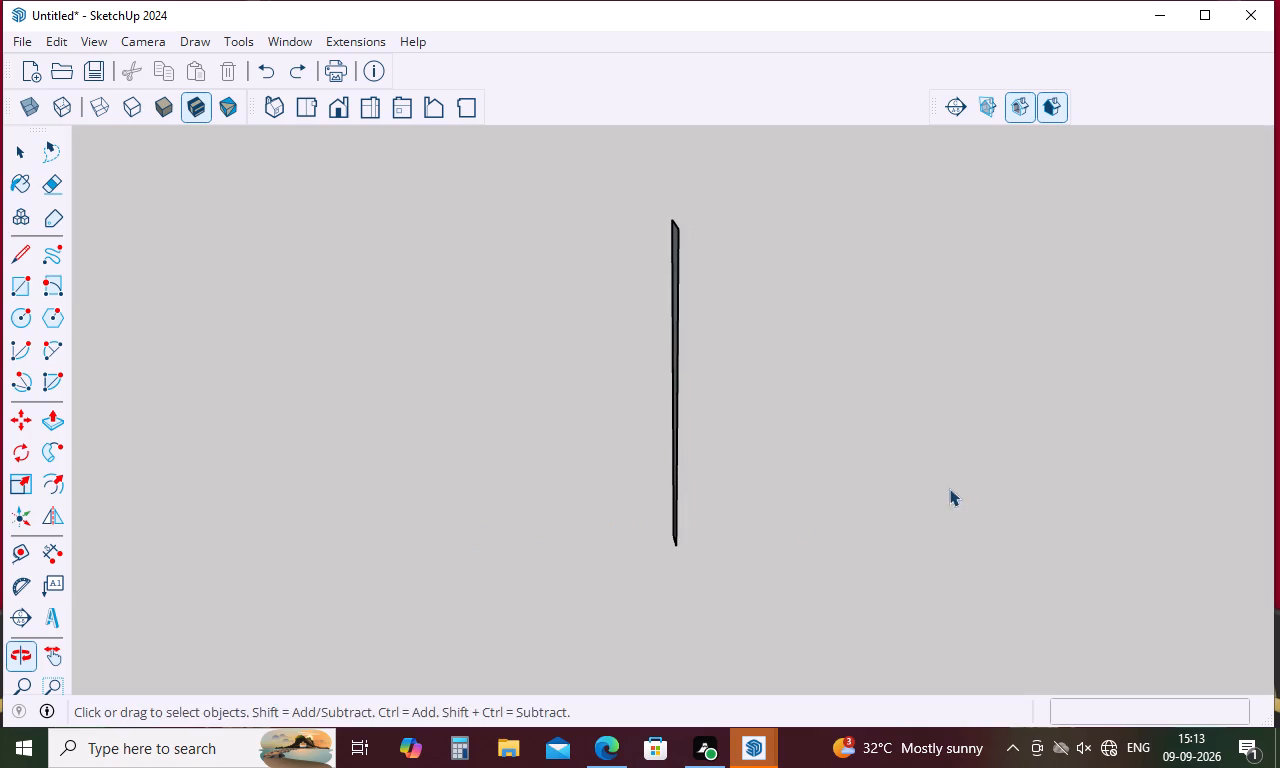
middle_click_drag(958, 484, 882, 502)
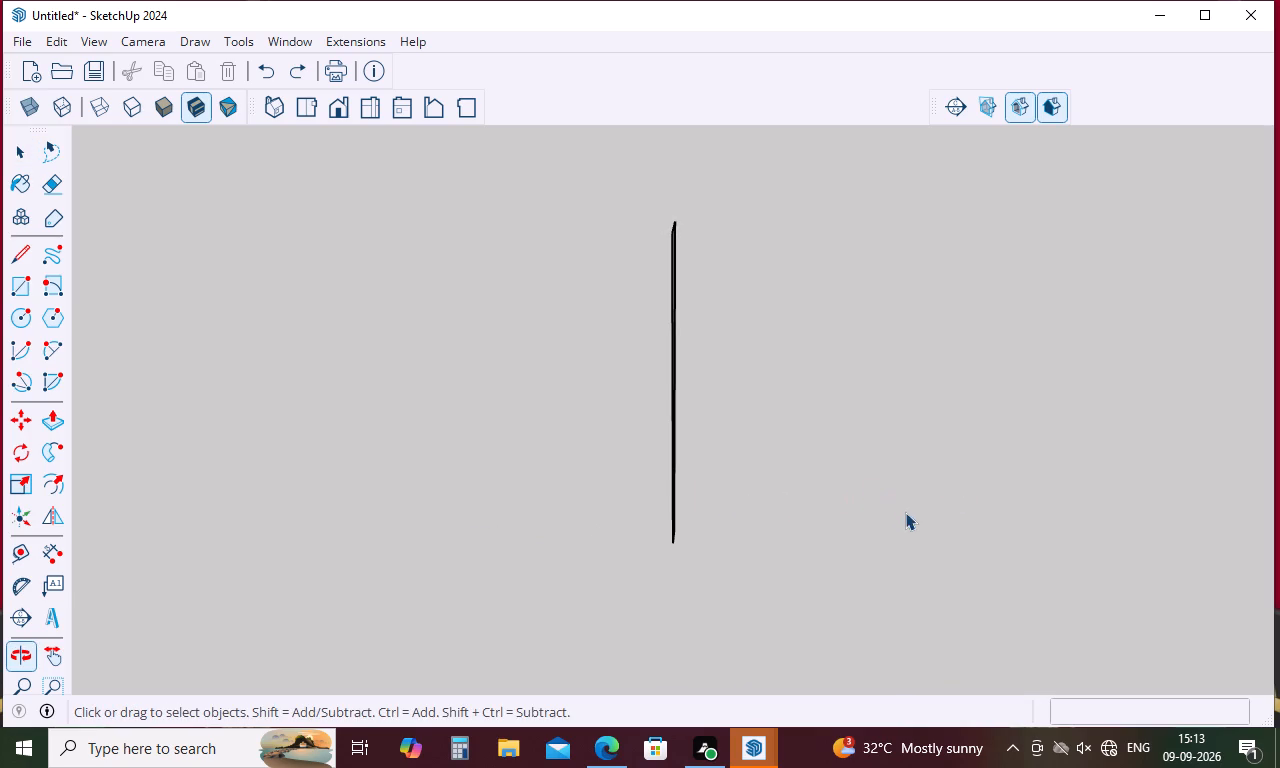
Draw two connected 100 mm lines from one top corner of the tapered profile and close them to its other top corner as a face.
key("l")
left_click(671, 234)
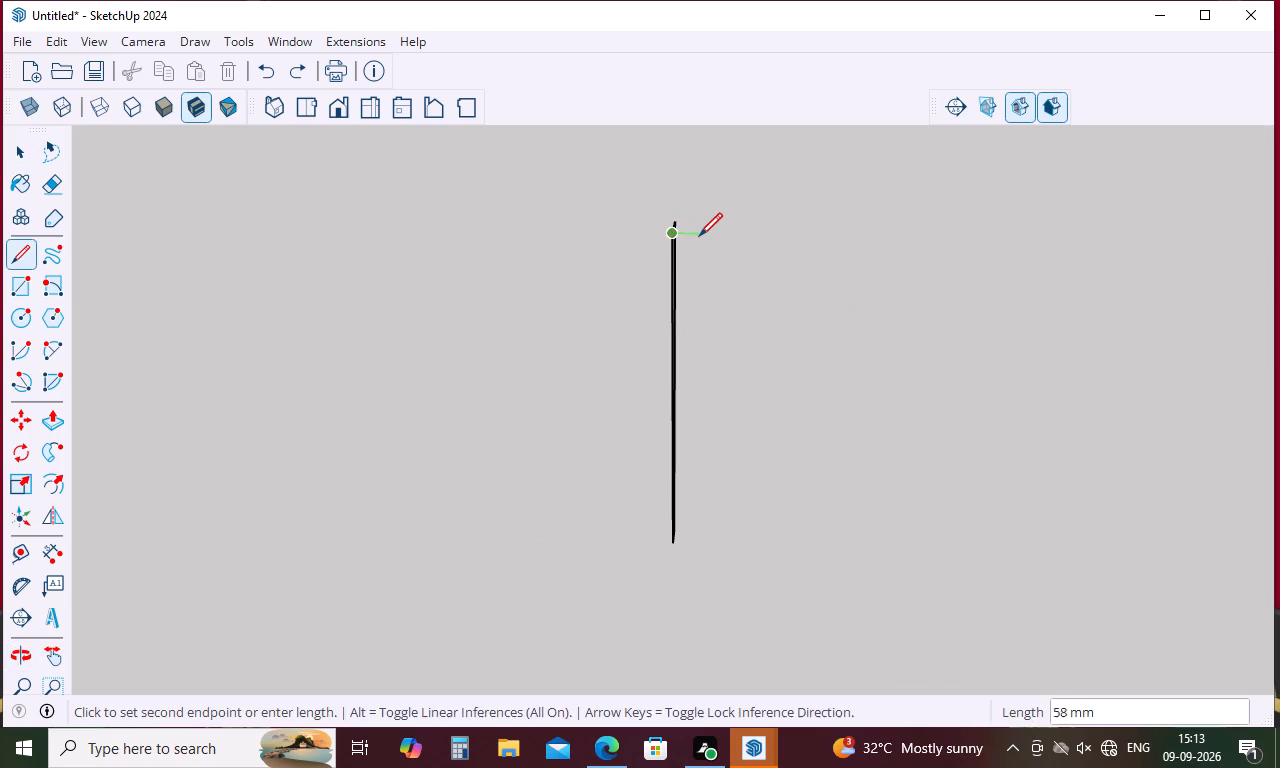
scroll(699, 236, "up", 9)
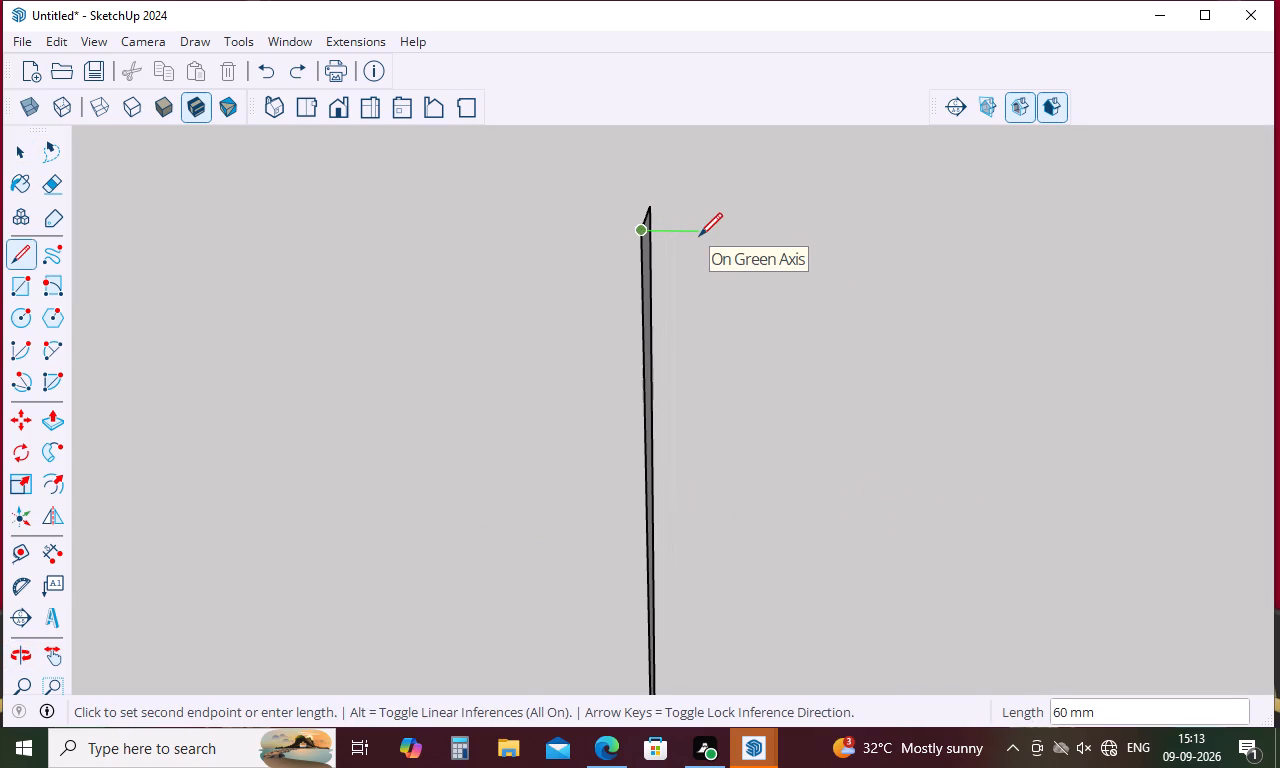
type("100")
key("Return")
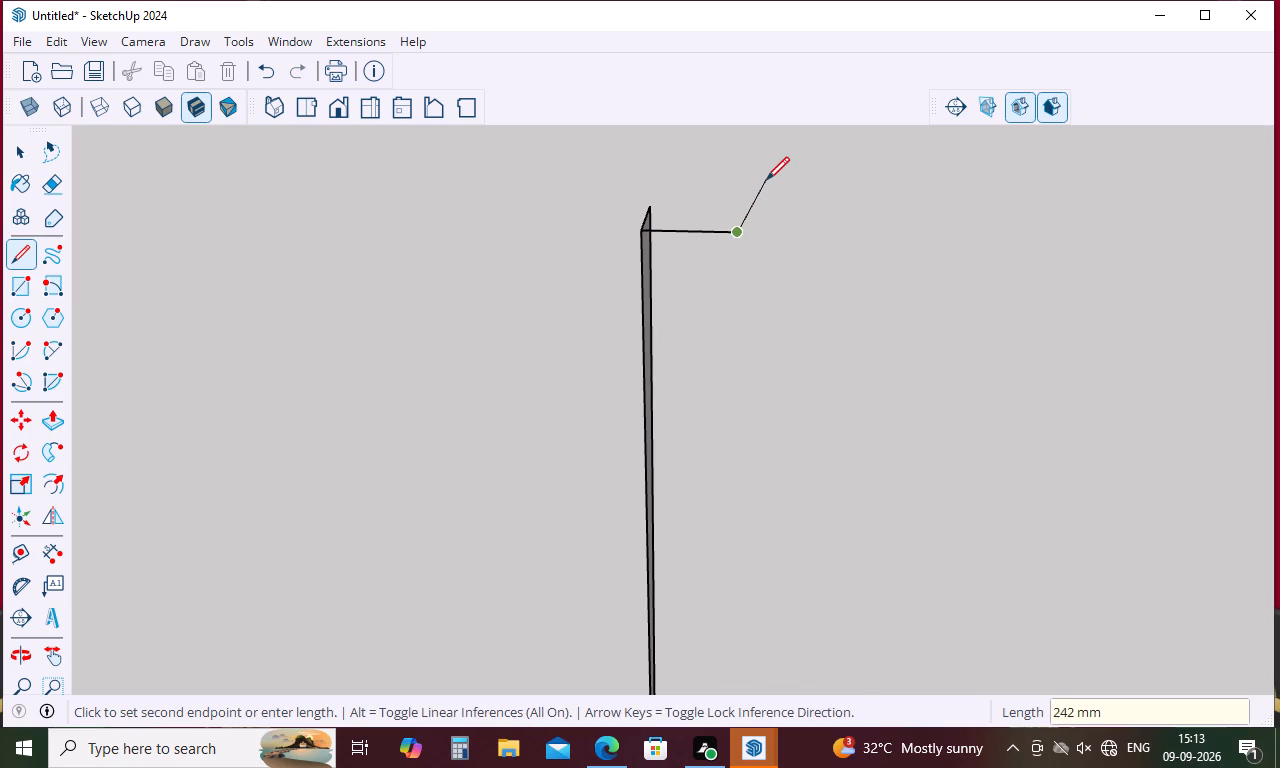
key("1")
type("00")
key("Return")
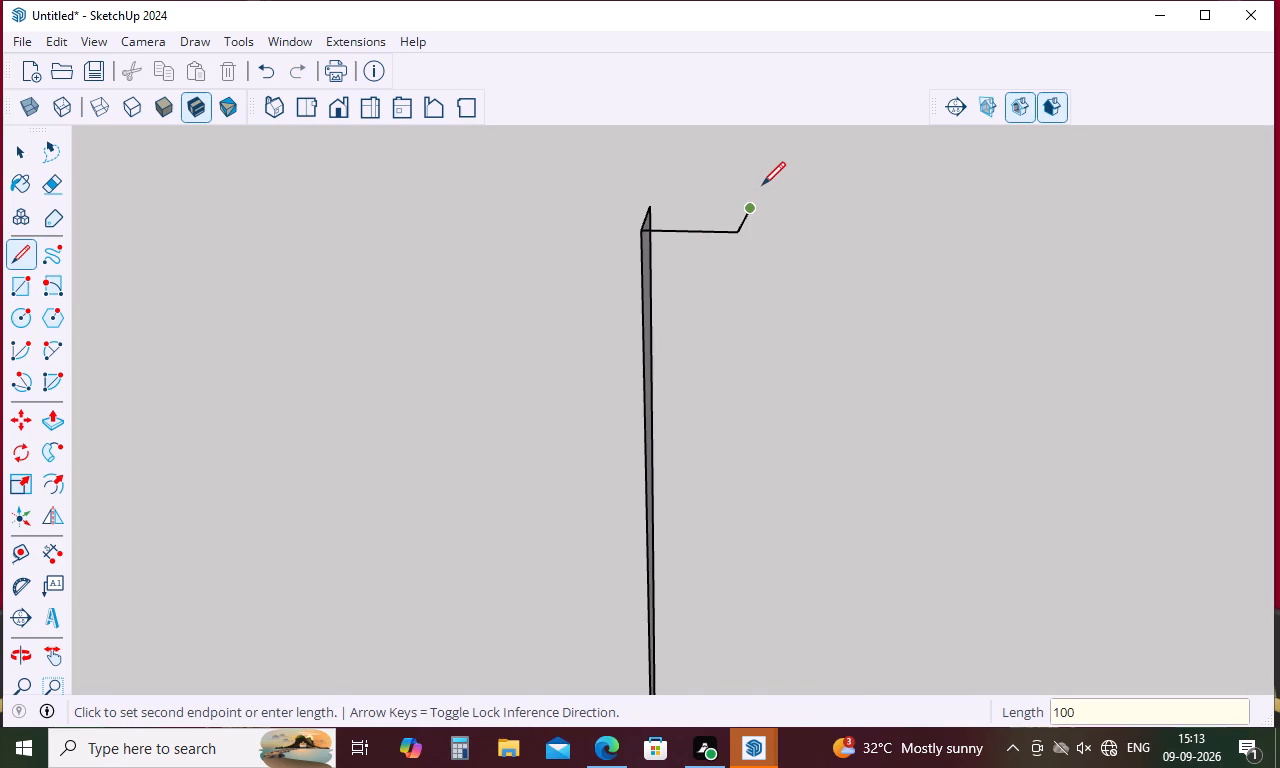
left_click(651, 209)
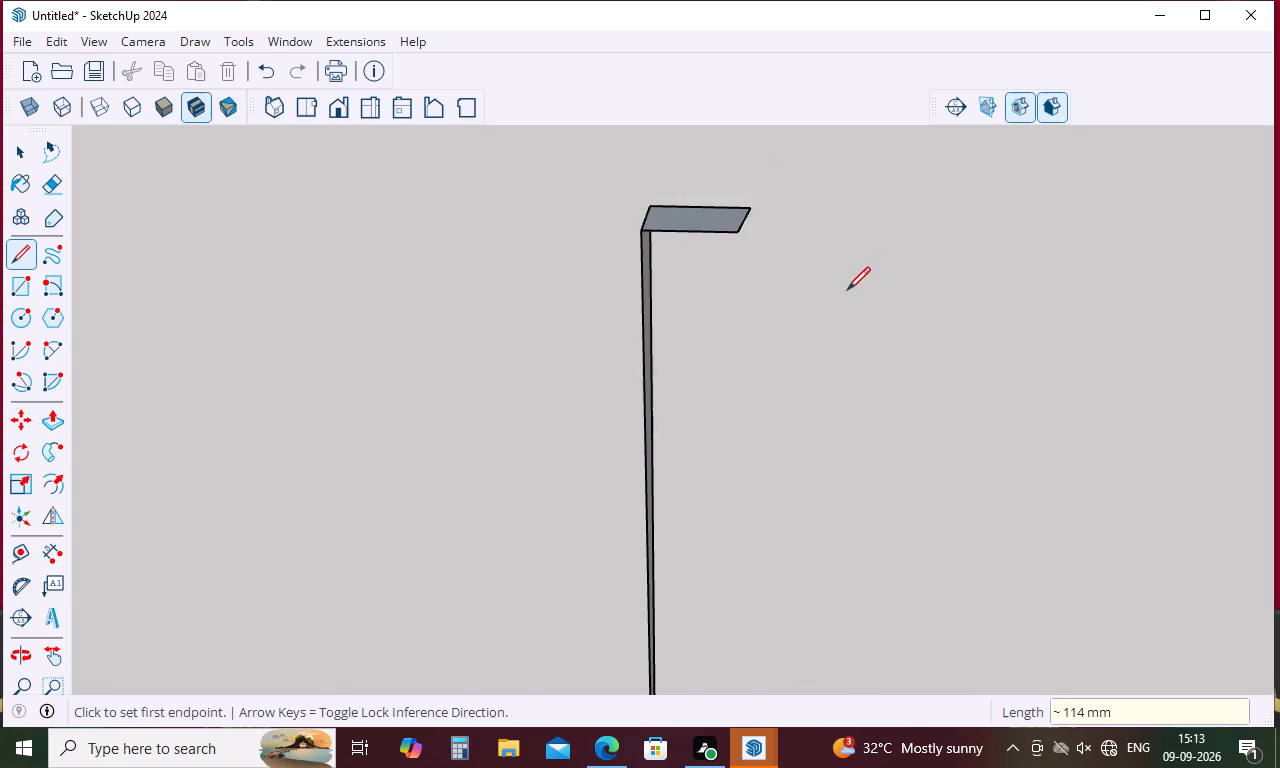
key("space")
Sweep the tapered profile around the top face with Follow Me to form the four-sided tapered leg.
scroll(802, 250, "down", 7)
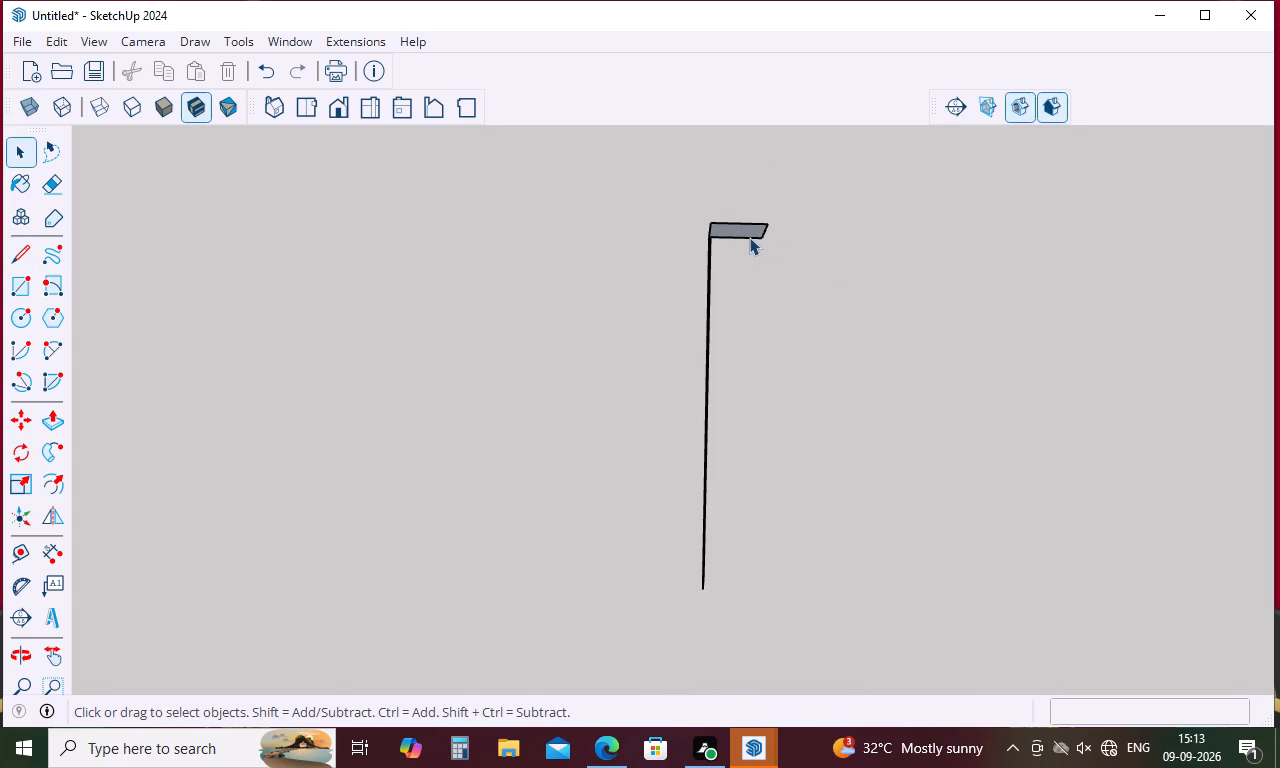
middle_click_drag(768, 274, 751, 346)
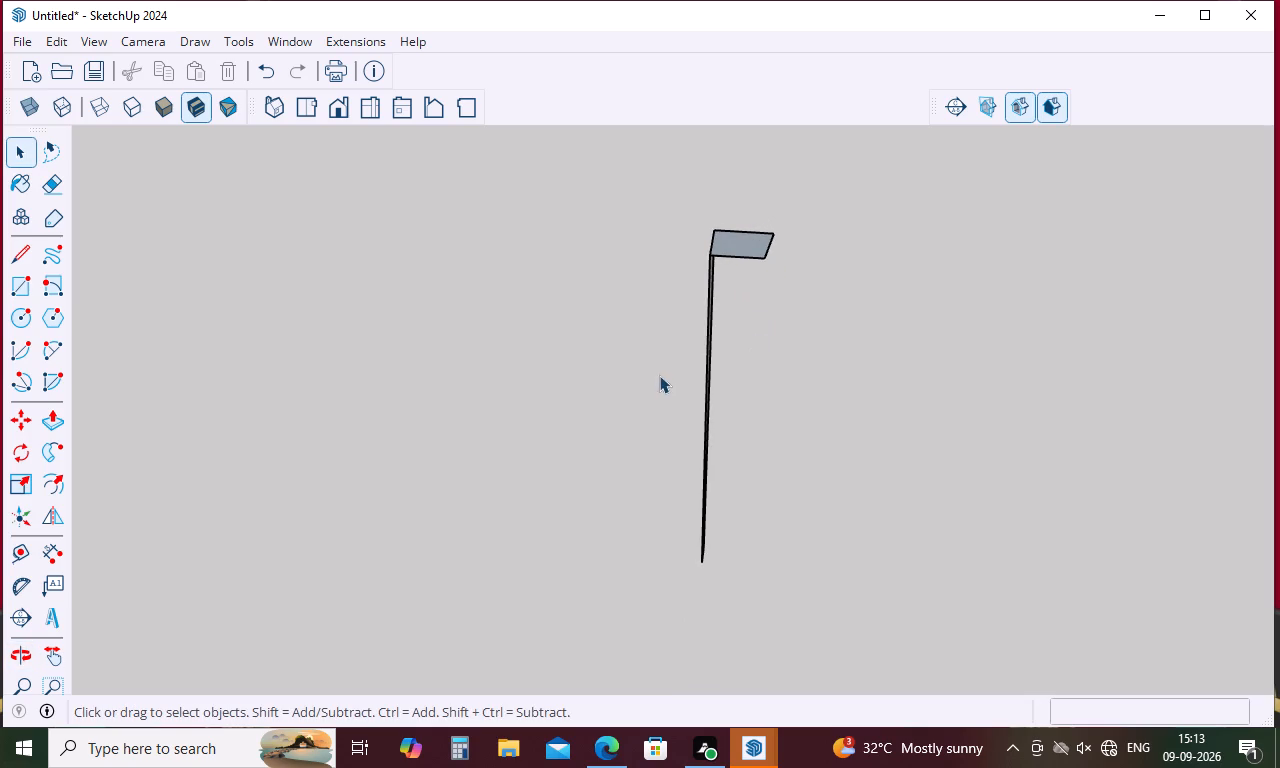
middle_click_drag(746, 296, 835, 269)
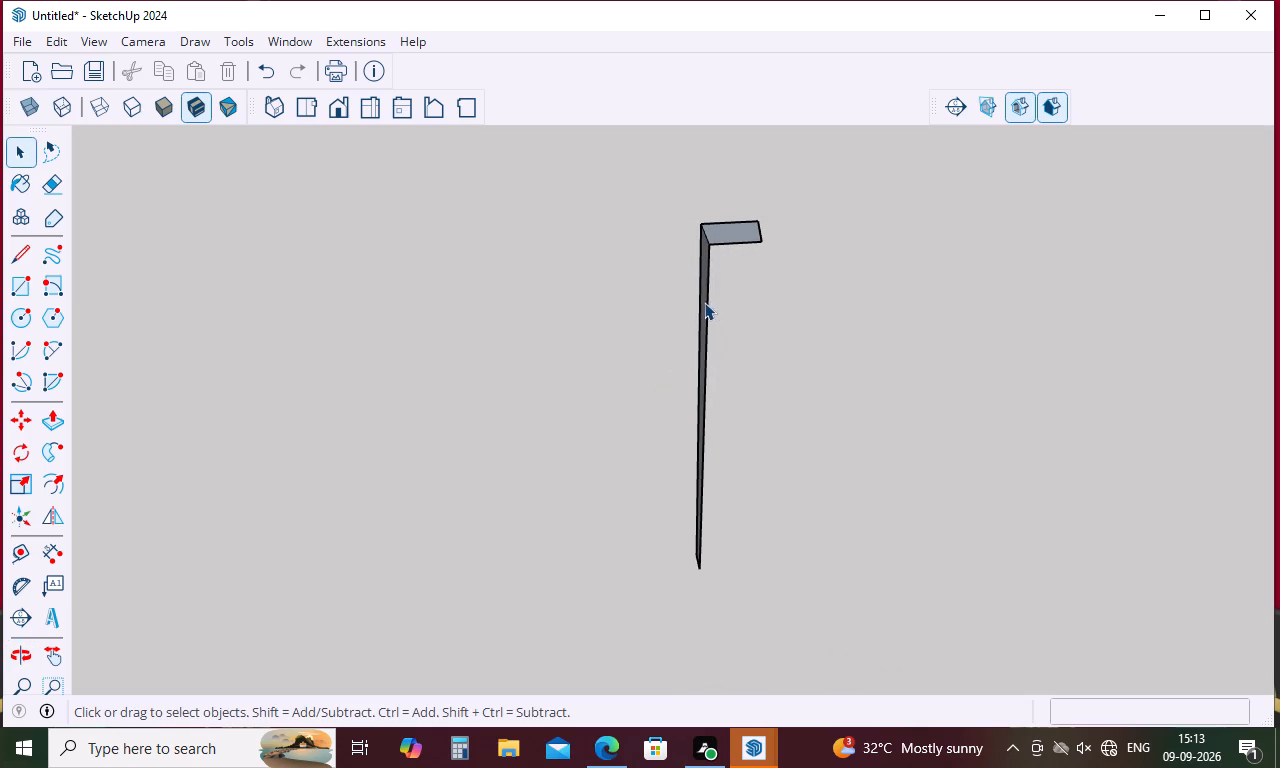
left_click(739, 232)
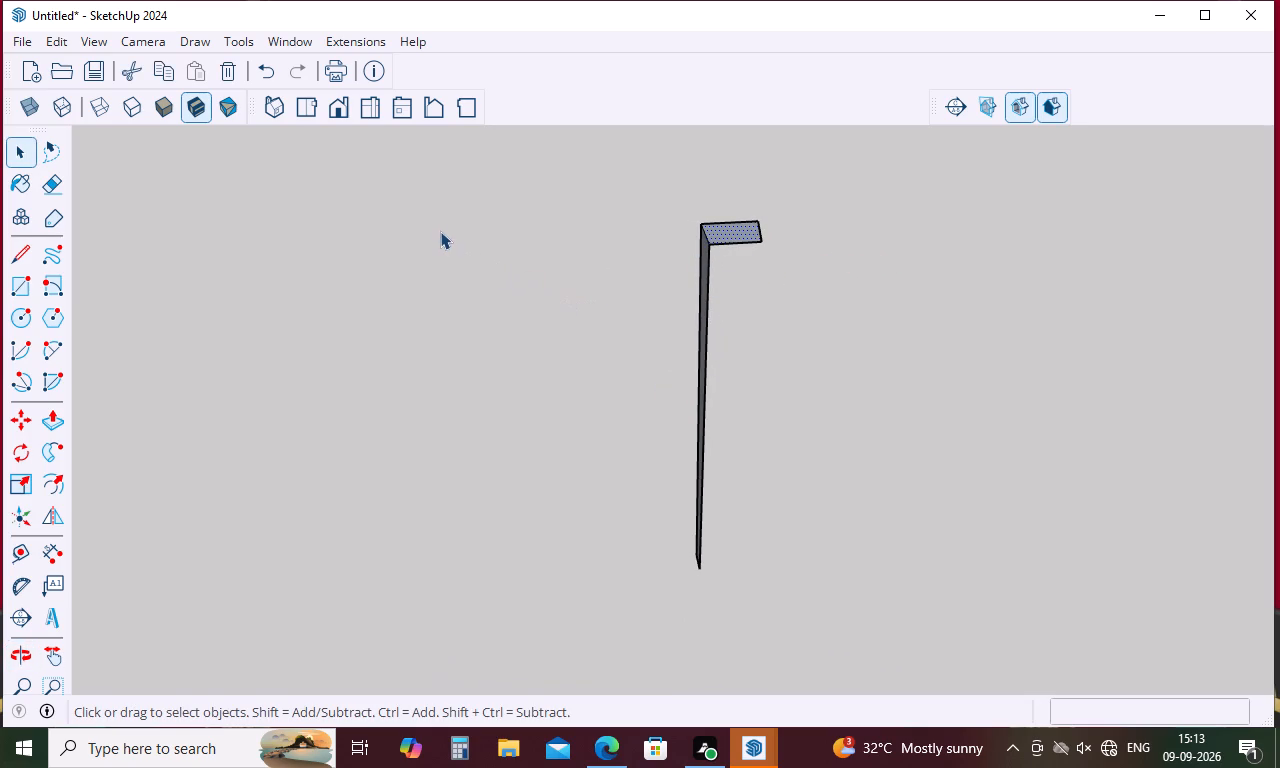
left_click(46, 450)
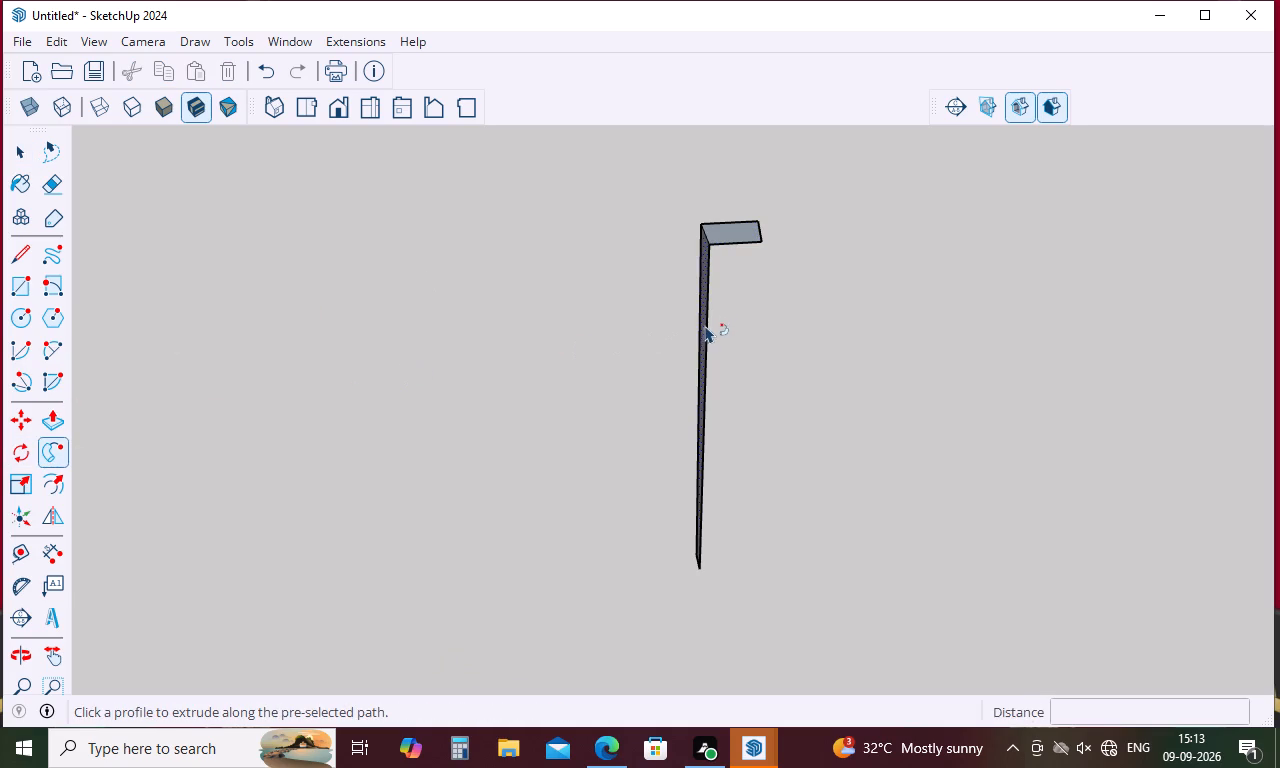
left_click(703, 328)
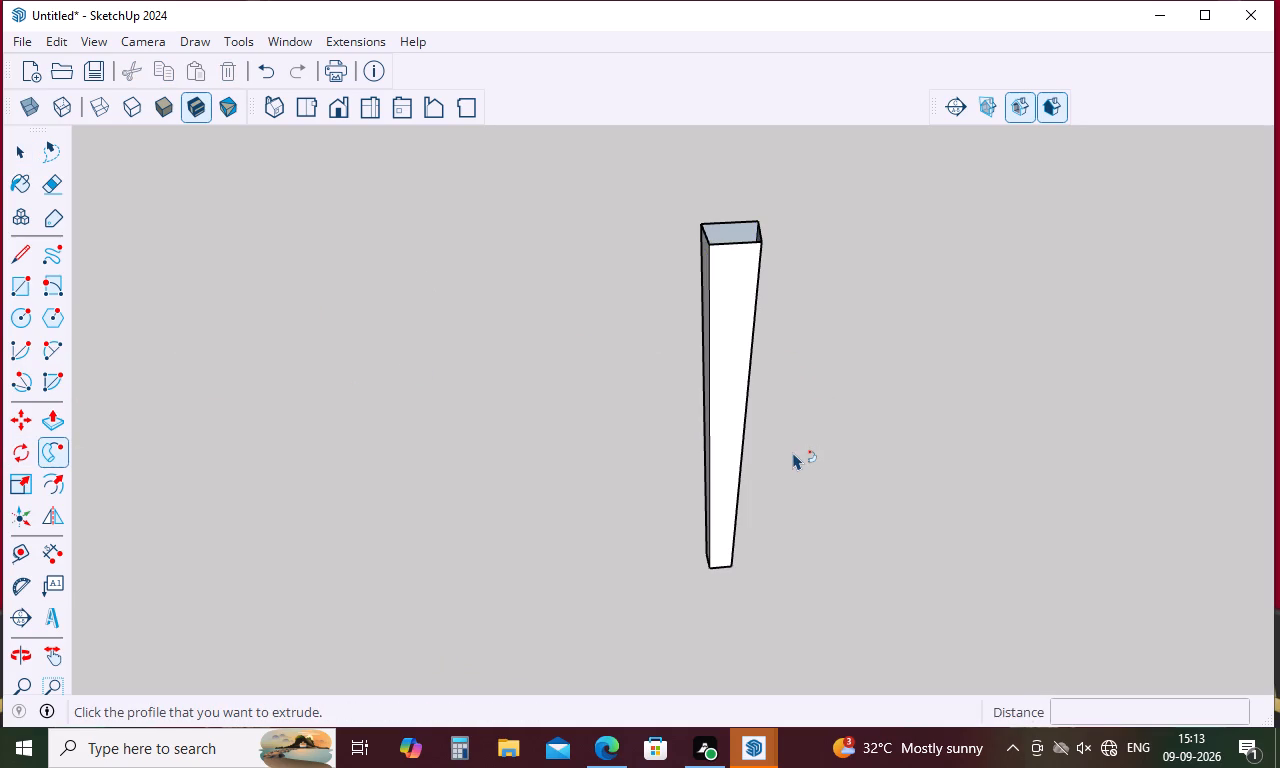
key("space")
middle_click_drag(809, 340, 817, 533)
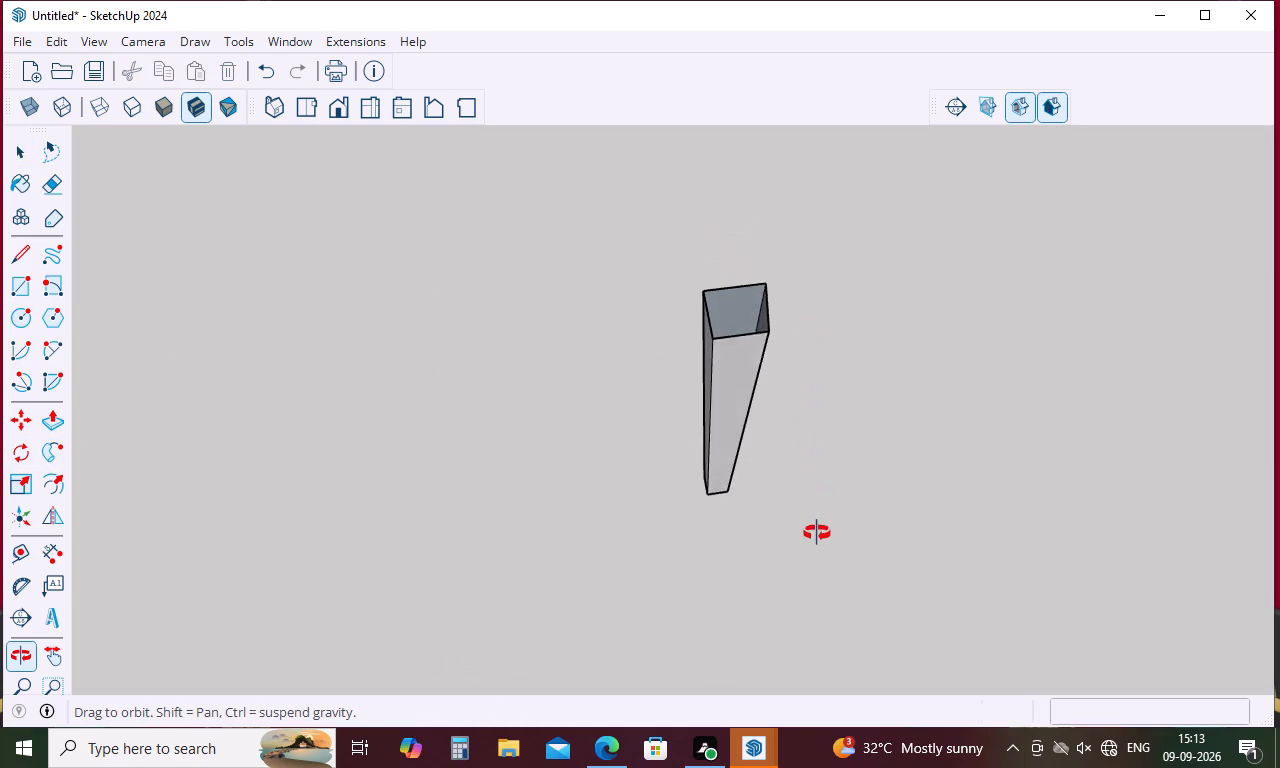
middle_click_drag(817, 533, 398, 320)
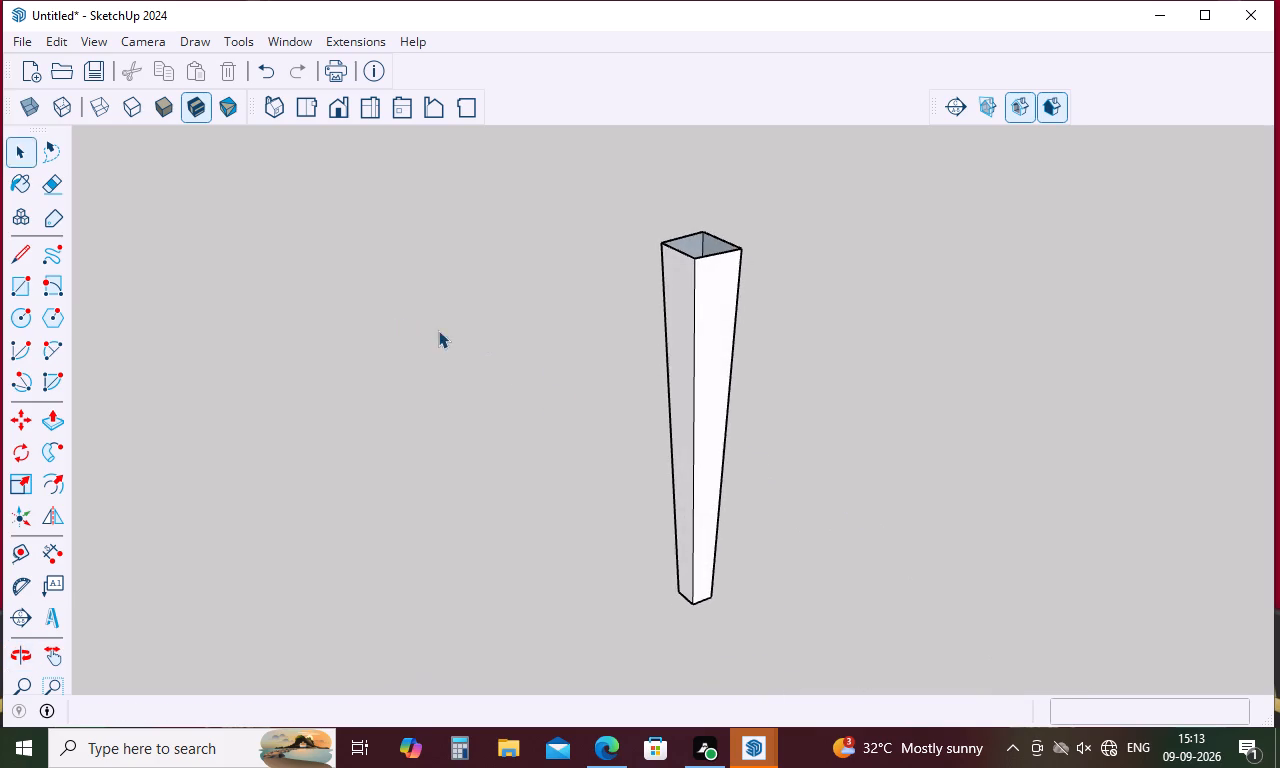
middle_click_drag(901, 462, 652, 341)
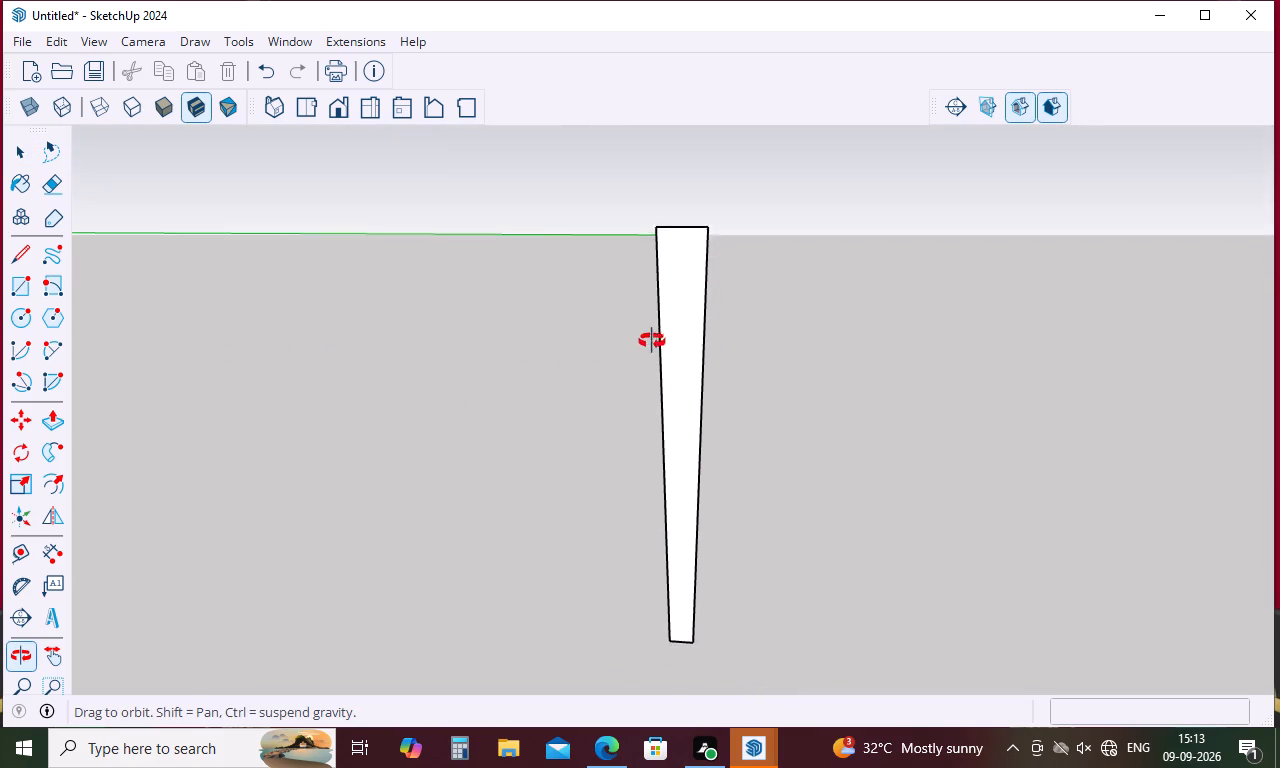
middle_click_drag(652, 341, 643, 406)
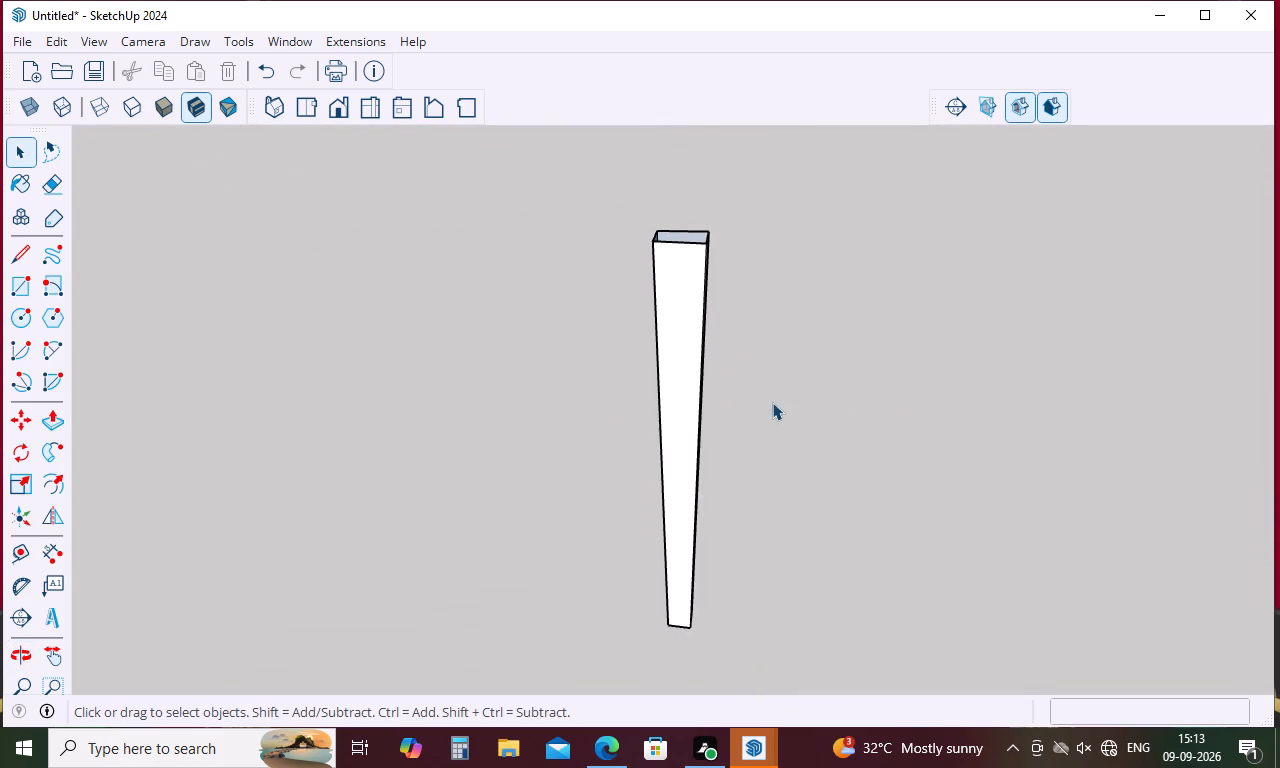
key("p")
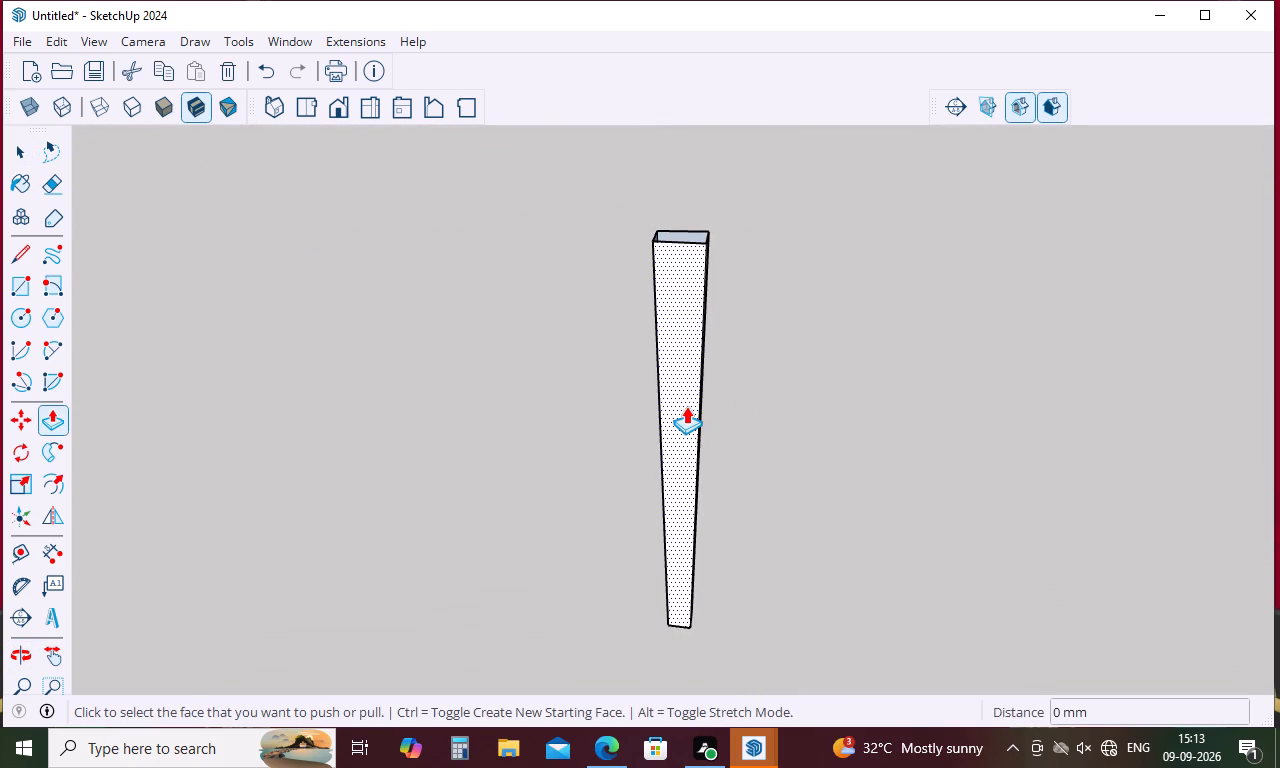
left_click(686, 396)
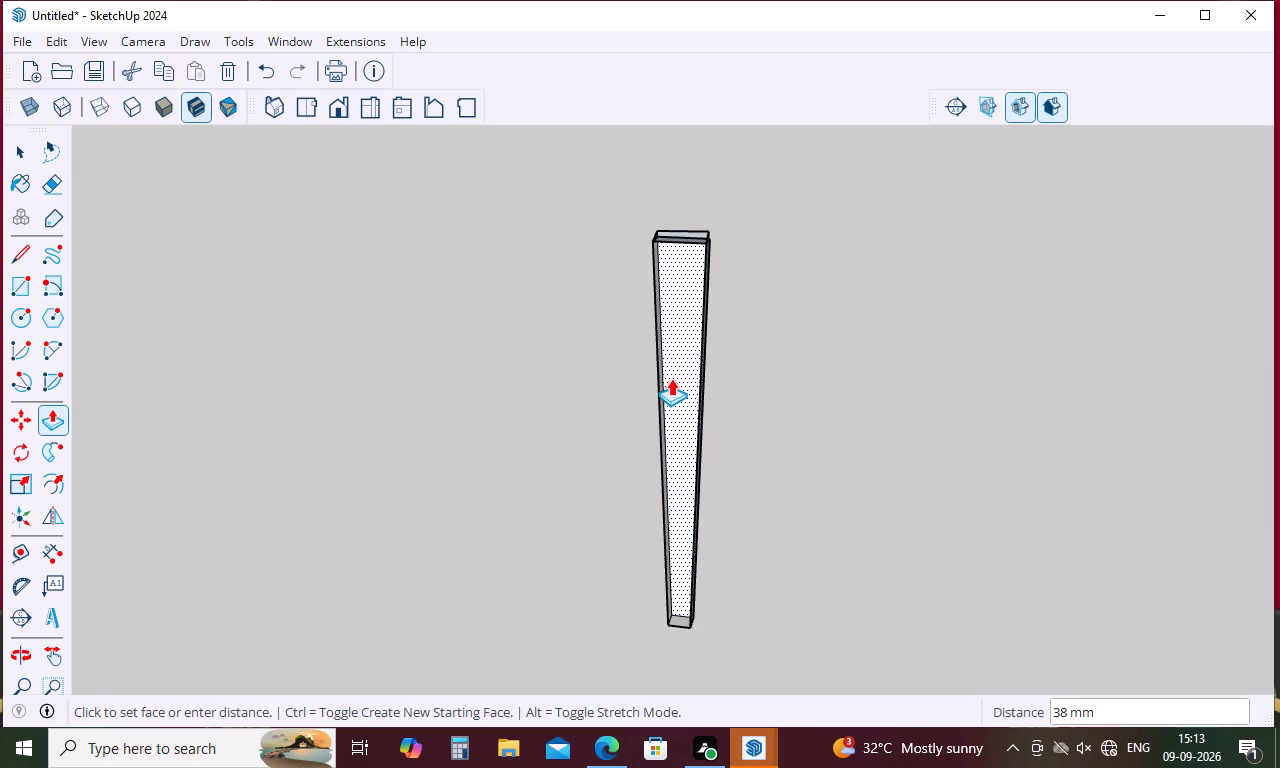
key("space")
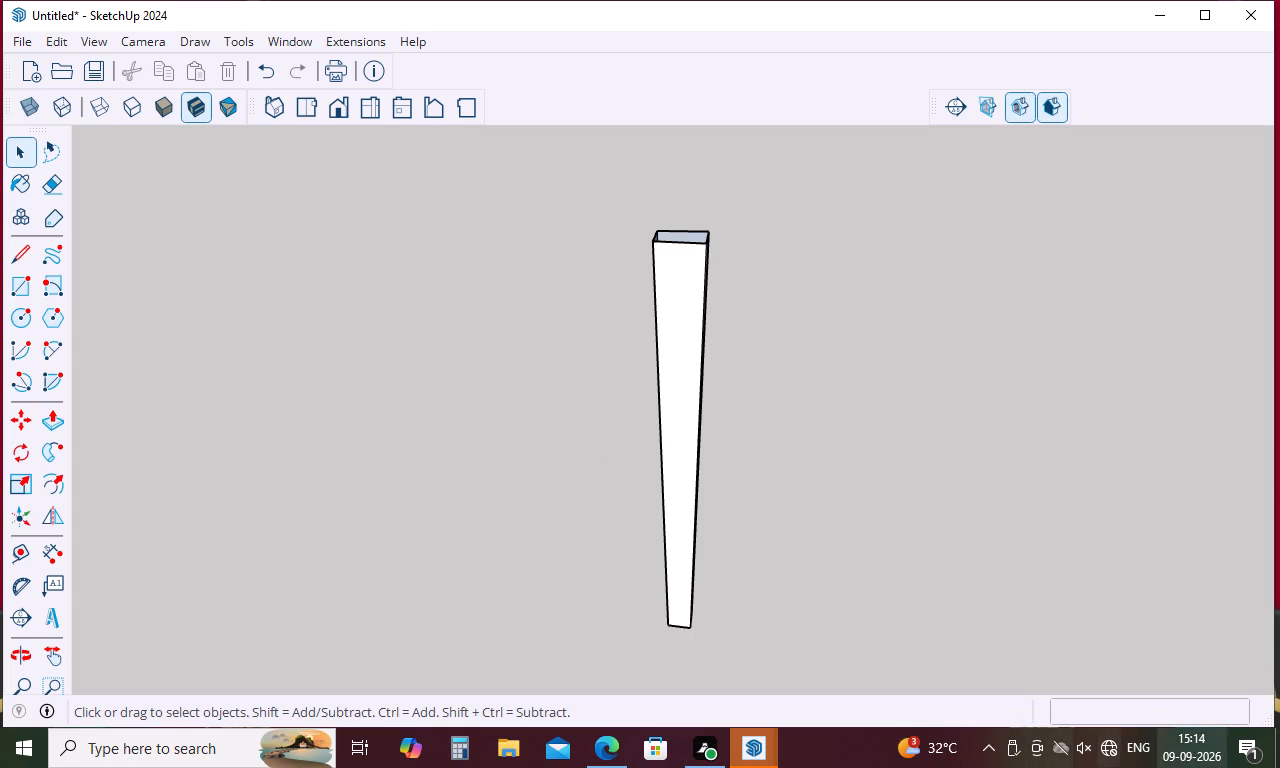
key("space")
Close the leg's open top with a face by tracing lines along its top edges from corner to corner.
middle_click_drag(786, 266, 793, 434)
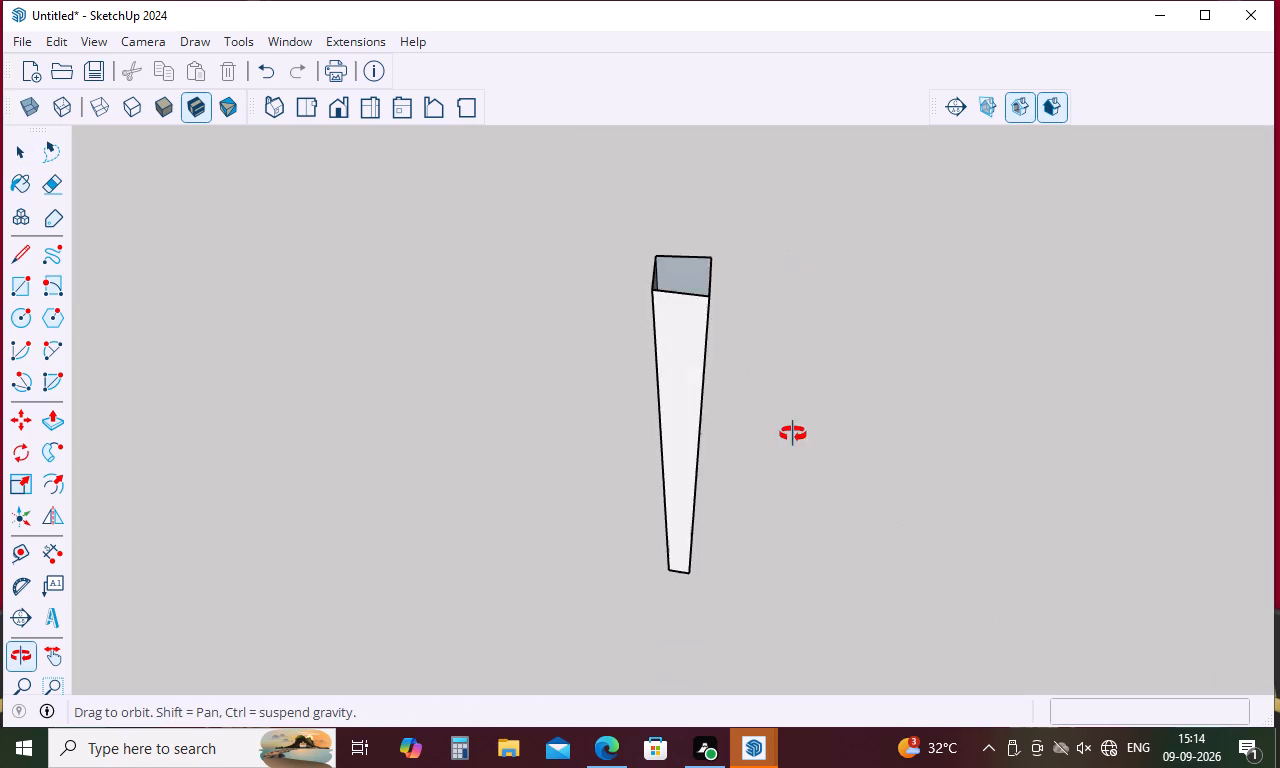
middle_click_drag(793, 434, 807, 510)
scroll(818, 517, "up", 1)
key("l")
key("space")
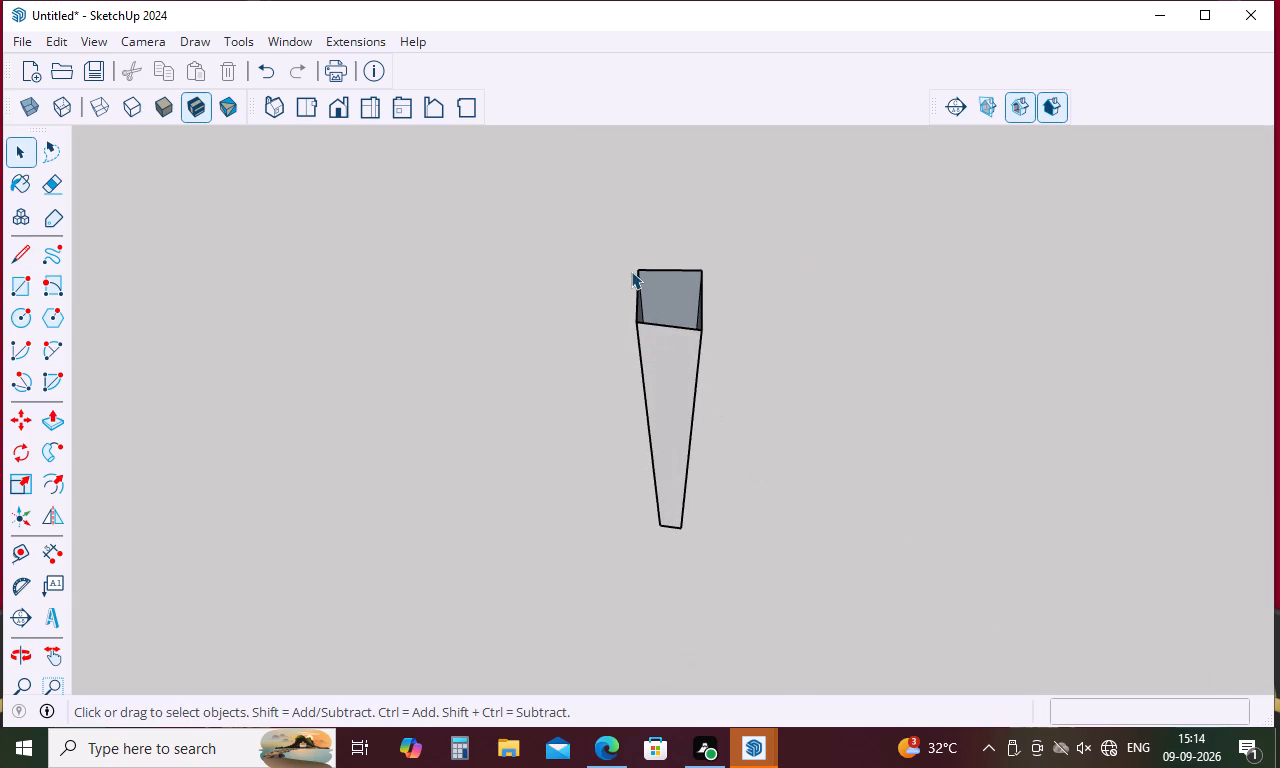
left_click(637, 268)
left_click(635, 320)
key("space")
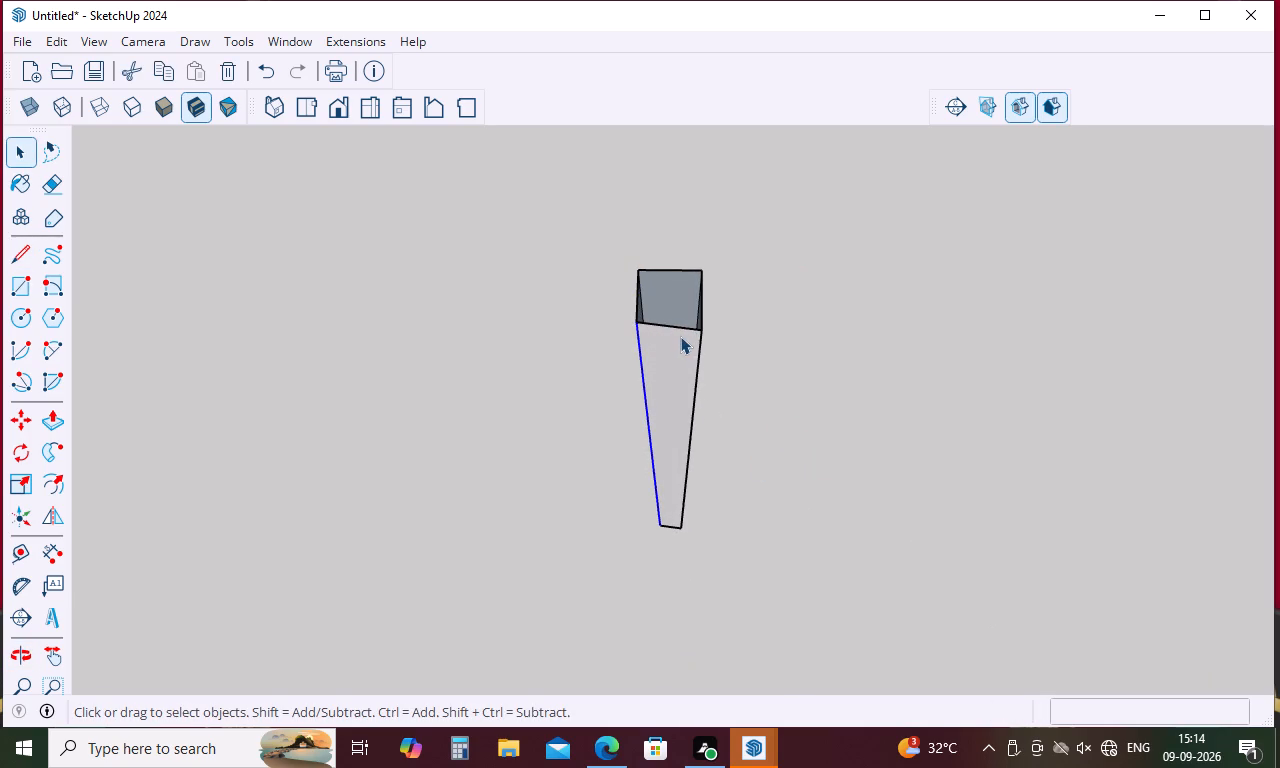
key("l")
left_click(637, 273)
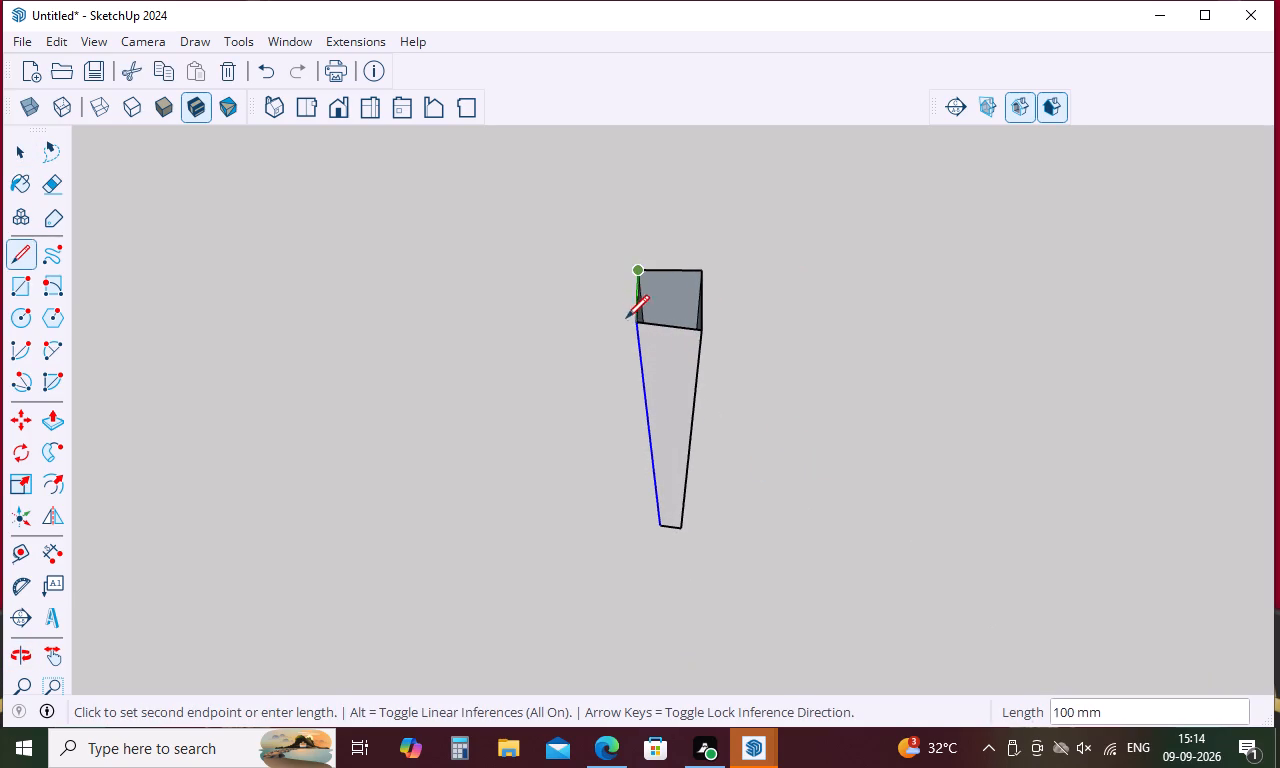
left_click(635, 328)
left_click(703, 328)
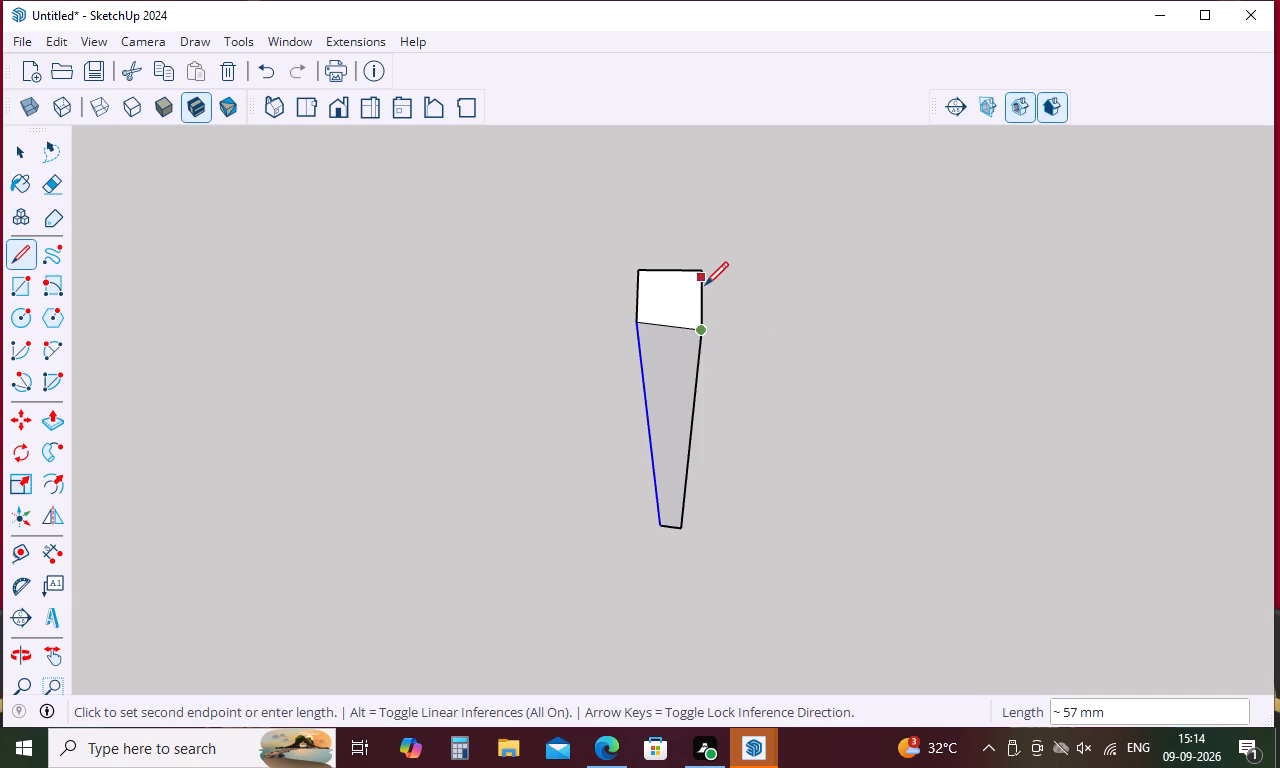
left_click(705, 274)
key("space")
Examine the closed leg from the sides and from below, checking its tapered faces and bottom end.
scroll(787, 336, "down", 3)
middle_click_drag(787, 345, 752, 180)
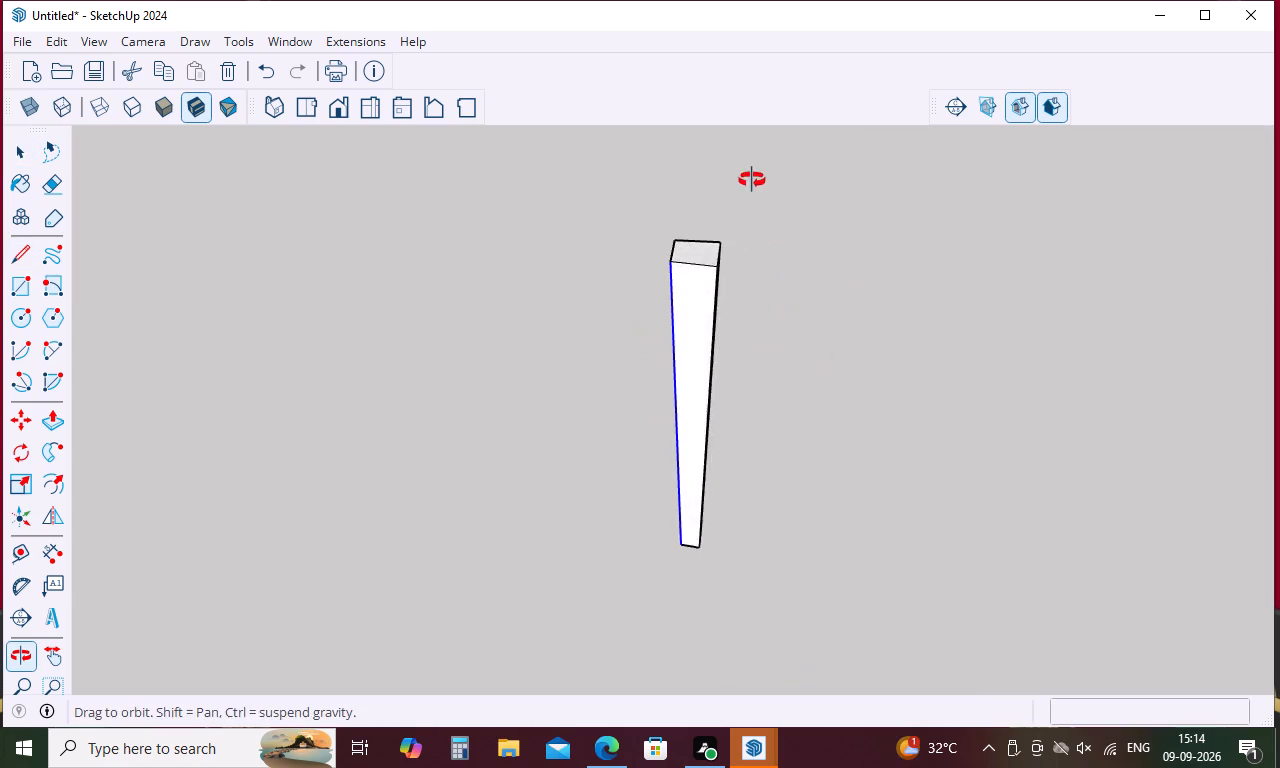
middle_click_drag(752, 180, 735, 131)
middle_click_drag(792, 484, 720, 171)
scroll(712, 639, "up", 3)
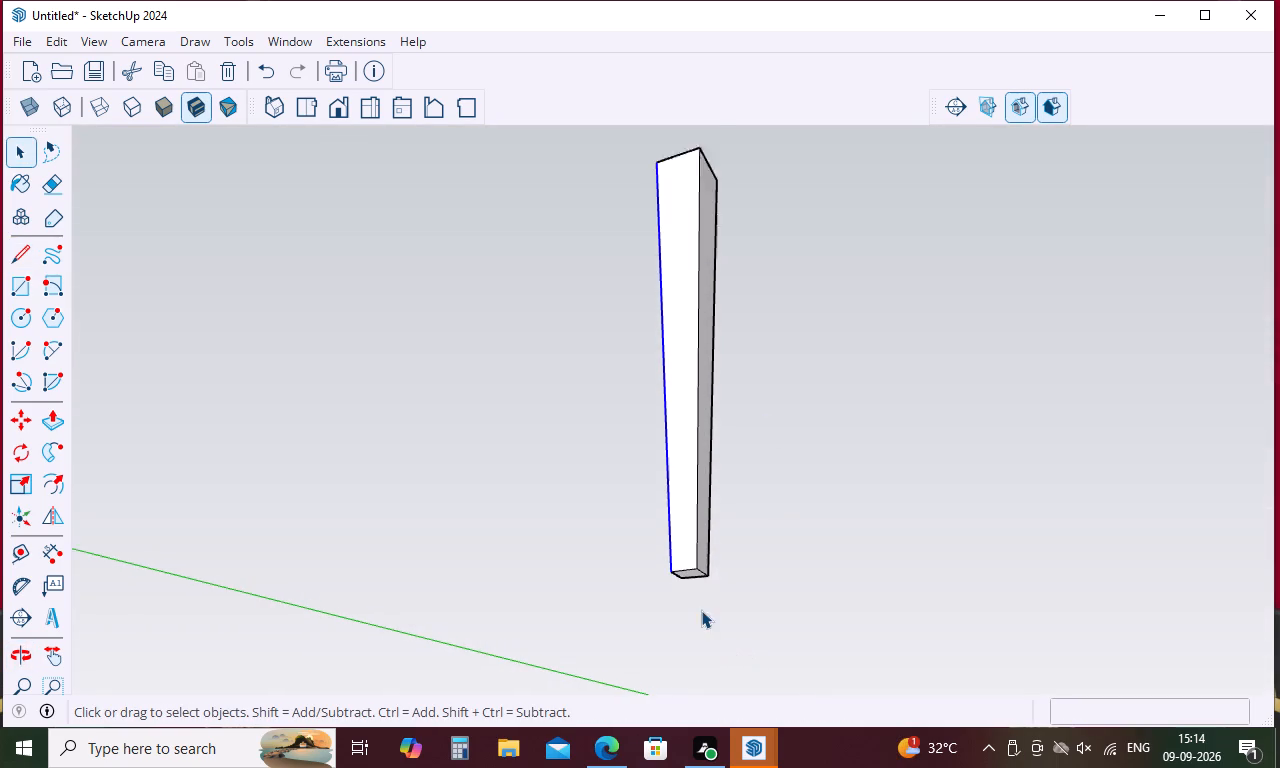
scroll(701, 610, "up", 5)
middle_click_drag(724, 513, 733, 270)
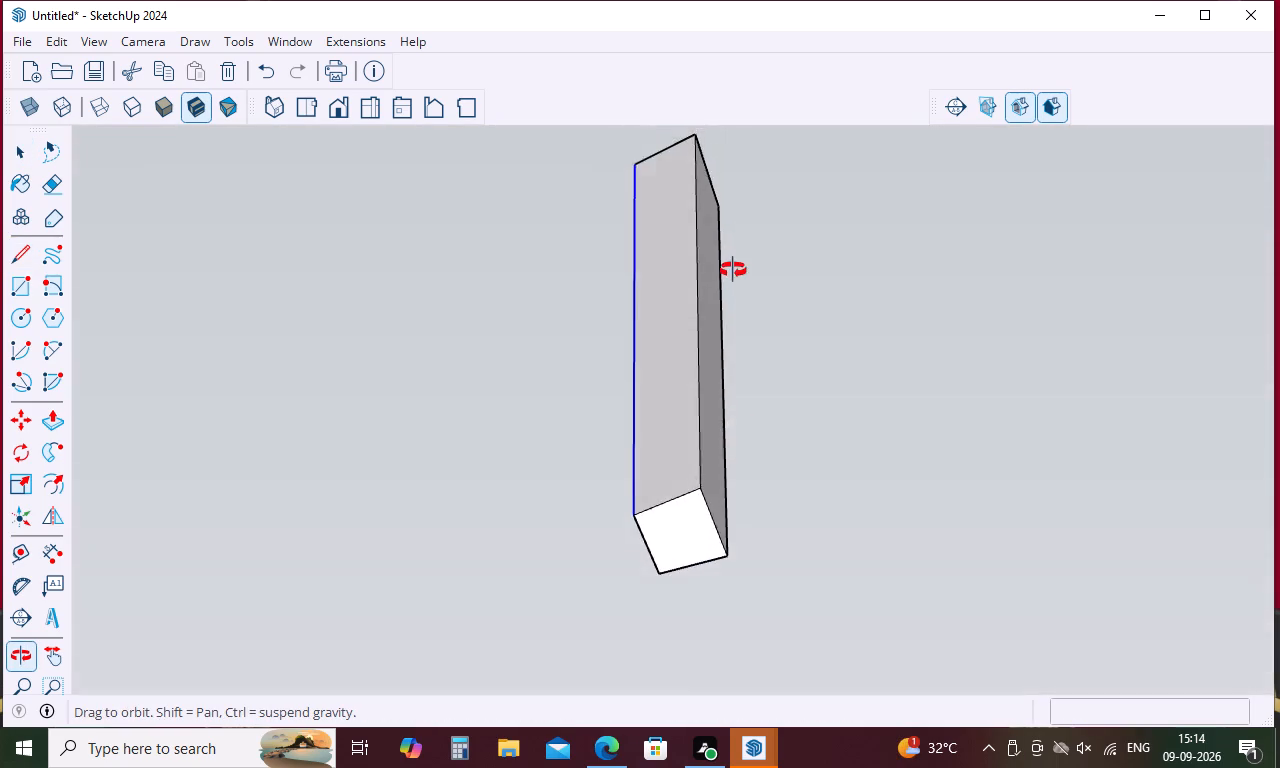
middle_click_drag(733, 270, 816, 713)
scroll(766, 533, "down", 14)
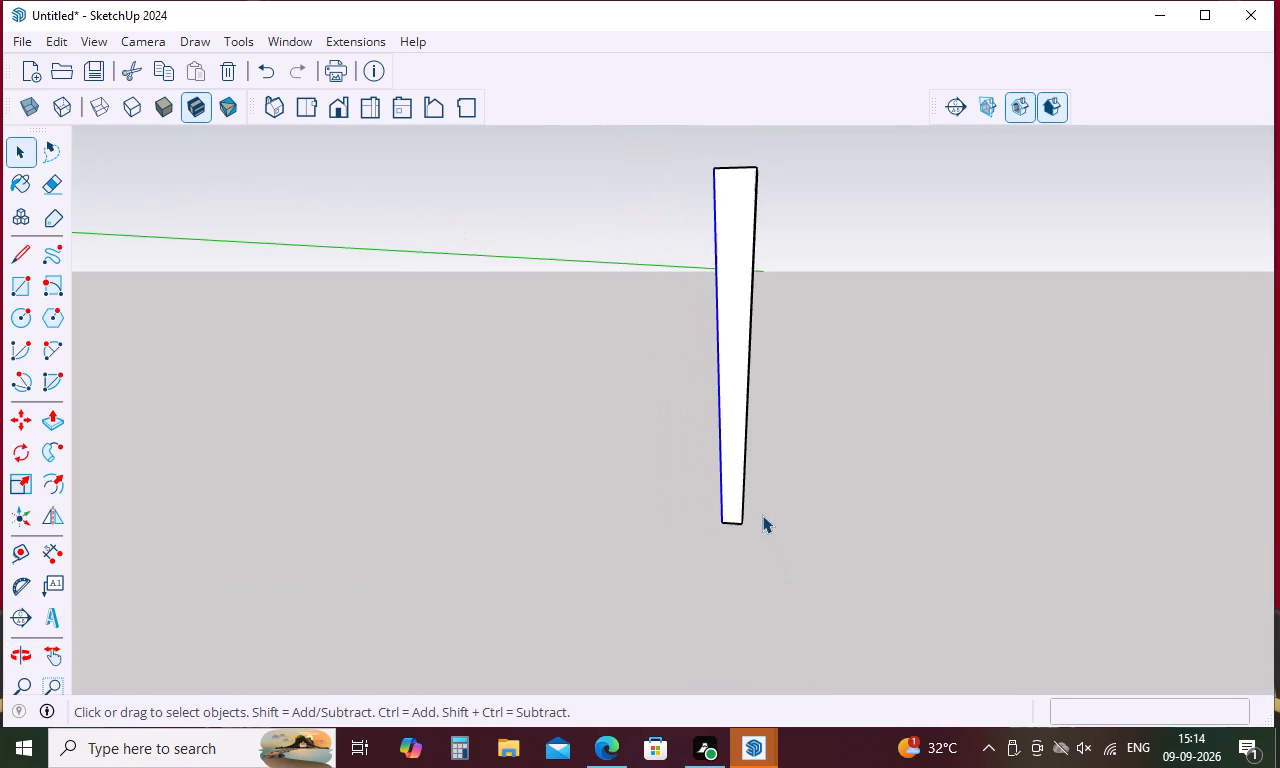
key("space")
key("space")
left_click(847, 394)
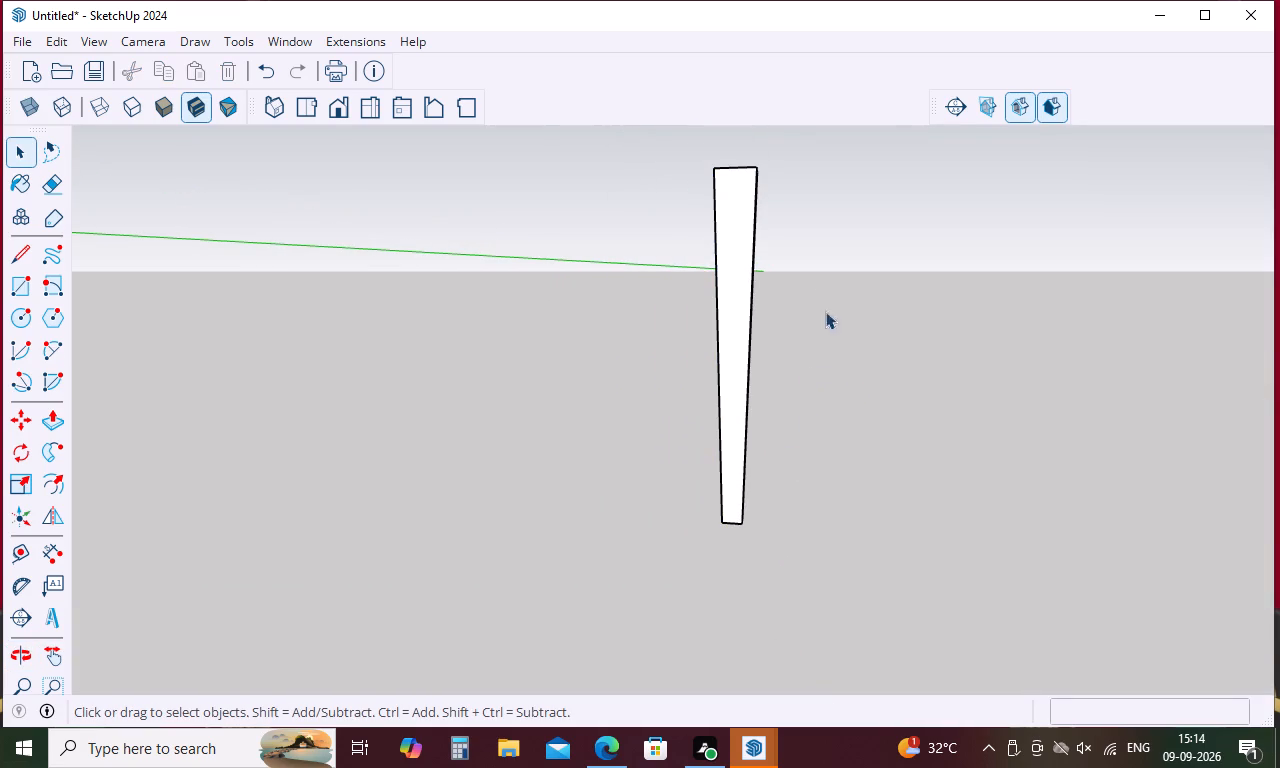
Draw a 25 mm line outward from the right tapered edge of the leg's front face, about a third of the way down.
scroll(808, 291, "down", 4)
middle_click_drag(759, 277, 771, 420)
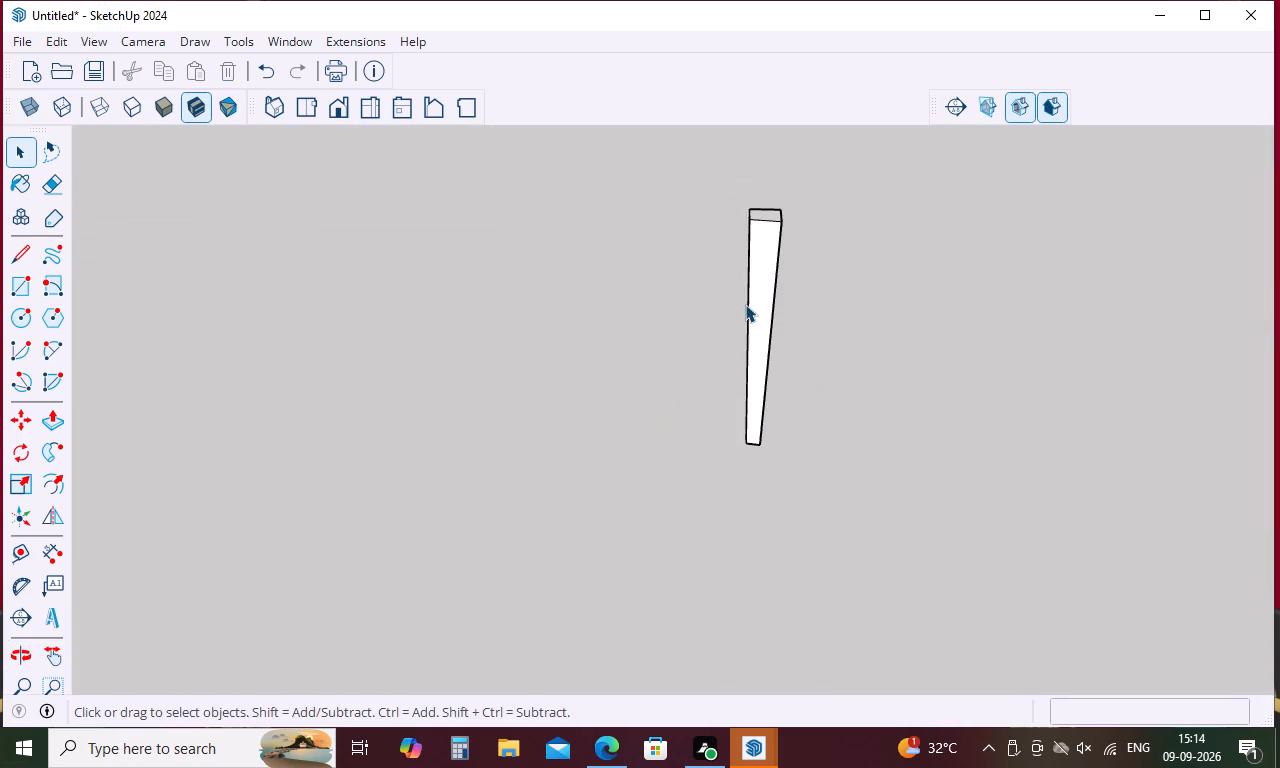
scroll(745, 300, "up", 2)
key("l")
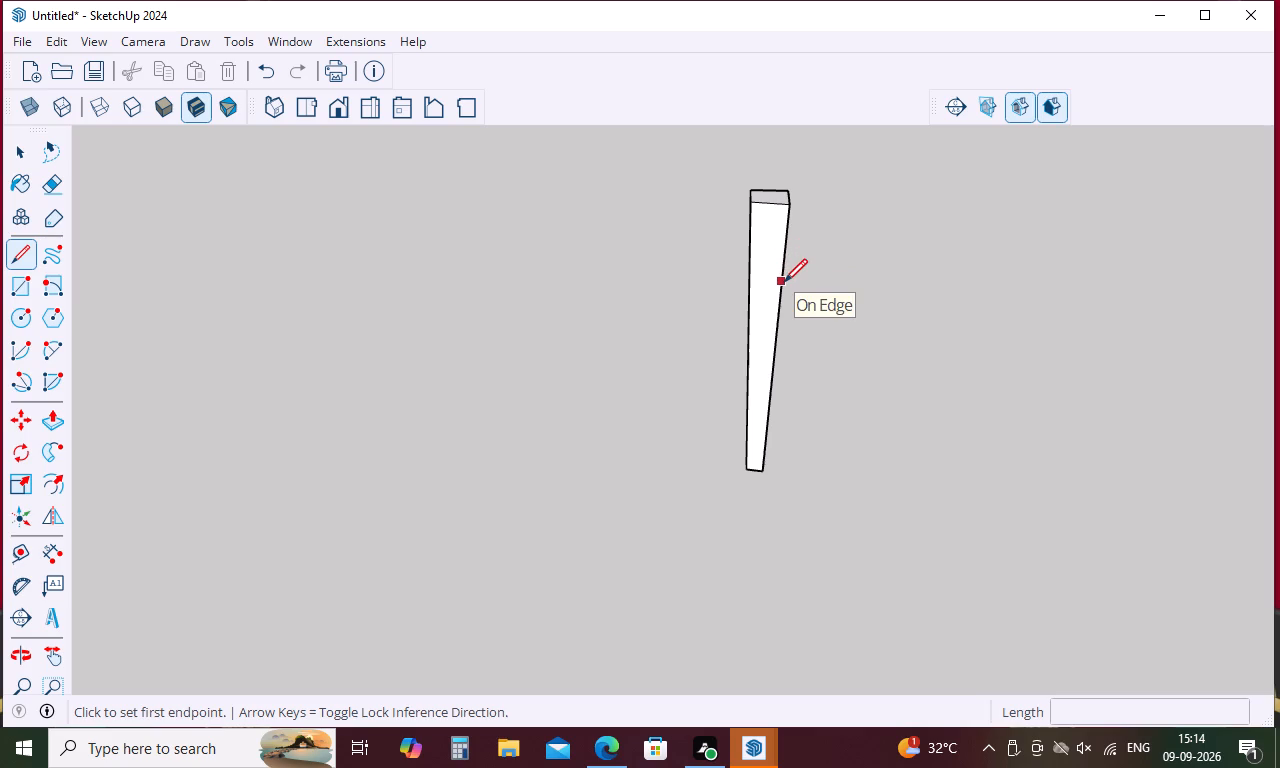
left_click(784, 282)
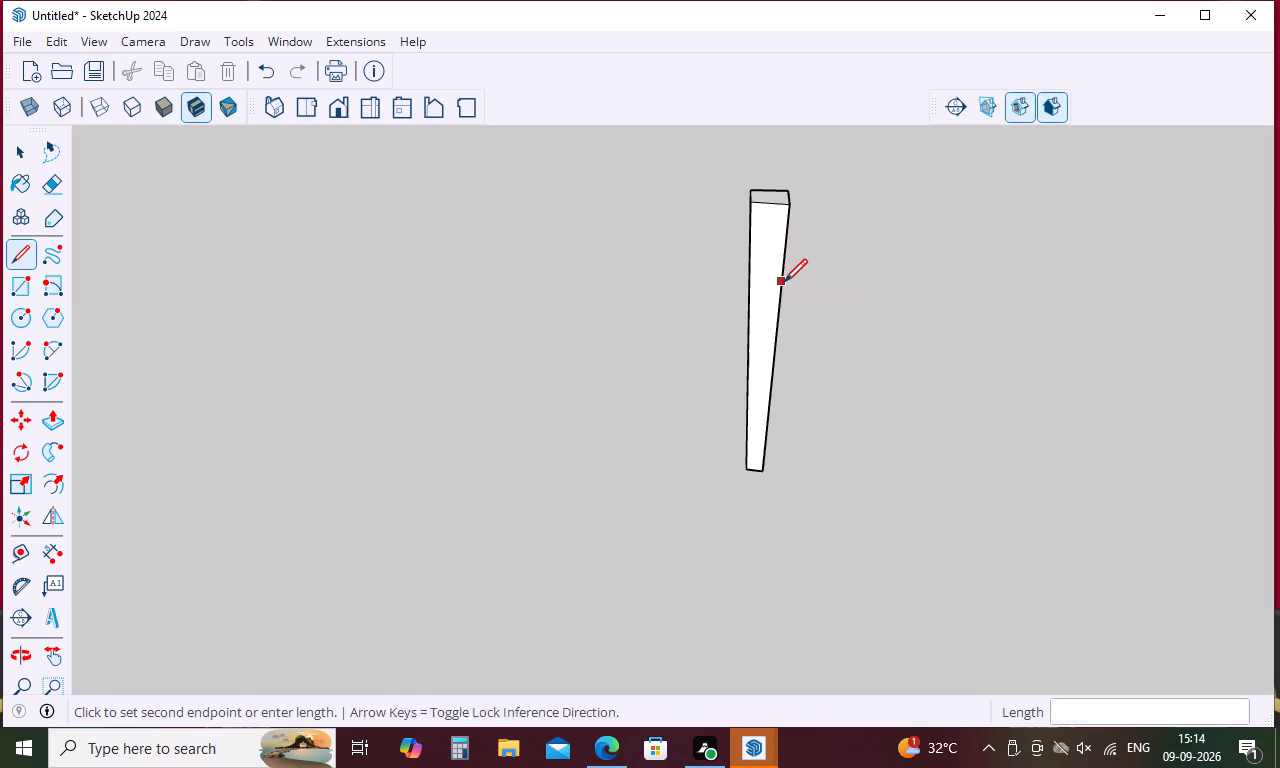
type("25")
key("Return")
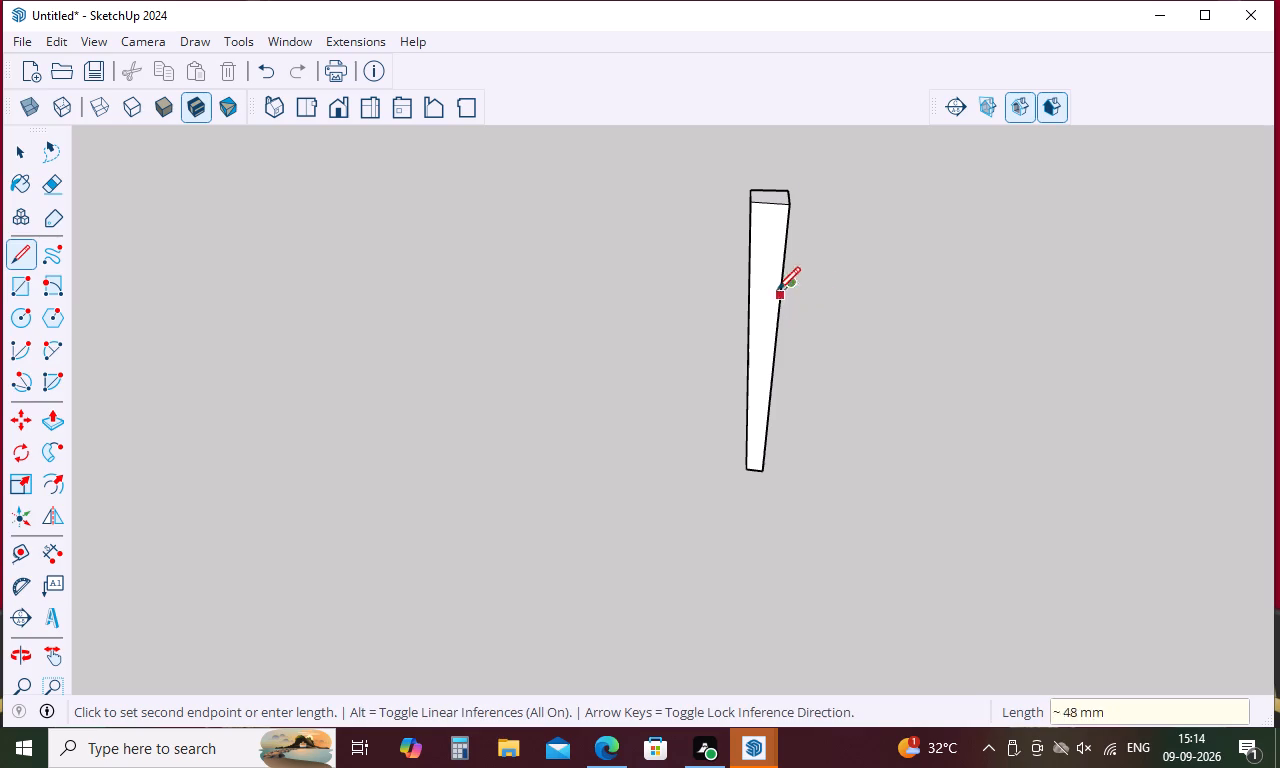
scroll(777, 287, "up", 9)
key("space")
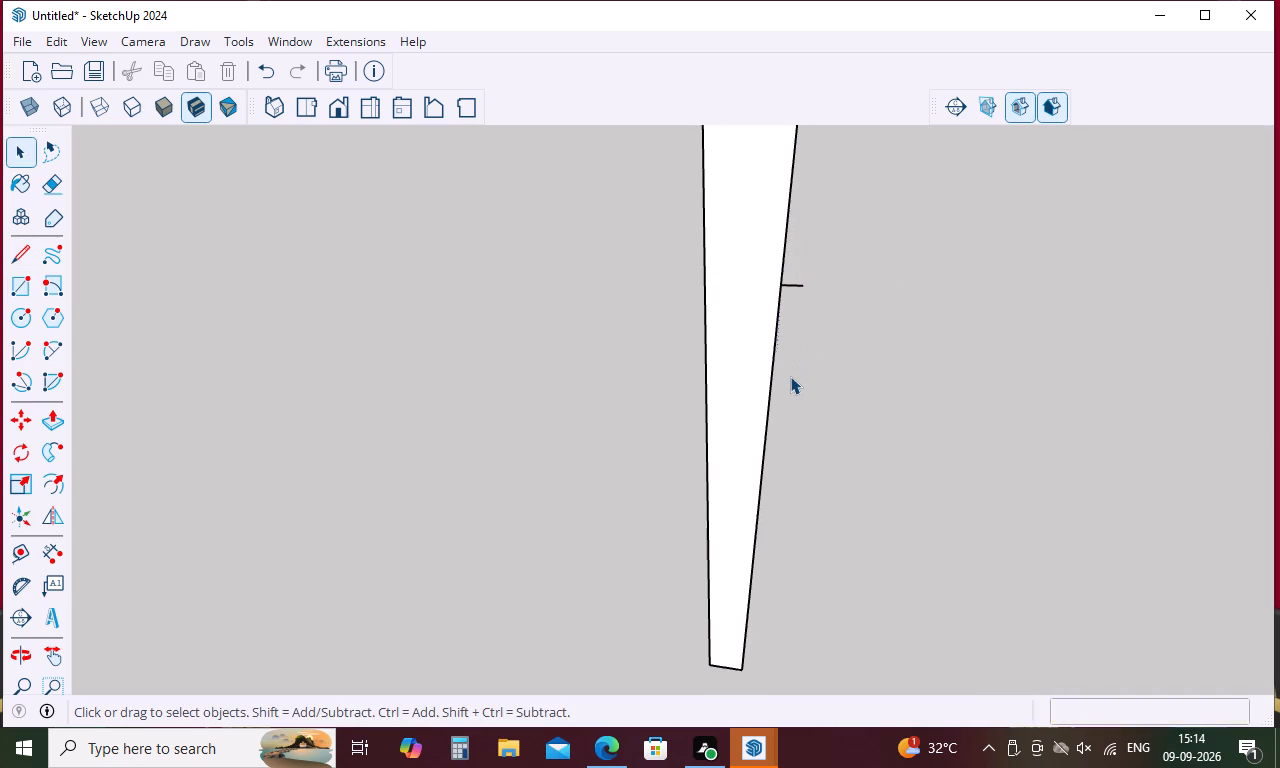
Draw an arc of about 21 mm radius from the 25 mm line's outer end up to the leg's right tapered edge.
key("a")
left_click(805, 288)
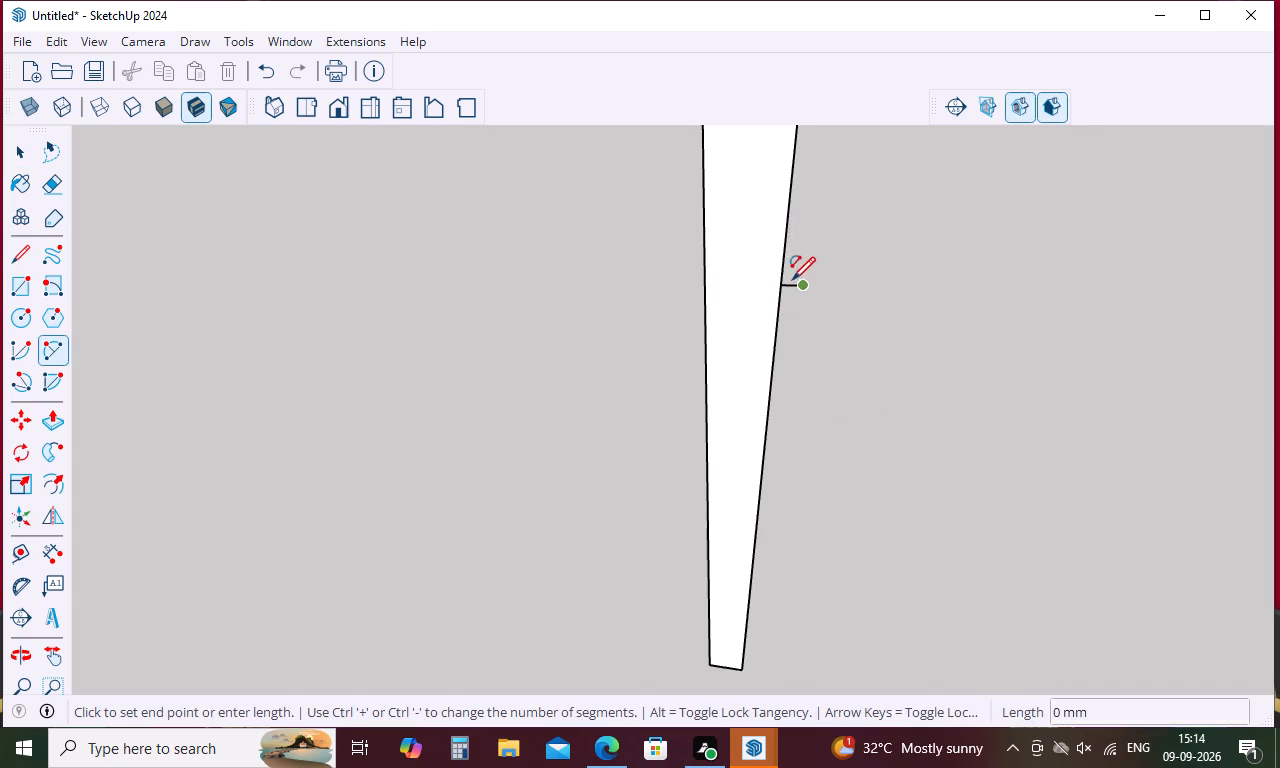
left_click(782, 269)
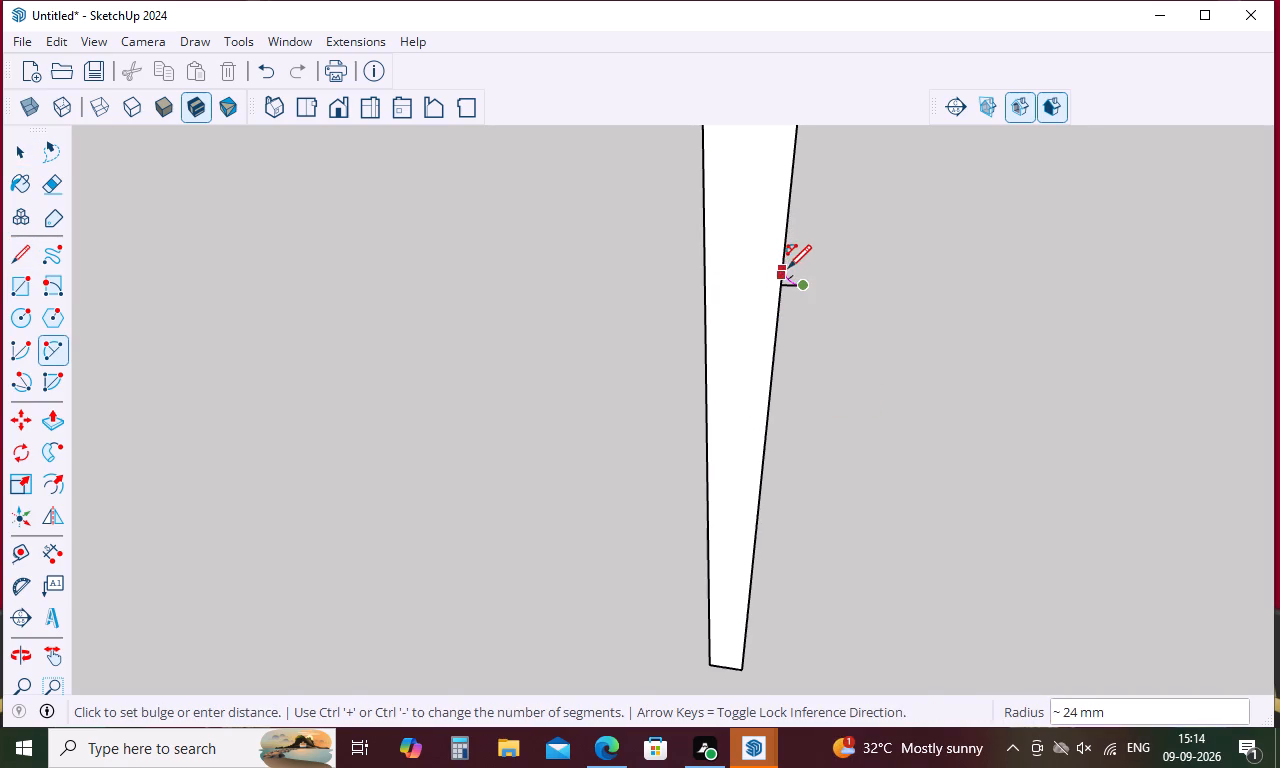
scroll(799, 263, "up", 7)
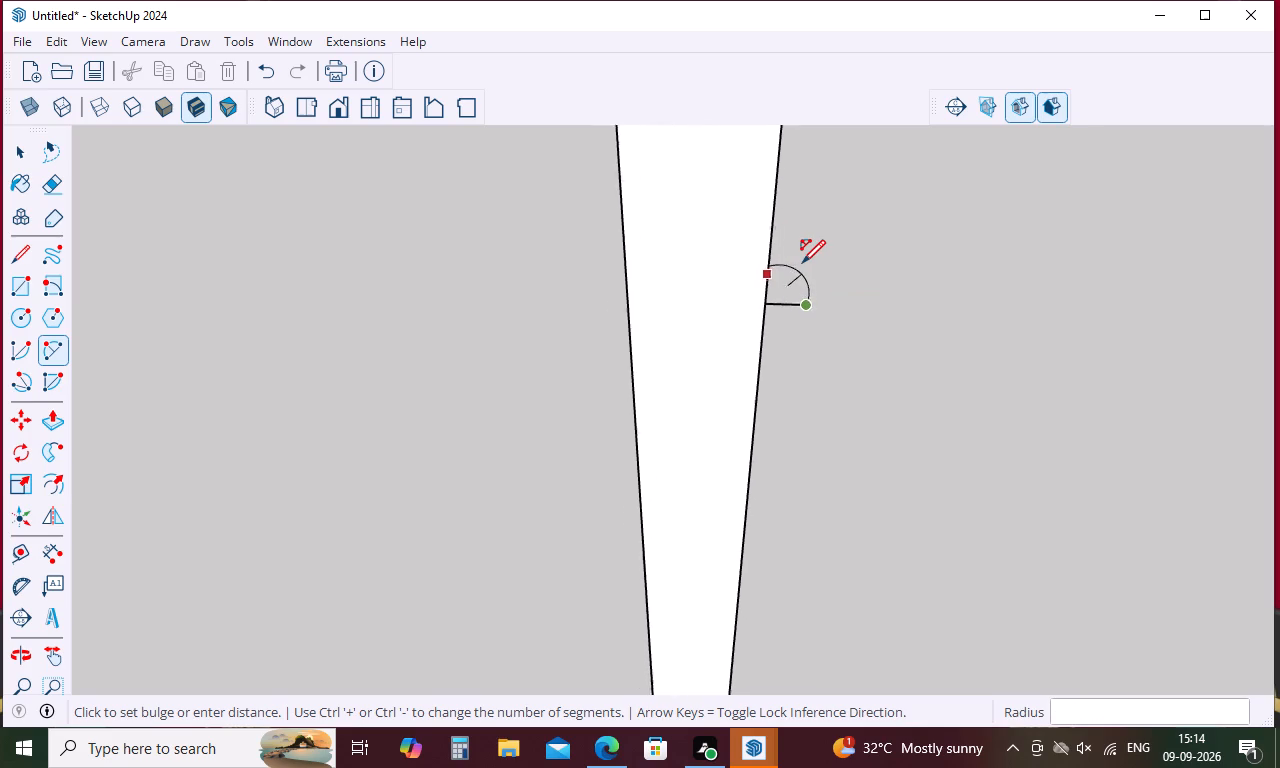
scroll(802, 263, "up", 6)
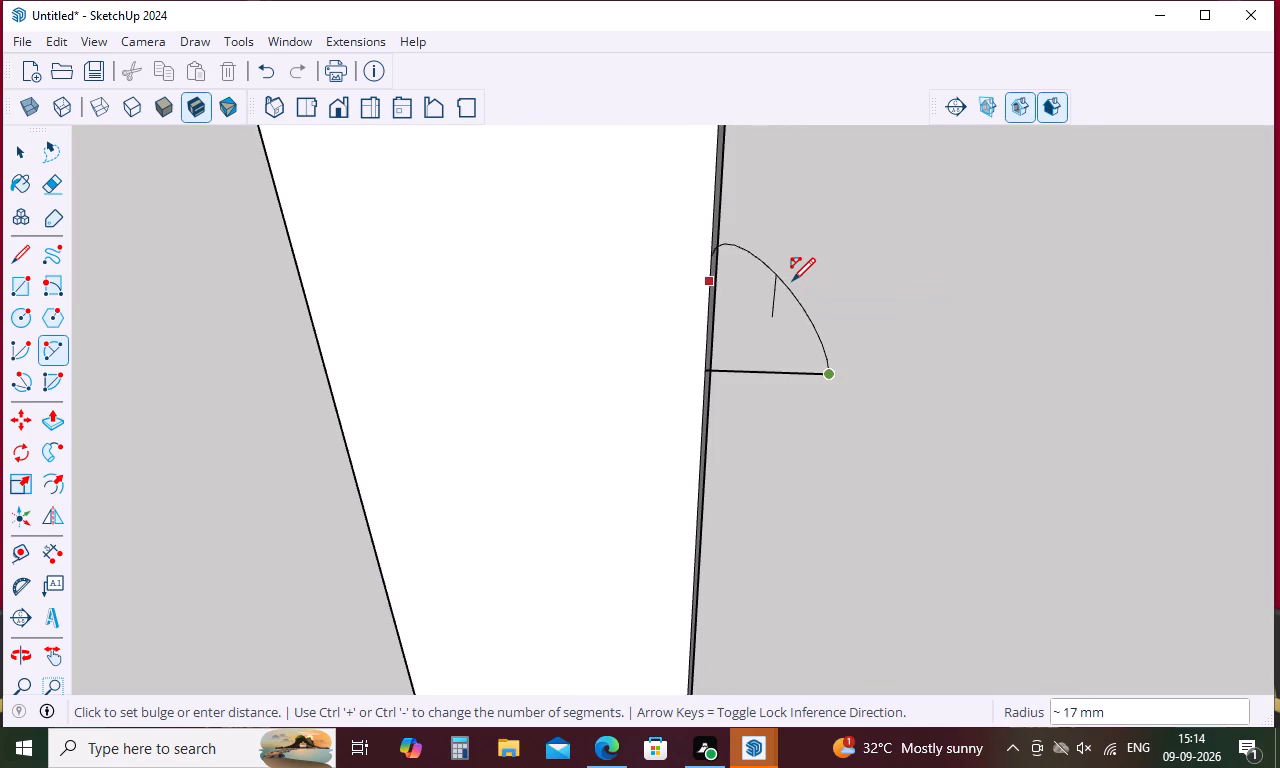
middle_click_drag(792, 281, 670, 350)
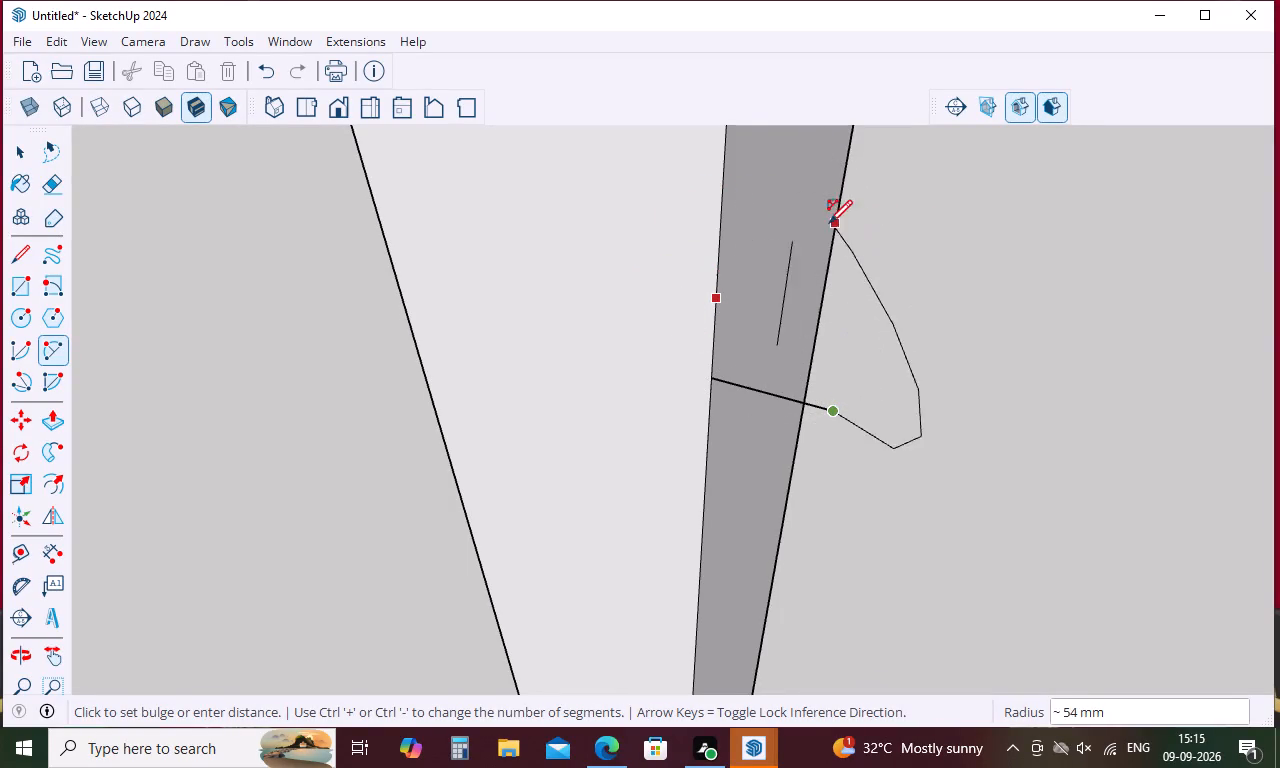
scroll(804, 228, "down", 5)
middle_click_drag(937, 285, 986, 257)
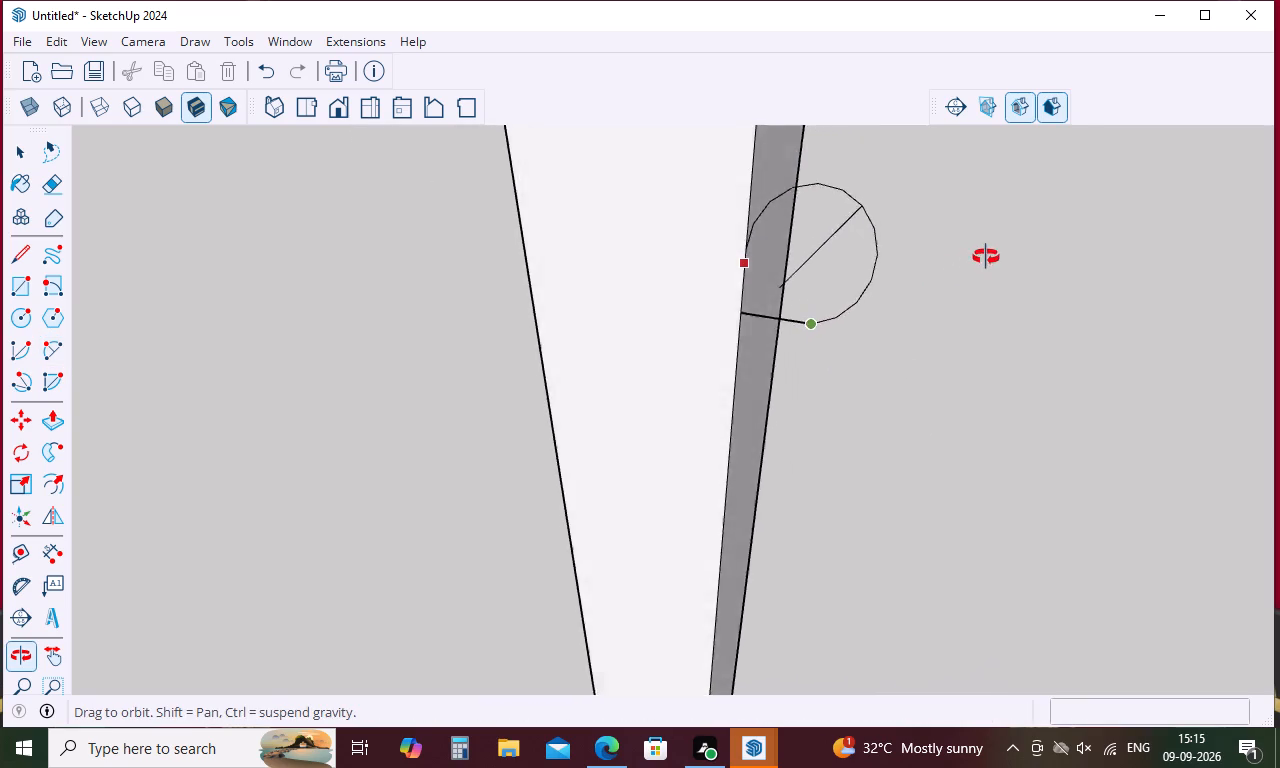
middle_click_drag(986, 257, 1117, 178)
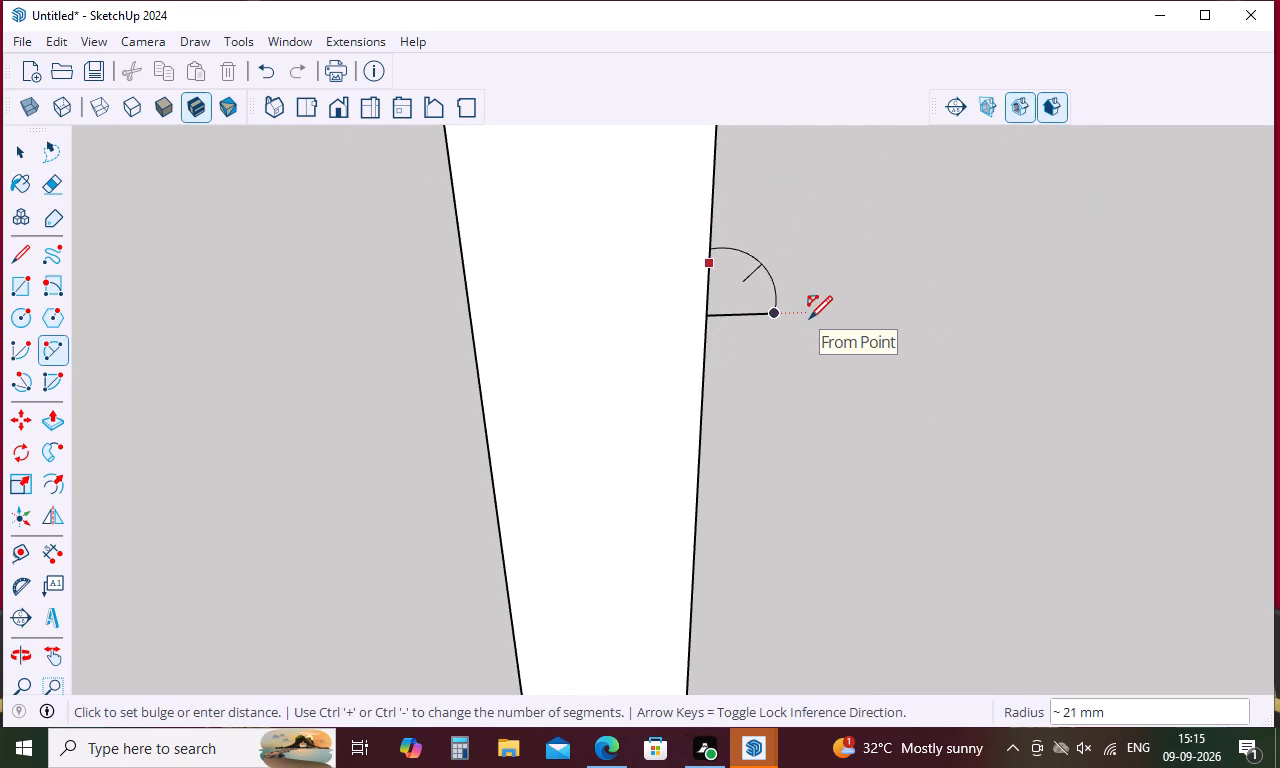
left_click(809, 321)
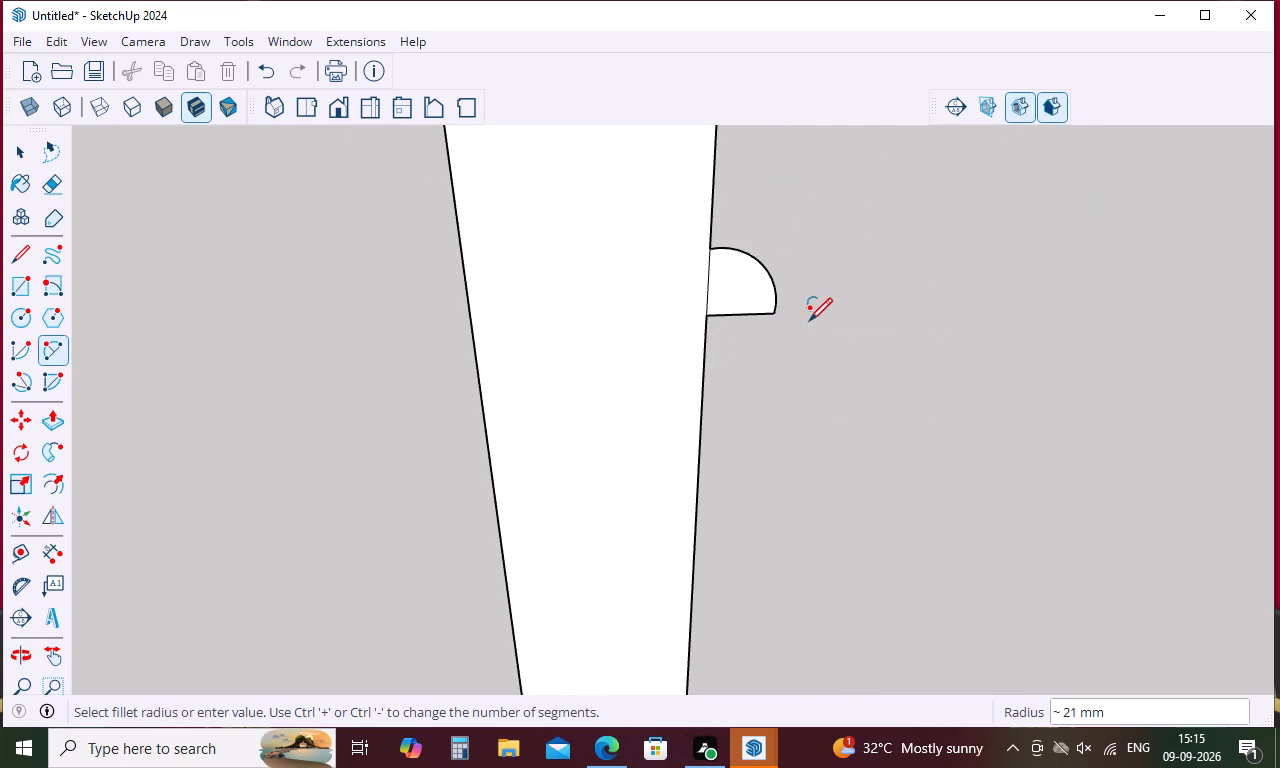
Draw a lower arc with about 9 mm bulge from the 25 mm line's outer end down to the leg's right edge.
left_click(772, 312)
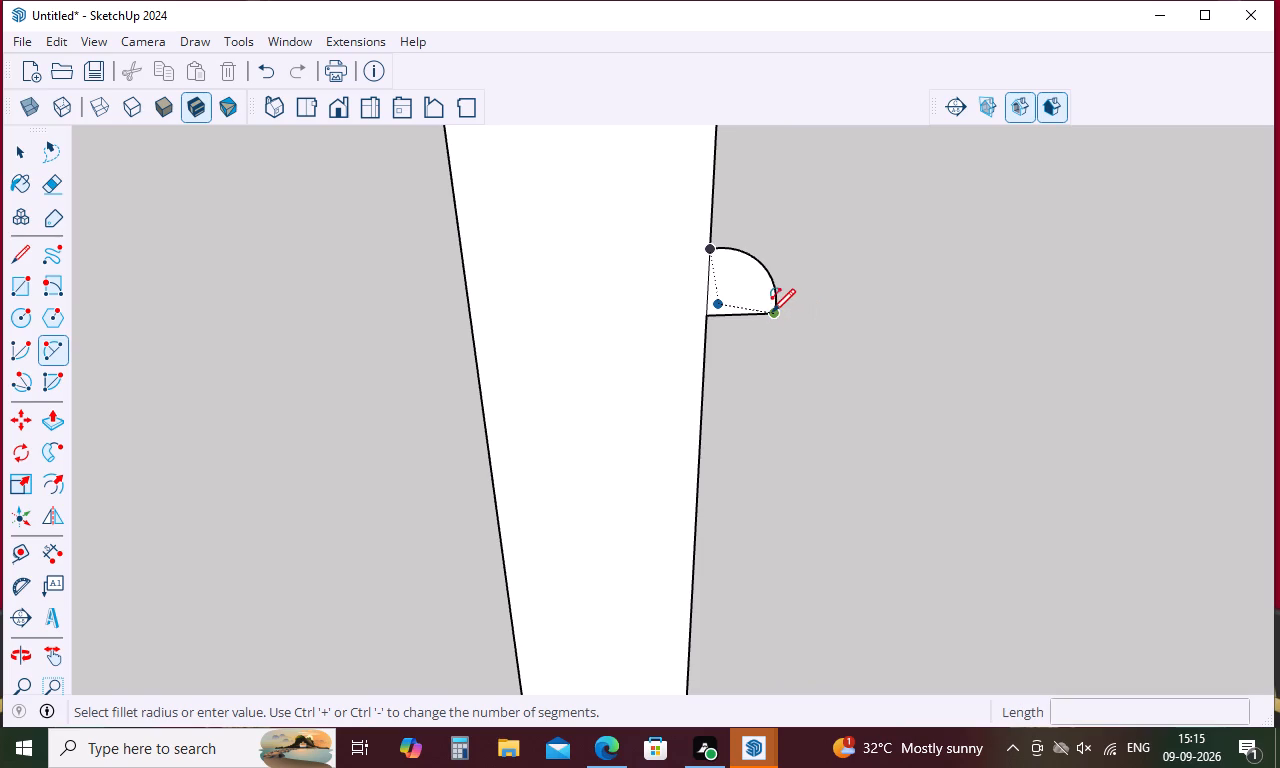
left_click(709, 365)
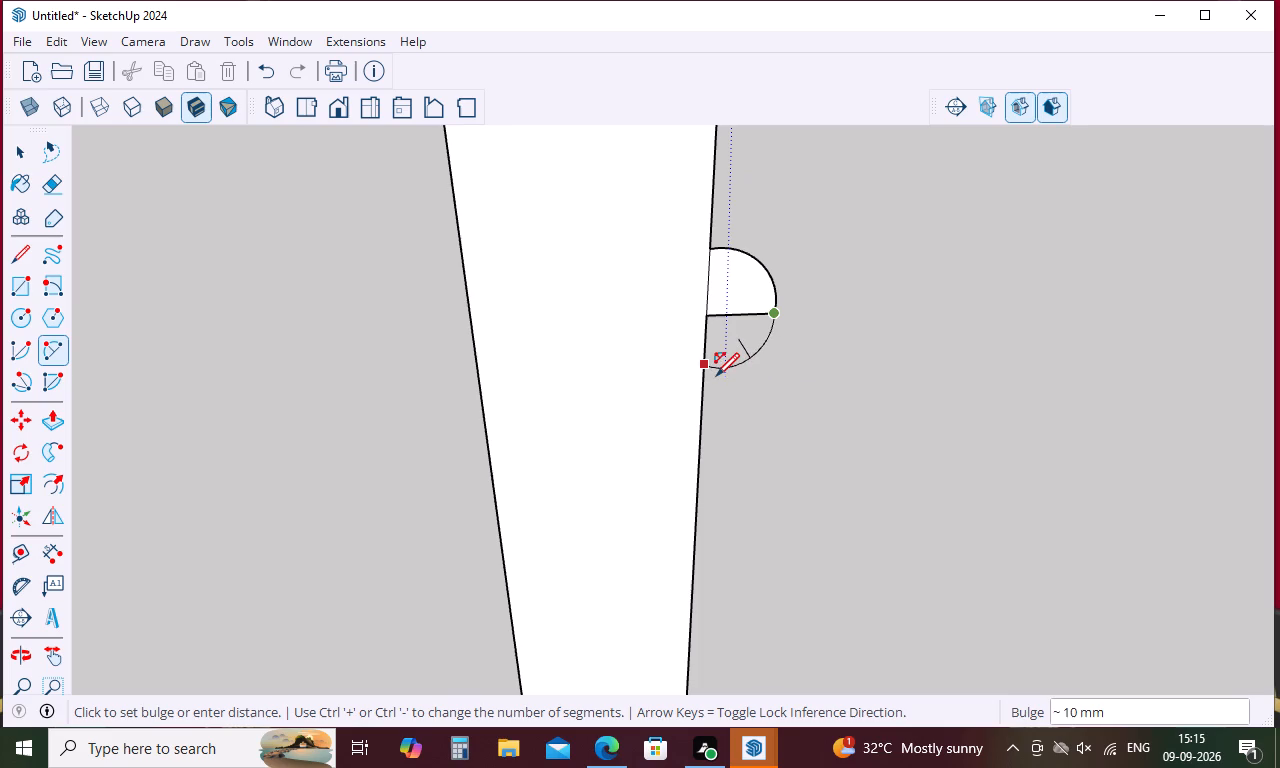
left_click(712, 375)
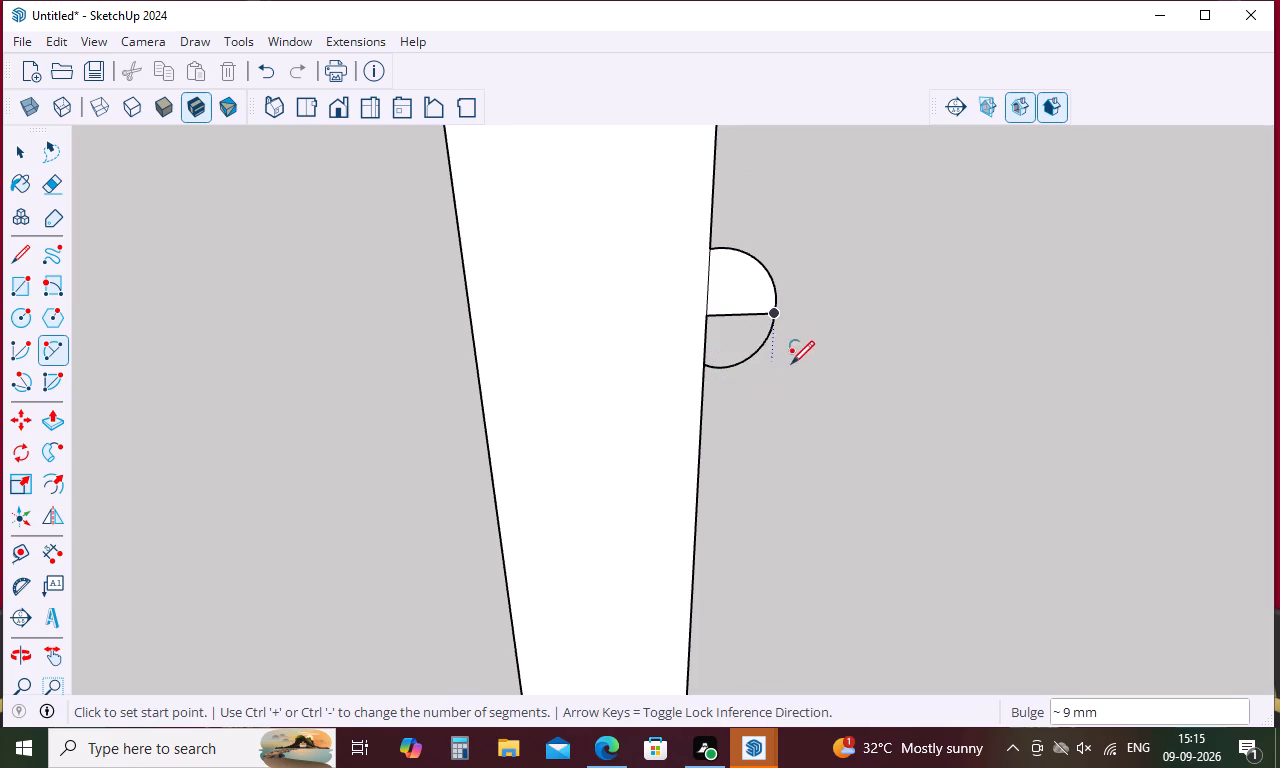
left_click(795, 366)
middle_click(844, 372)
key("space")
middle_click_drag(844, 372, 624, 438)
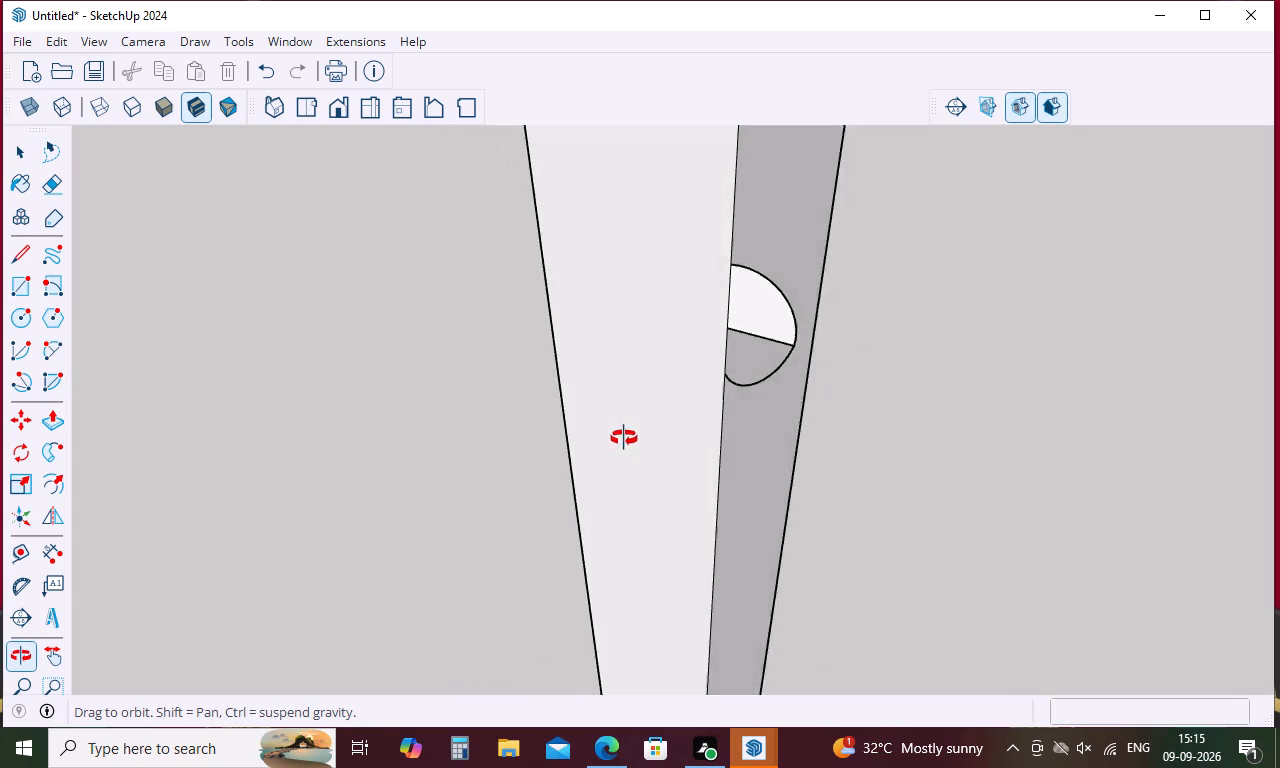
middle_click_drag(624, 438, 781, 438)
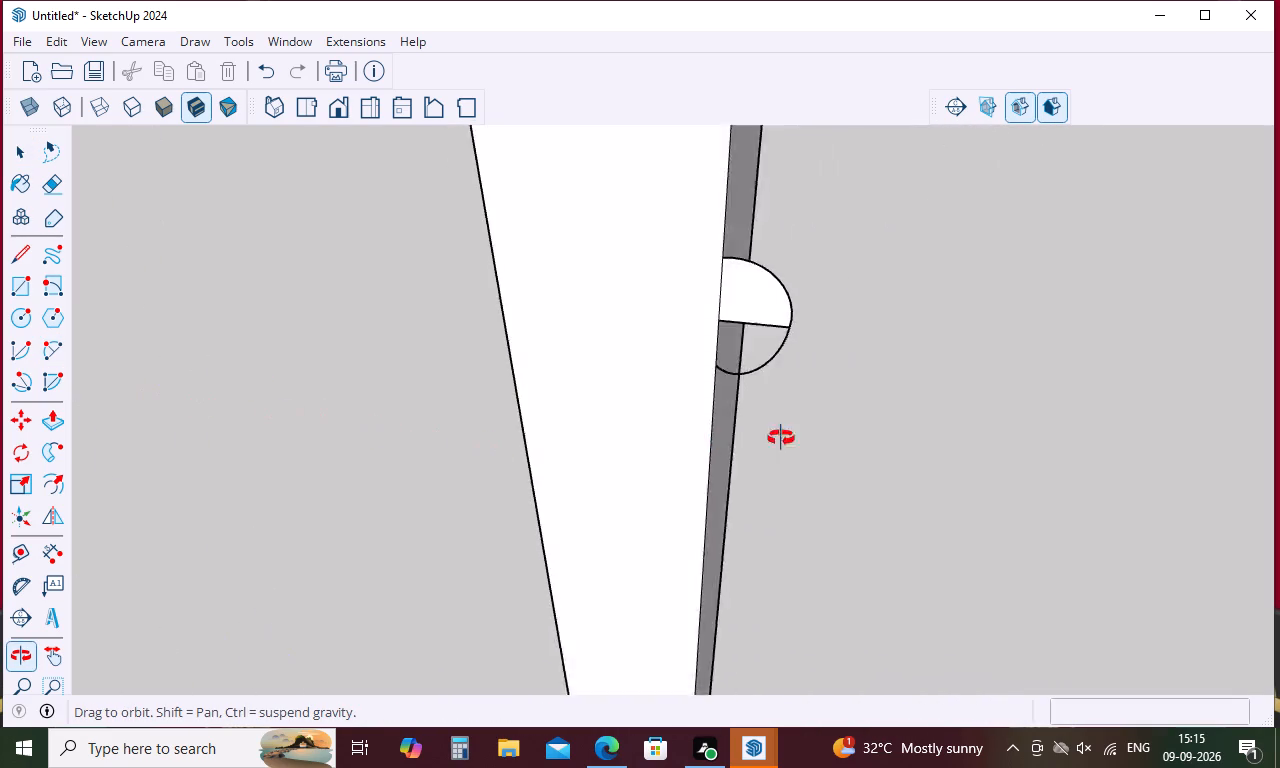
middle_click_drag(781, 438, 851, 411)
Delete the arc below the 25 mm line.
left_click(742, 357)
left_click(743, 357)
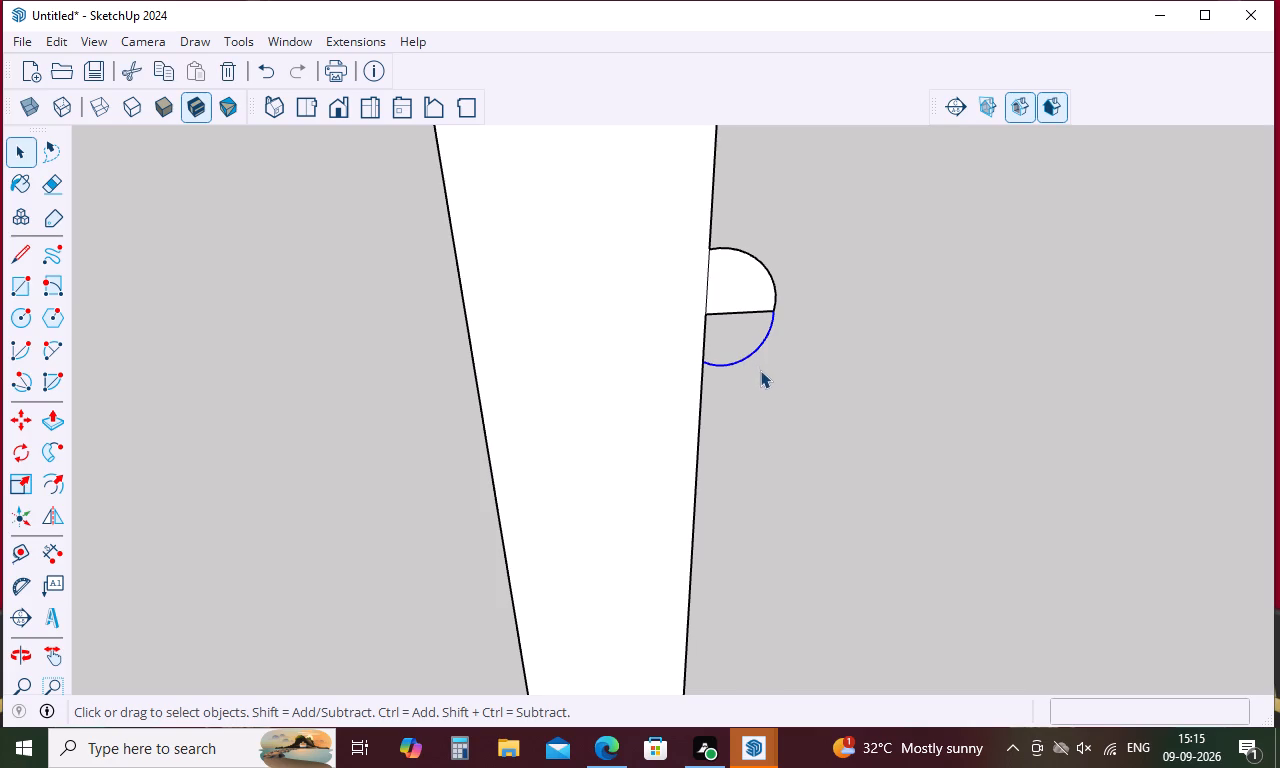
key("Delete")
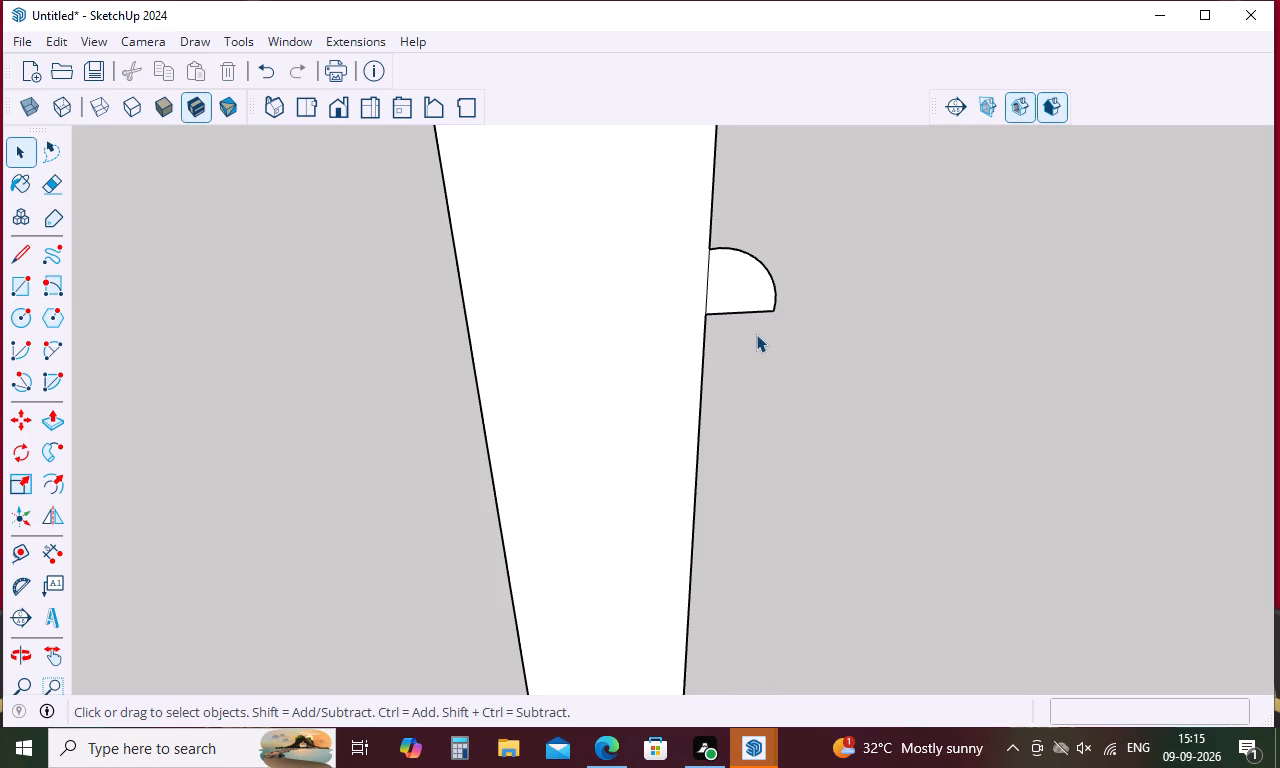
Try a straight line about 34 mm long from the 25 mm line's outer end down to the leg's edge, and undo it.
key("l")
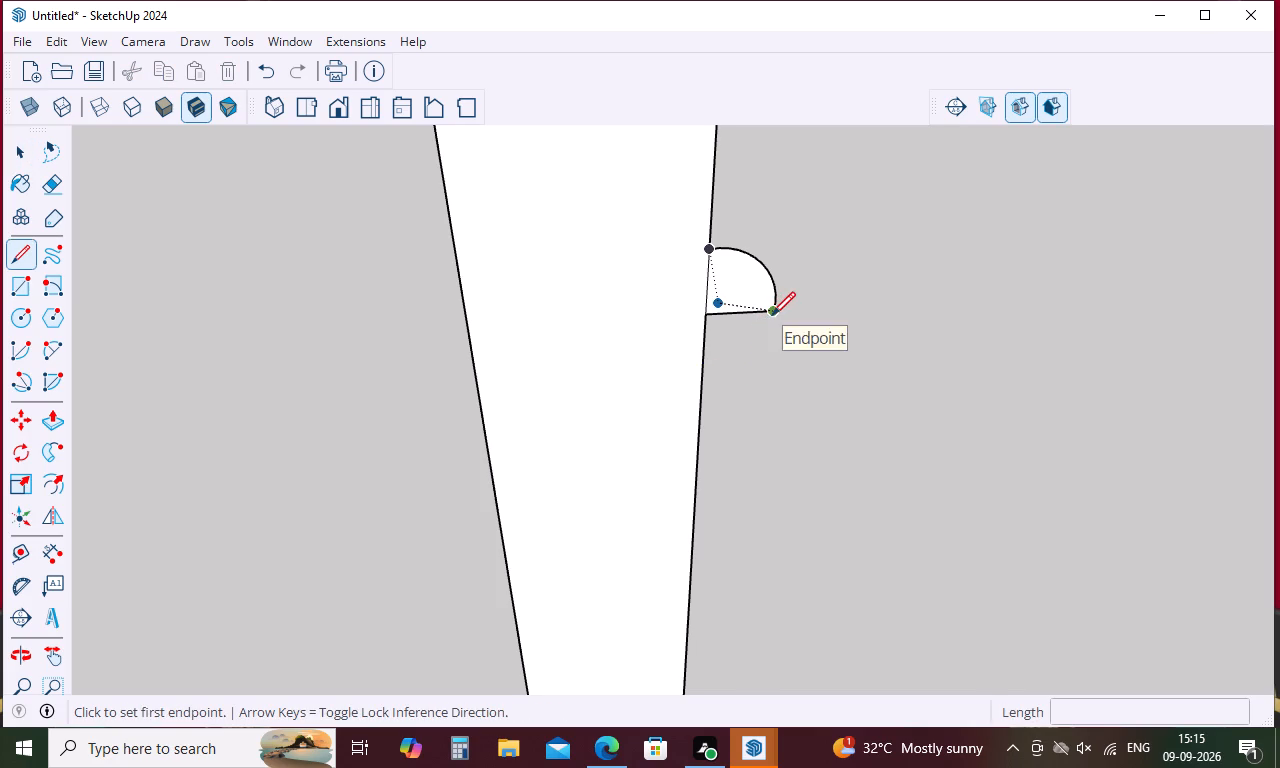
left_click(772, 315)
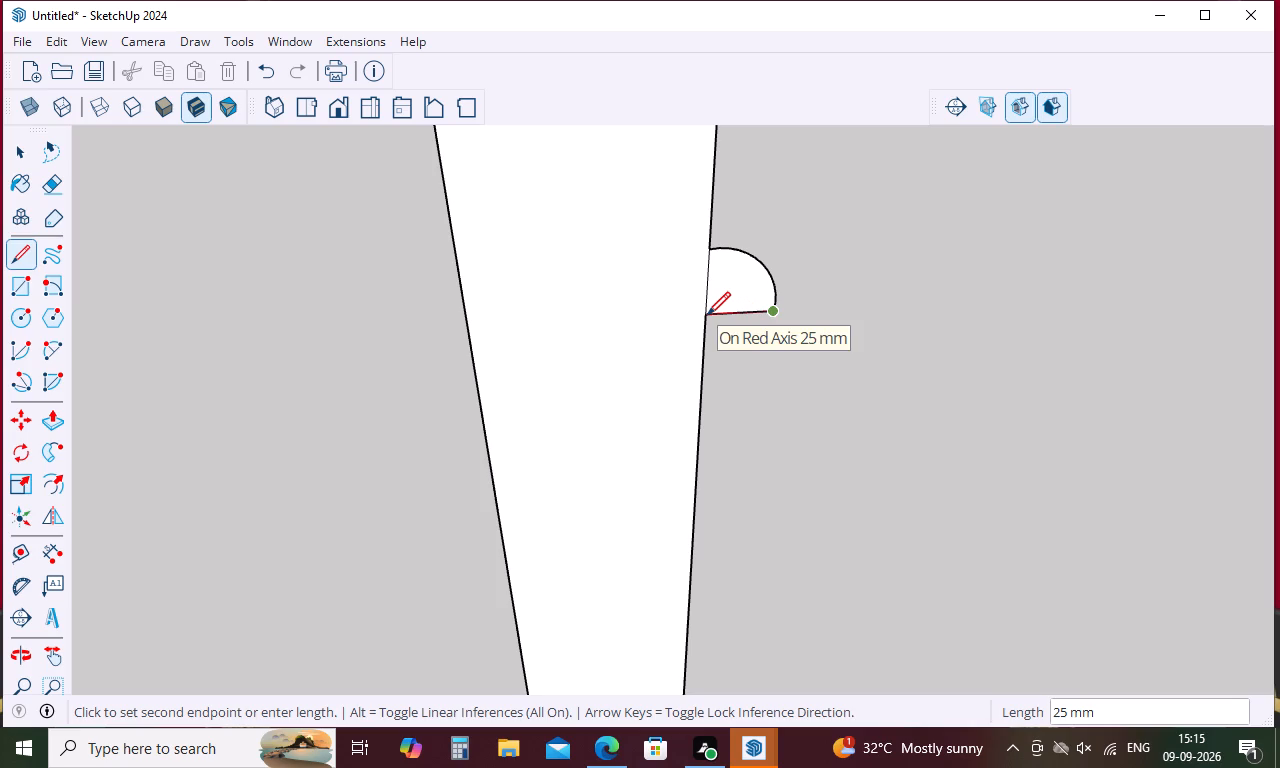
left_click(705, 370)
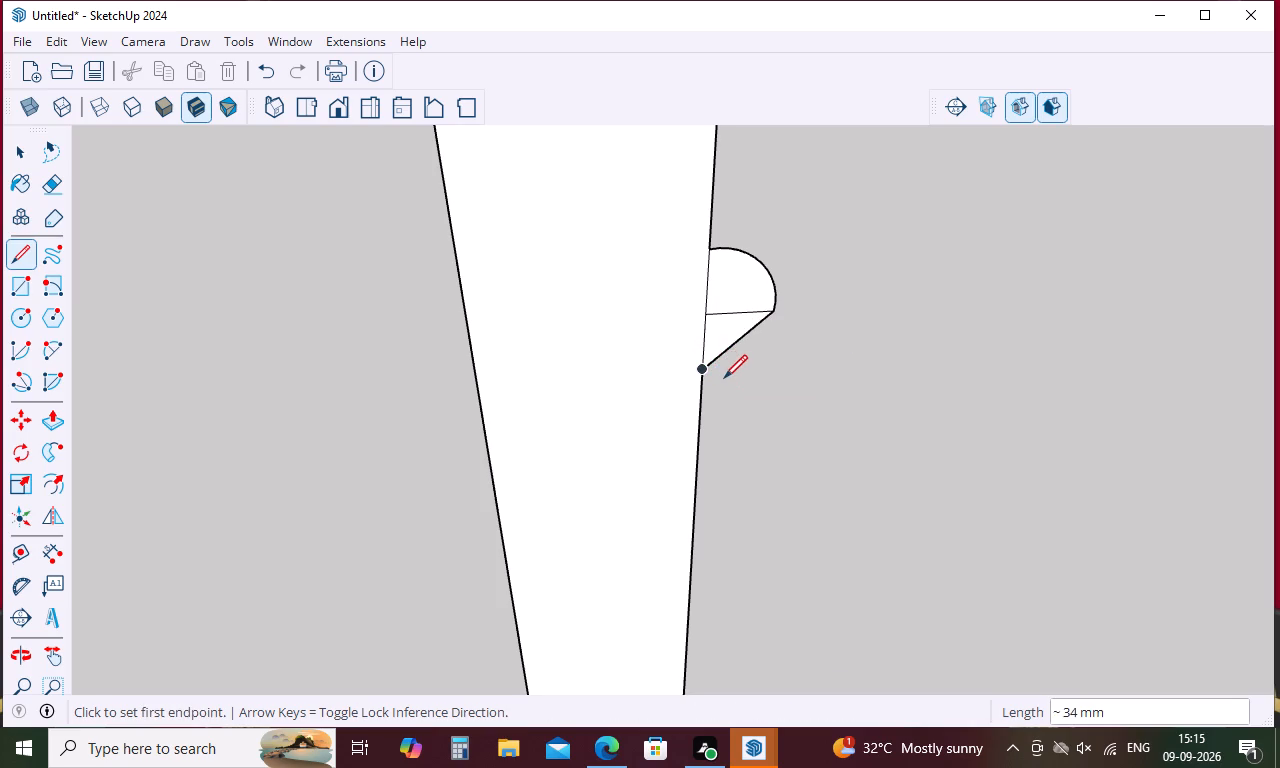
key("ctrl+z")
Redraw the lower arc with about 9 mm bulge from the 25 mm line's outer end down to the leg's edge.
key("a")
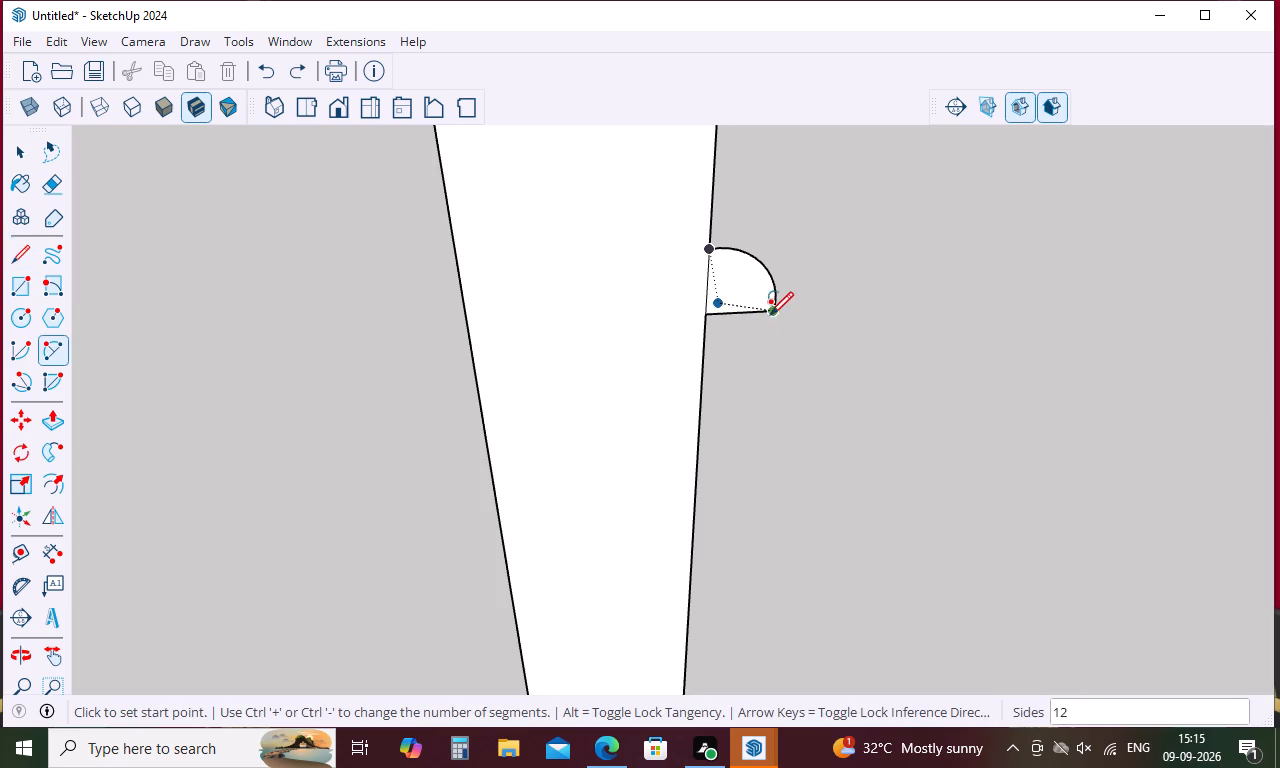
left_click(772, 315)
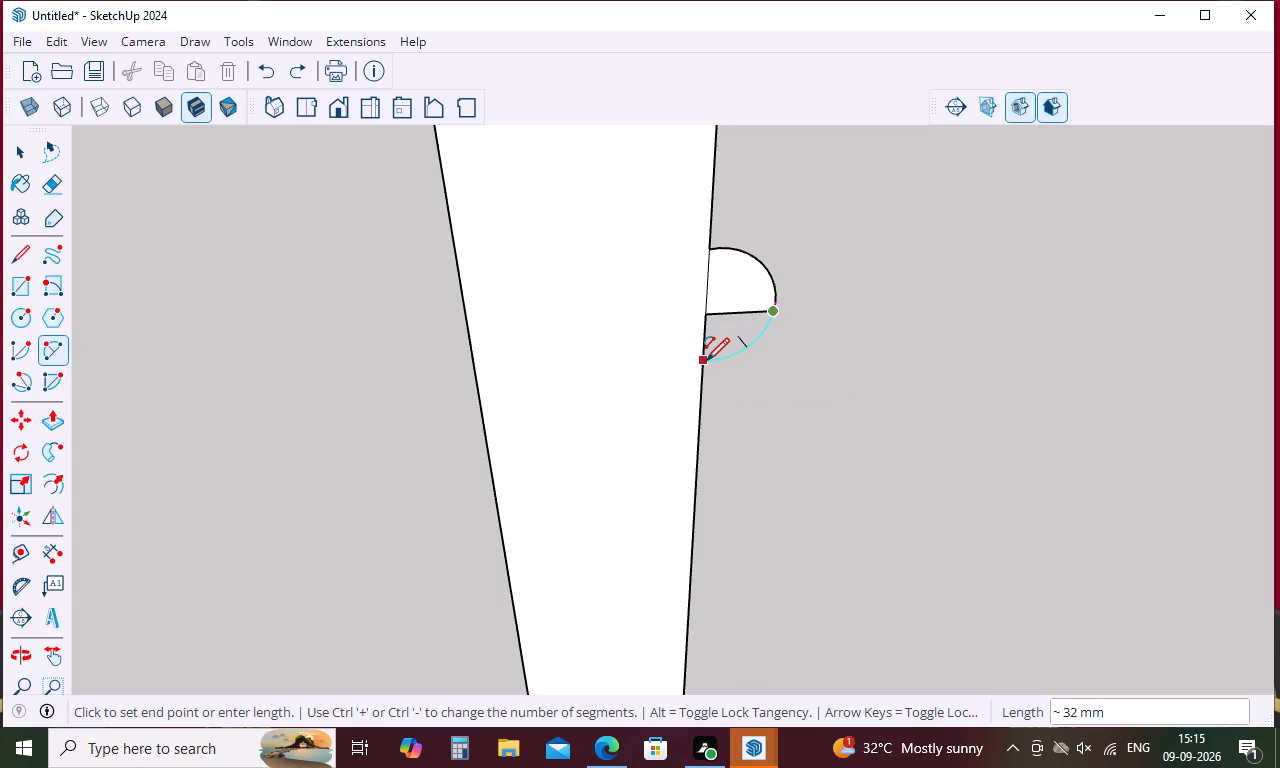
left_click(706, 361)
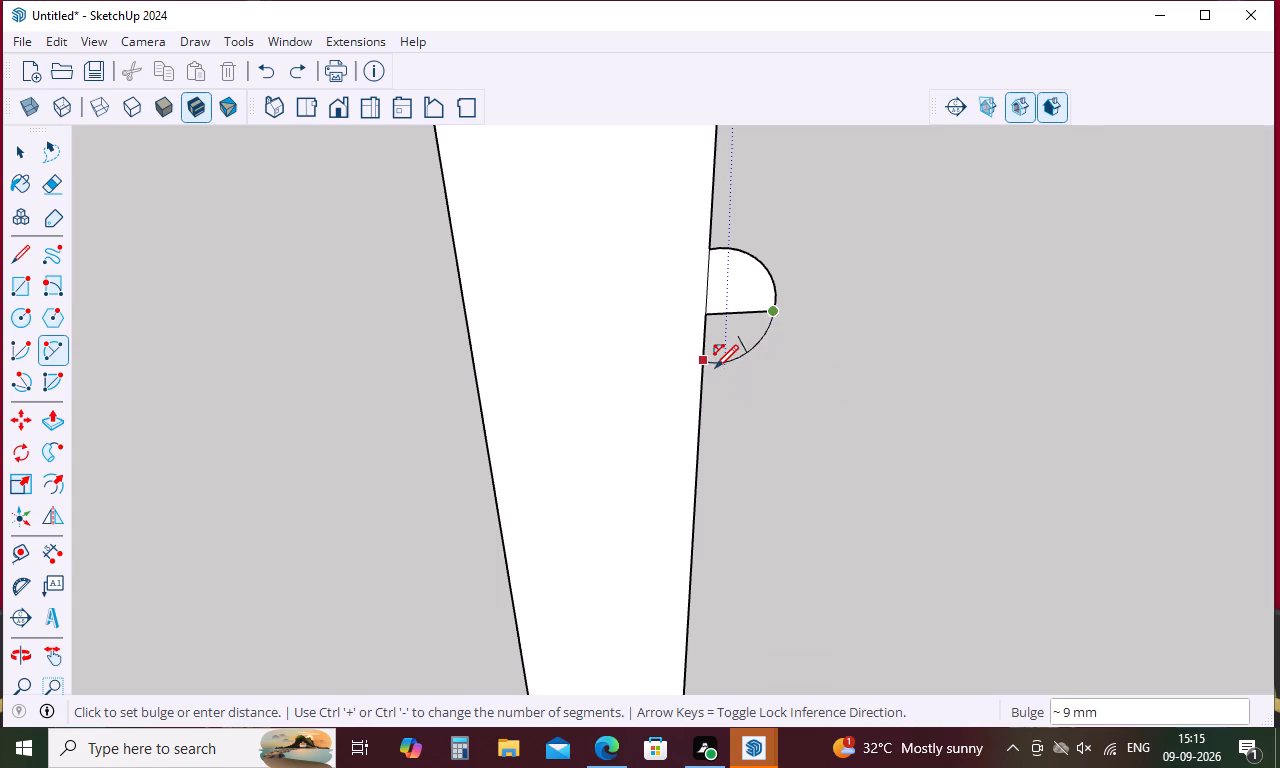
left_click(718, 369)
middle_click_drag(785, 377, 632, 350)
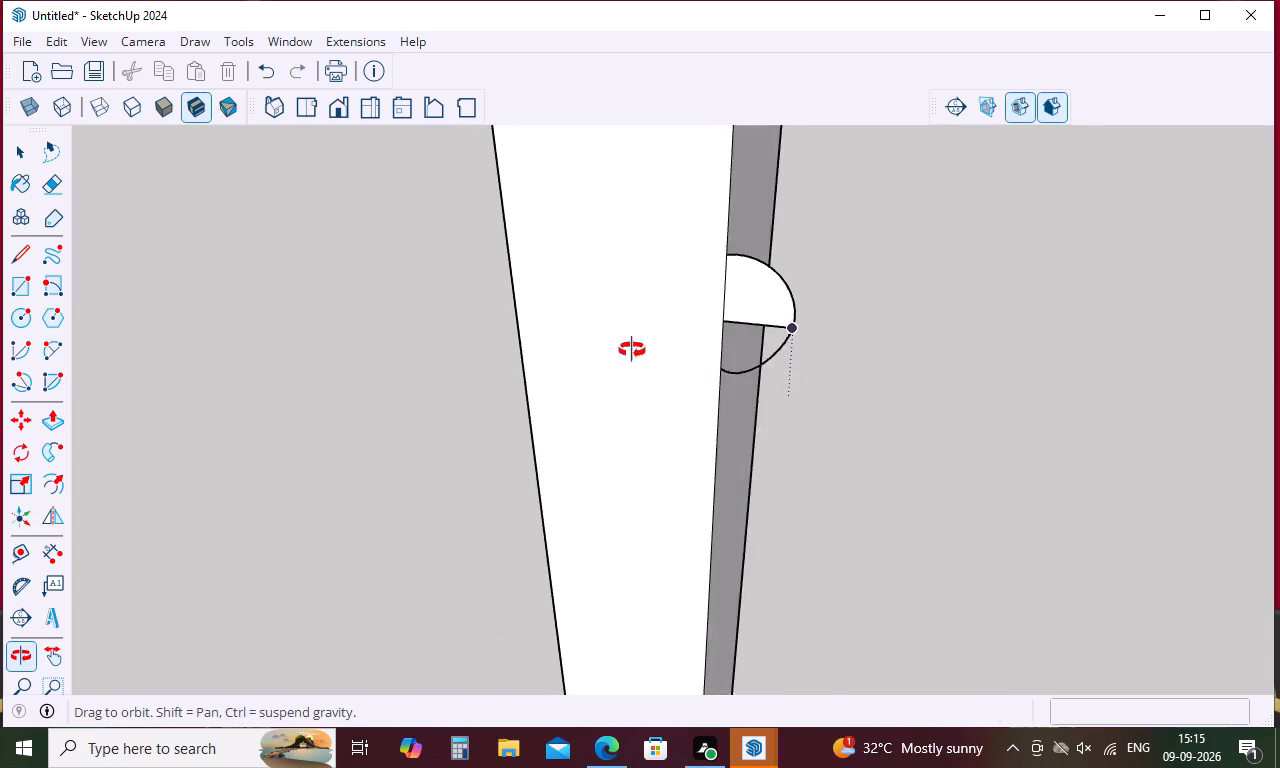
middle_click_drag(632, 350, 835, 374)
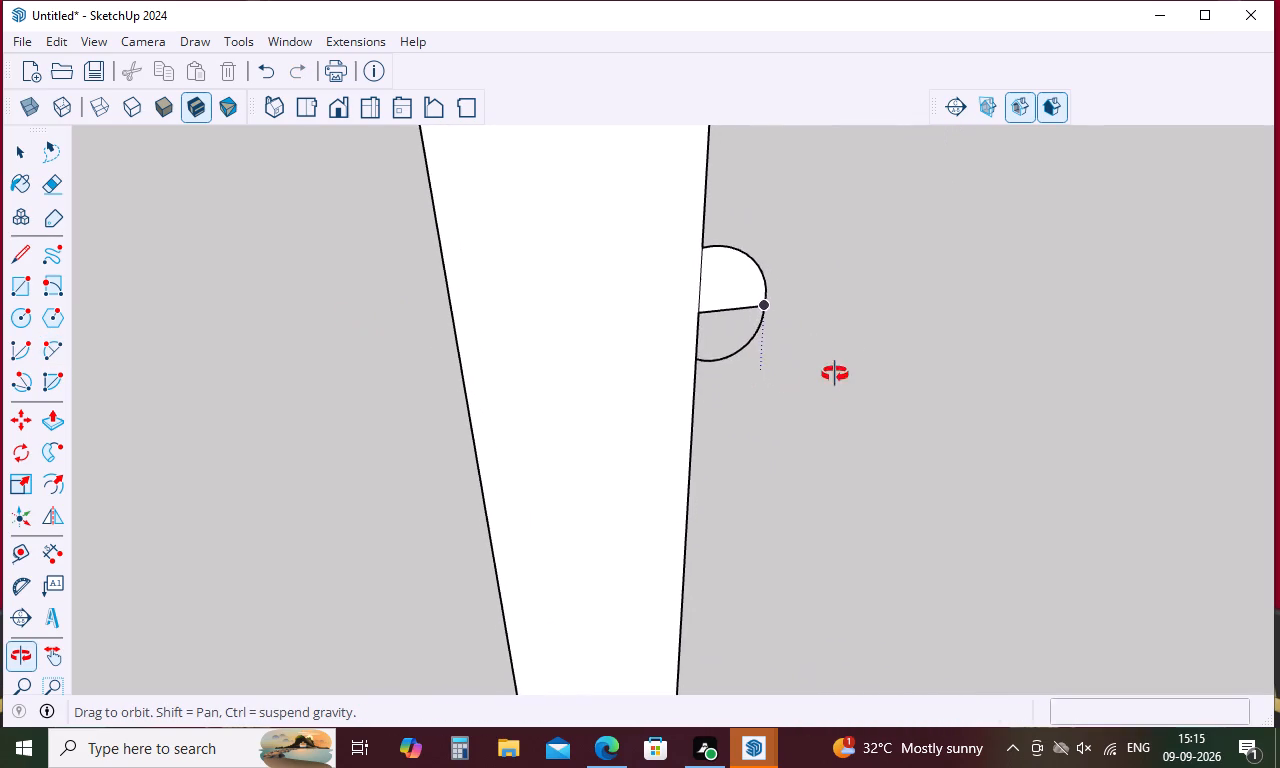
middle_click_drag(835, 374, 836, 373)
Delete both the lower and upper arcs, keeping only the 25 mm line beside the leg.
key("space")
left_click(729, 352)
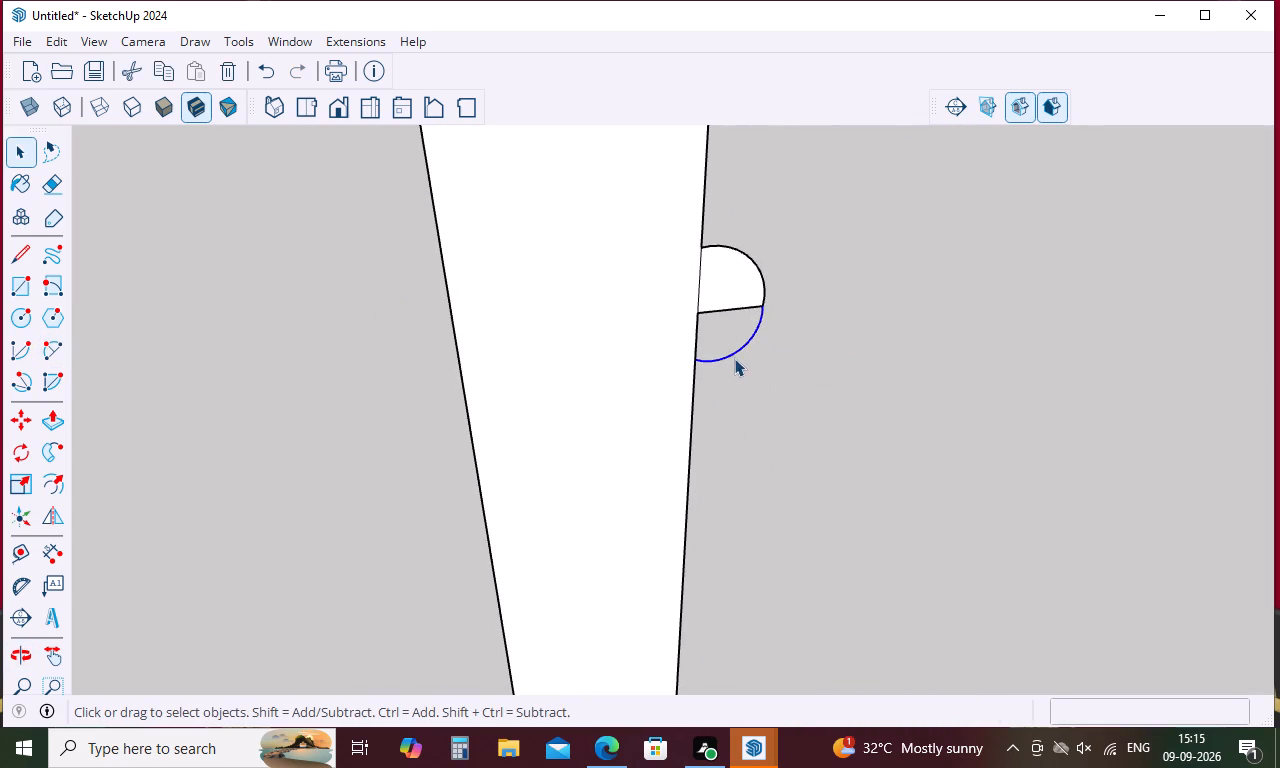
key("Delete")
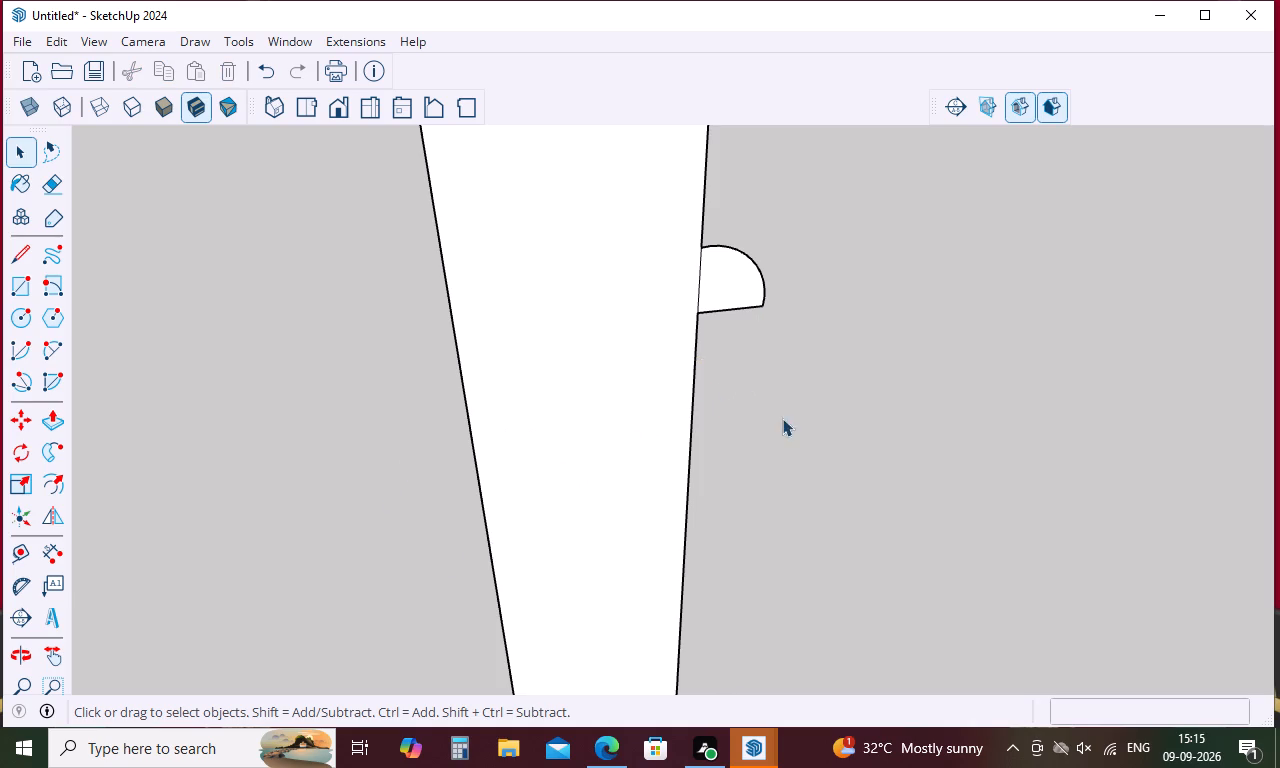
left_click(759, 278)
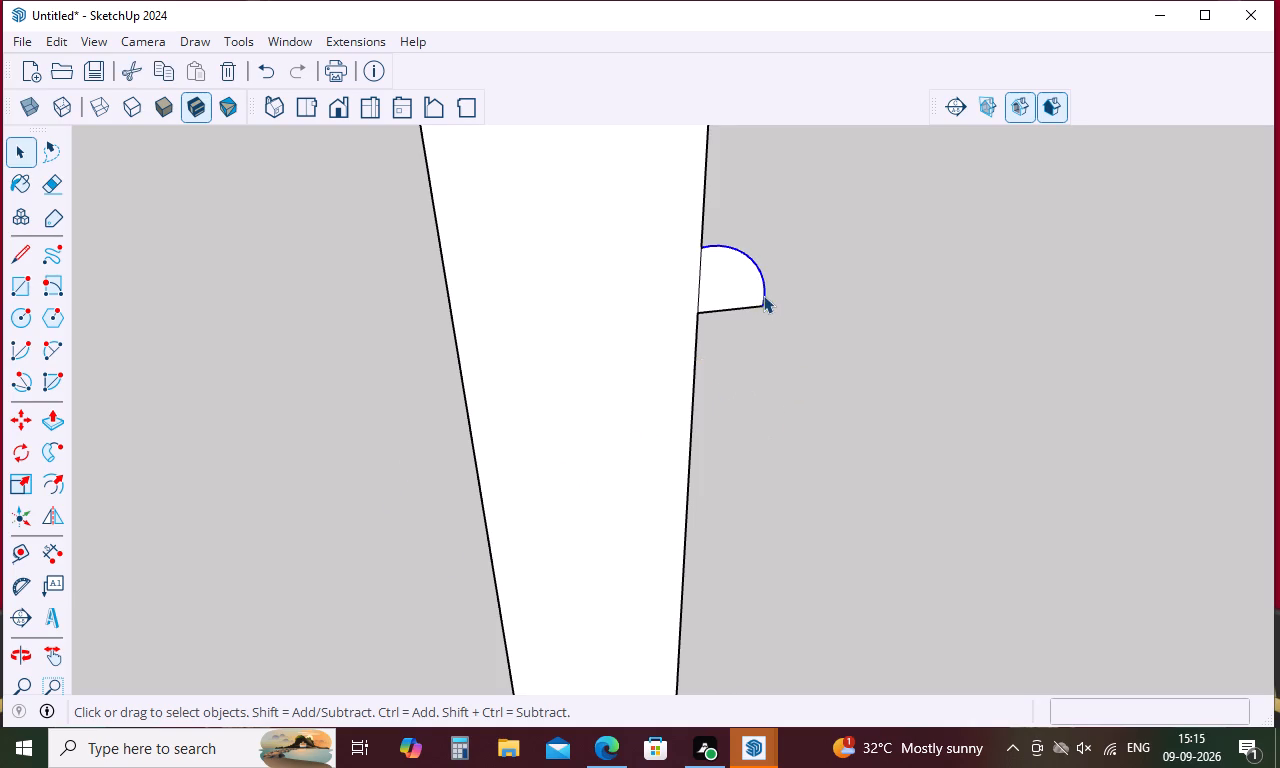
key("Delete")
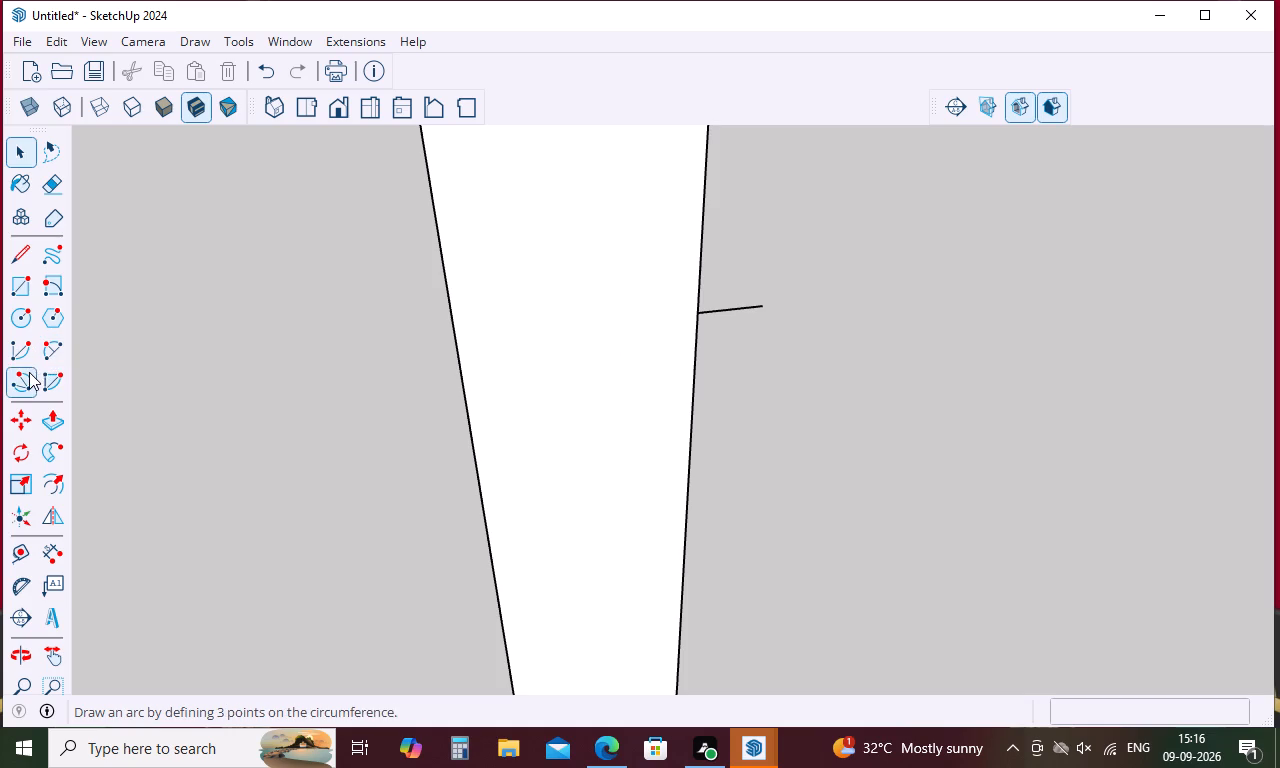
Draw two shallower arcs from the 25 mm line's outer end to the leg's right edge, one above and one below the line.
left_click(47, 350)
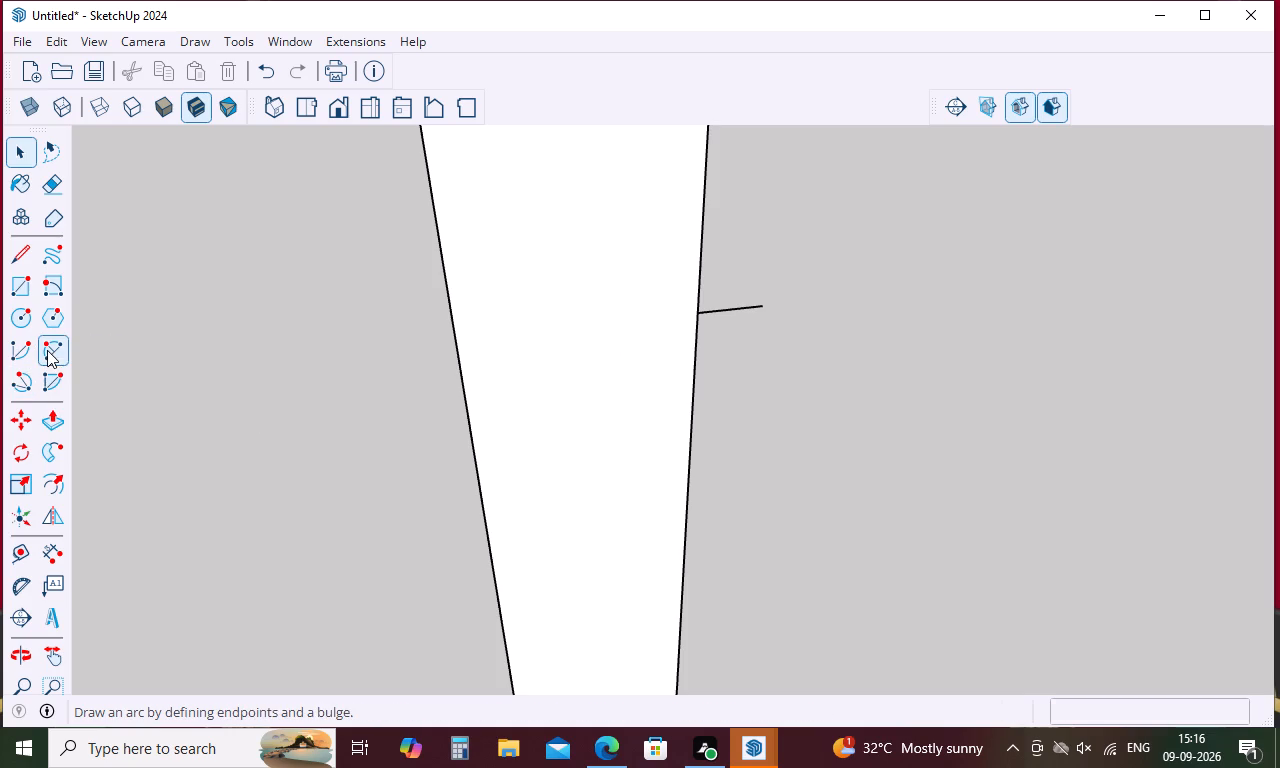
left_click(763, 308)
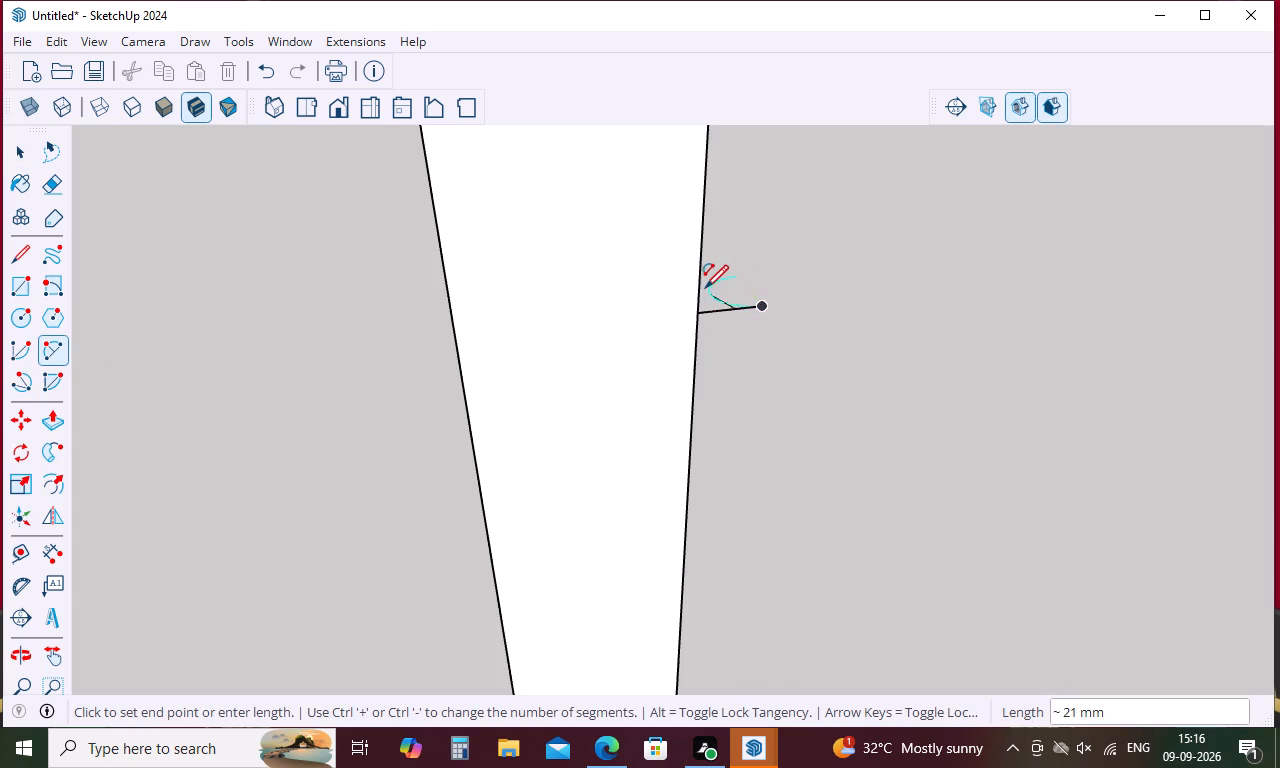
left_click(700, 292)
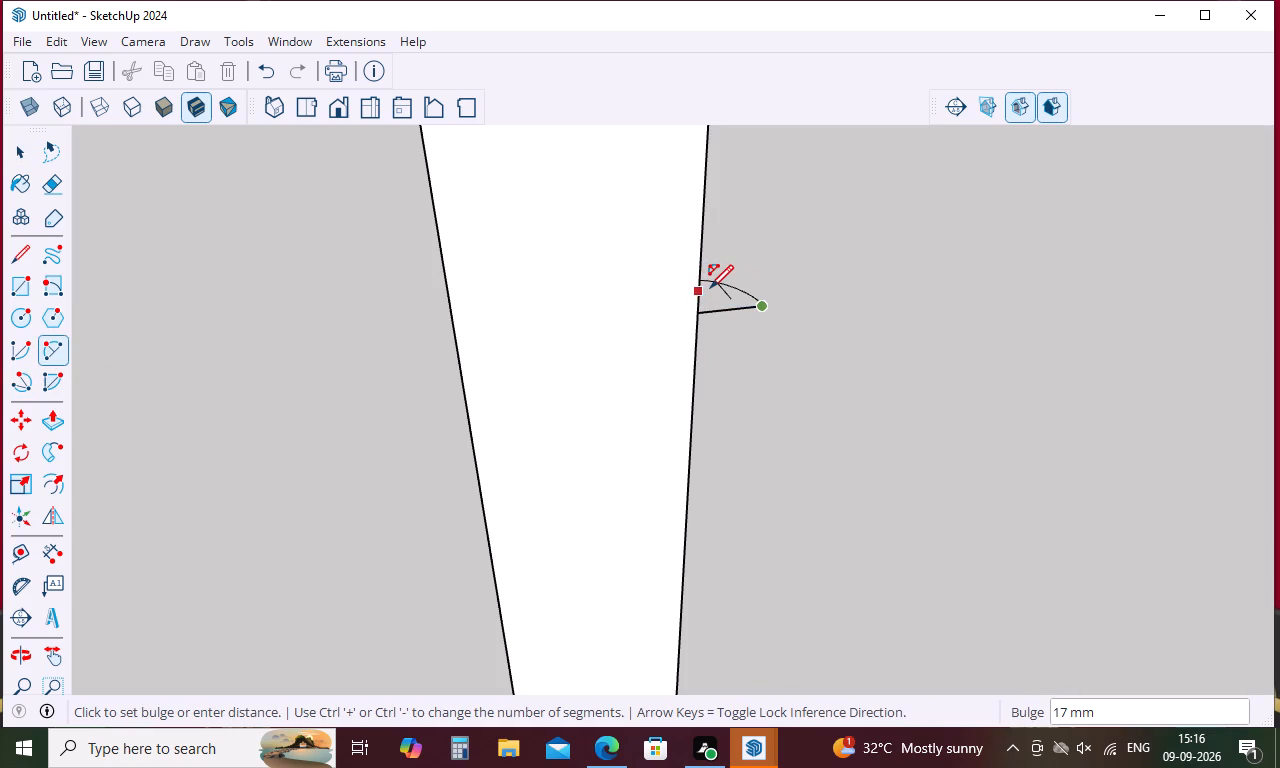
left_click(710, 288)
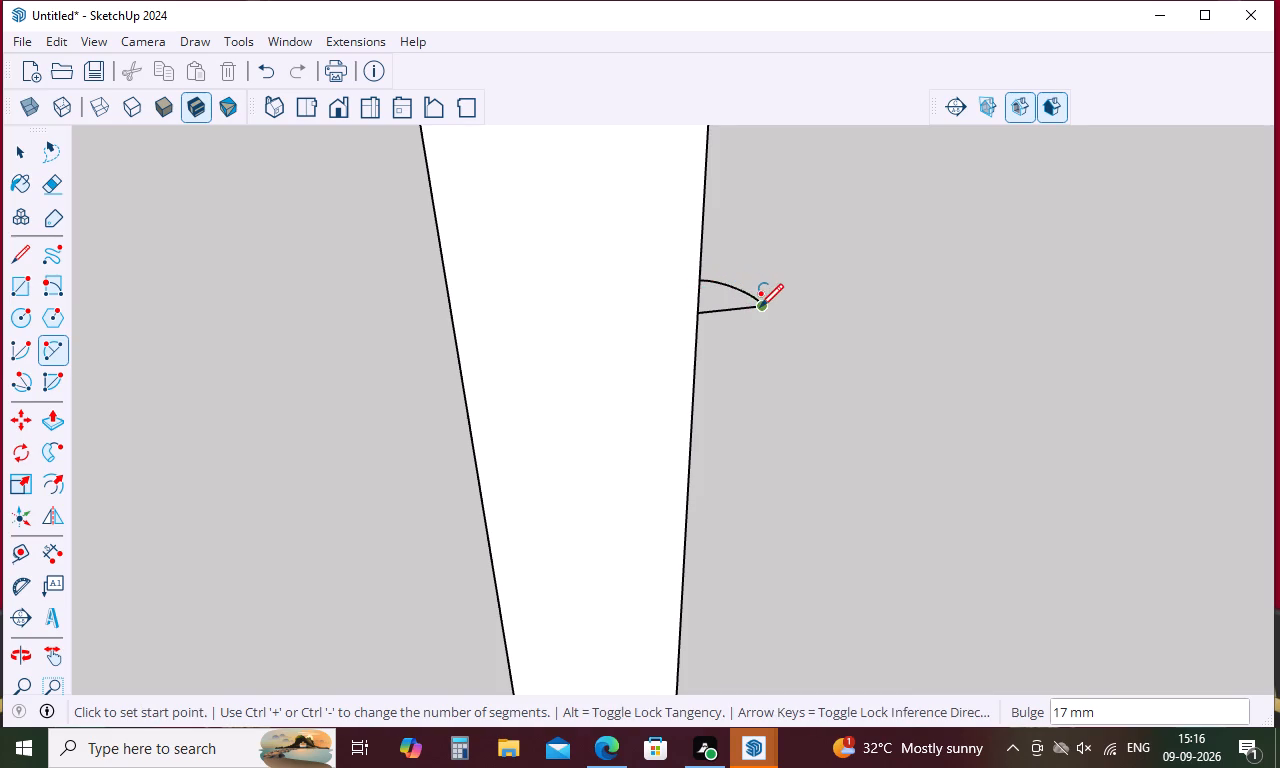
left_click(760, 307)
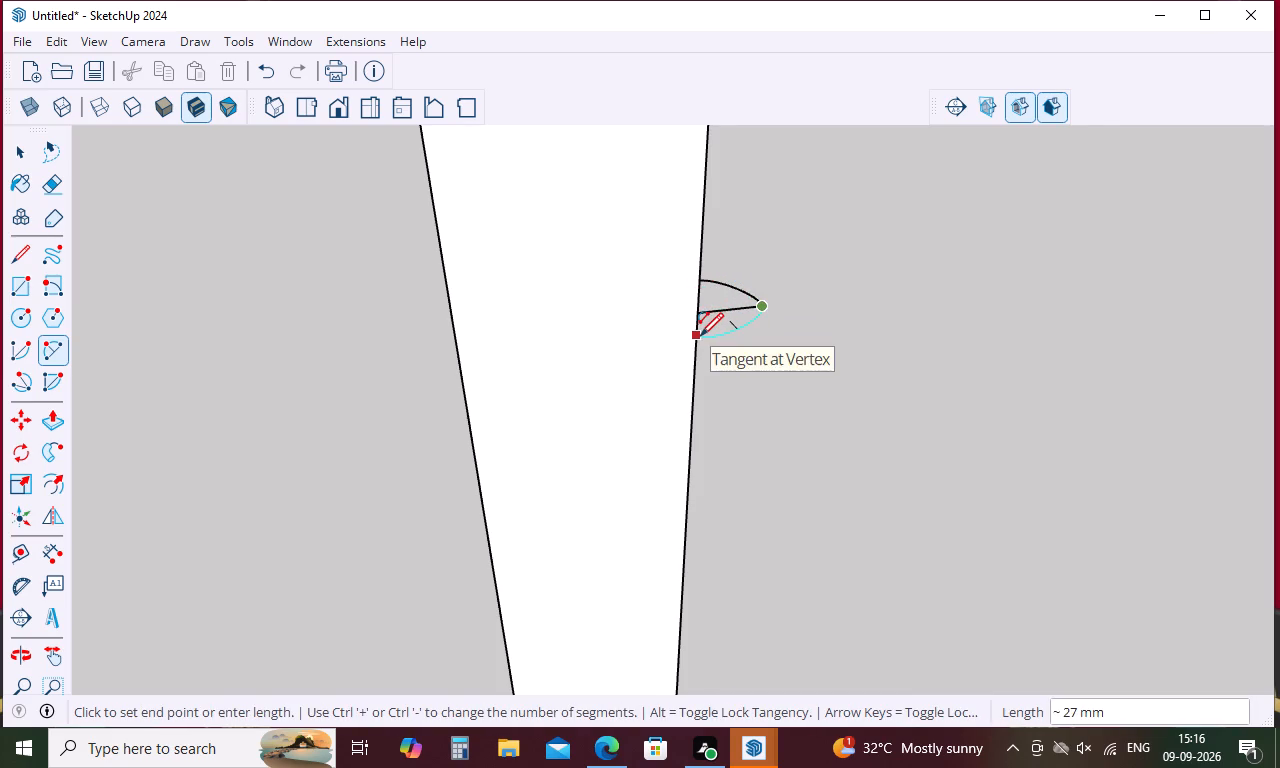
left_click(700, 336)
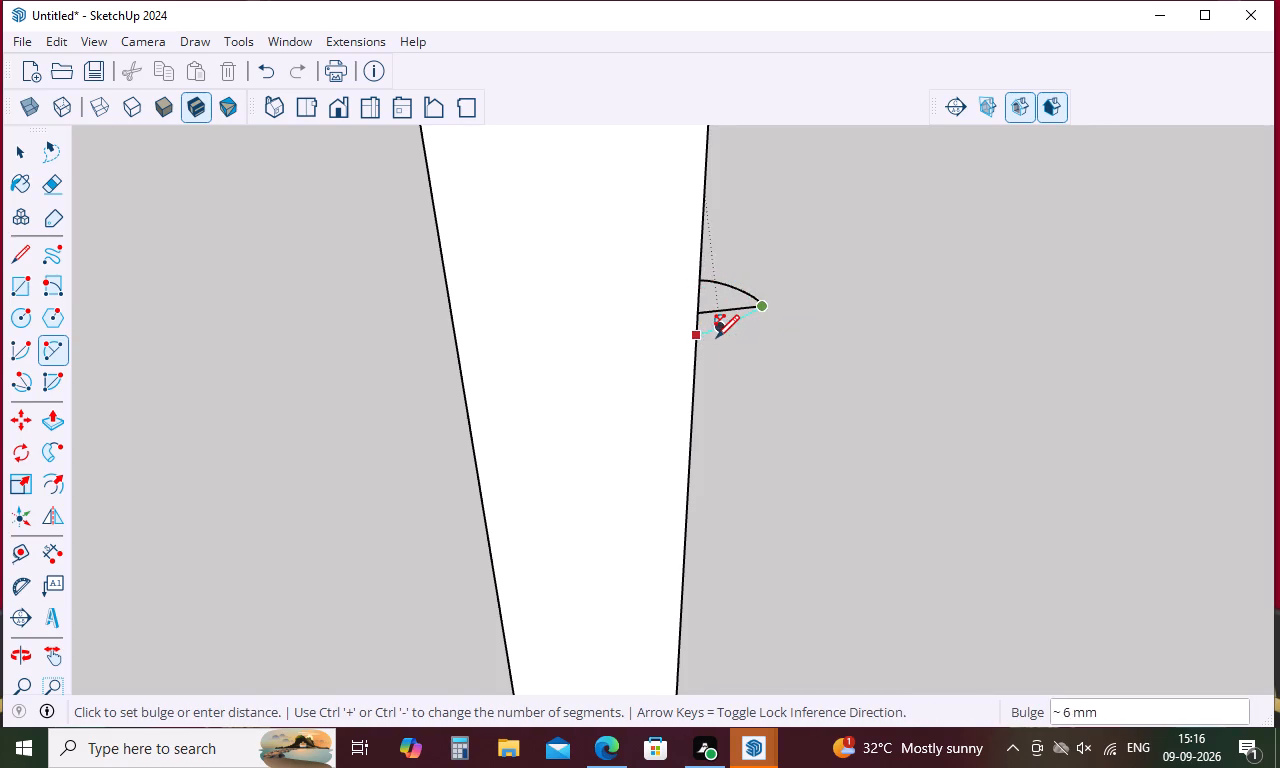
left_click(721, 340)
middle_click_drag(810, 331, 717, 353)
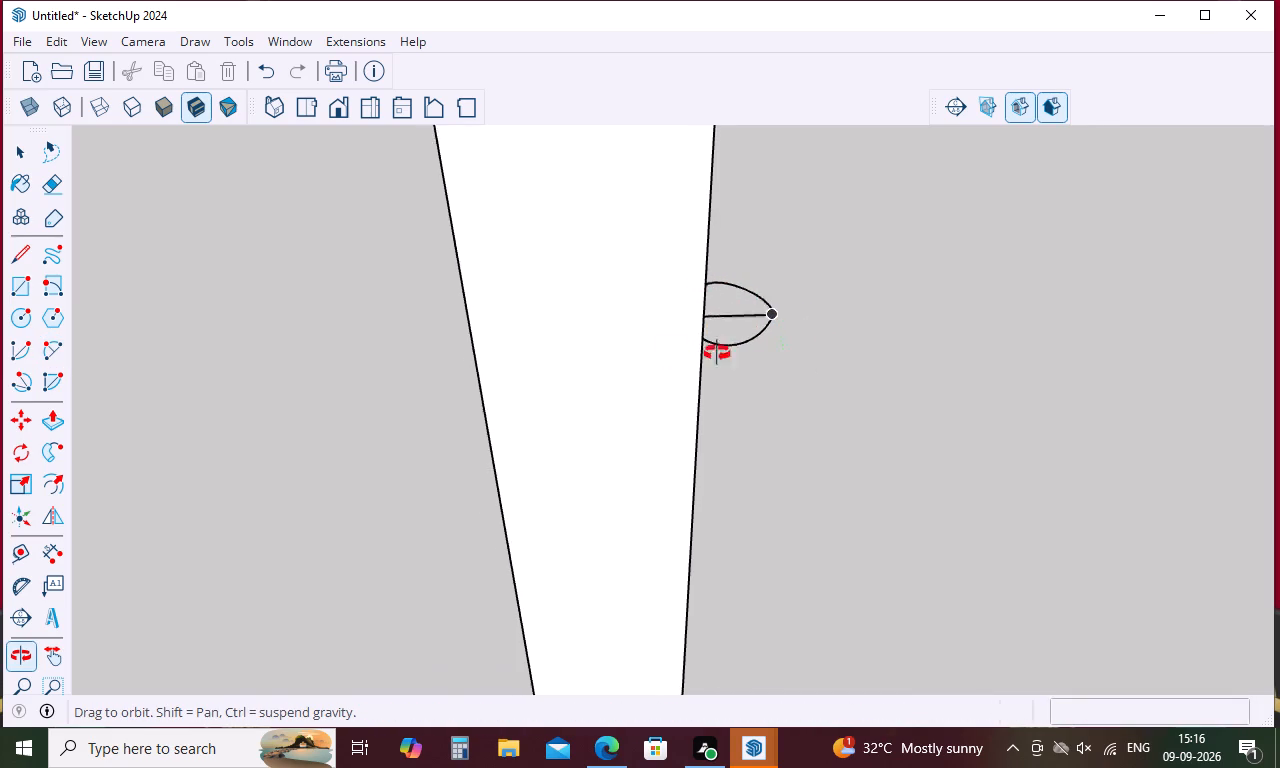
middle_click_drag(717, 353, 578, 329)
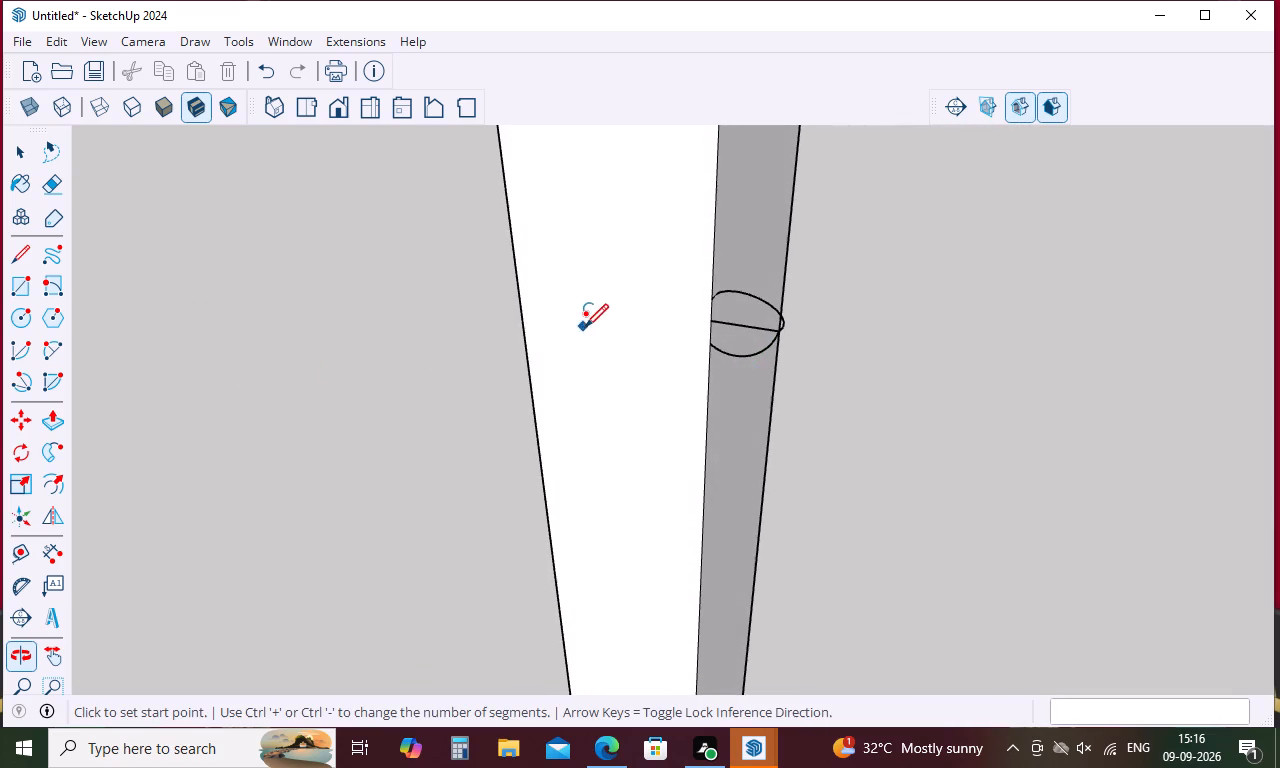
Undo the arcs and the 25 mm line beside the leg, back to the plain tapered leg.
key("ctrl+z")
key("ctrl+z")
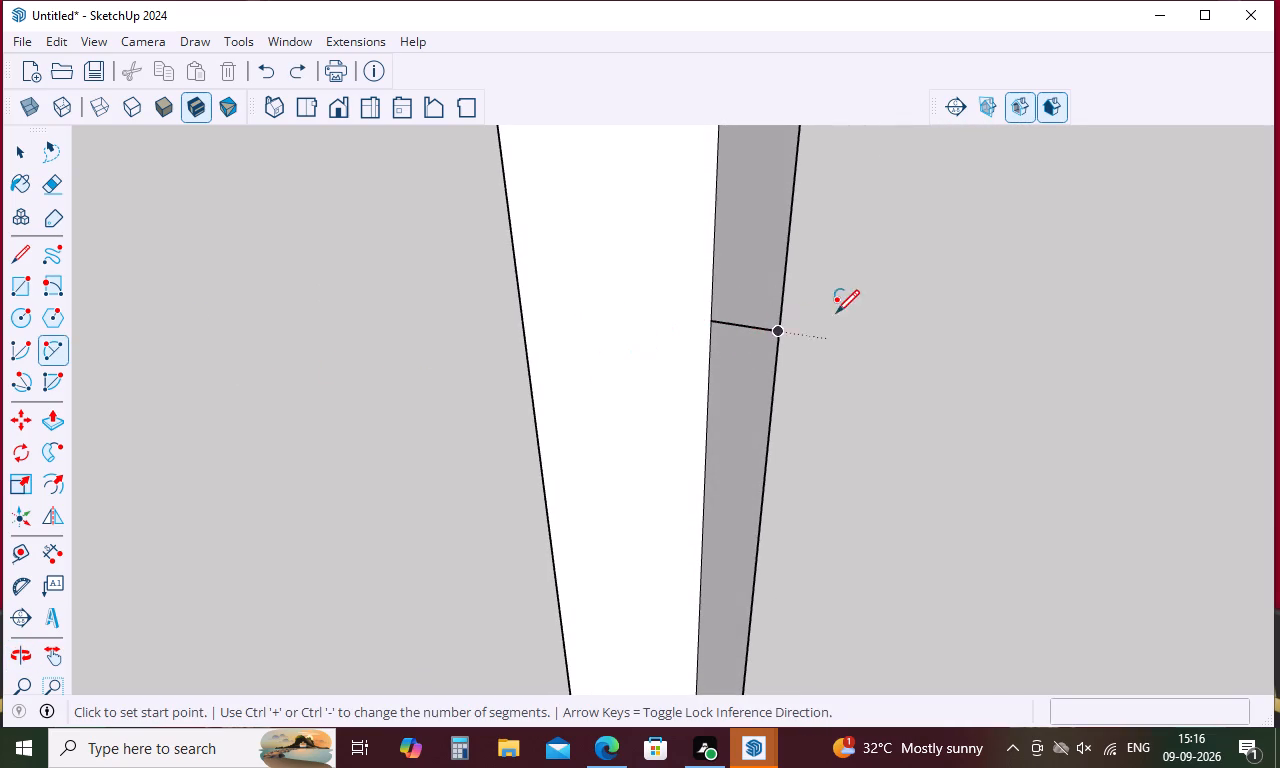
middle_click_drag(850, 311, 979, 114)
middle_click_drag(864, 328, 877, 218)
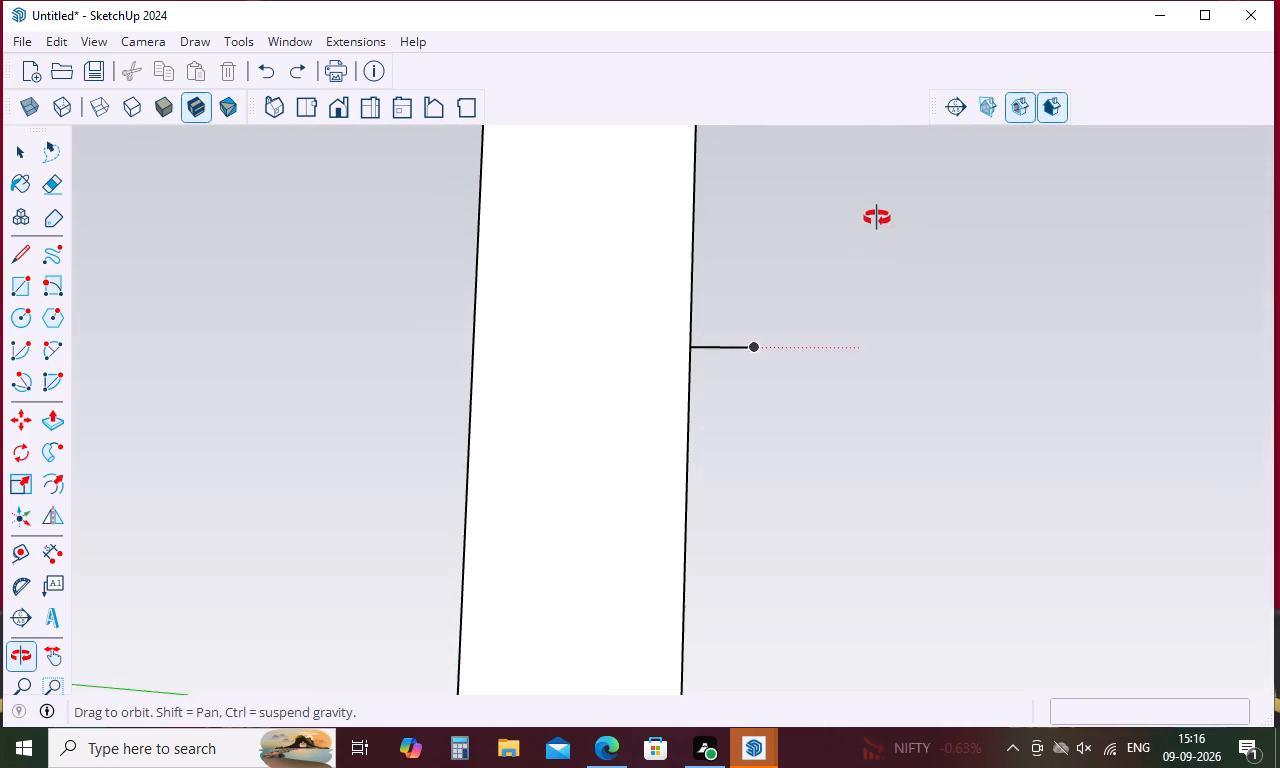
middle_click_drag(877, 218, 877, 217)
key("ctrl+z")
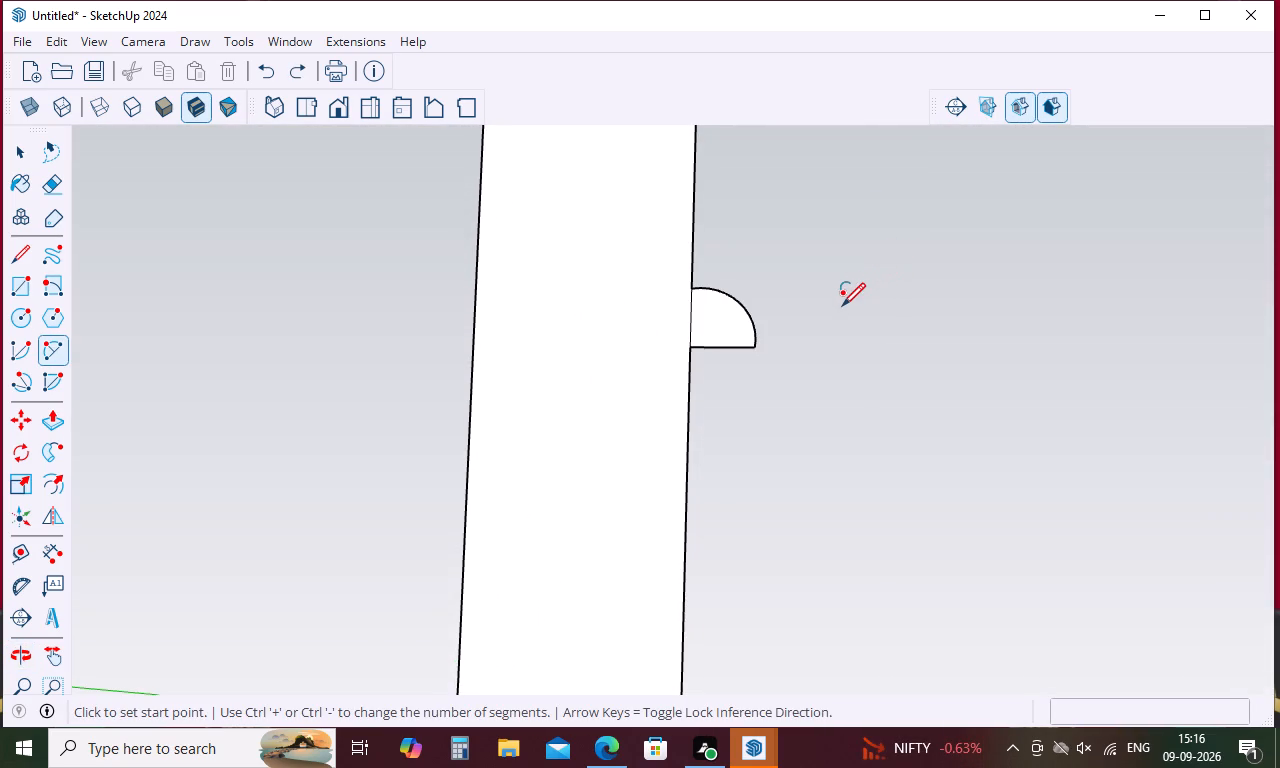
key("ctrl+z")
key("ctrl+z")
key("ctrl+z")
key("ctrl+z")
key("ctrl+z")
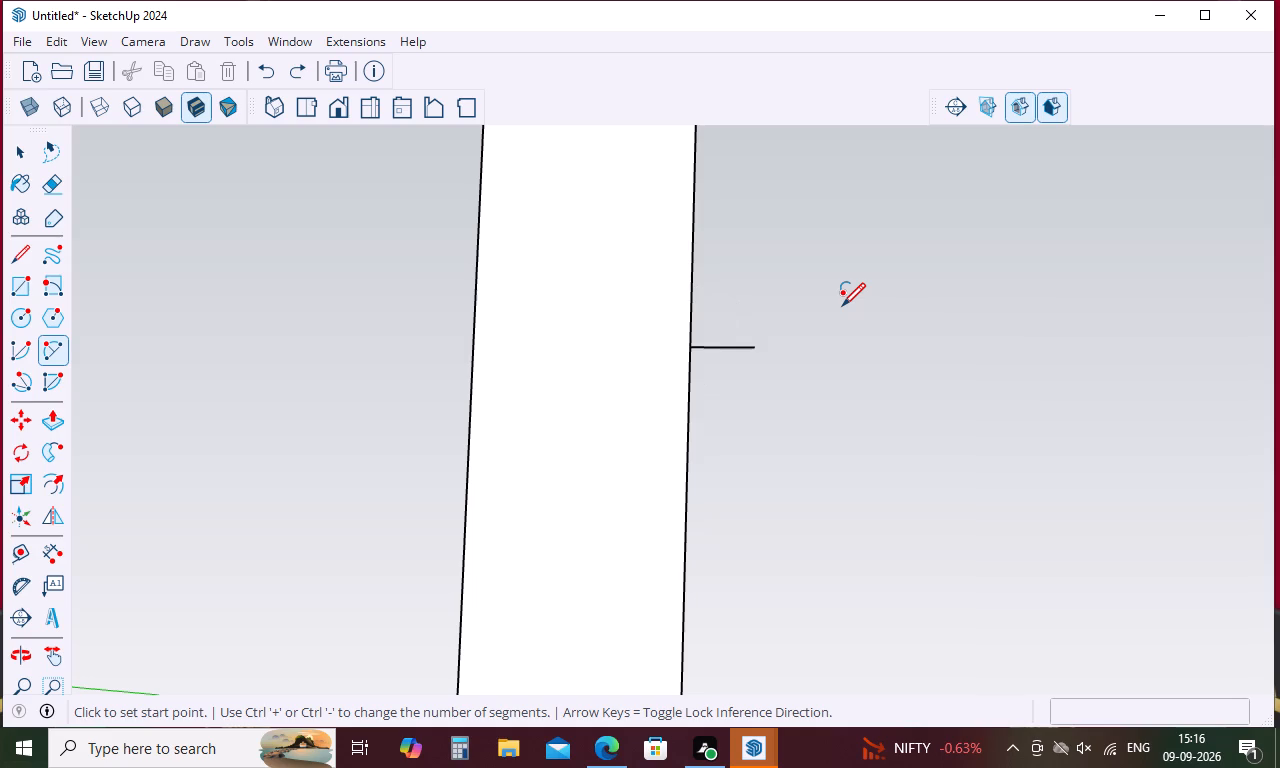
key("ctrl+z")
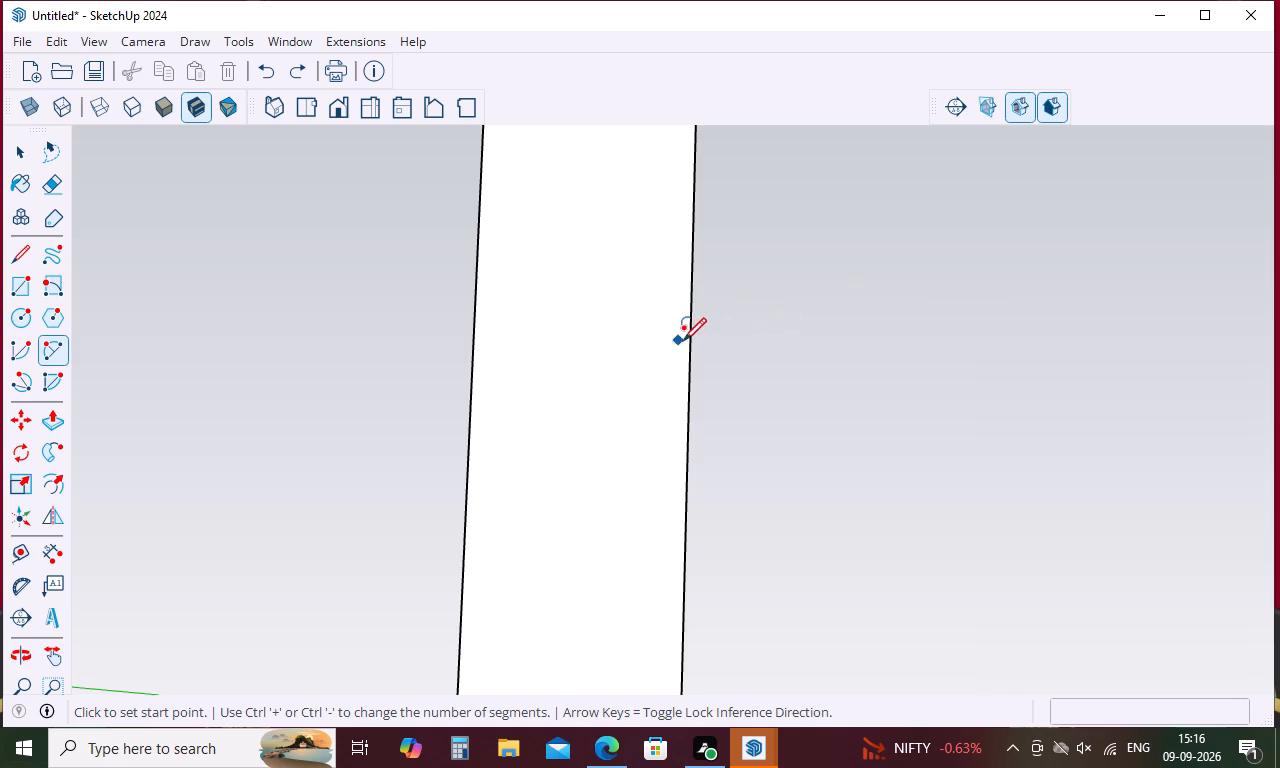
left_click(691, 338)
key("Escape")
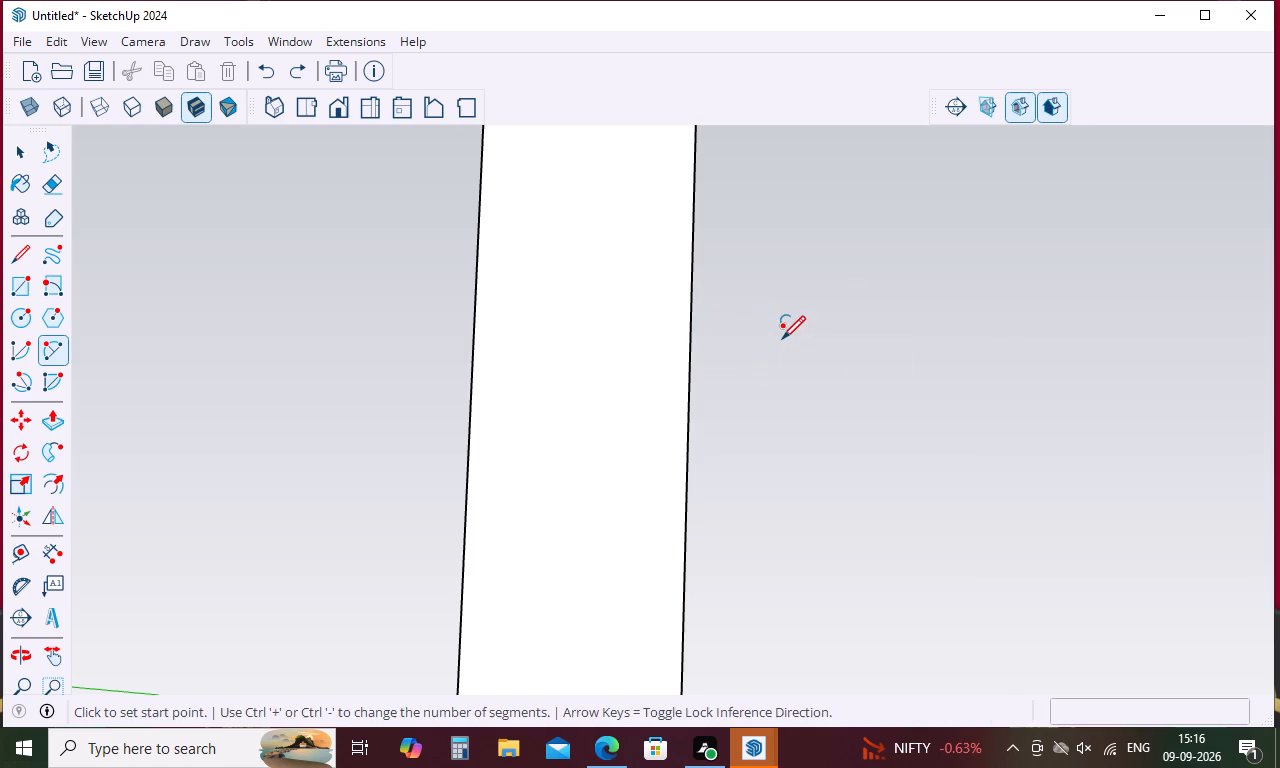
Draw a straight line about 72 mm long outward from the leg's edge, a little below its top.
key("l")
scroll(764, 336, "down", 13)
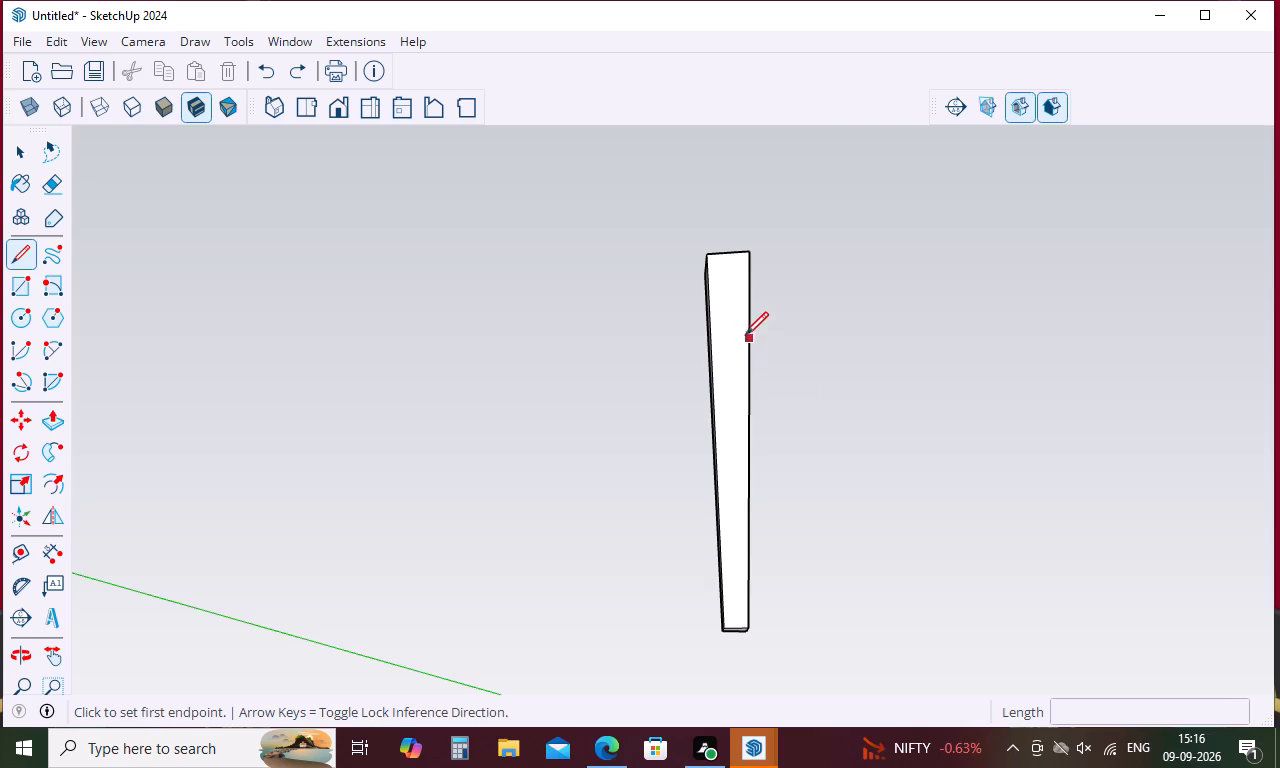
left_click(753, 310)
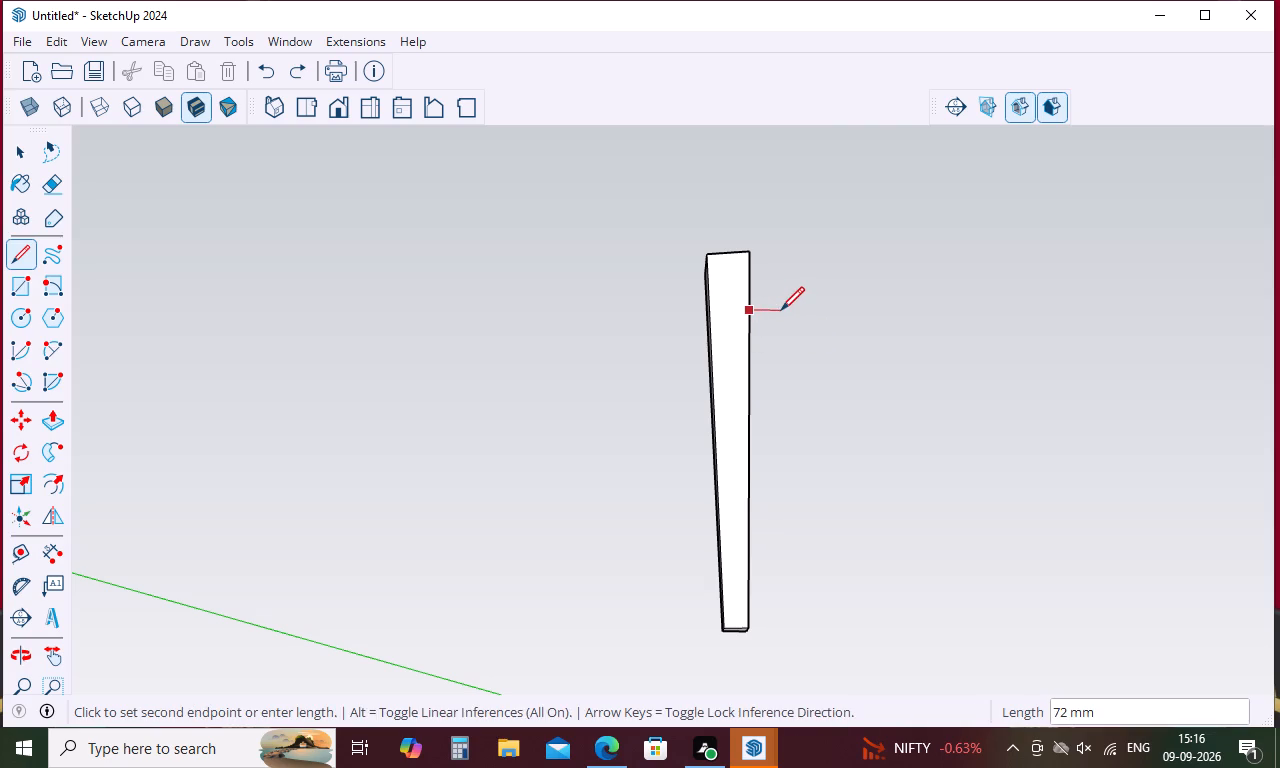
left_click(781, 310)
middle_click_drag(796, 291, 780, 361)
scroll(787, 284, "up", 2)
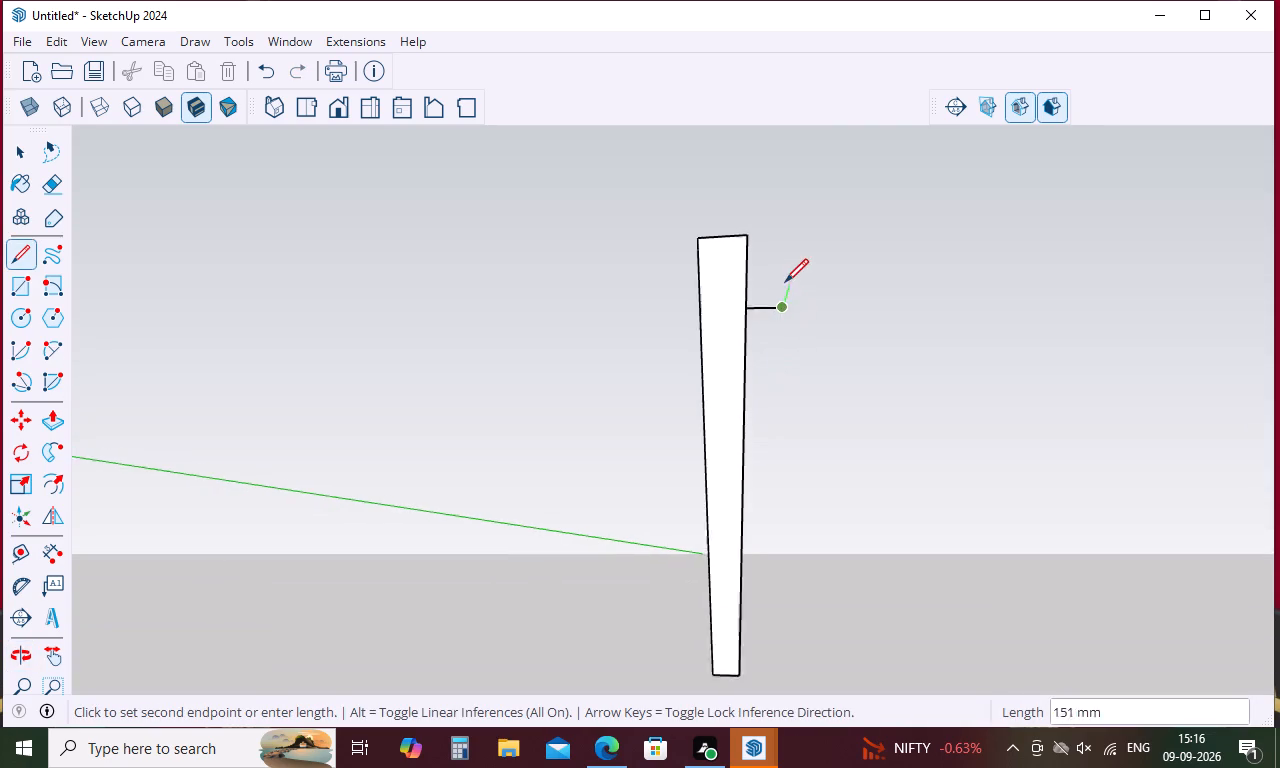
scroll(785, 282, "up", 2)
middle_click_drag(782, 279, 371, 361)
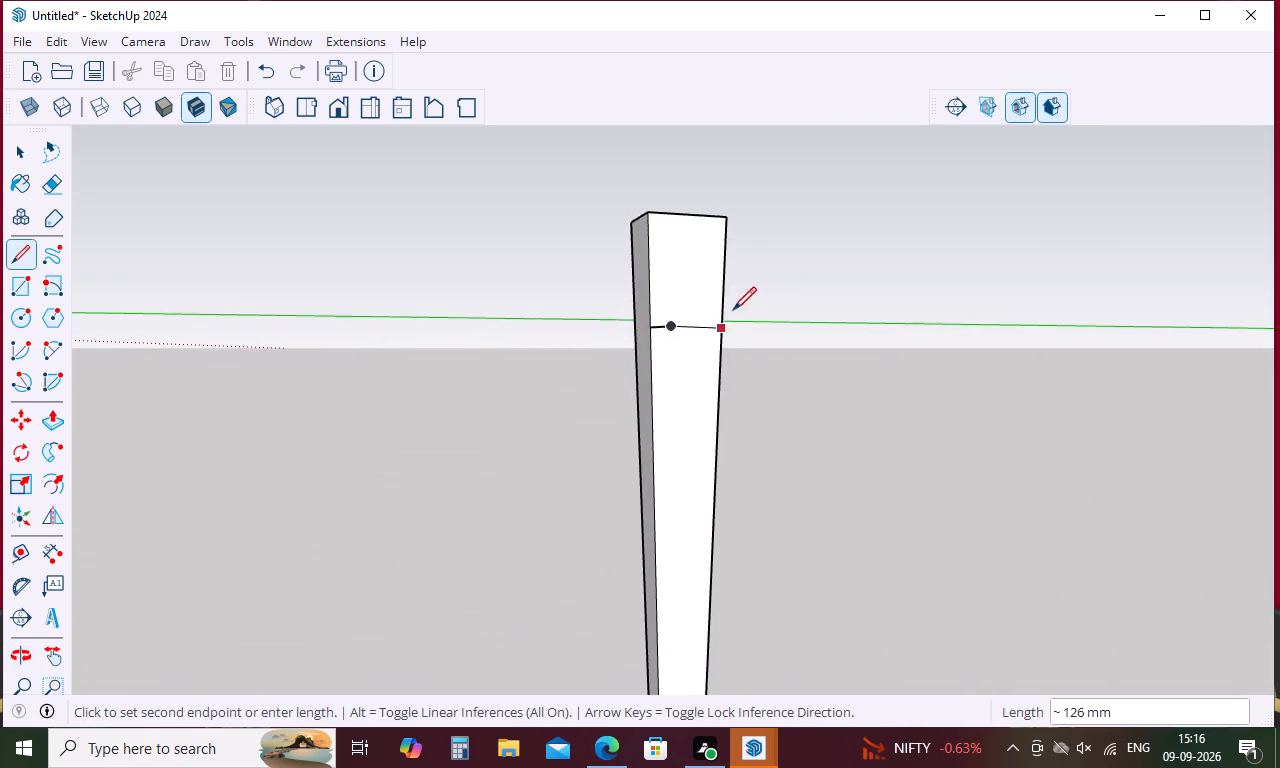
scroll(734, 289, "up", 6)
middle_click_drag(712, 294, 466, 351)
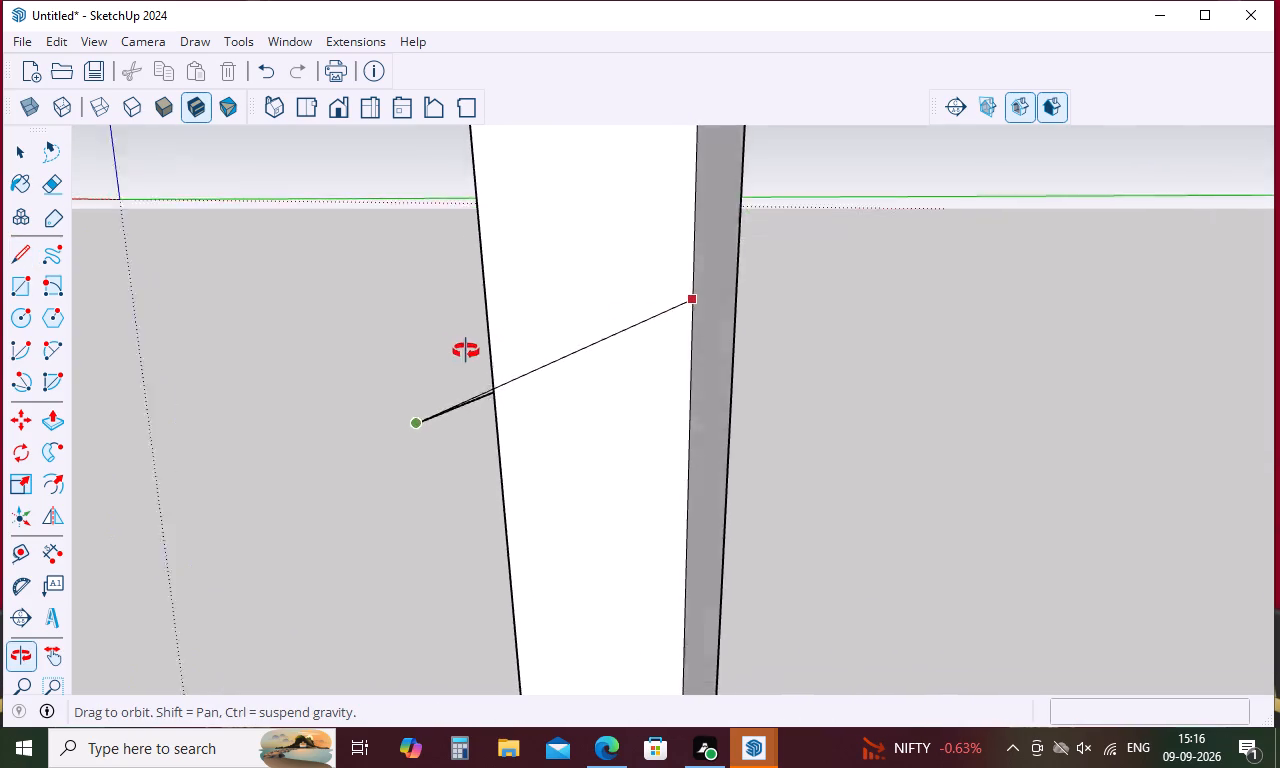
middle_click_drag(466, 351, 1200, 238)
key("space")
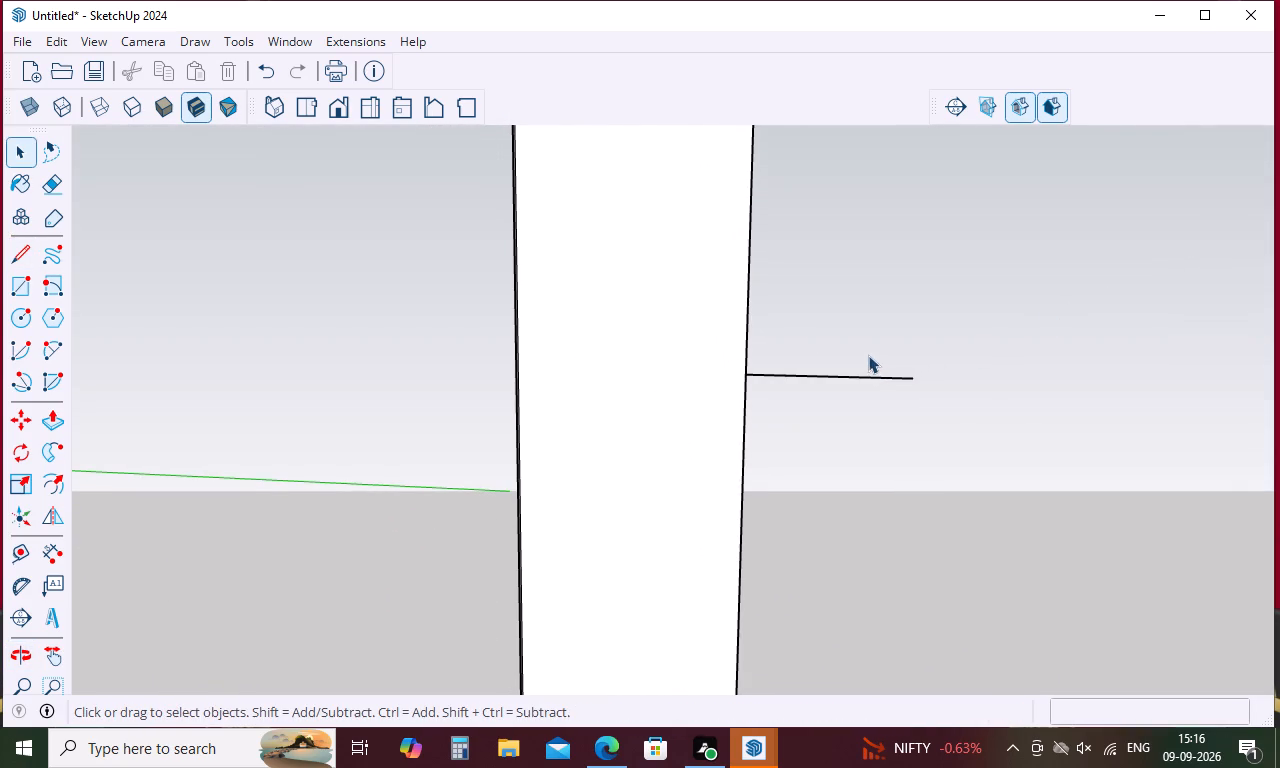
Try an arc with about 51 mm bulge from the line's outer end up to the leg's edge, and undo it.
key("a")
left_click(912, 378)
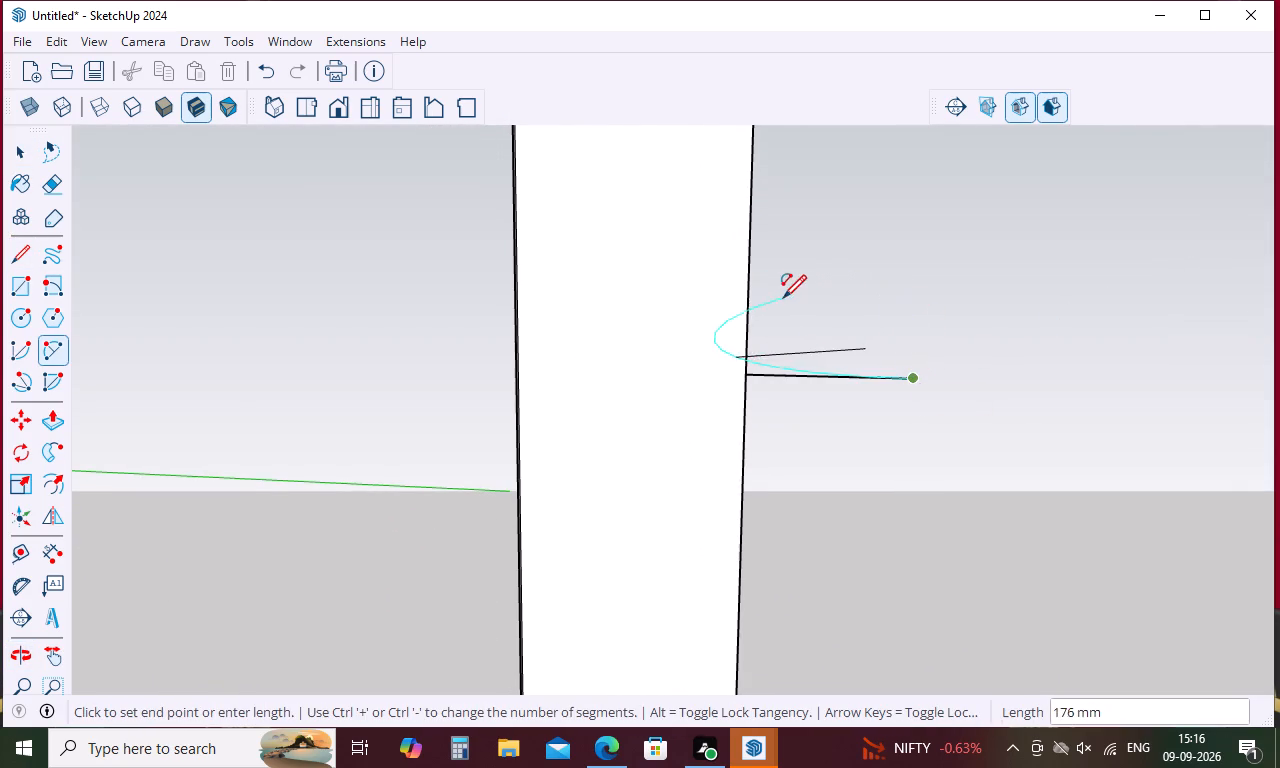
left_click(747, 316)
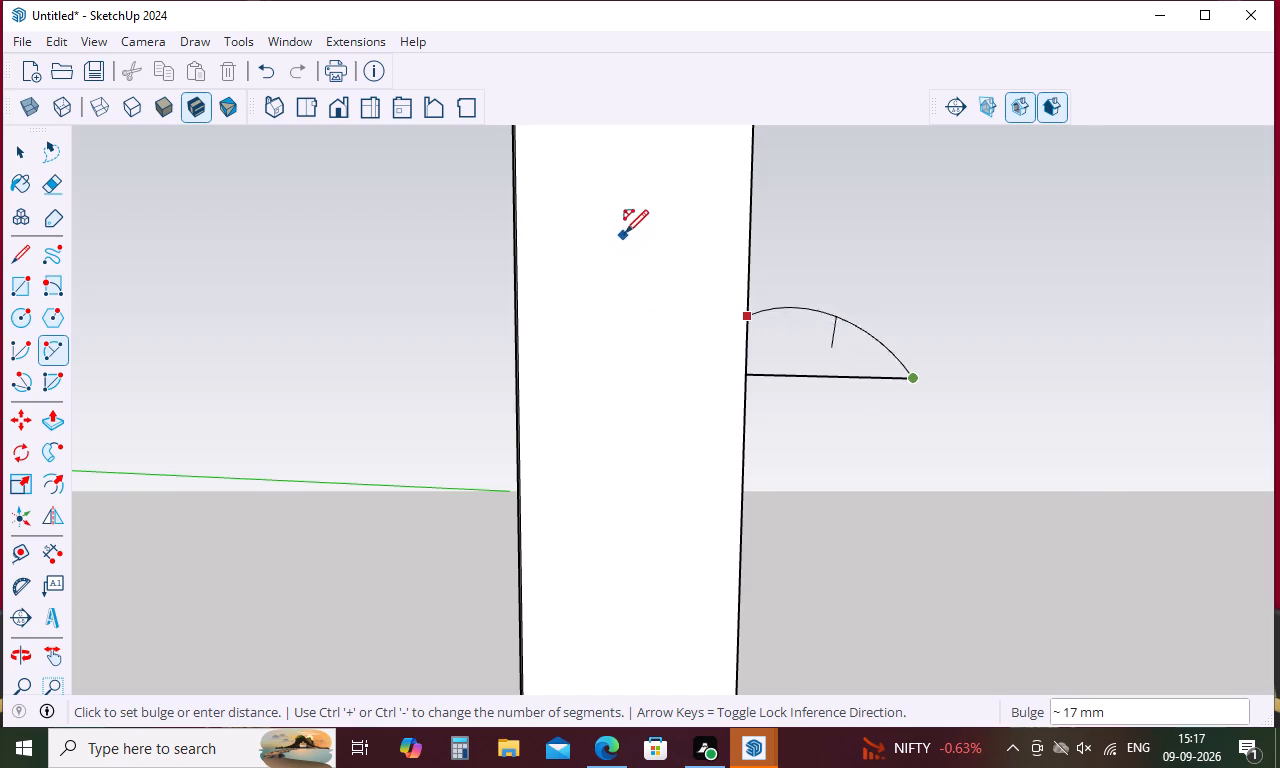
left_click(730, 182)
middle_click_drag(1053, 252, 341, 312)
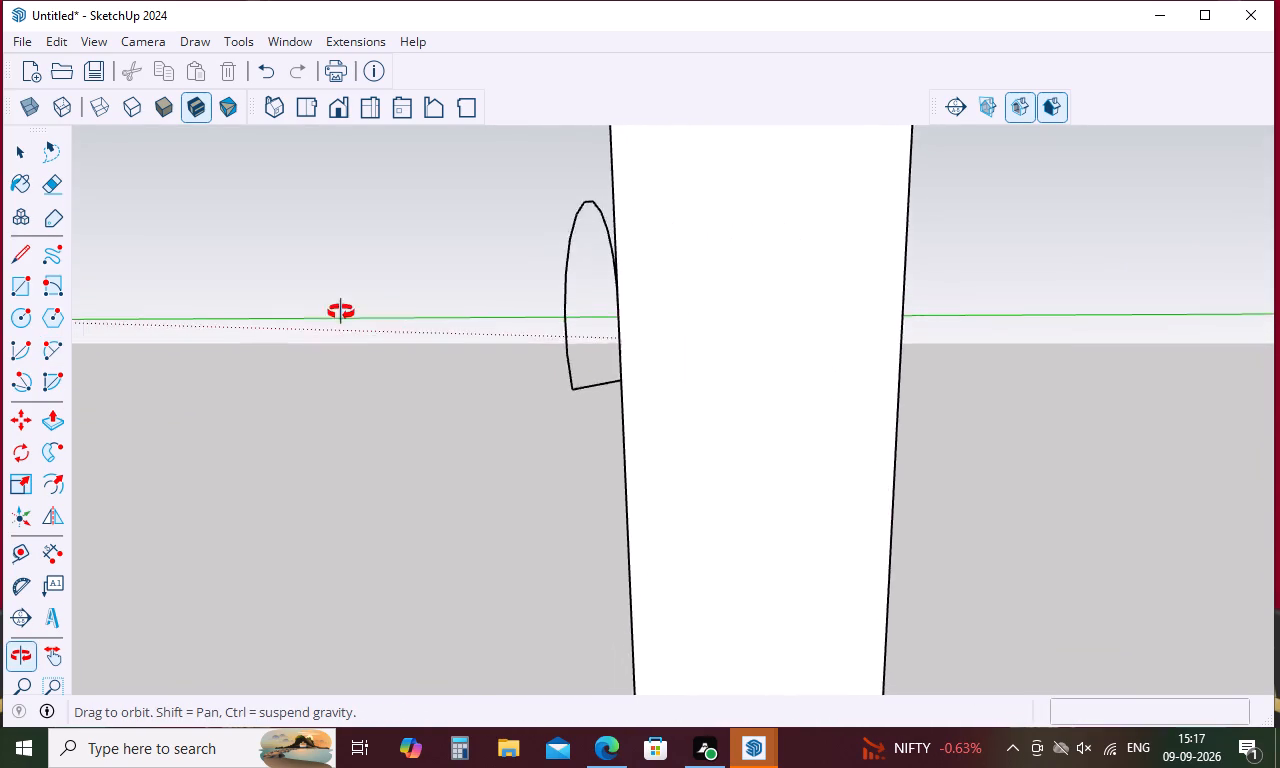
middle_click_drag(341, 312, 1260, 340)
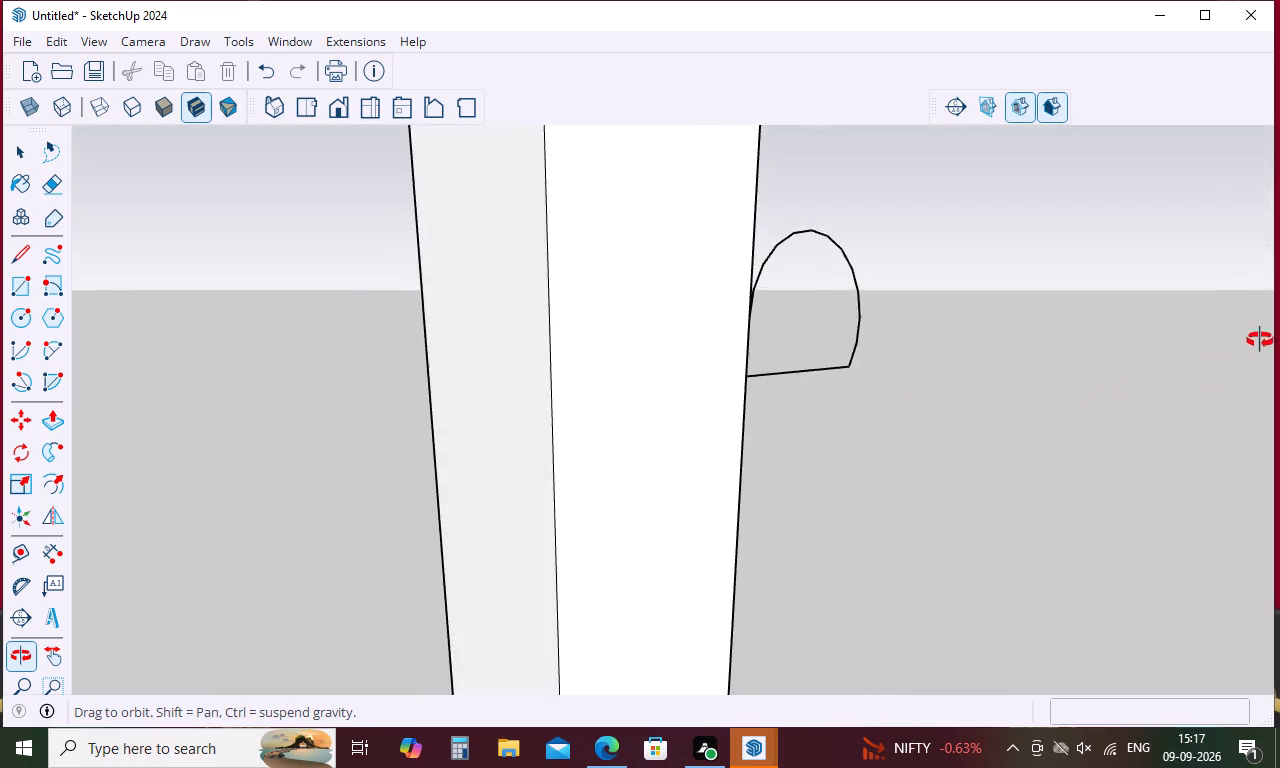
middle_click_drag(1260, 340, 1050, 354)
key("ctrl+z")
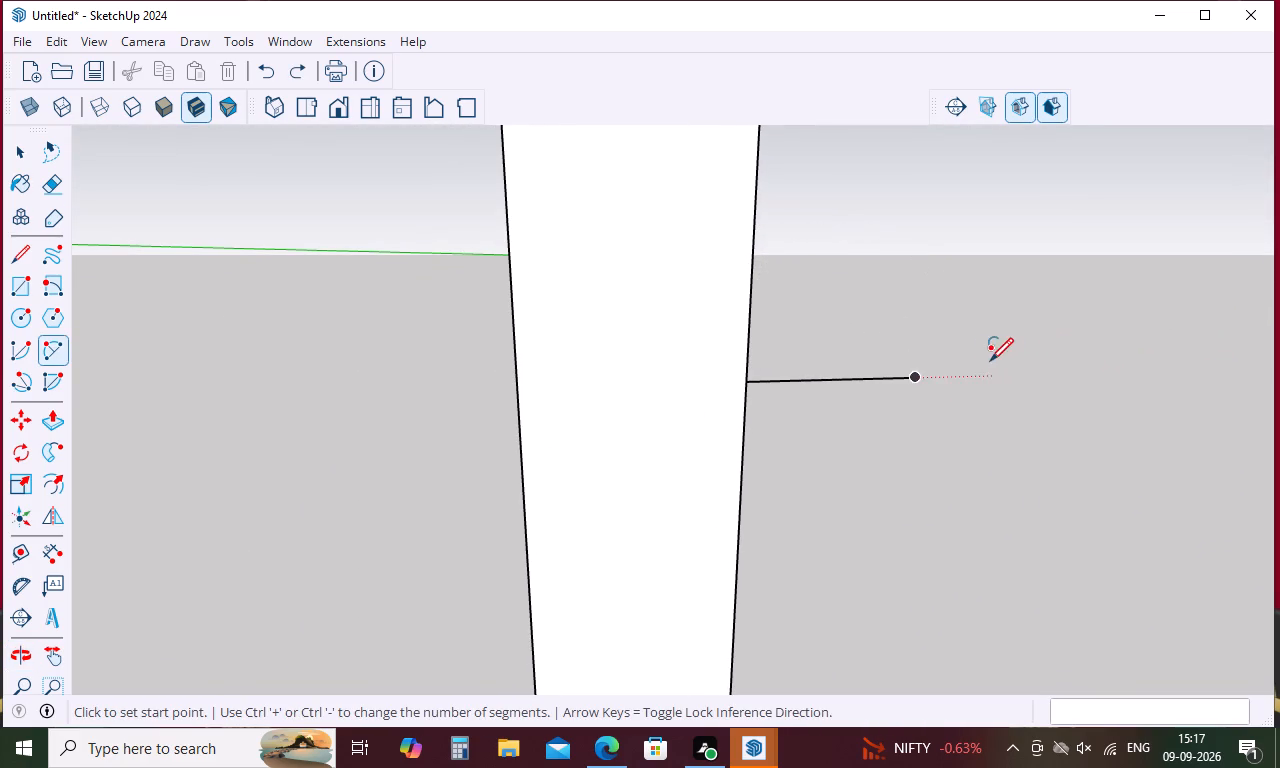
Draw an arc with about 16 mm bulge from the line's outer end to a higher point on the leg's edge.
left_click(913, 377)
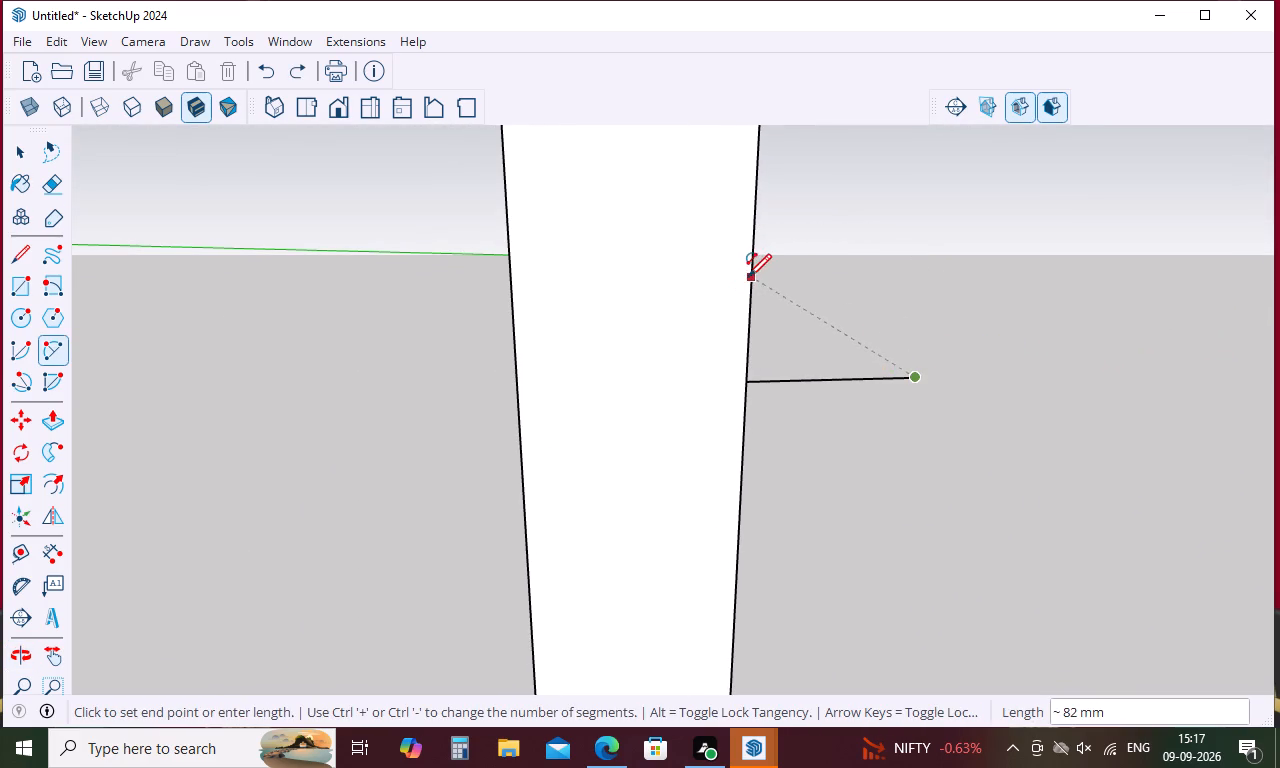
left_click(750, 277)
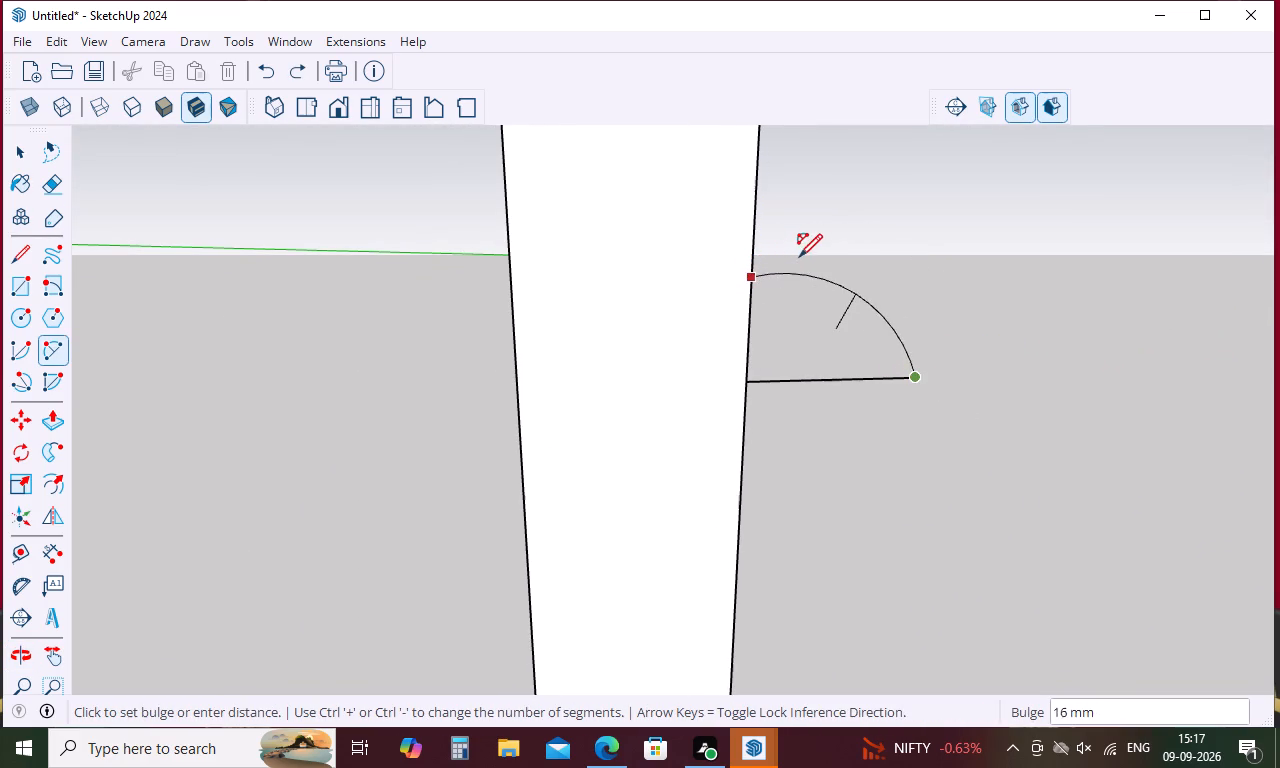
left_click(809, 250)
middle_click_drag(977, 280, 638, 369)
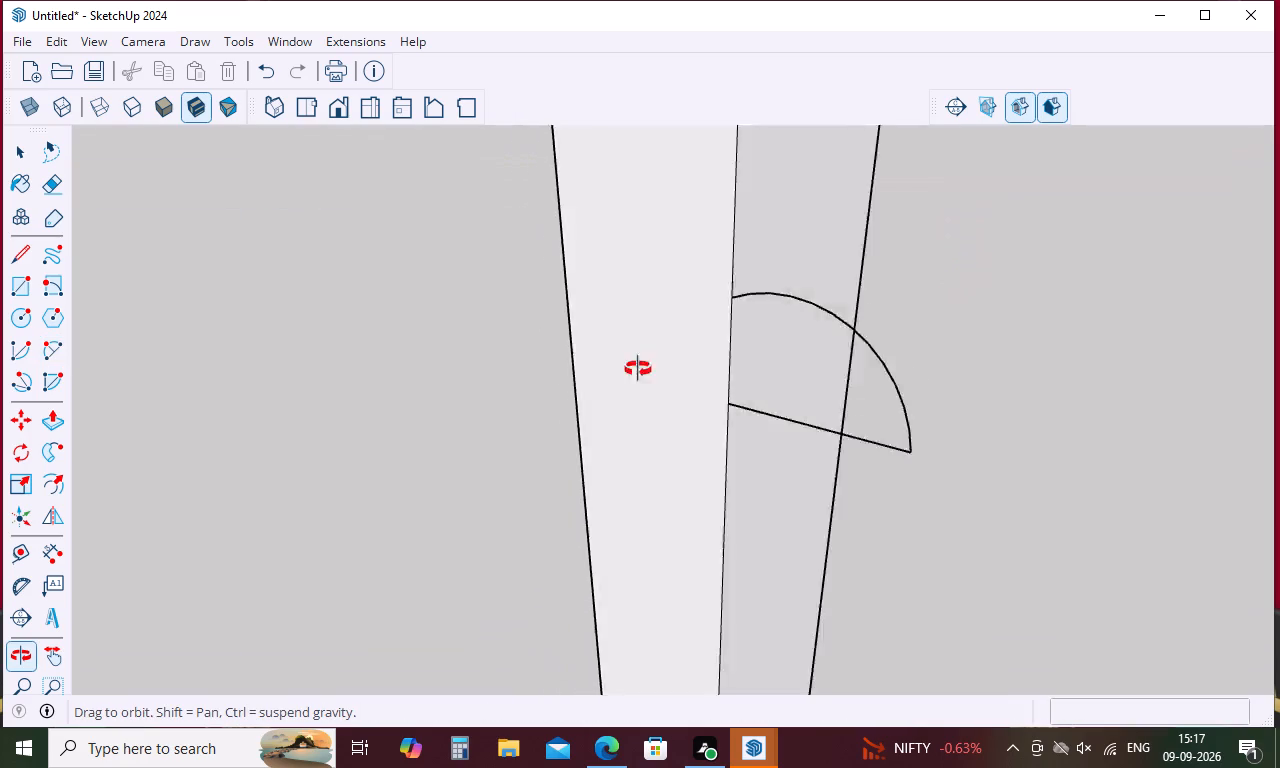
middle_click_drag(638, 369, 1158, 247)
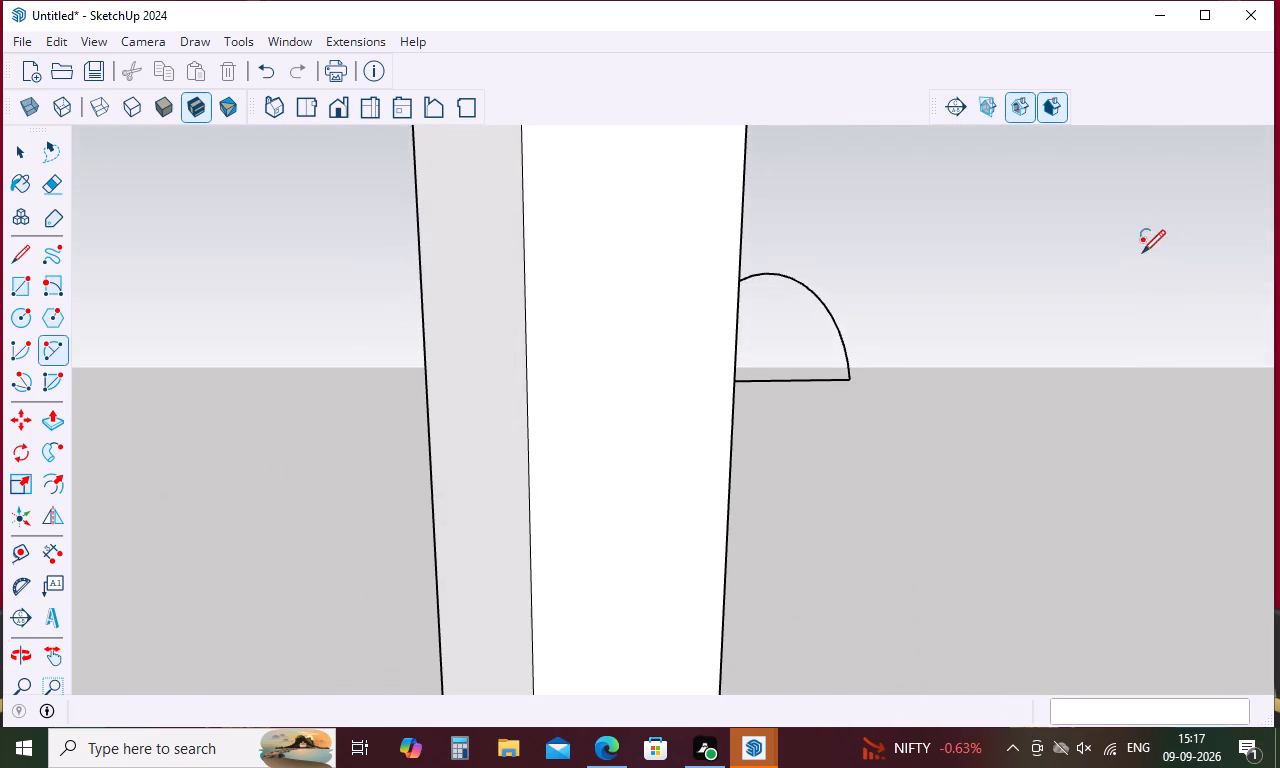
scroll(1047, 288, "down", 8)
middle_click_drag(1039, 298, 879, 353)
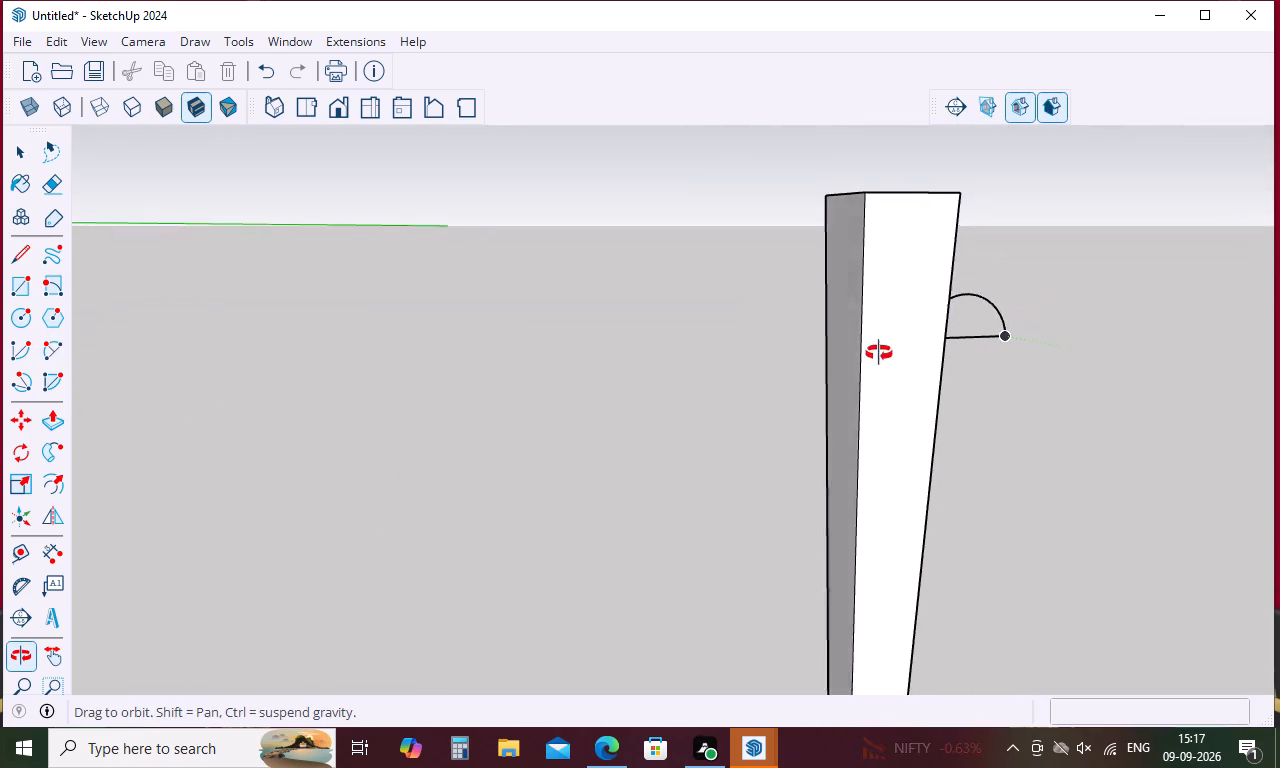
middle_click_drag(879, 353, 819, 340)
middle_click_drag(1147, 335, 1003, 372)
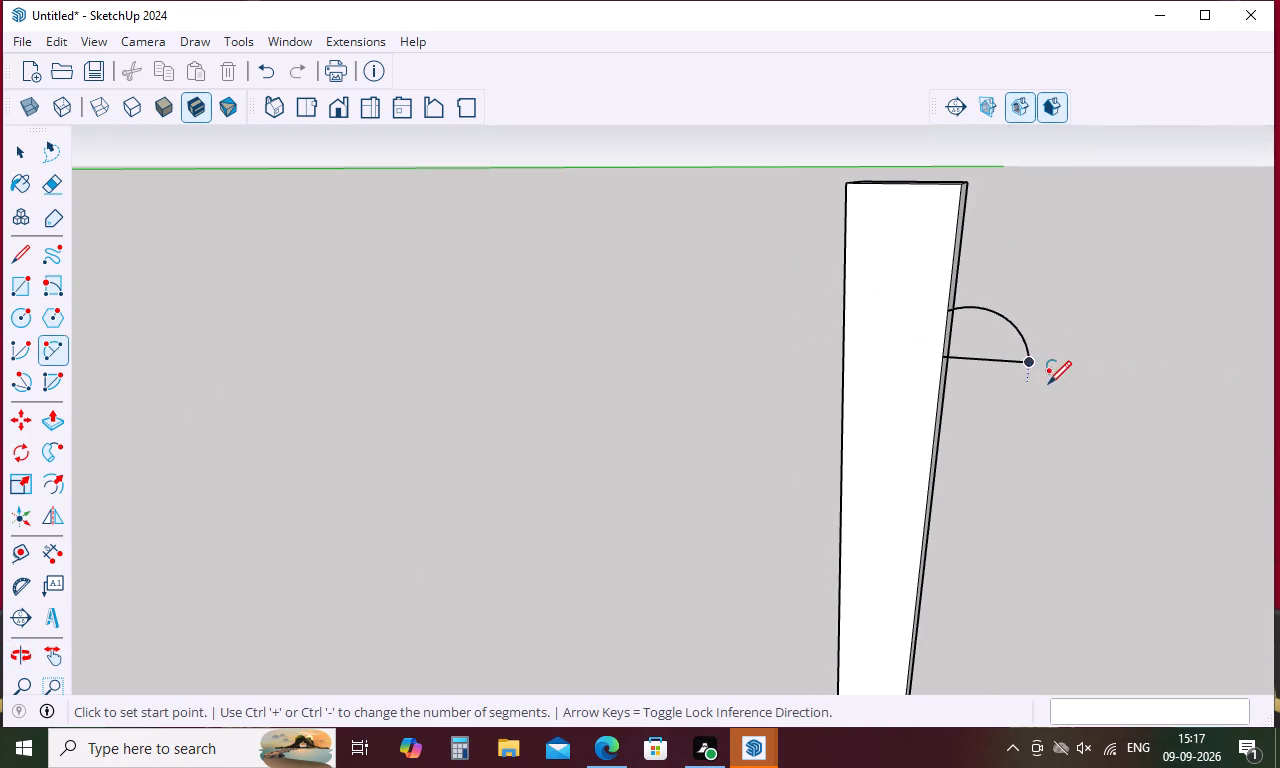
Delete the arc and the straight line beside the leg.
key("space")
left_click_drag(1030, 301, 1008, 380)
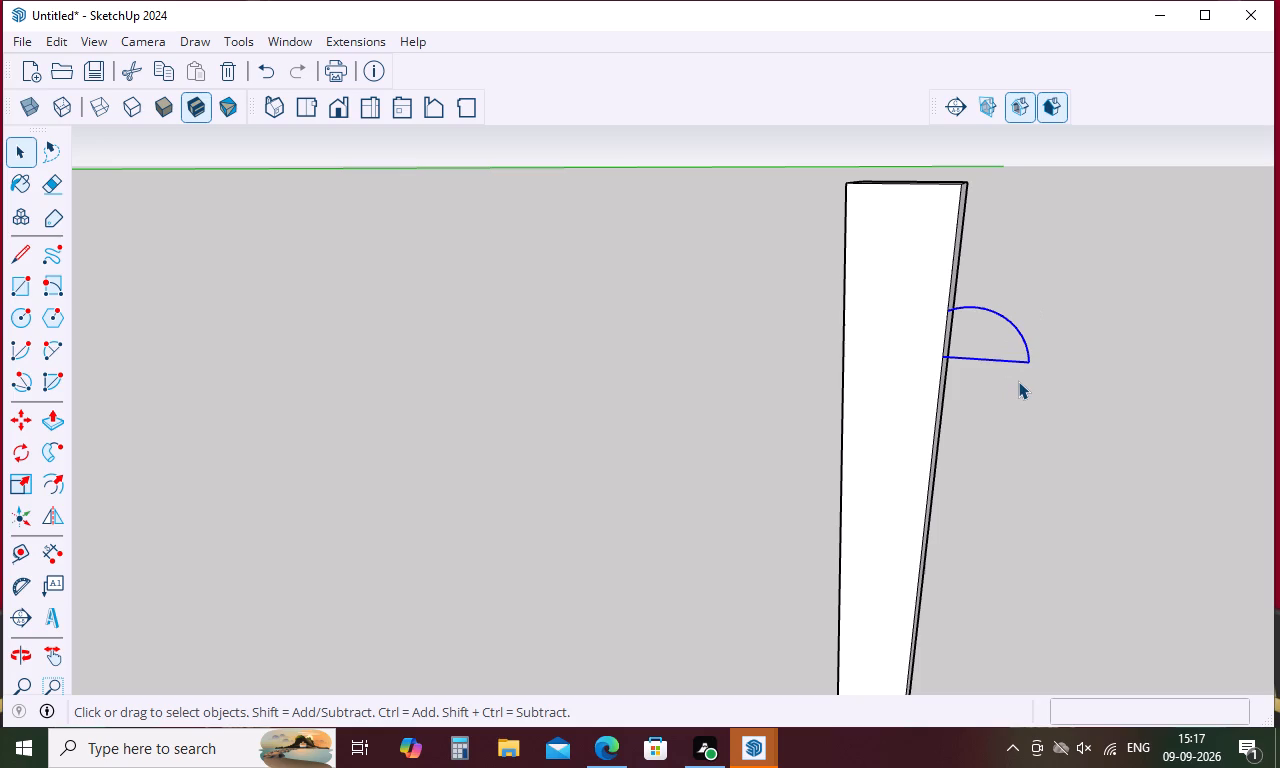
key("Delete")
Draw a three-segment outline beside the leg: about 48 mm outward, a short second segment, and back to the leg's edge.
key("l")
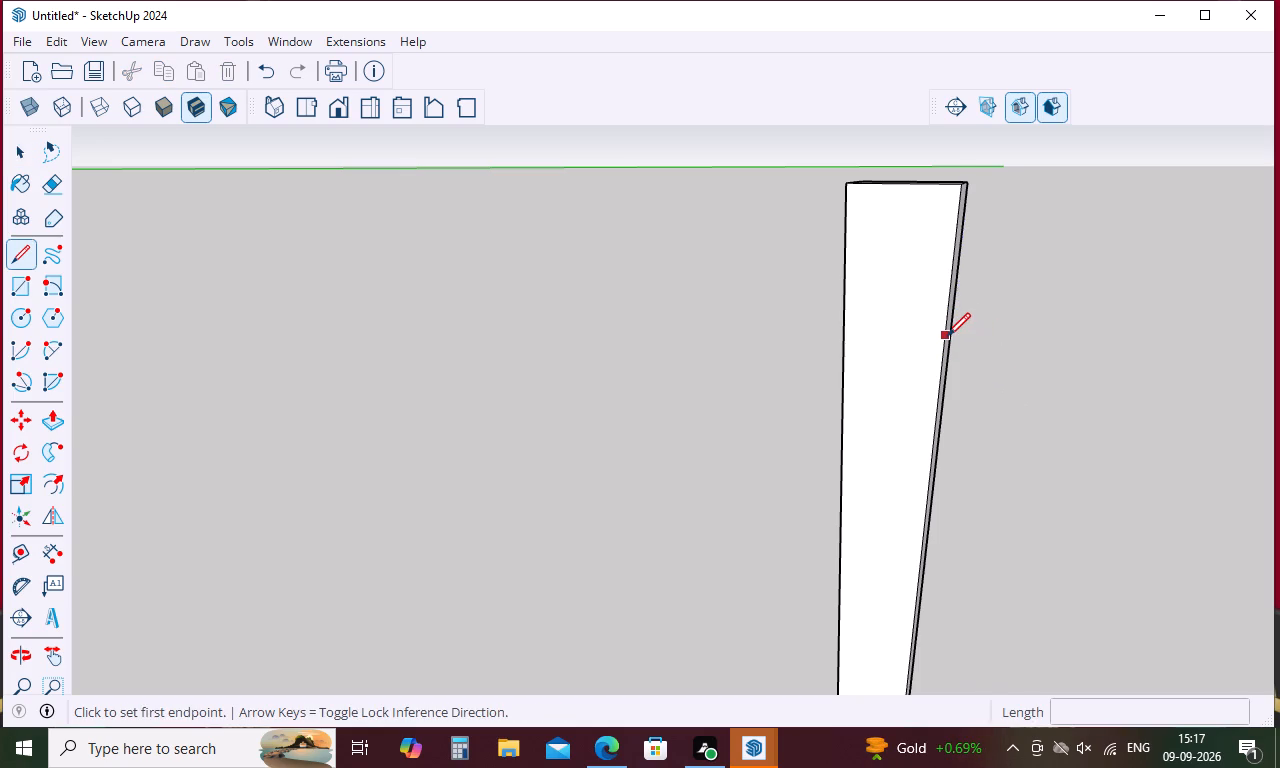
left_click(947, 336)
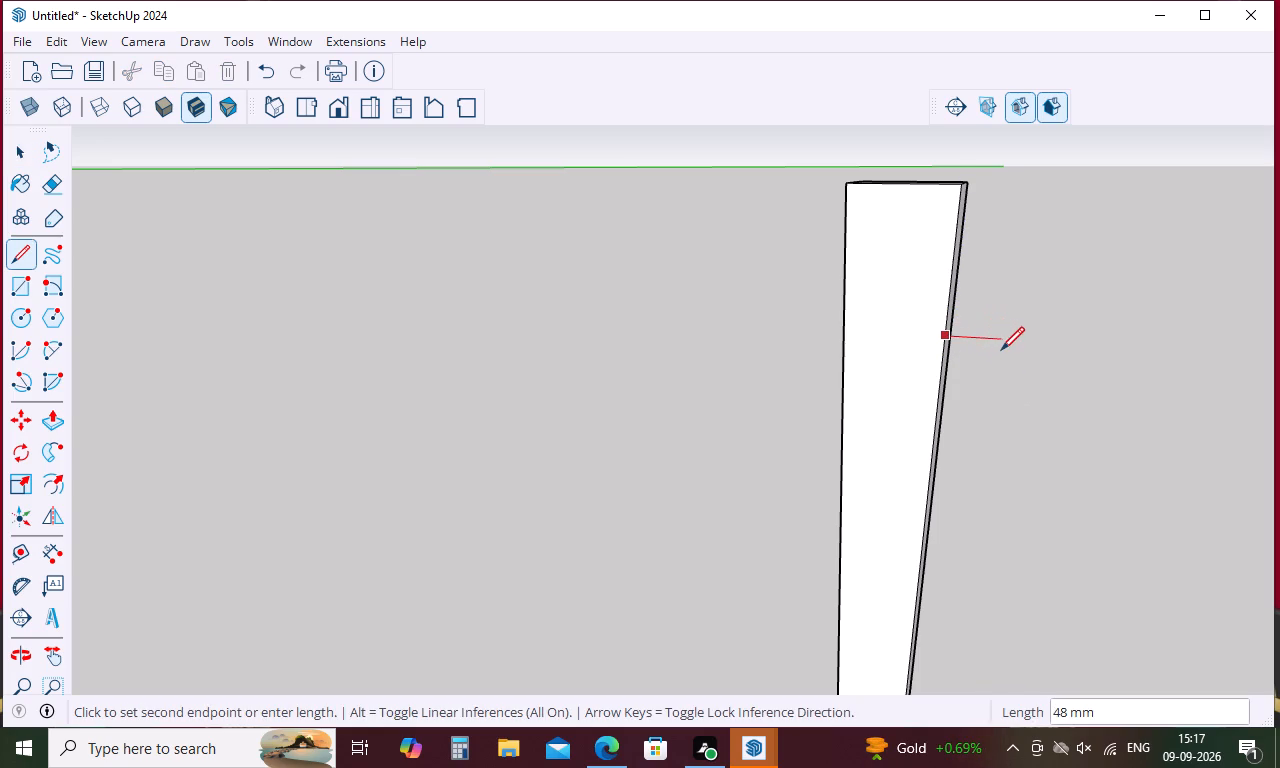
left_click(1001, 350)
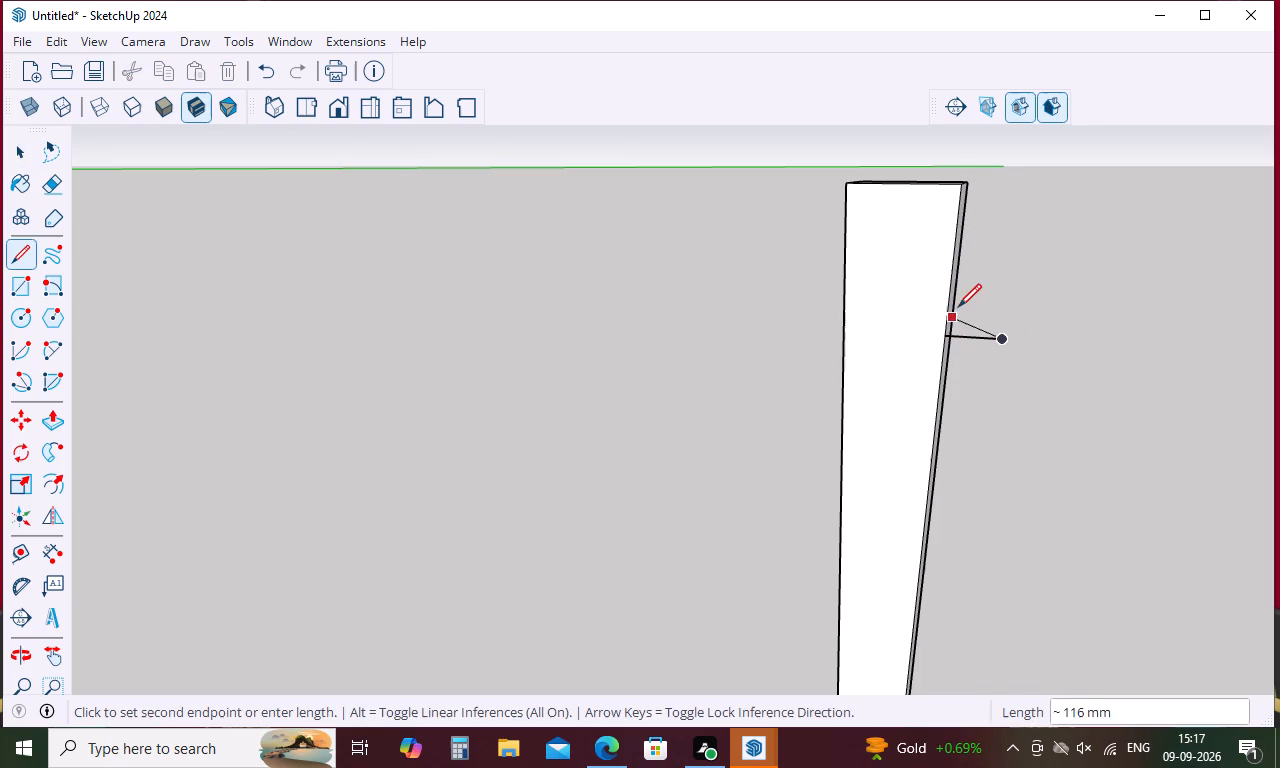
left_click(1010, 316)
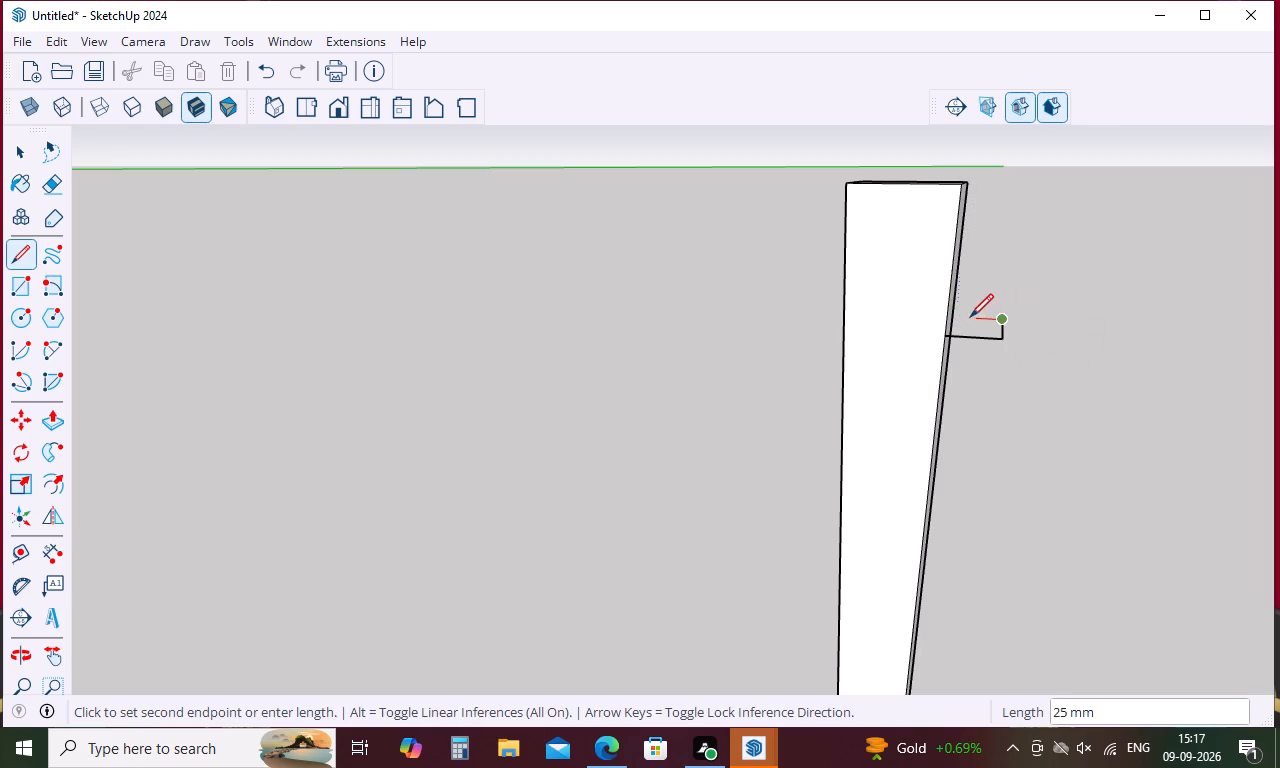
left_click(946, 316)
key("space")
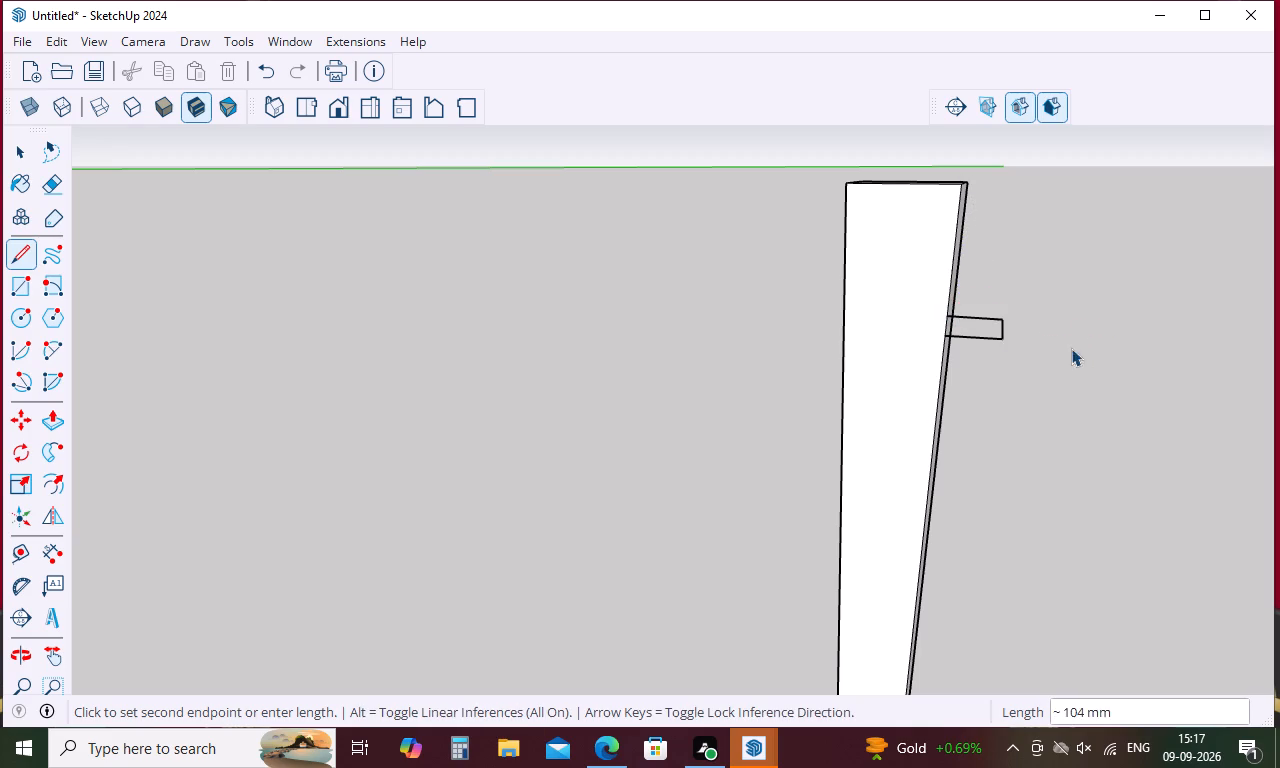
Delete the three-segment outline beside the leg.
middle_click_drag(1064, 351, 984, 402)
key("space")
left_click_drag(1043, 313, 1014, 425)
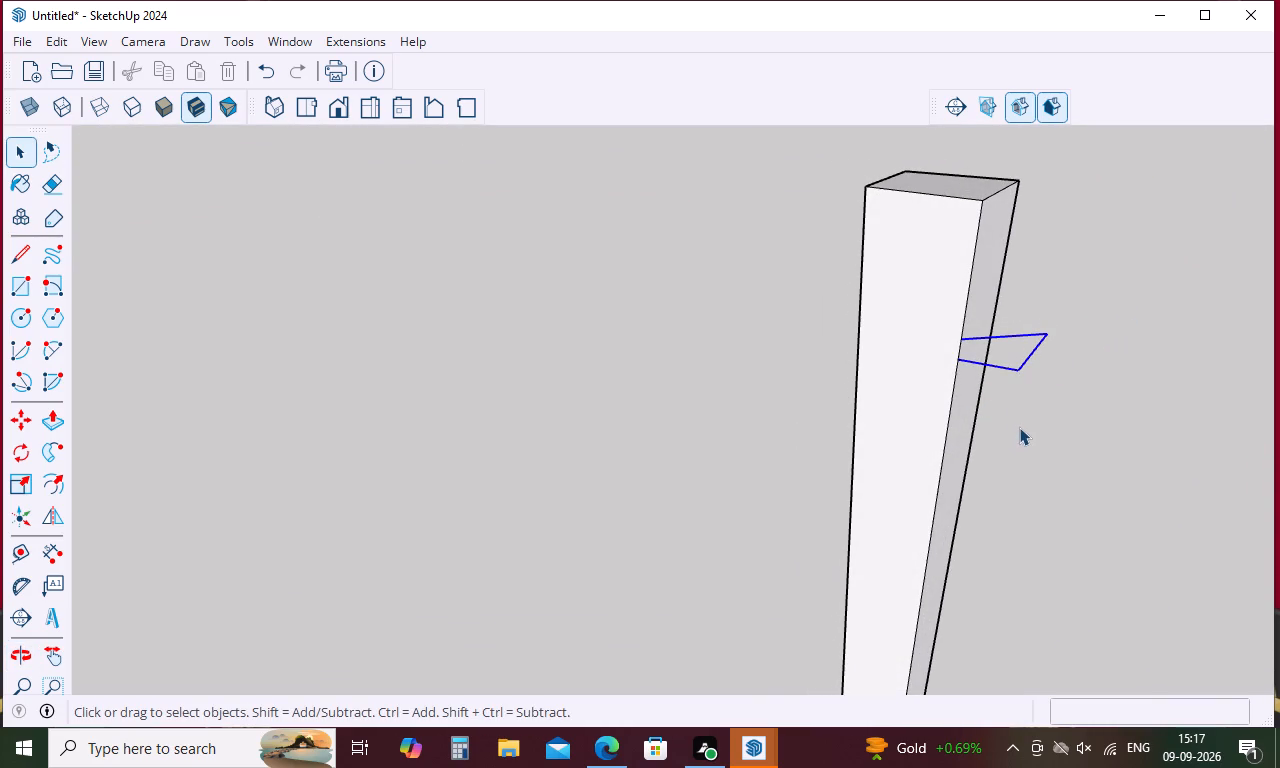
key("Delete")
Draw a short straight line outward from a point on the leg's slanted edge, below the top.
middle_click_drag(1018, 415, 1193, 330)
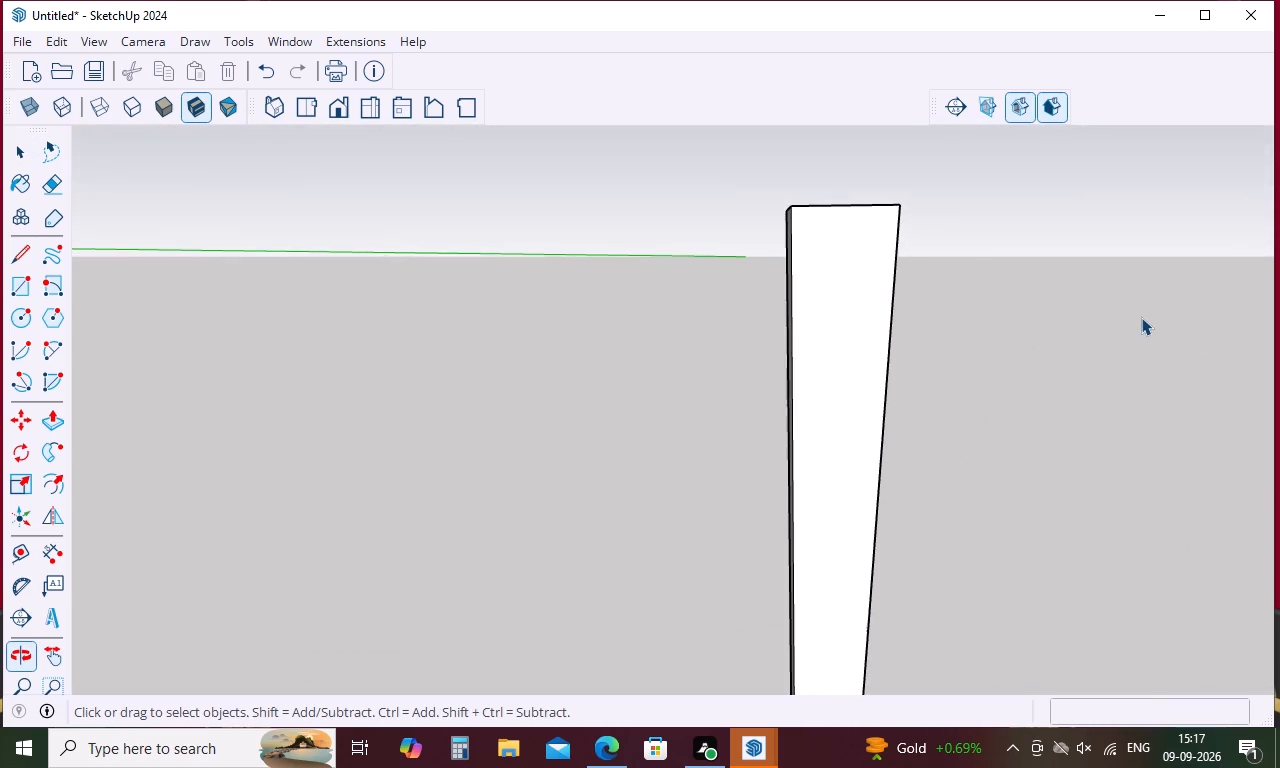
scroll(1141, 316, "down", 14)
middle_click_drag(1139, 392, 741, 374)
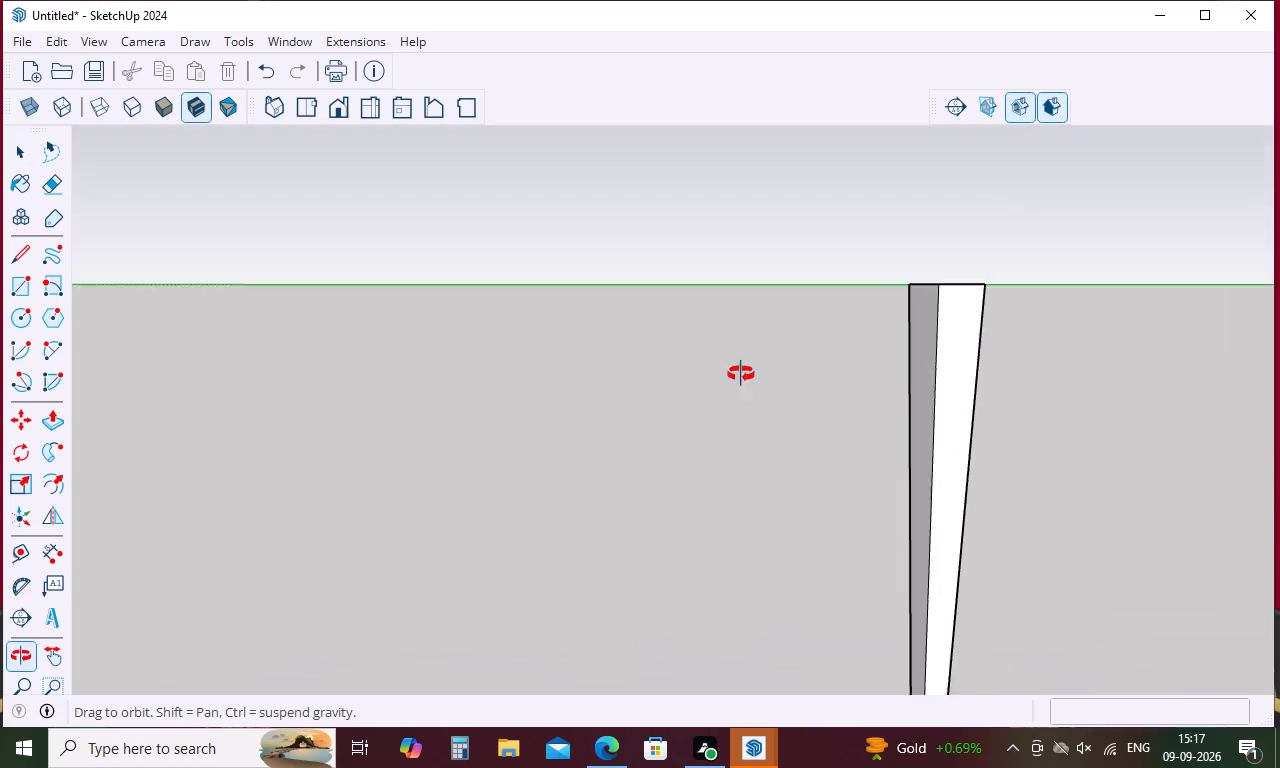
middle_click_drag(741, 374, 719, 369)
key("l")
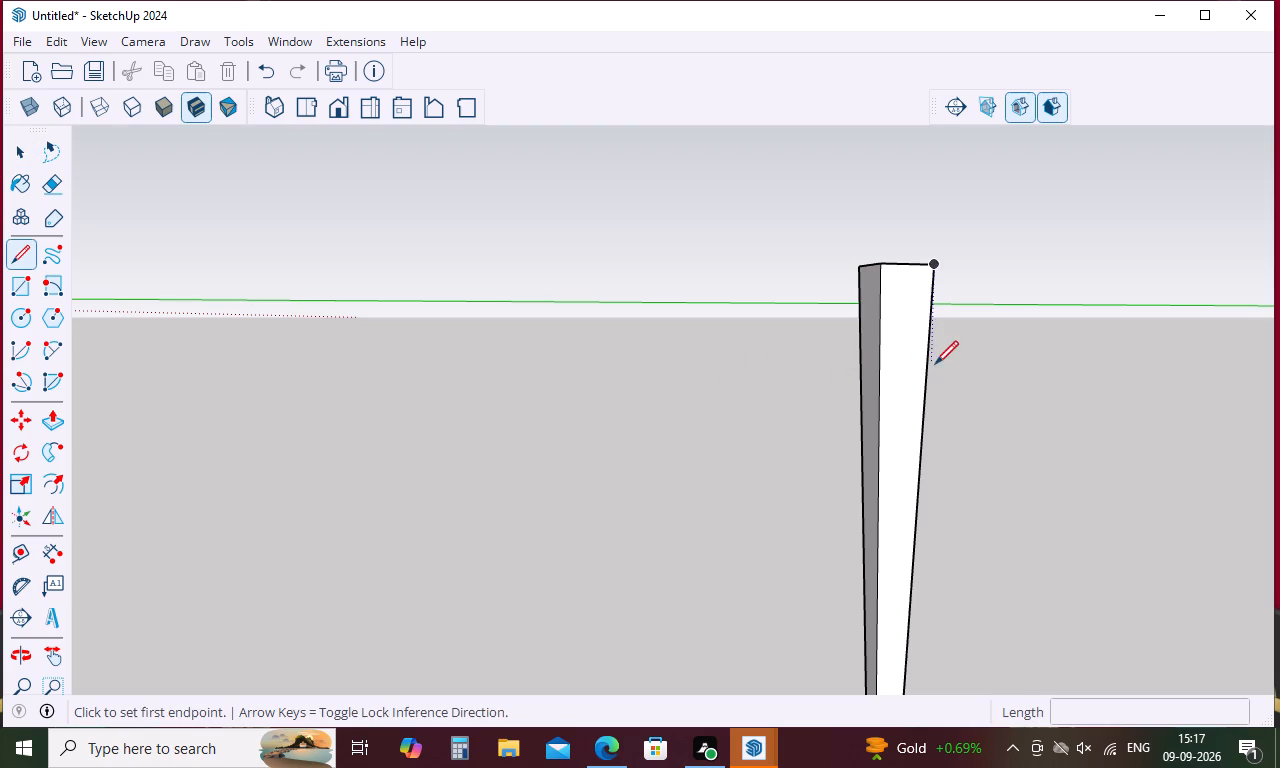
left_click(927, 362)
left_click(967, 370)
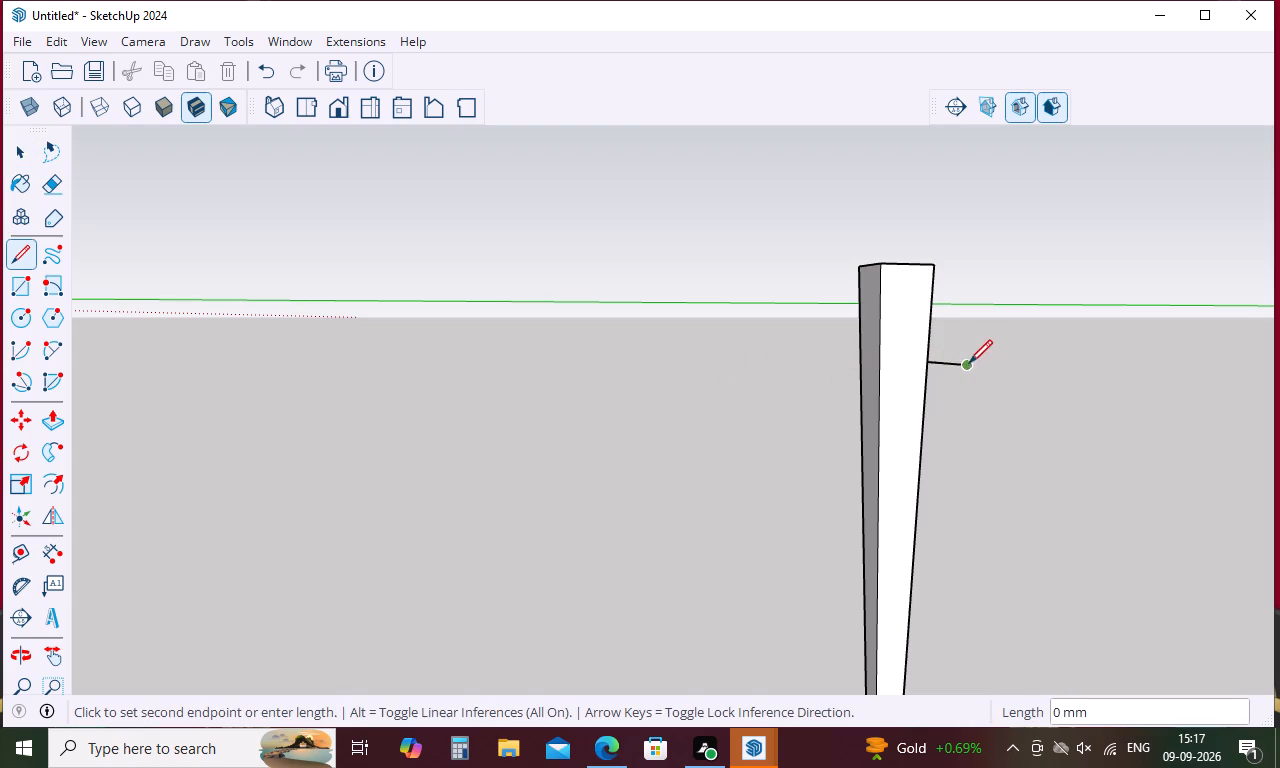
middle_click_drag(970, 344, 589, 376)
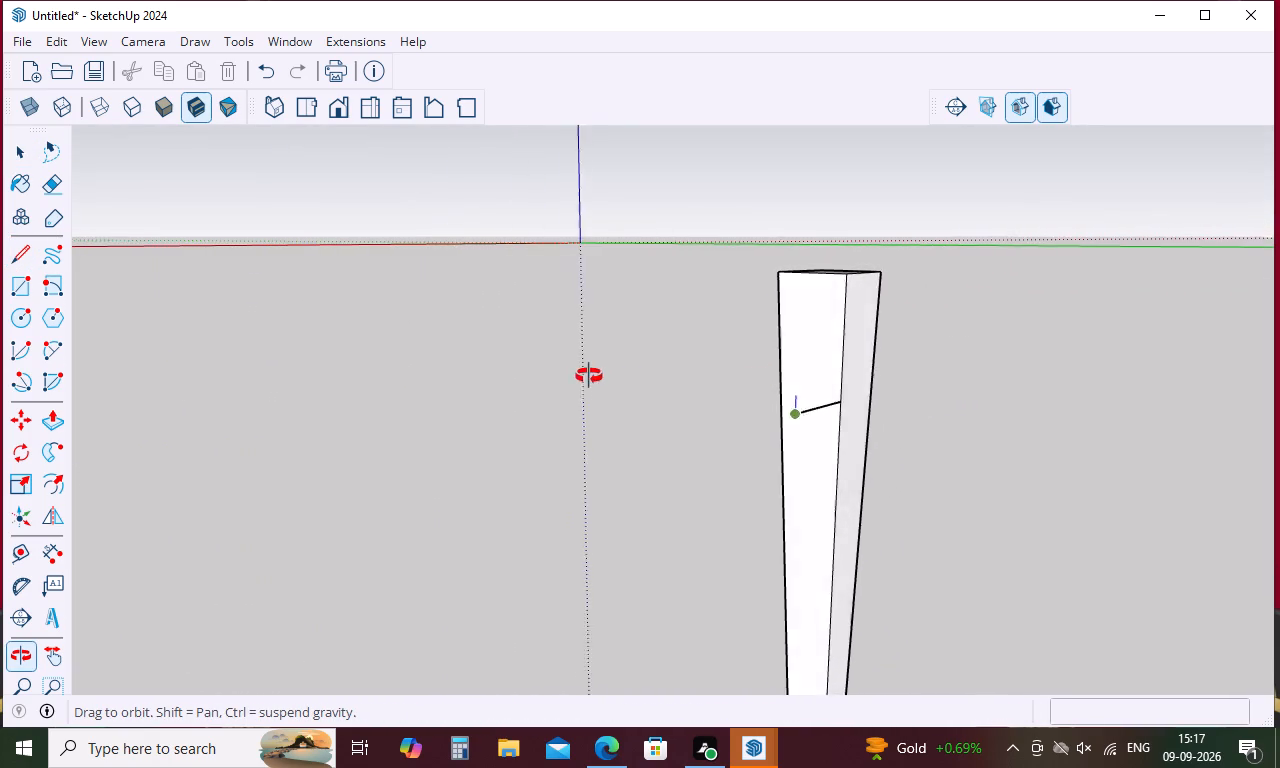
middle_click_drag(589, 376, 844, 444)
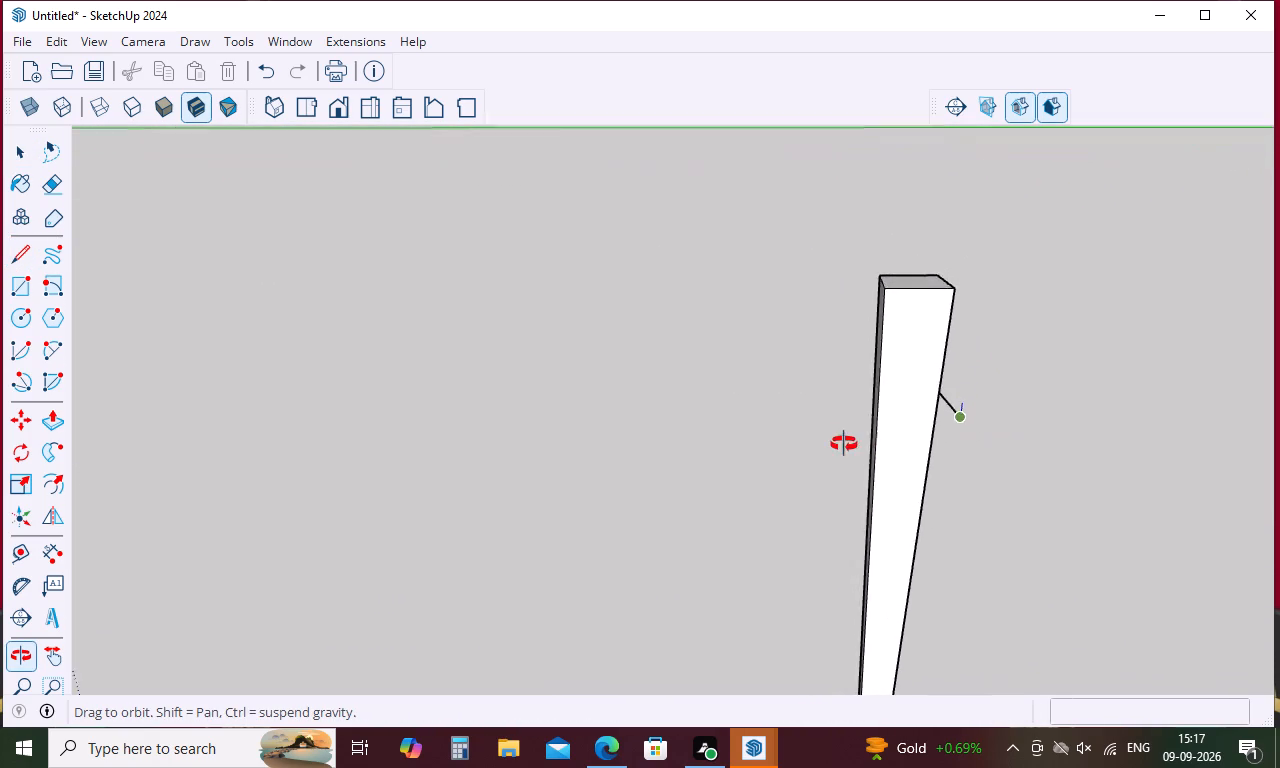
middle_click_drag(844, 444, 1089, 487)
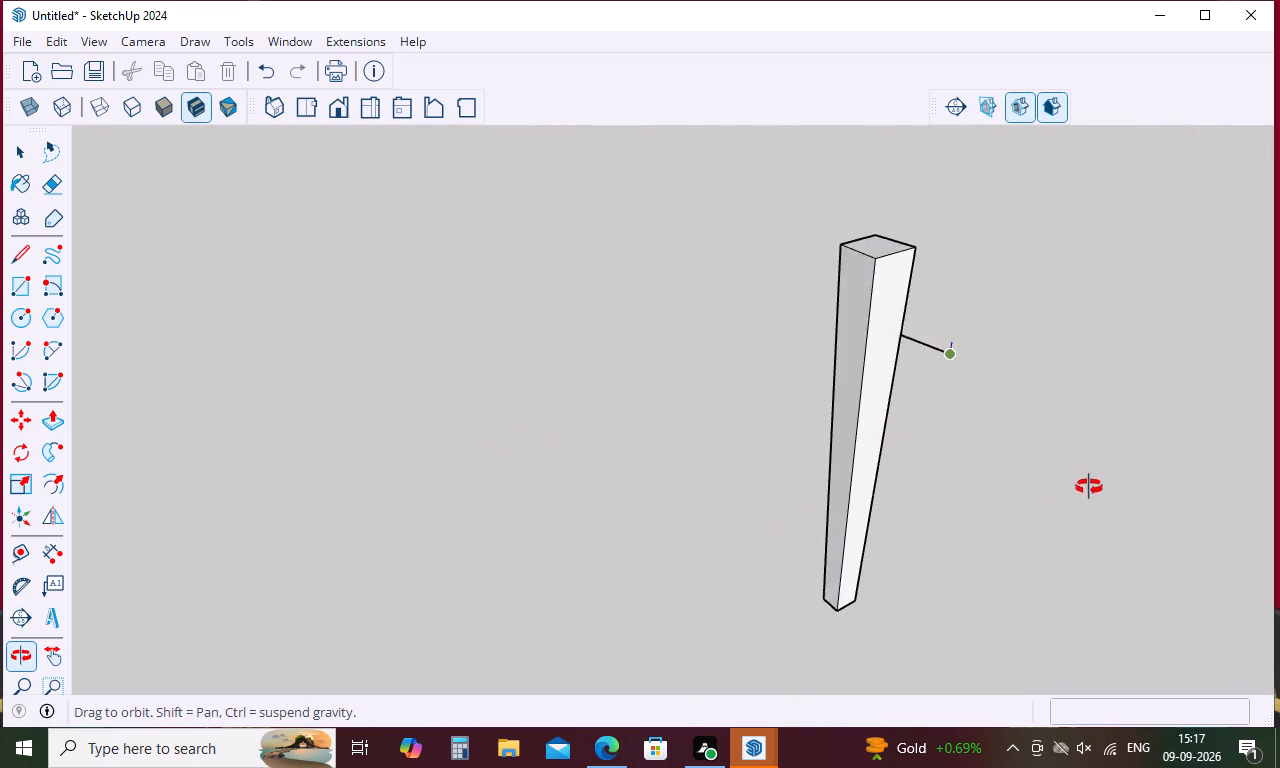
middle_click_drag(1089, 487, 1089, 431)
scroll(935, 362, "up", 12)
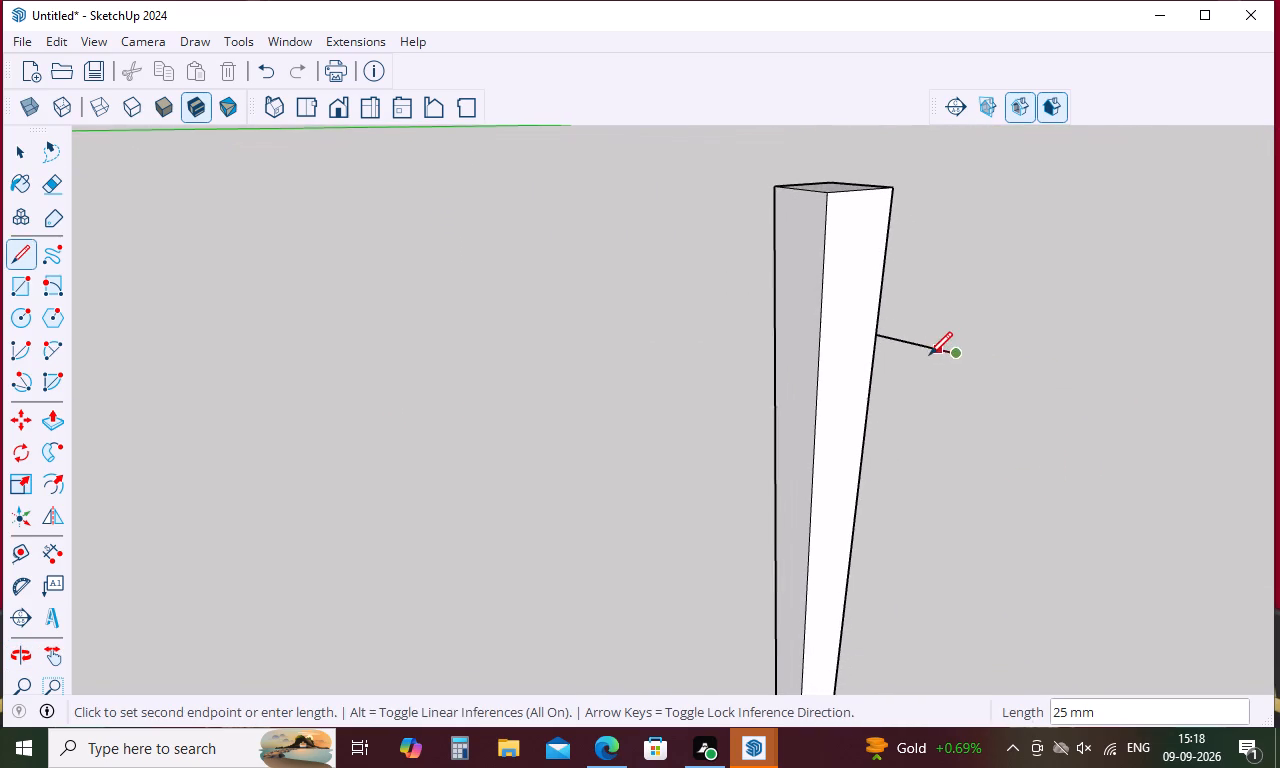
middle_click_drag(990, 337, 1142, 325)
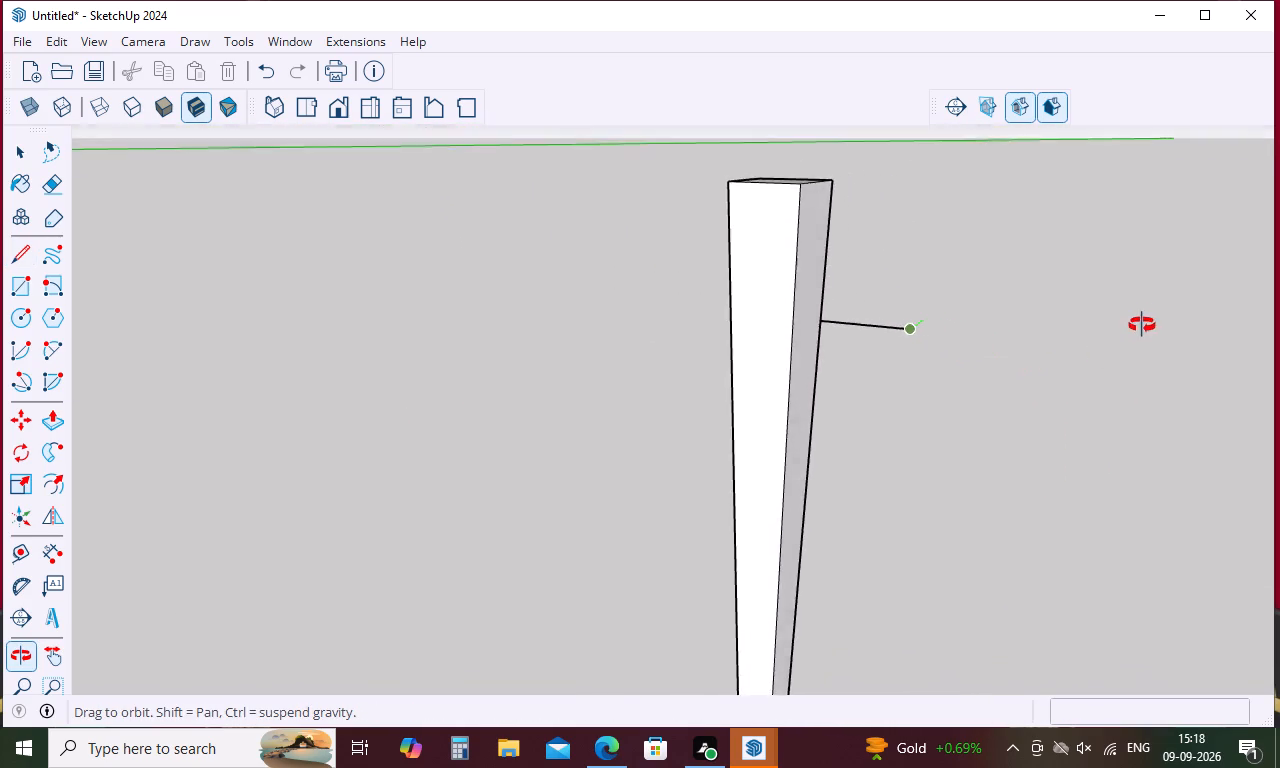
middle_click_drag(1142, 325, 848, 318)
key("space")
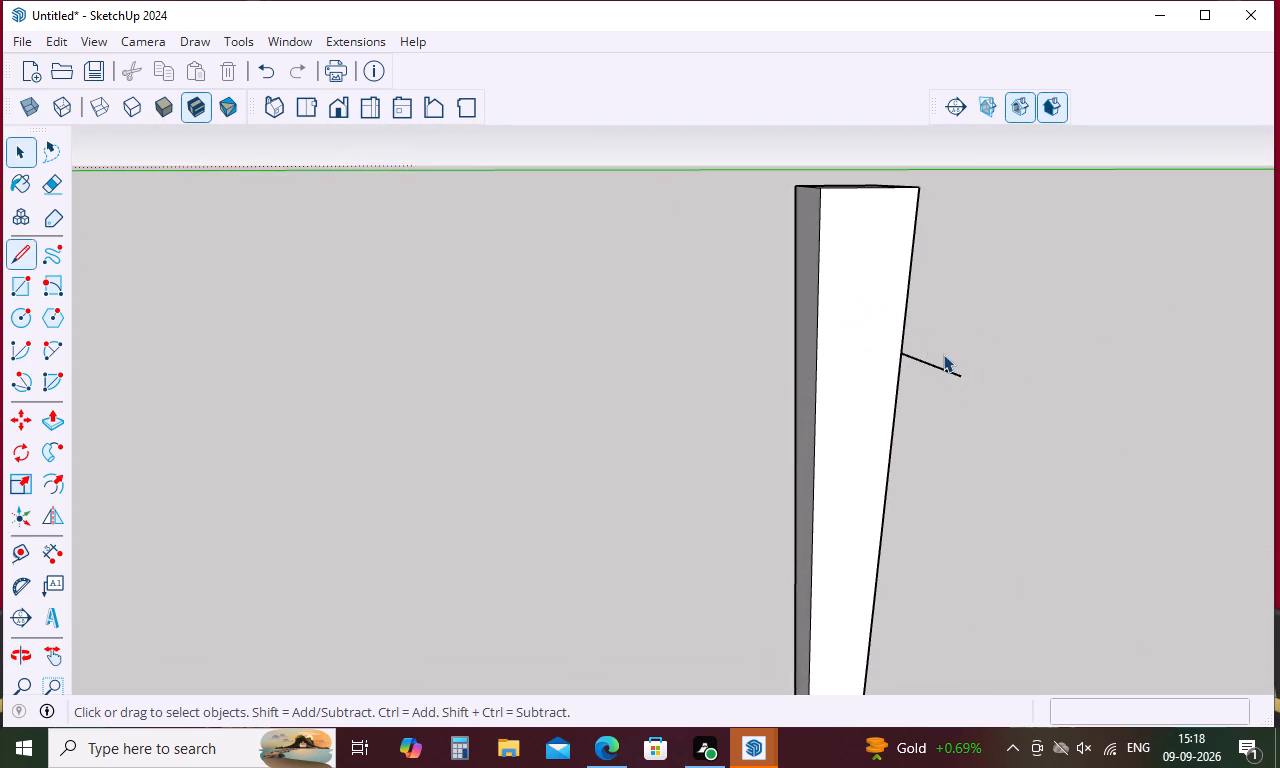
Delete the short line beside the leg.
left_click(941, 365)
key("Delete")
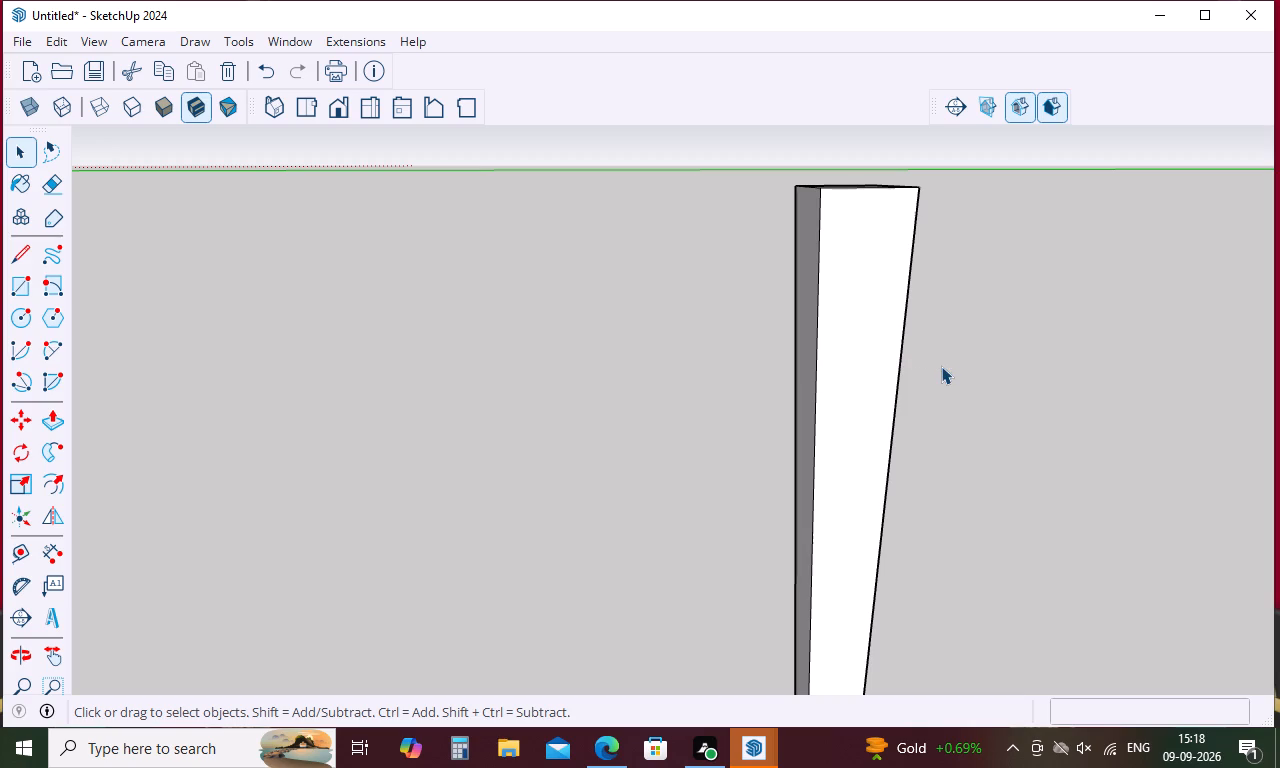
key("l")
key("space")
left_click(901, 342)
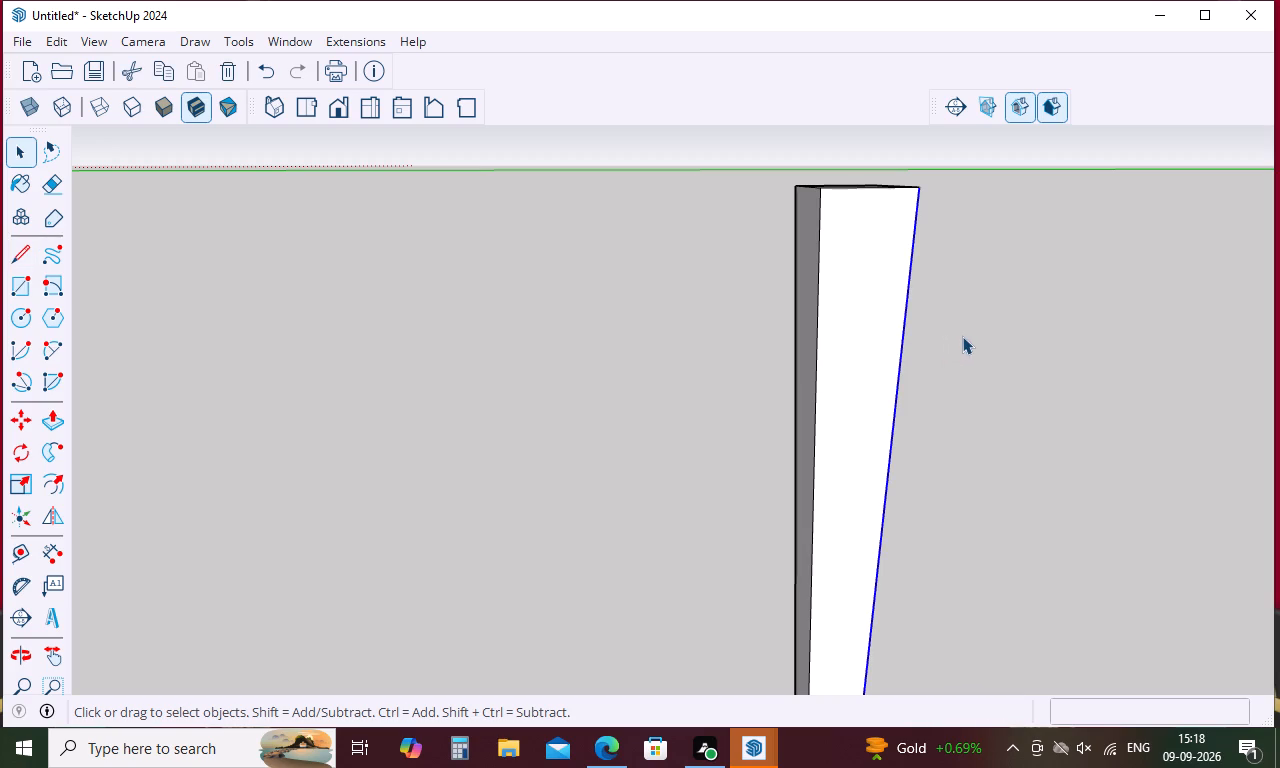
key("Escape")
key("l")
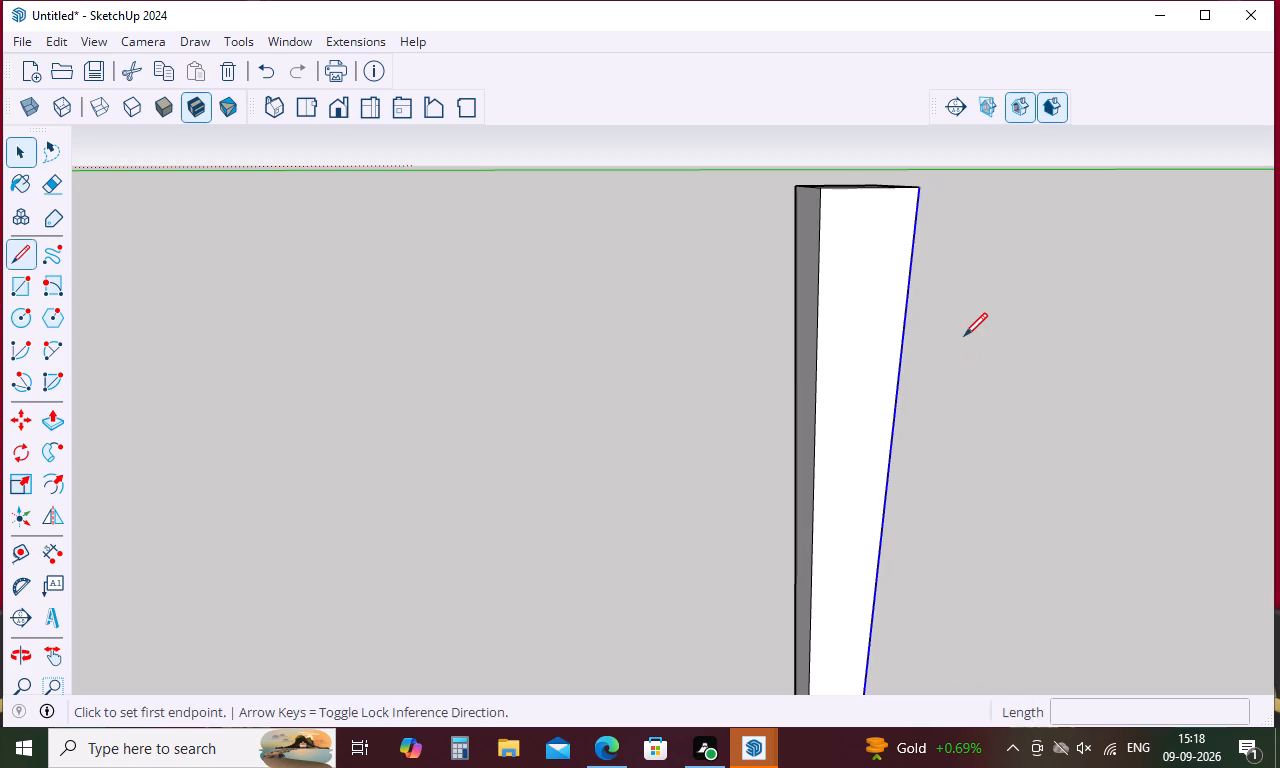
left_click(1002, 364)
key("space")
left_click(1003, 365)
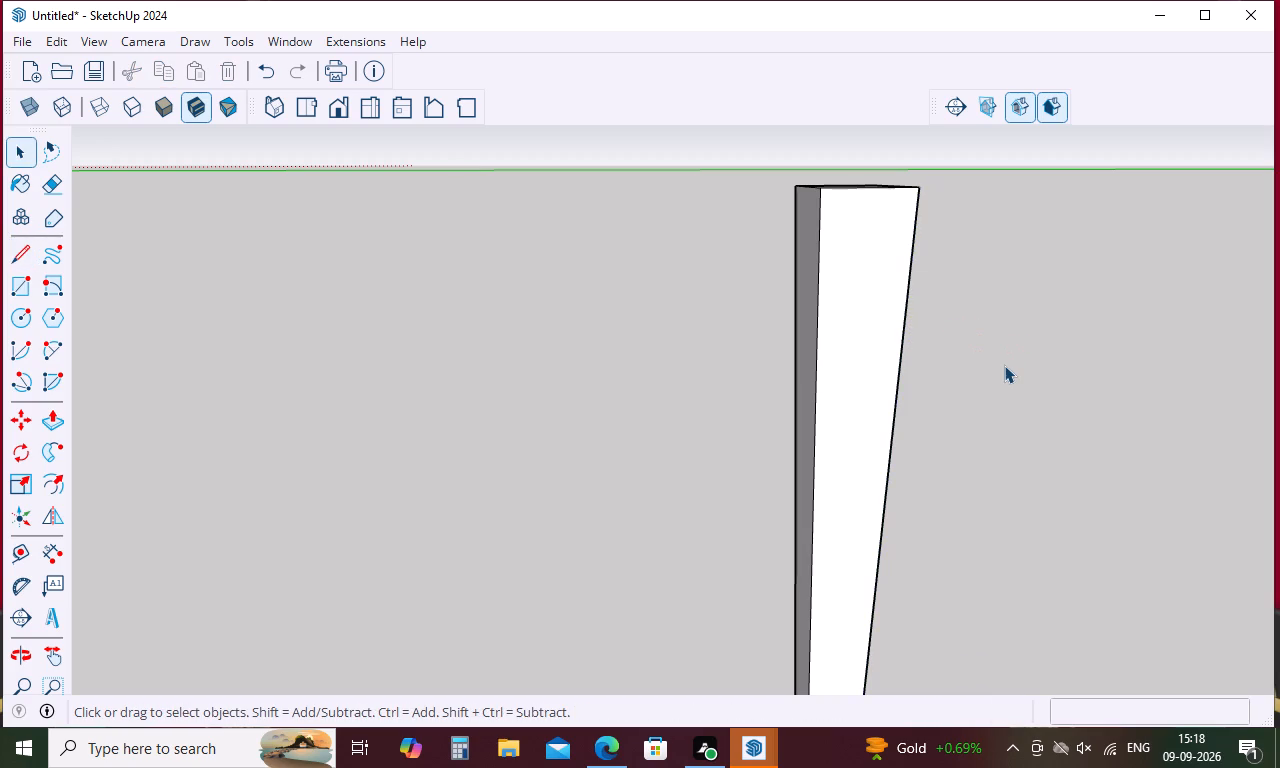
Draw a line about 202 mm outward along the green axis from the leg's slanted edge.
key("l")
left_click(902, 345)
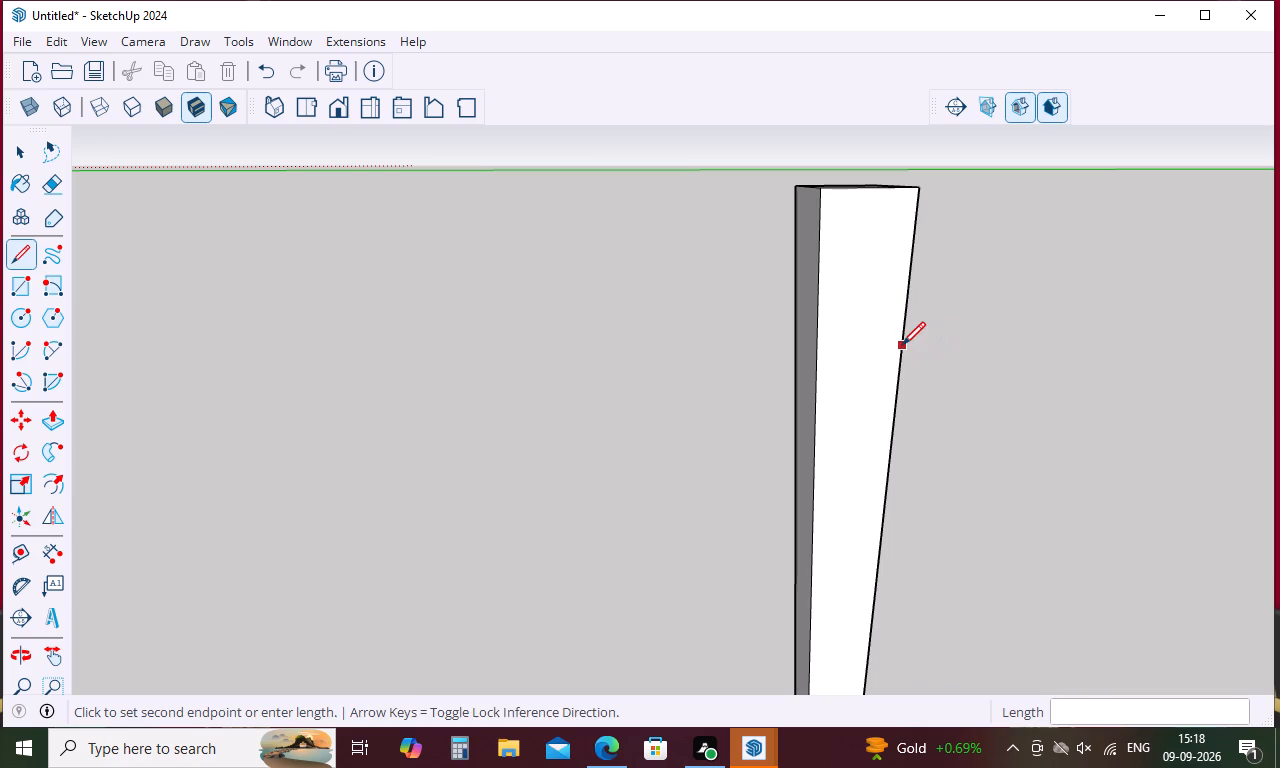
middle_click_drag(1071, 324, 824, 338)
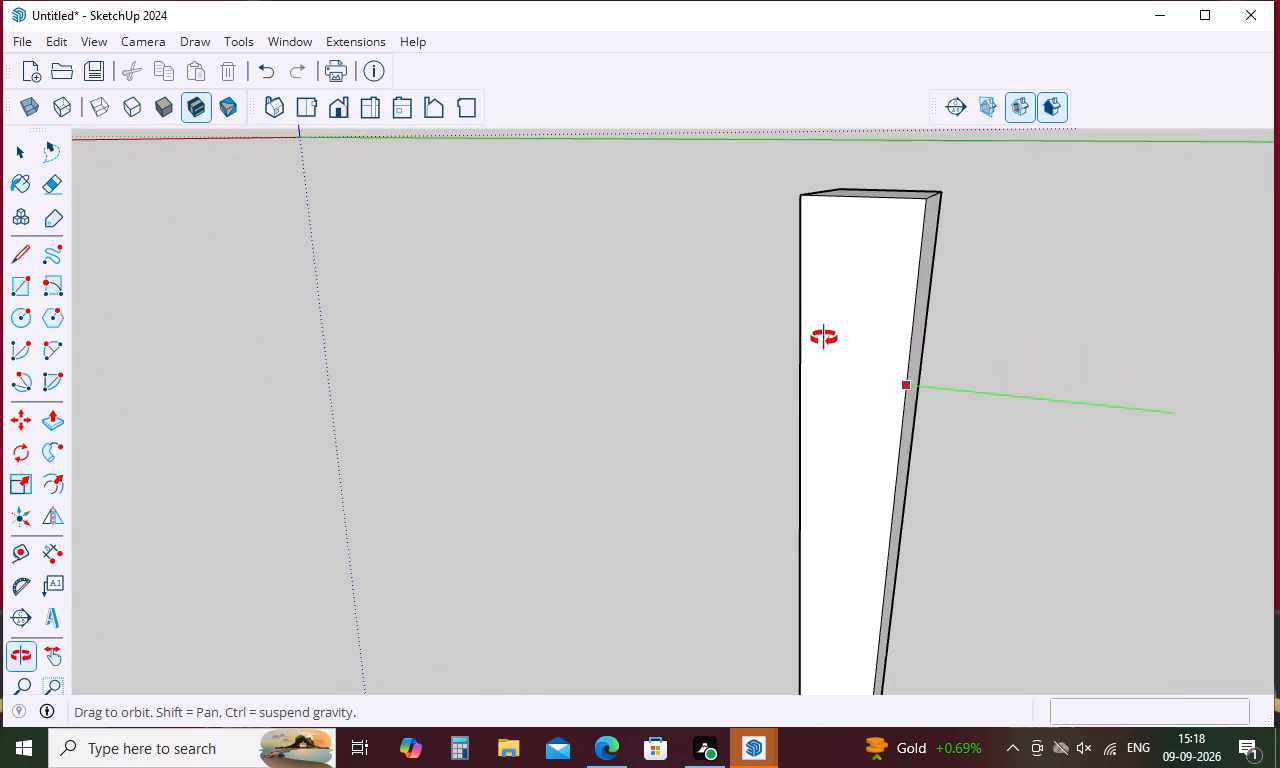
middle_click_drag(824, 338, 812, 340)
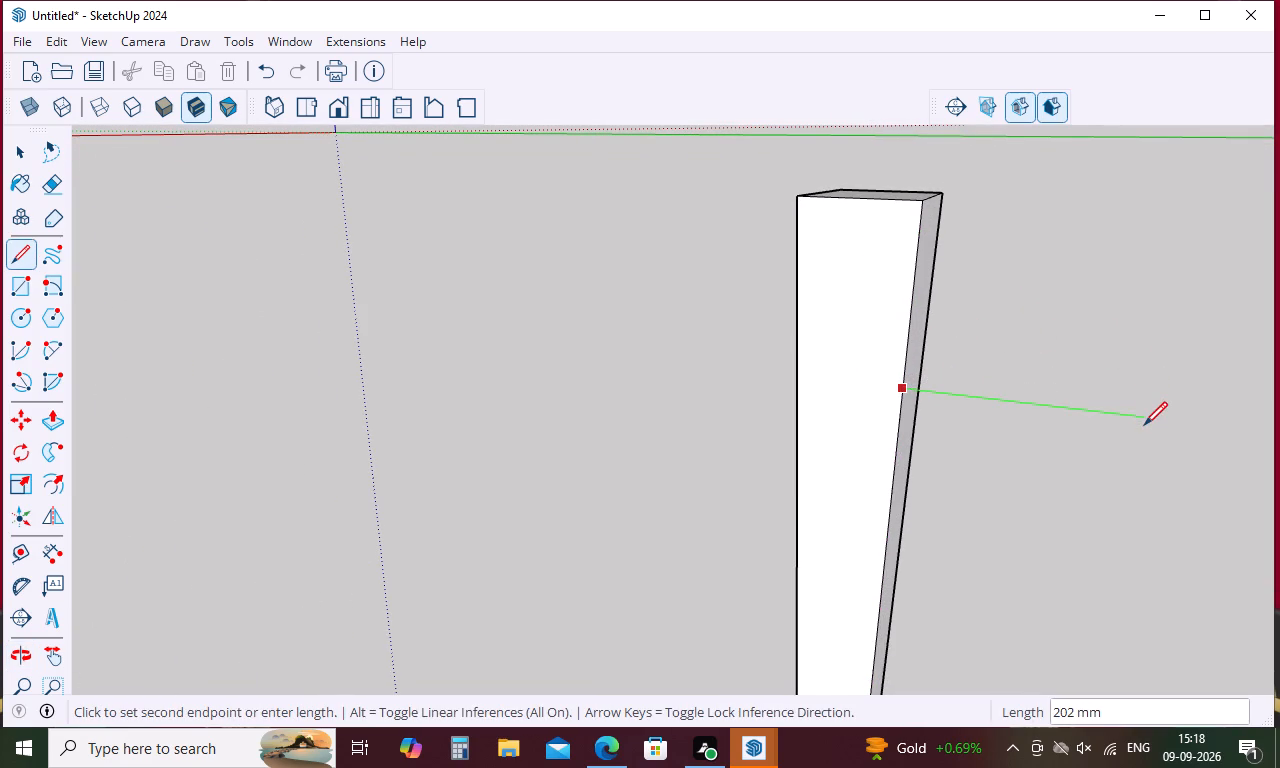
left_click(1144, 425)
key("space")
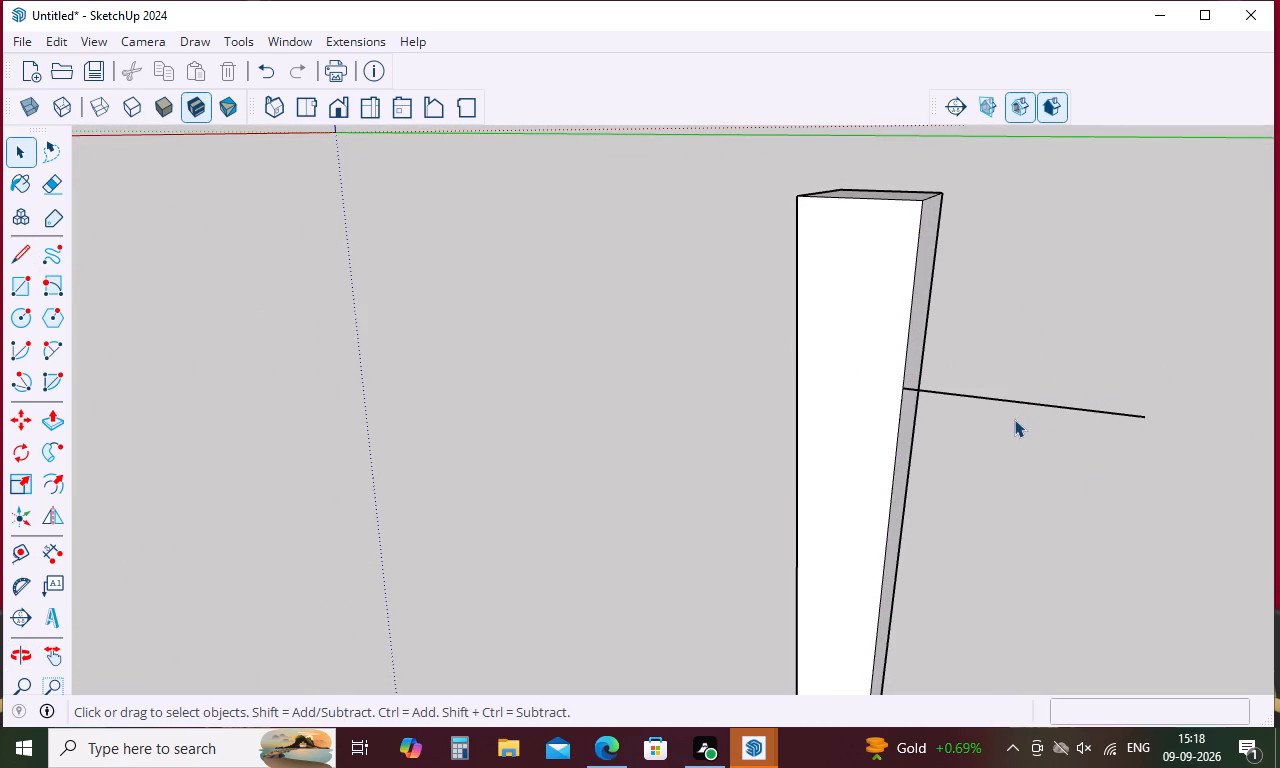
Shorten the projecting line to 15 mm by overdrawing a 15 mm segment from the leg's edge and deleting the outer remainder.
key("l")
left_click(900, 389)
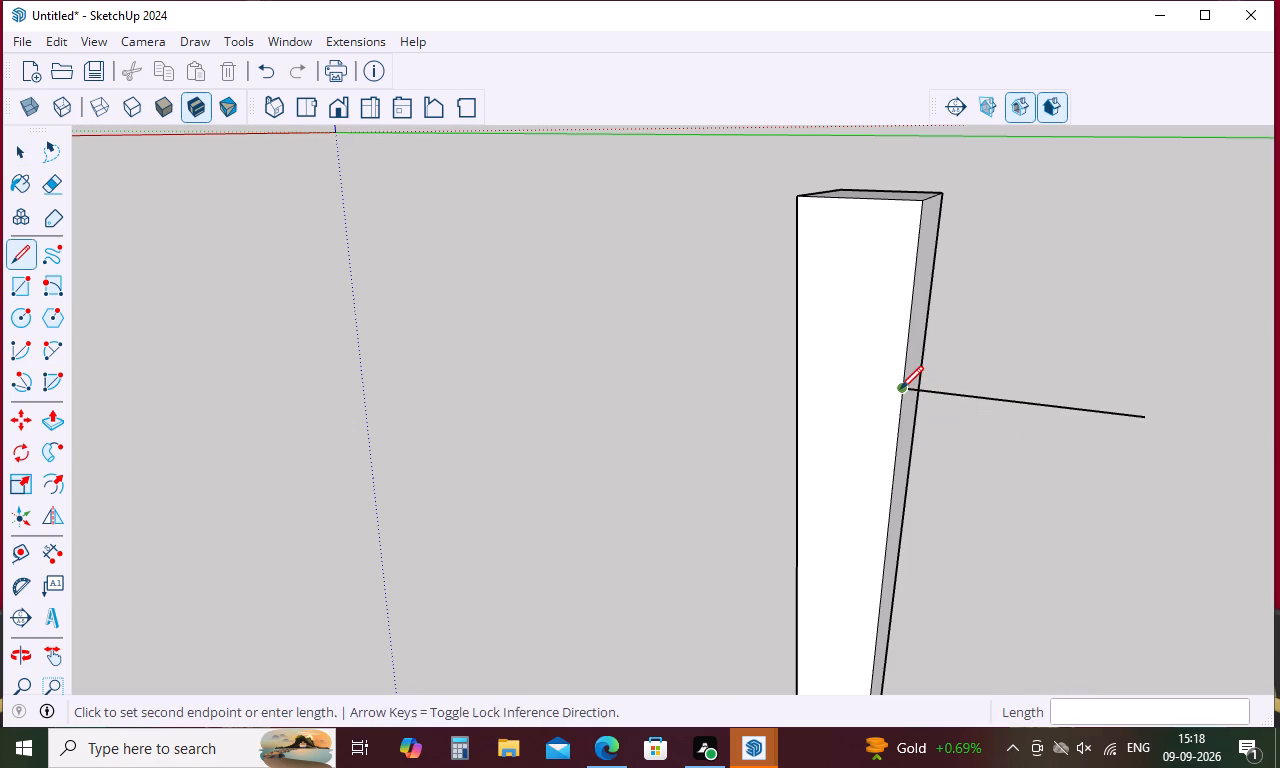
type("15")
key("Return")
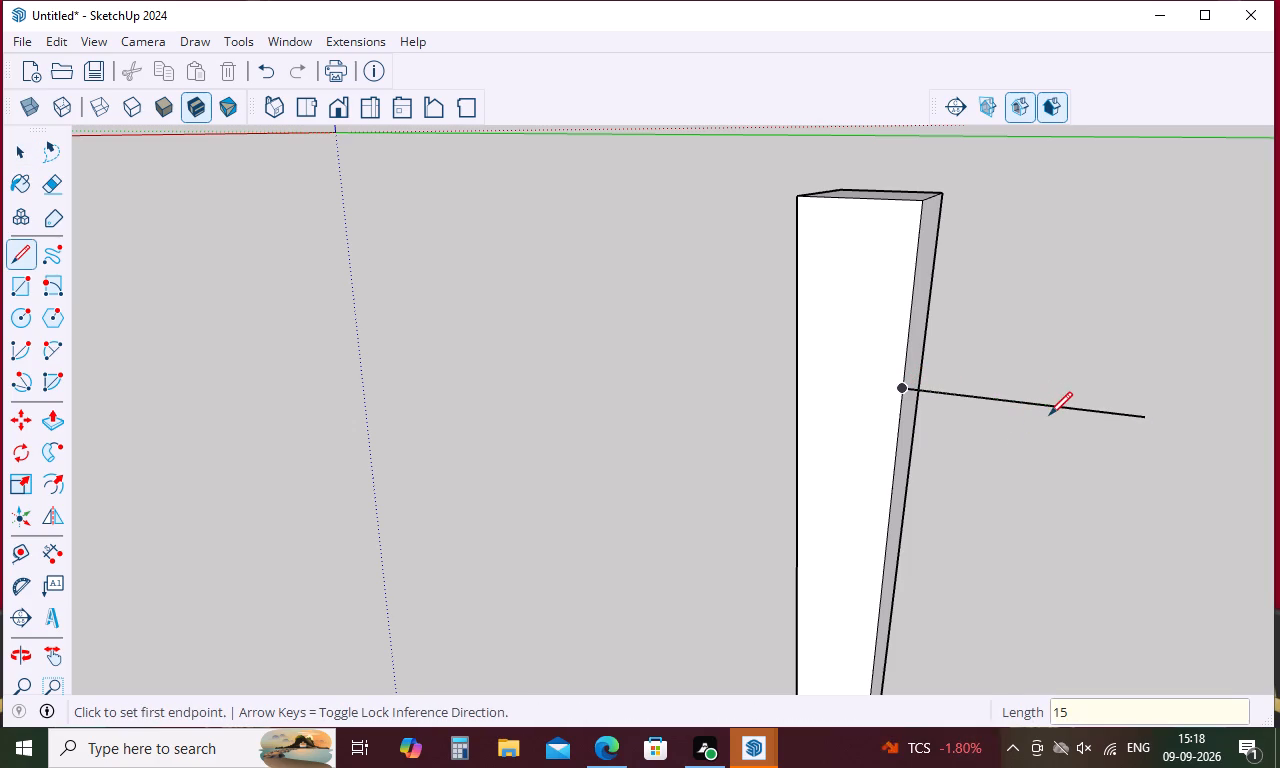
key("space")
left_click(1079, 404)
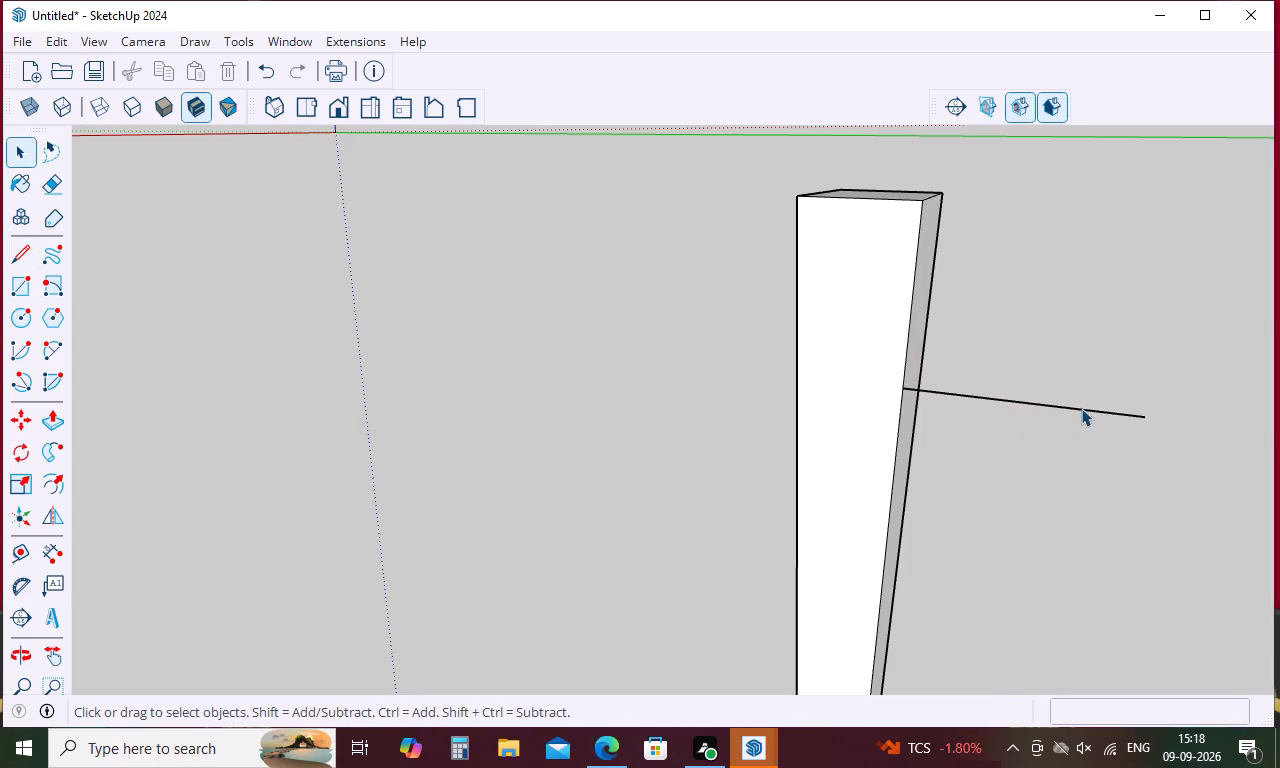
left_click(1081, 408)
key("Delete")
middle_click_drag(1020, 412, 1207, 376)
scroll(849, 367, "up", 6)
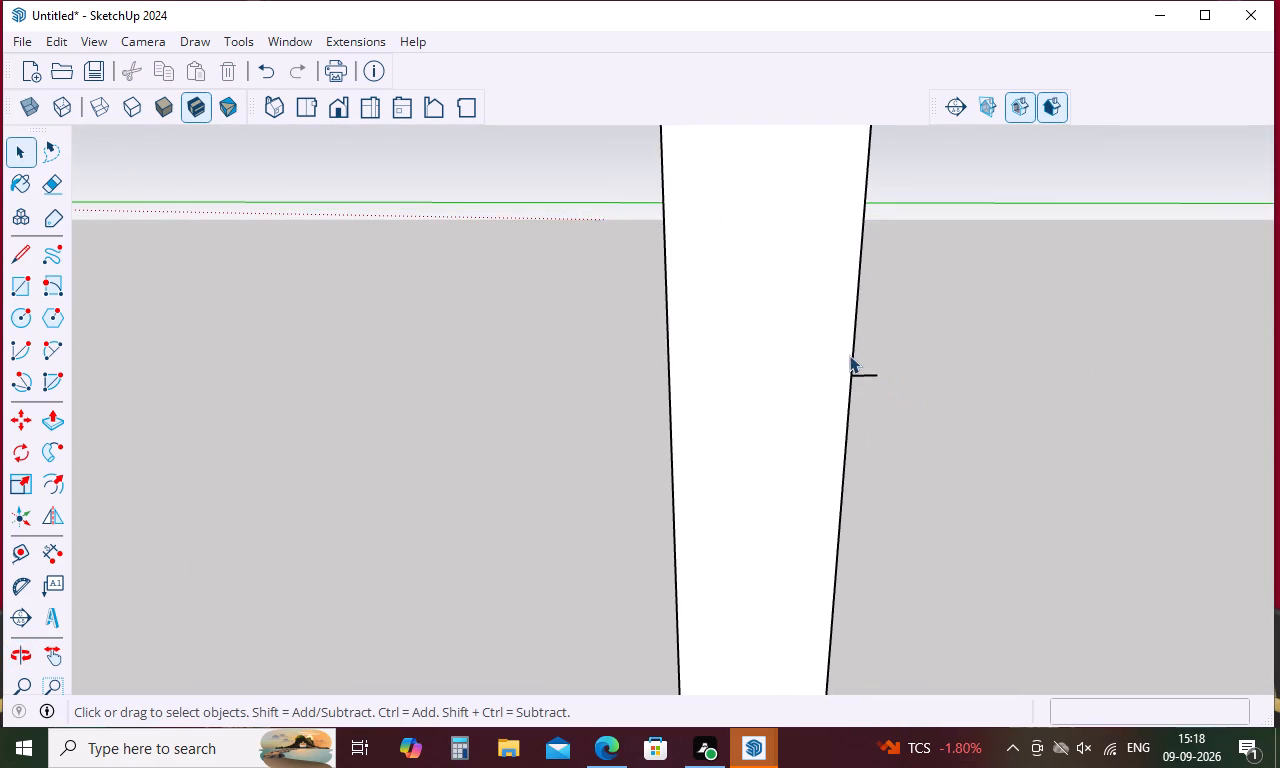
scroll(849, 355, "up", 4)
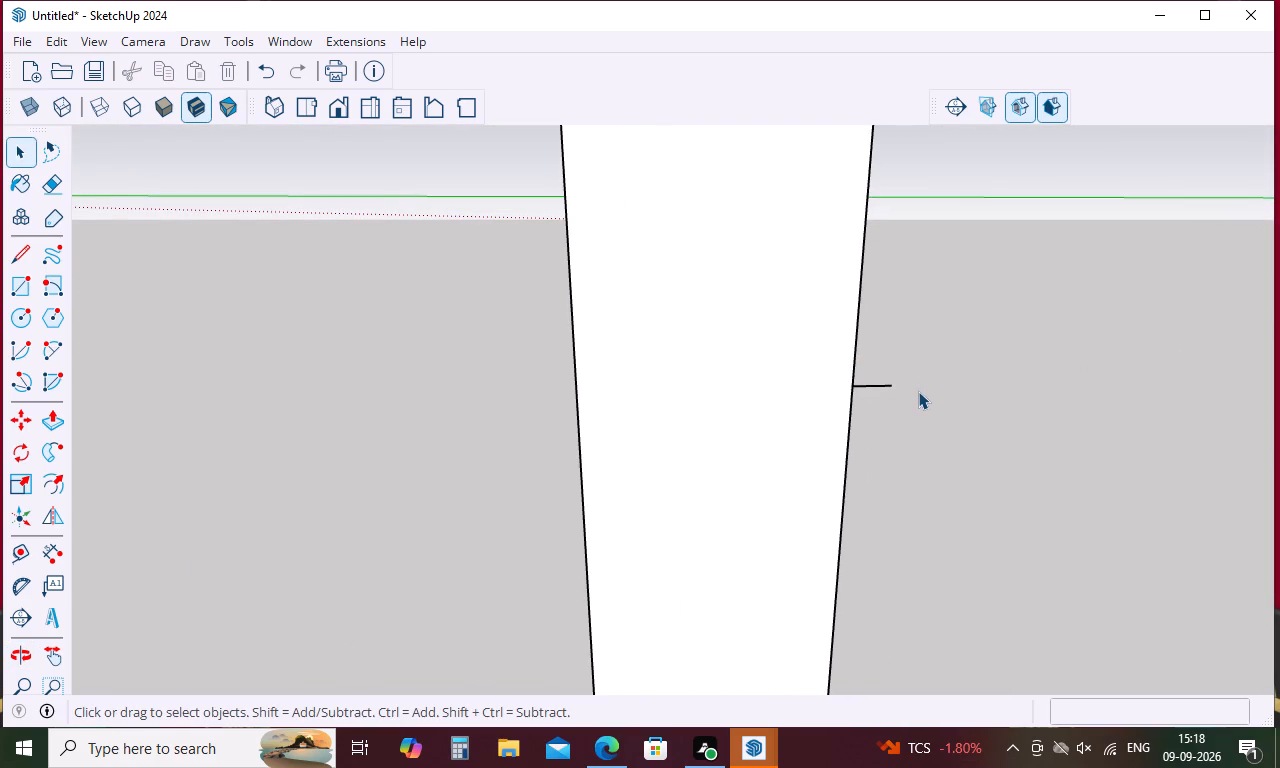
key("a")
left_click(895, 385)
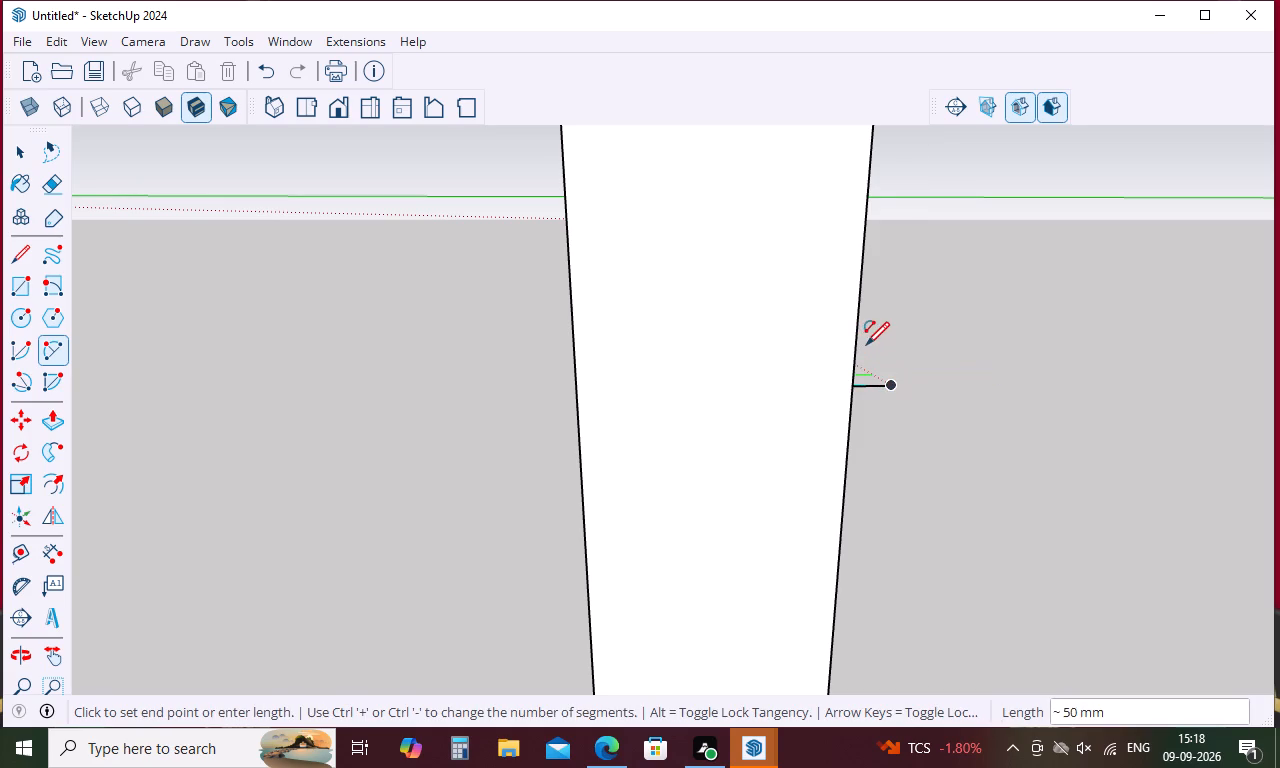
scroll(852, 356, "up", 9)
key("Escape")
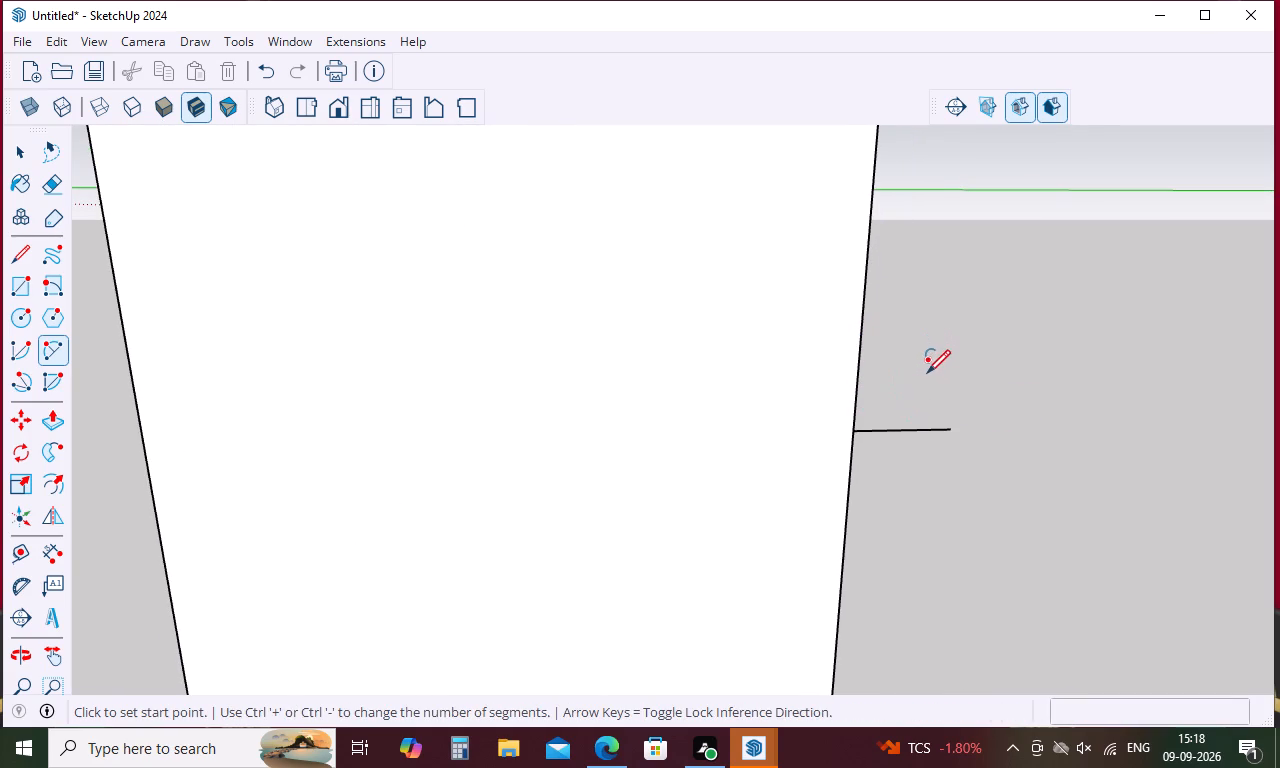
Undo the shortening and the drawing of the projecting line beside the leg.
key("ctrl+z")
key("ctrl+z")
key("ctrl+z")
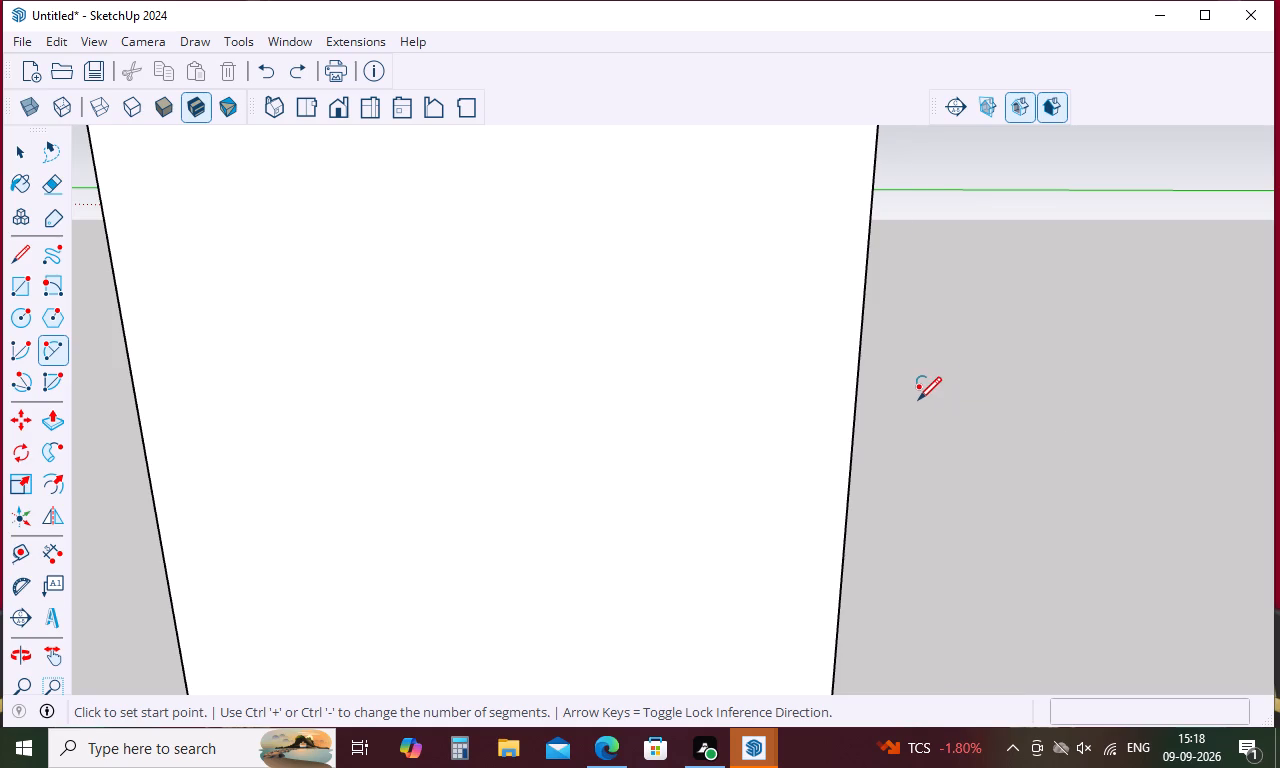
Draw a 50 mm line outward along the green axis from the leg's slanted edge.
type("l")
key("space")
key("l")
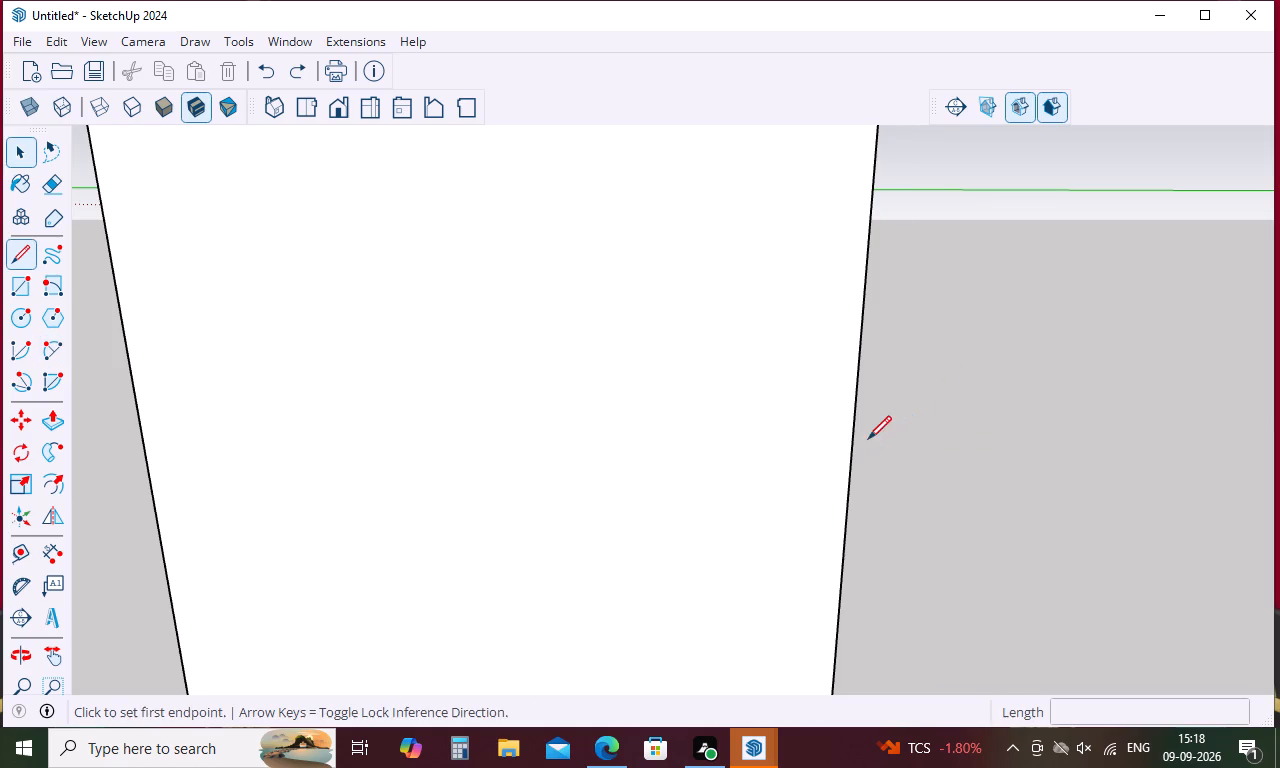
left_click(850, 441)
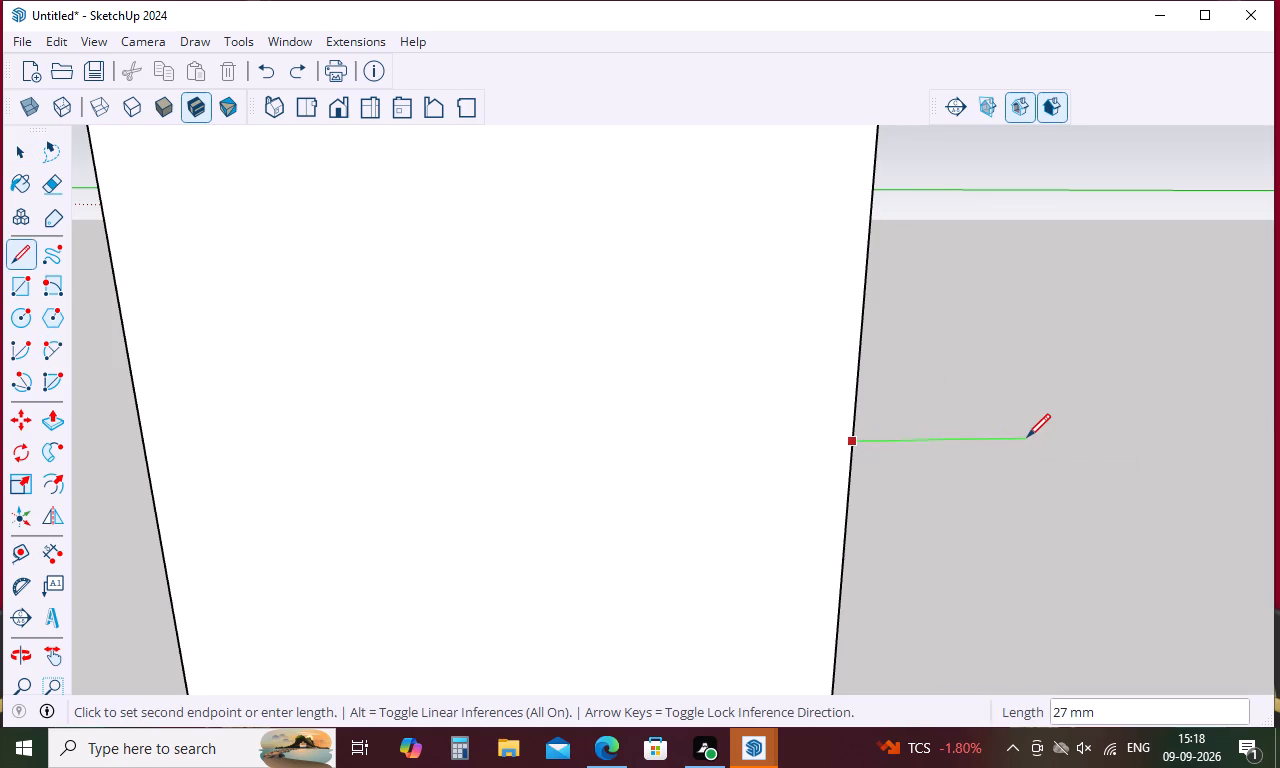
type("50")
key("Return")
scroll(1031, 434, "down", 7)
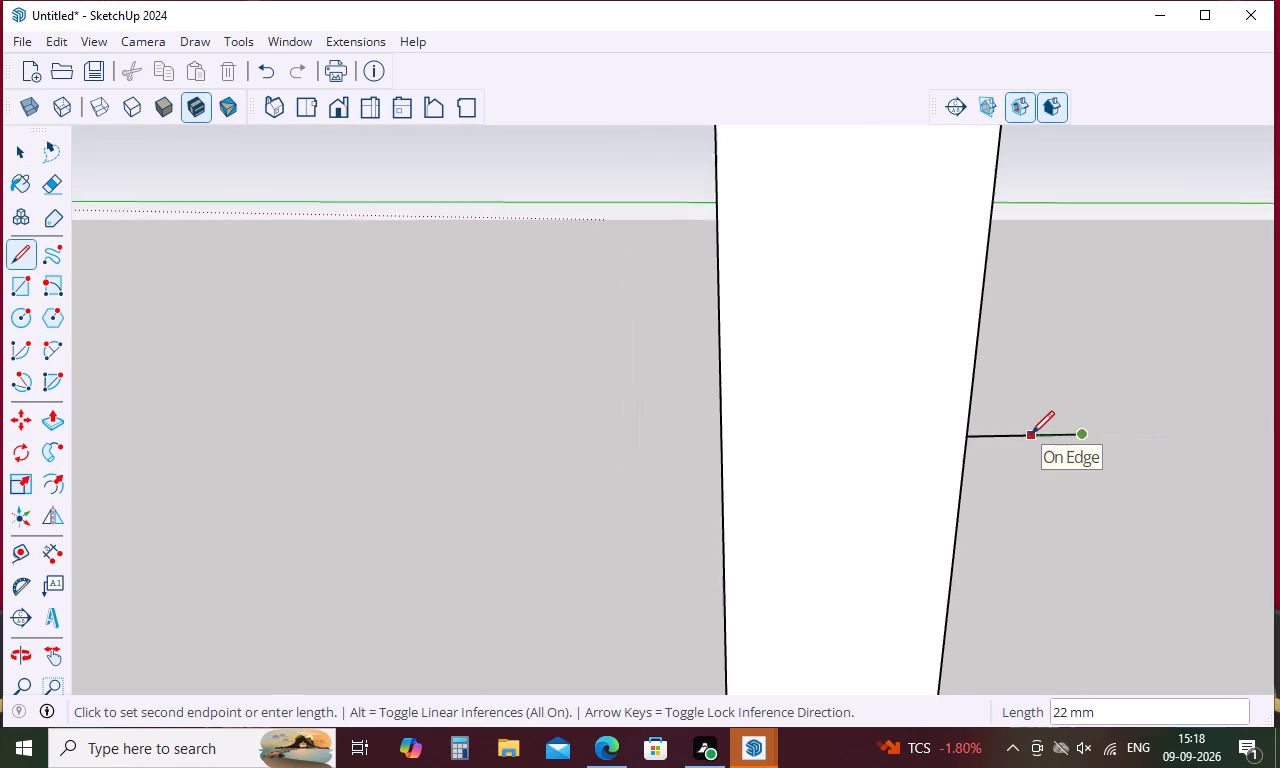
scroll(1031, 434, "down", 7)
key("space")
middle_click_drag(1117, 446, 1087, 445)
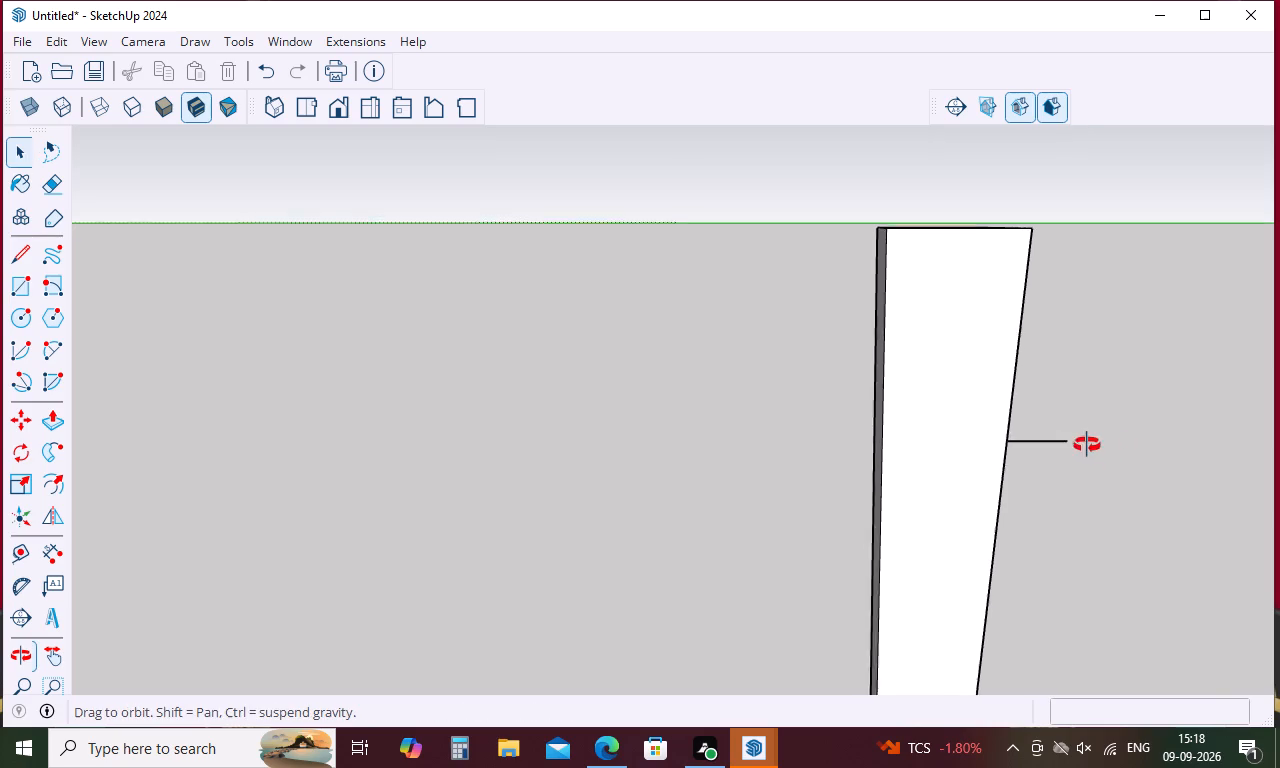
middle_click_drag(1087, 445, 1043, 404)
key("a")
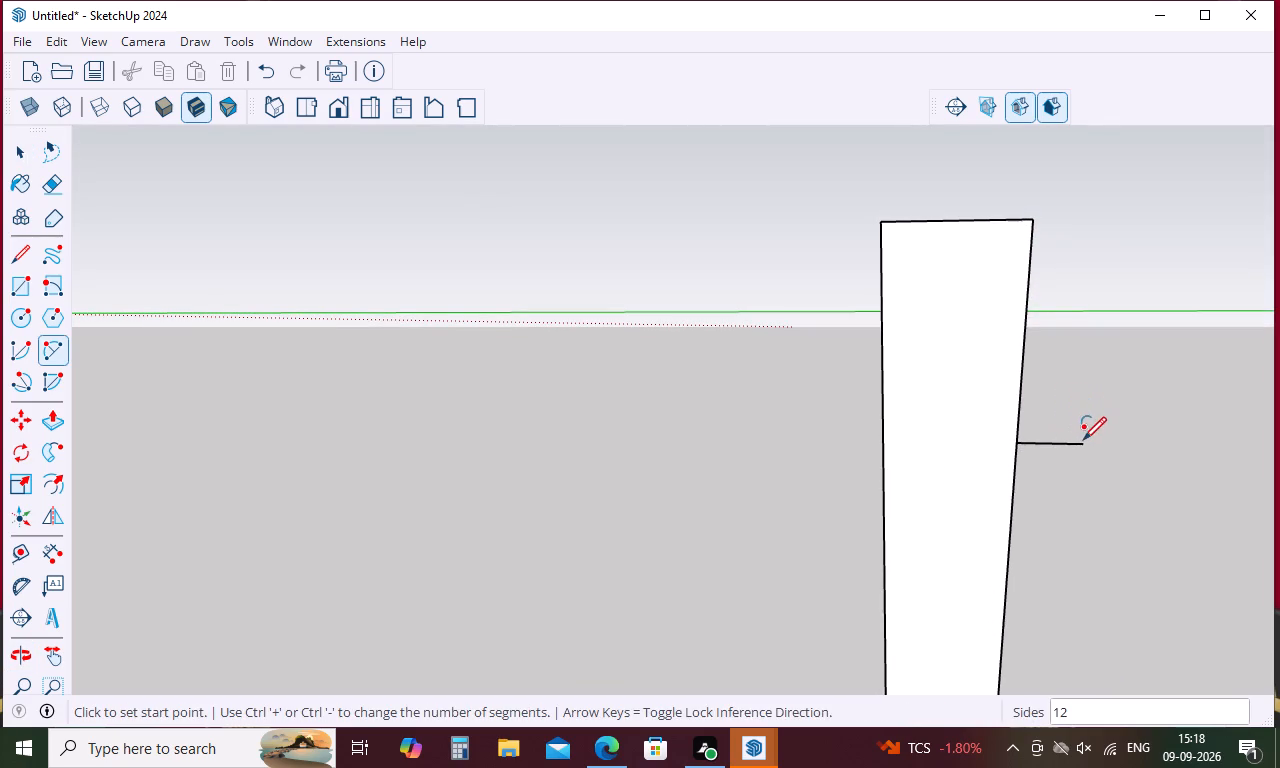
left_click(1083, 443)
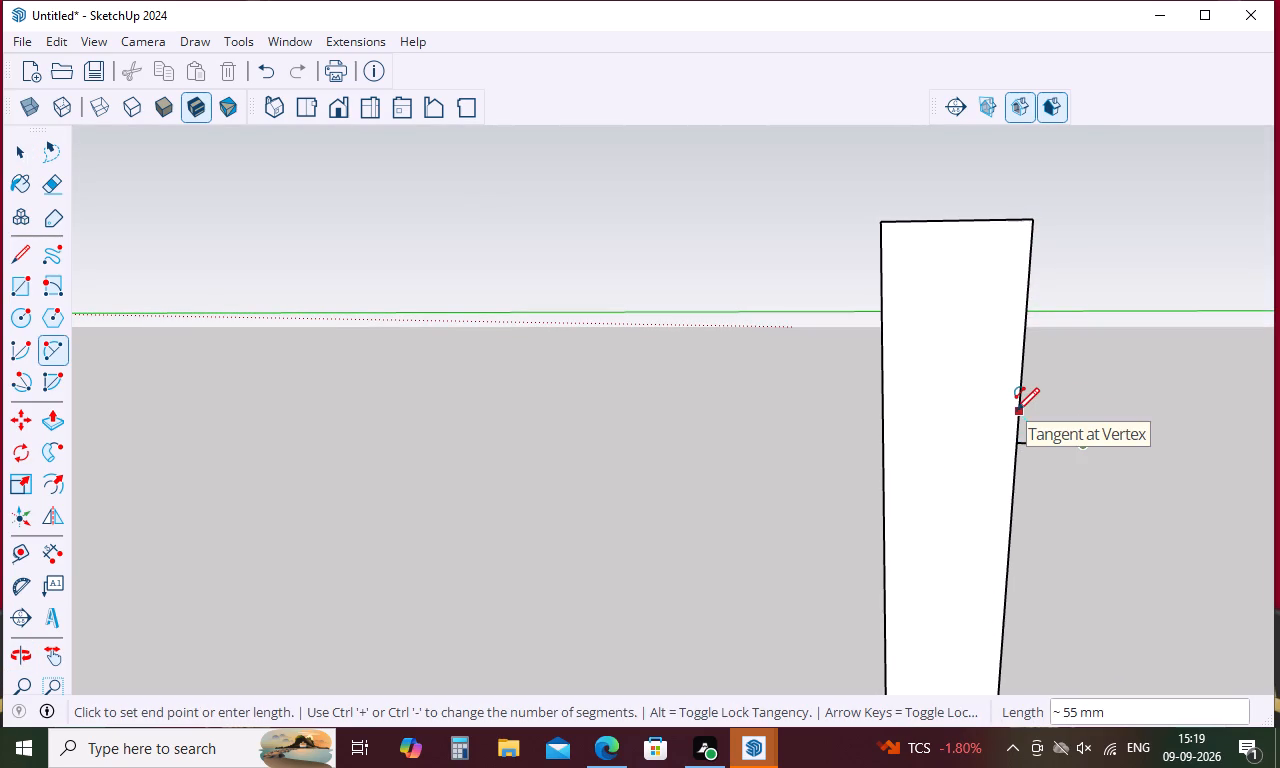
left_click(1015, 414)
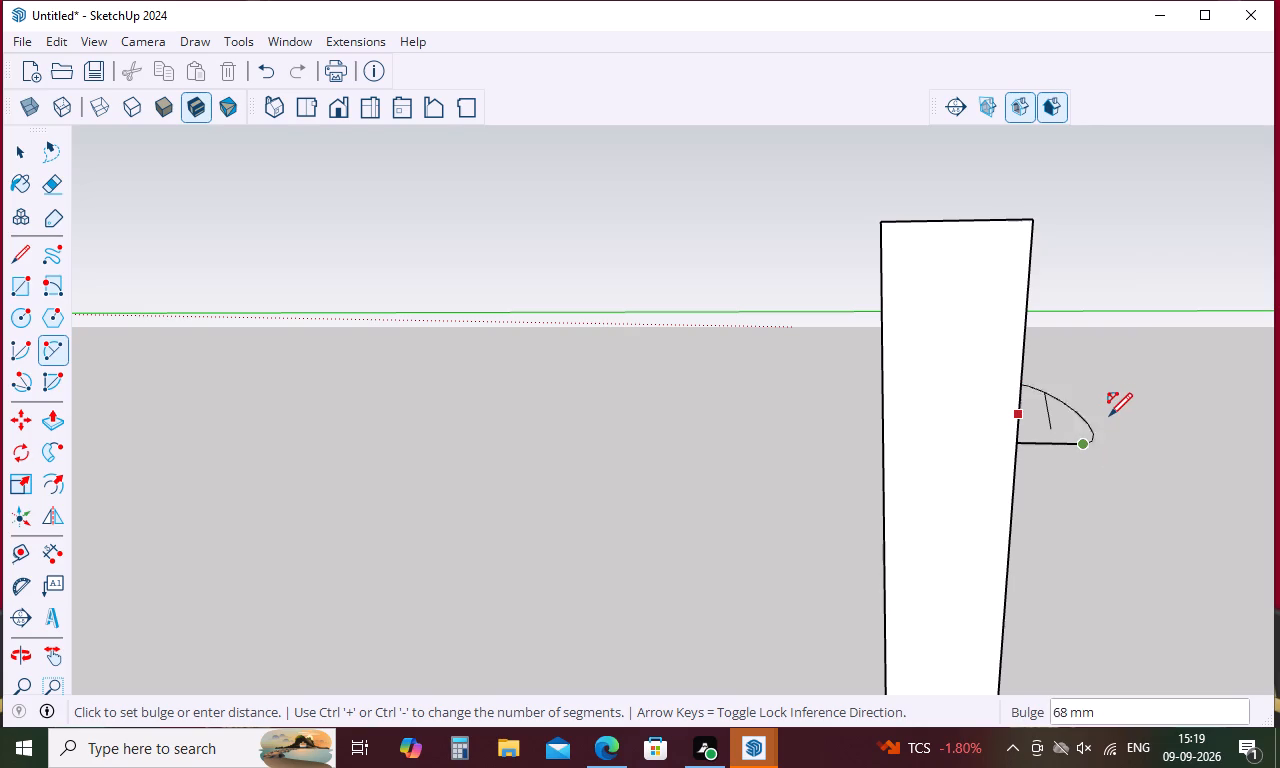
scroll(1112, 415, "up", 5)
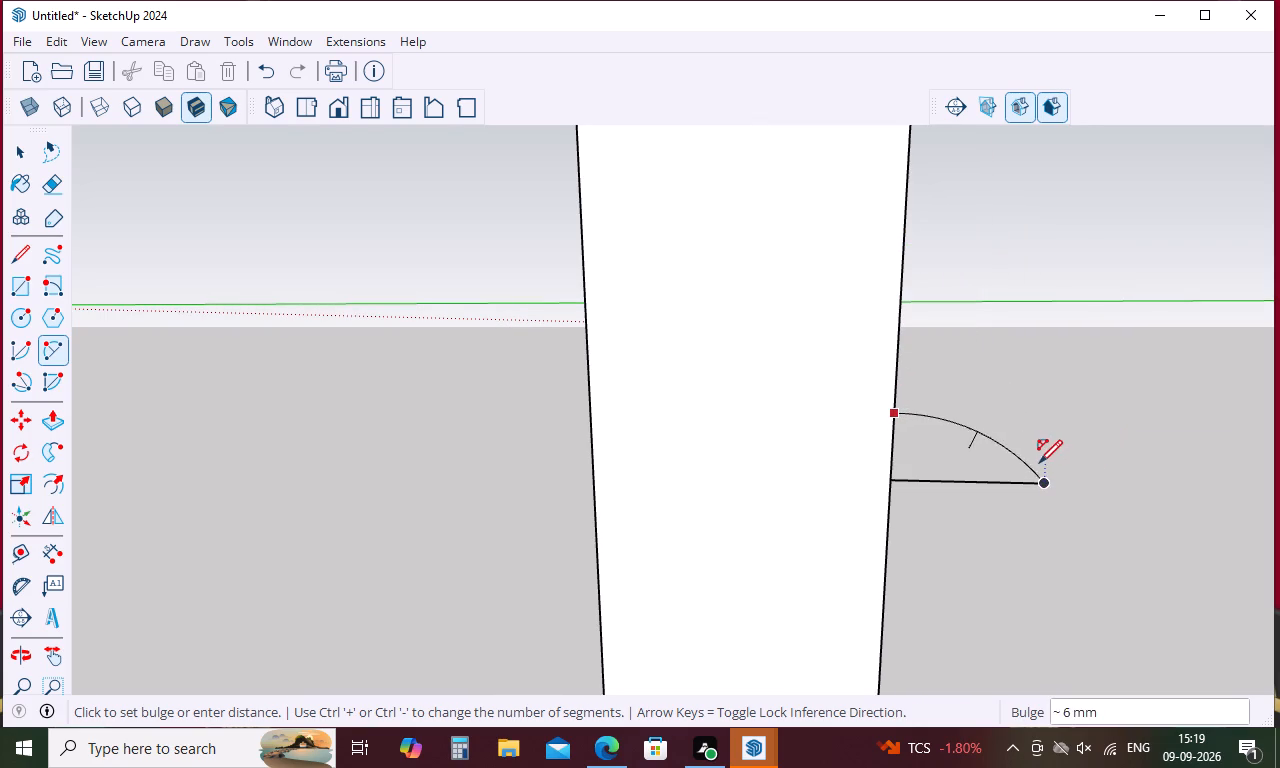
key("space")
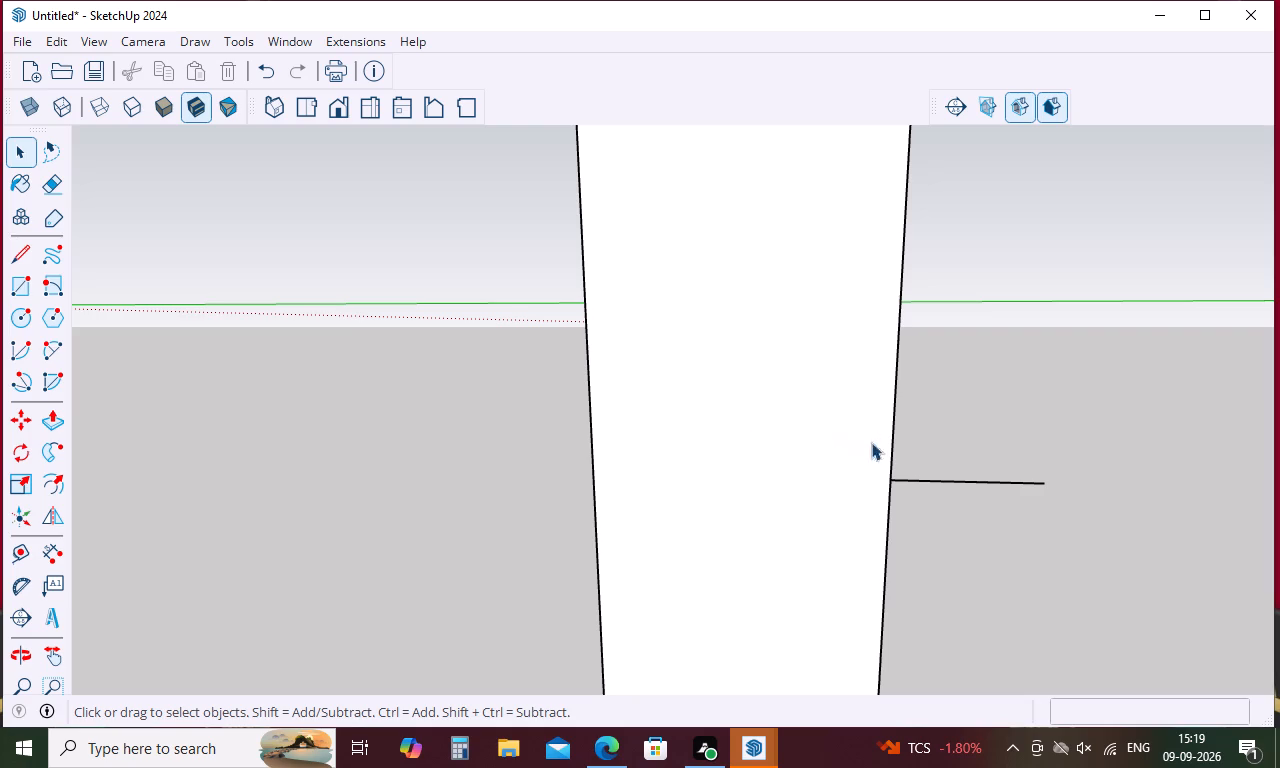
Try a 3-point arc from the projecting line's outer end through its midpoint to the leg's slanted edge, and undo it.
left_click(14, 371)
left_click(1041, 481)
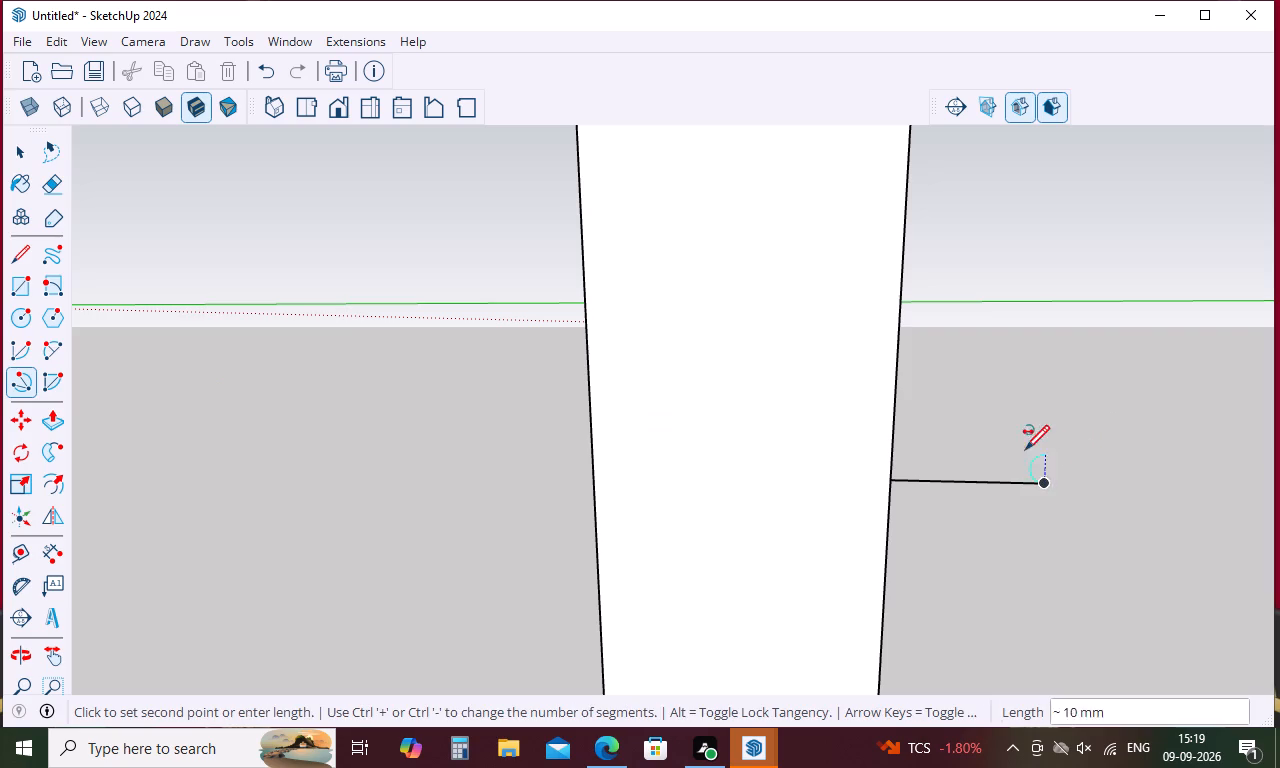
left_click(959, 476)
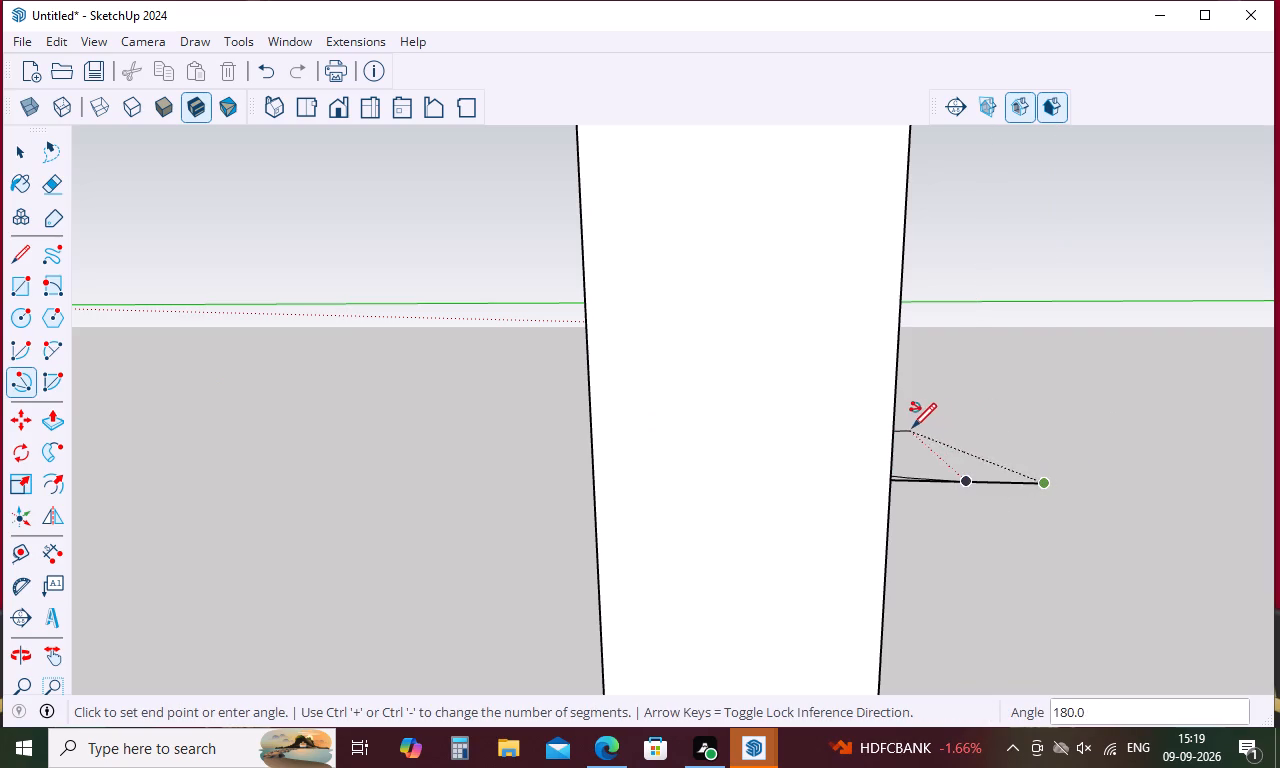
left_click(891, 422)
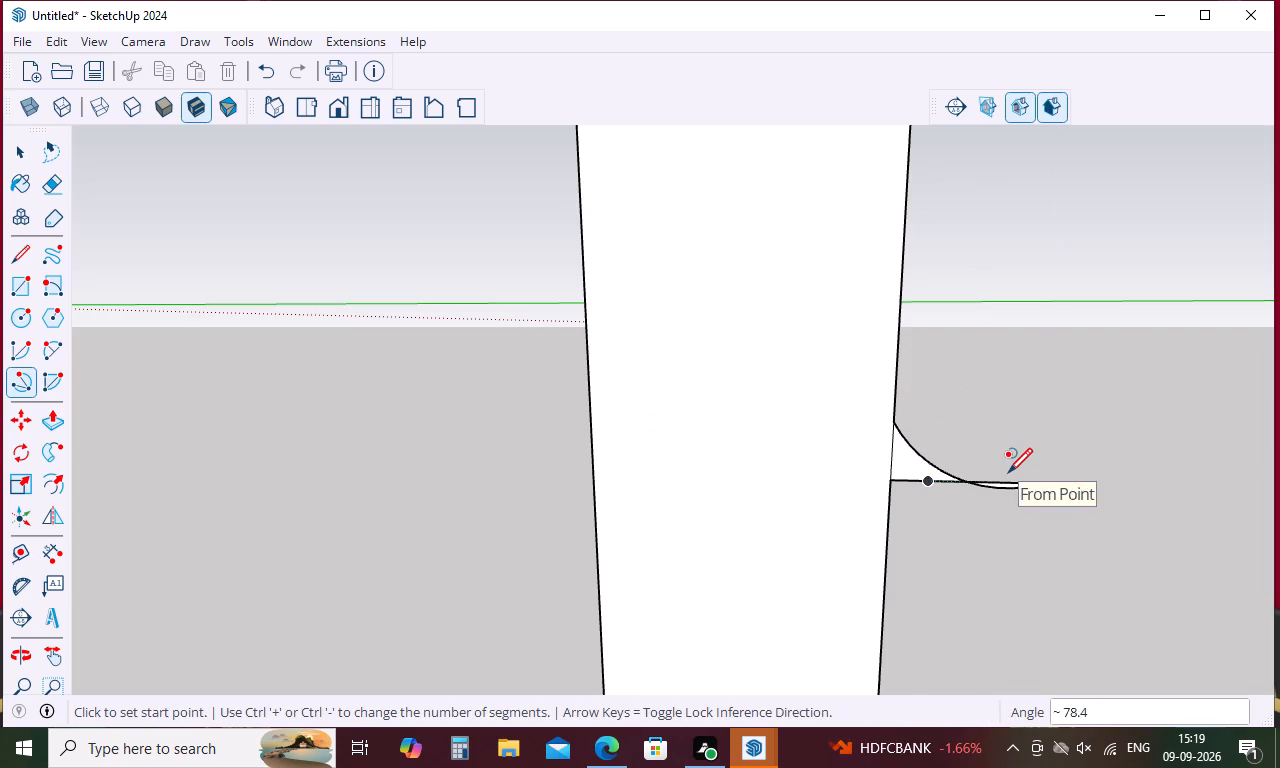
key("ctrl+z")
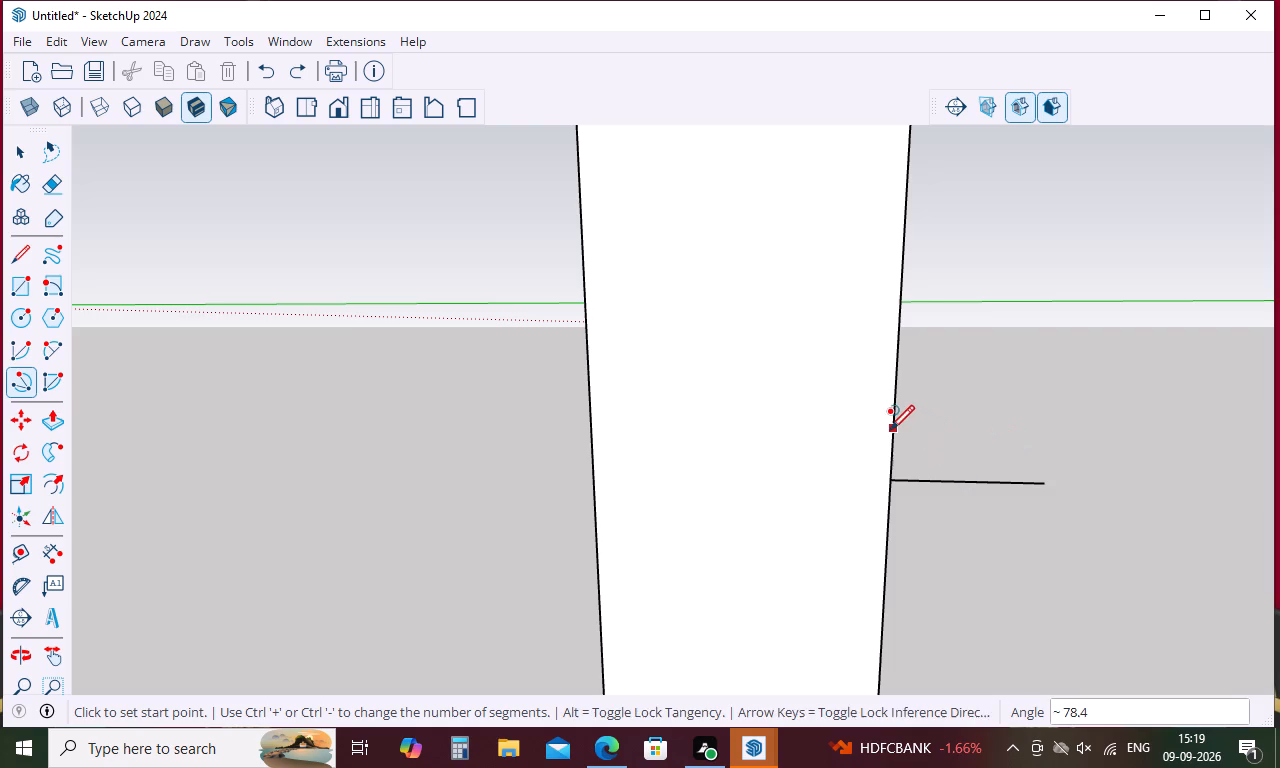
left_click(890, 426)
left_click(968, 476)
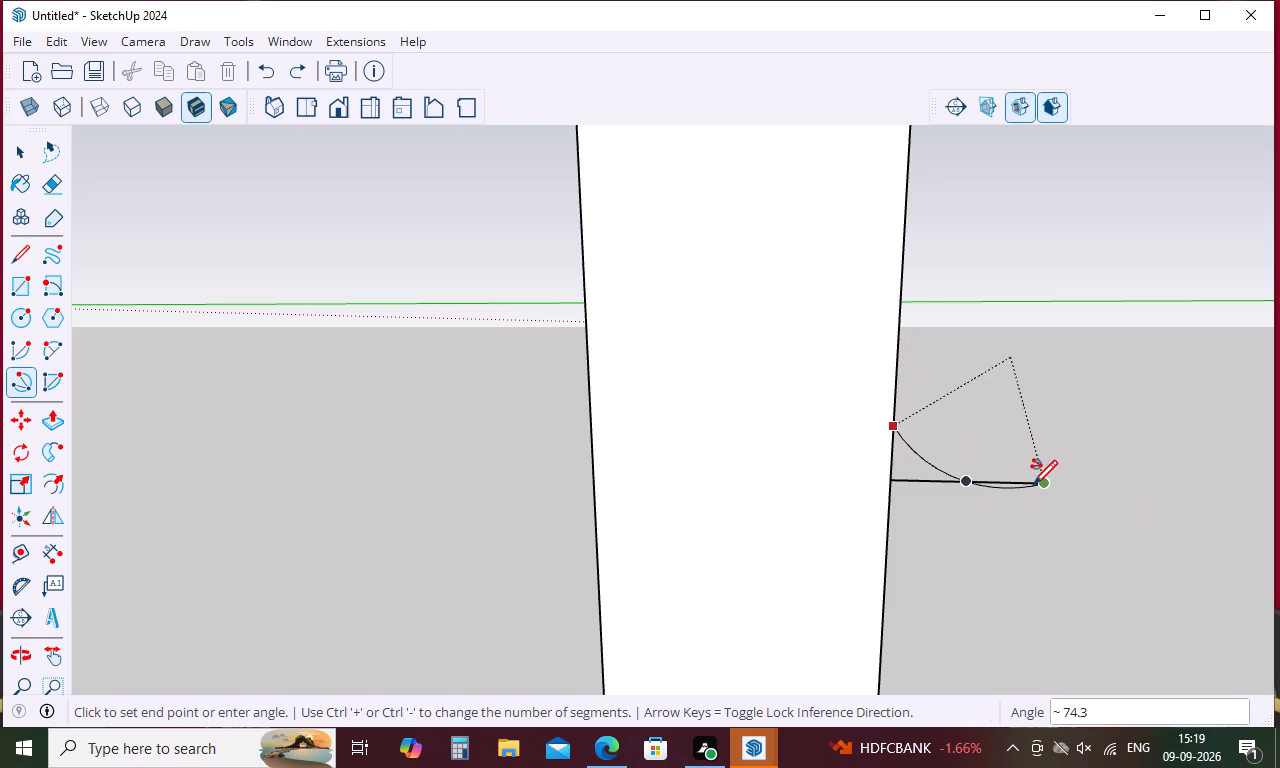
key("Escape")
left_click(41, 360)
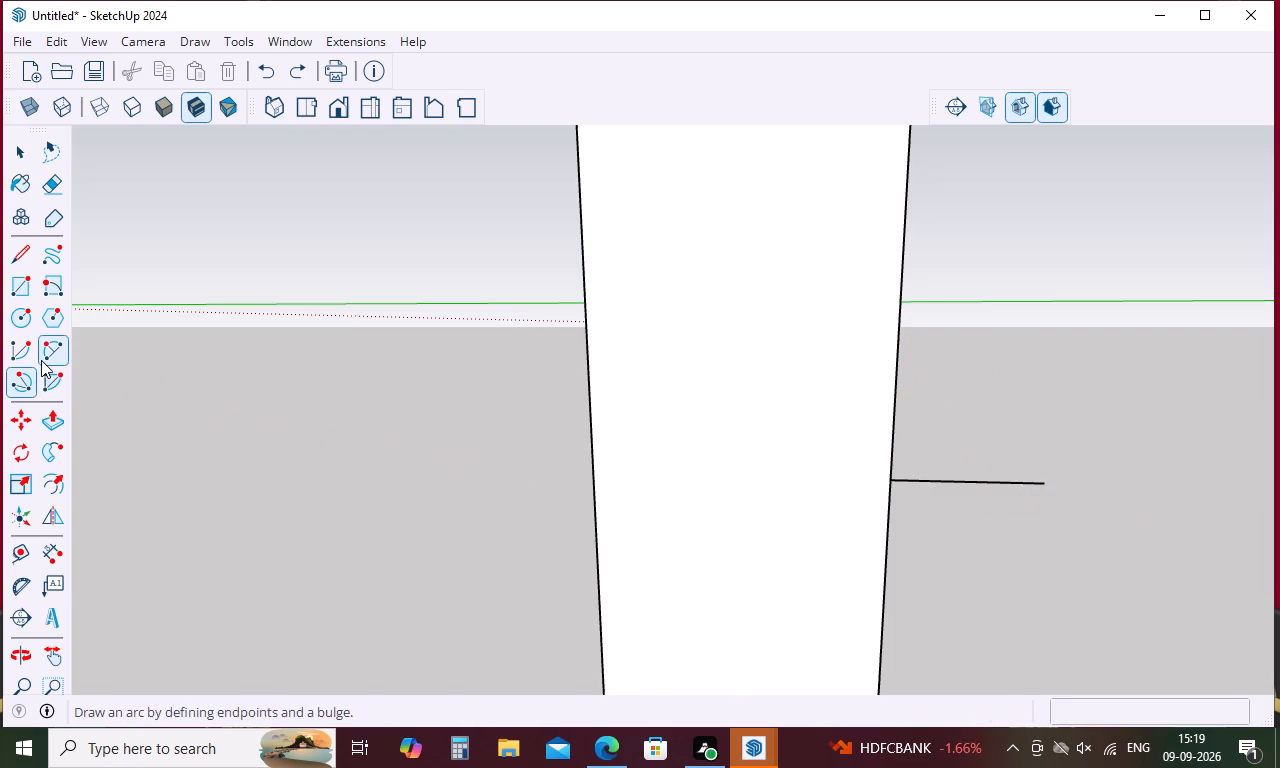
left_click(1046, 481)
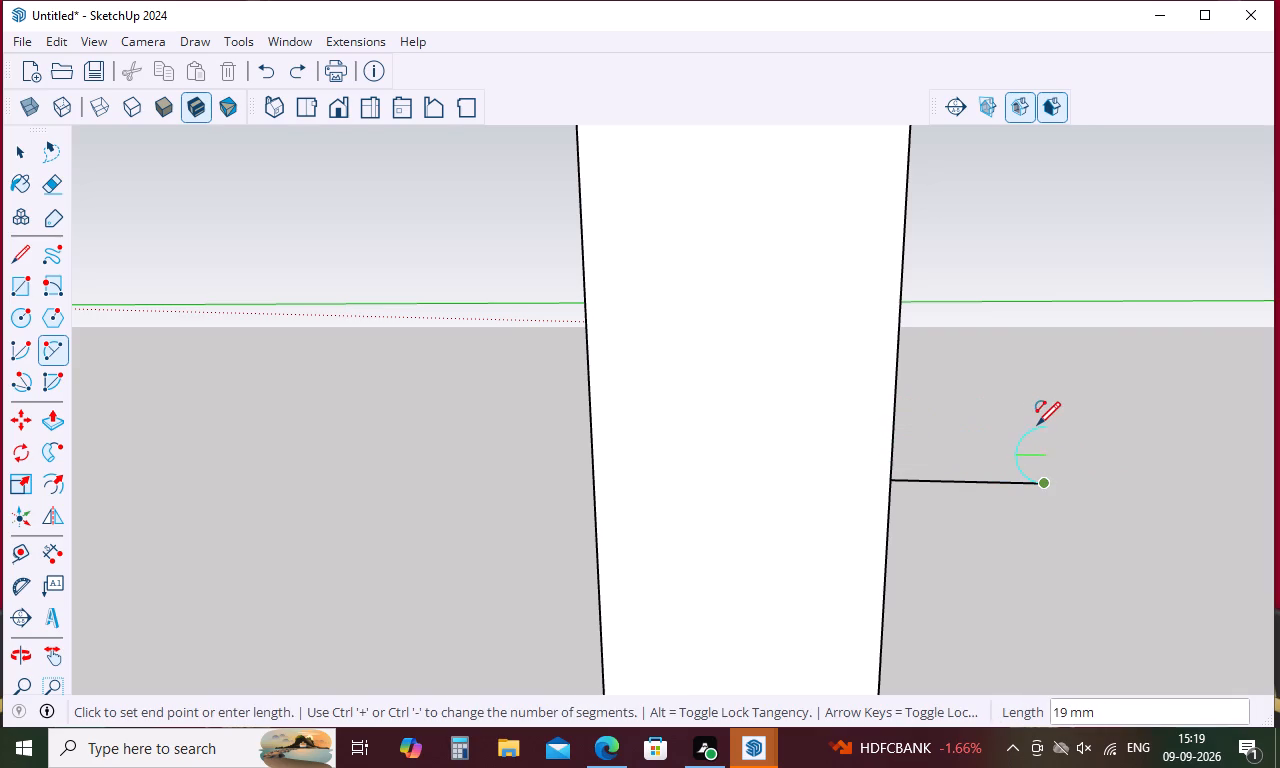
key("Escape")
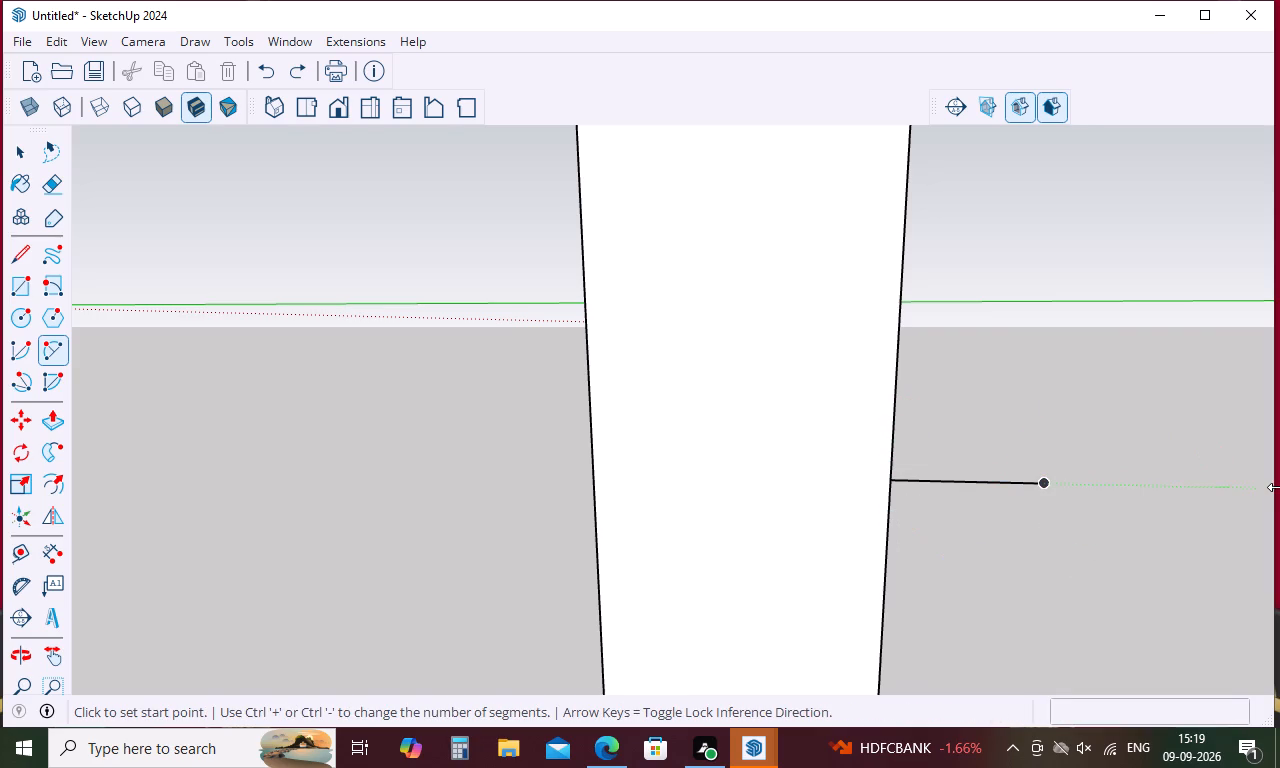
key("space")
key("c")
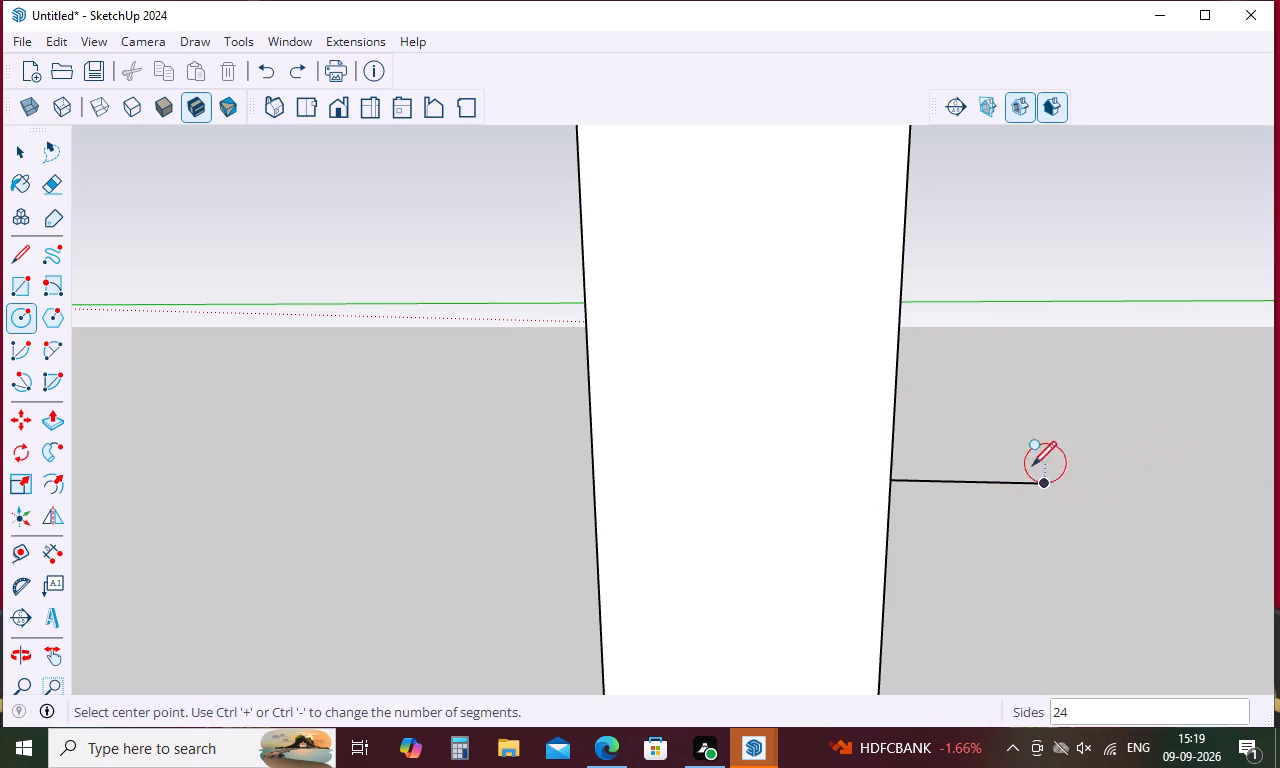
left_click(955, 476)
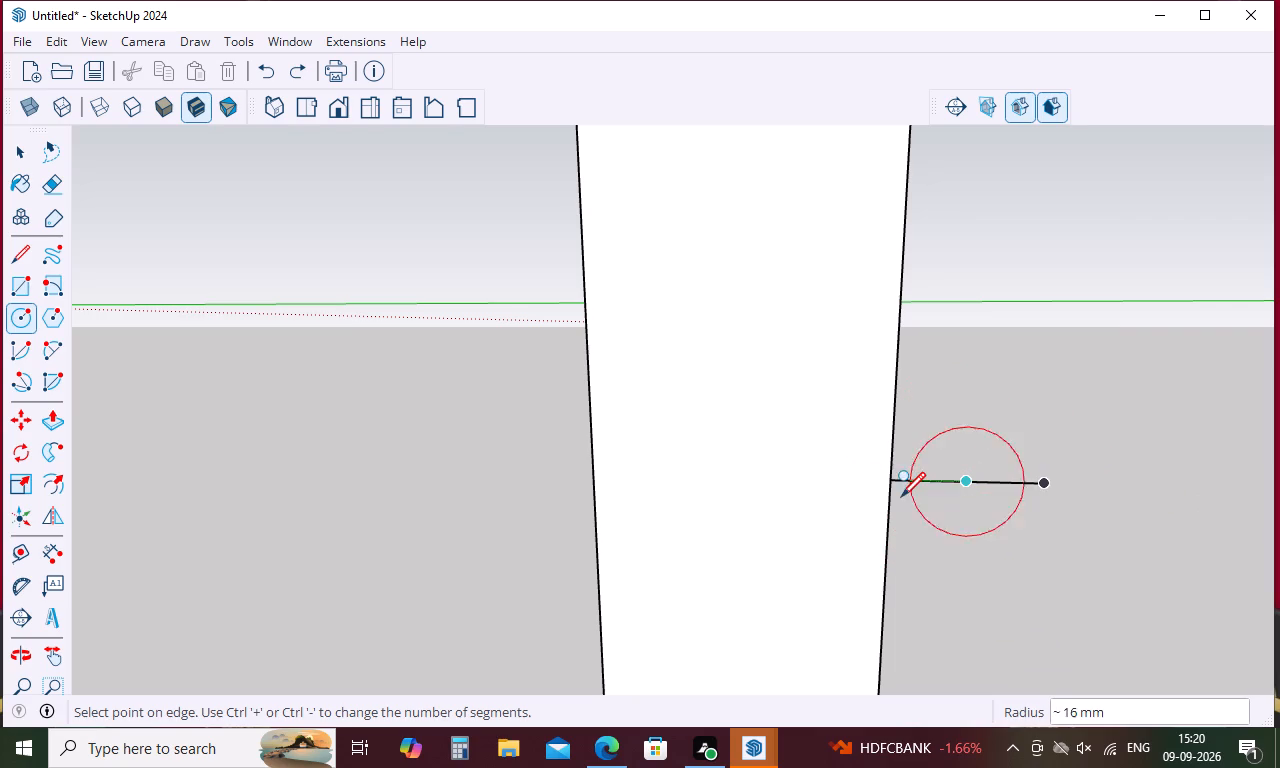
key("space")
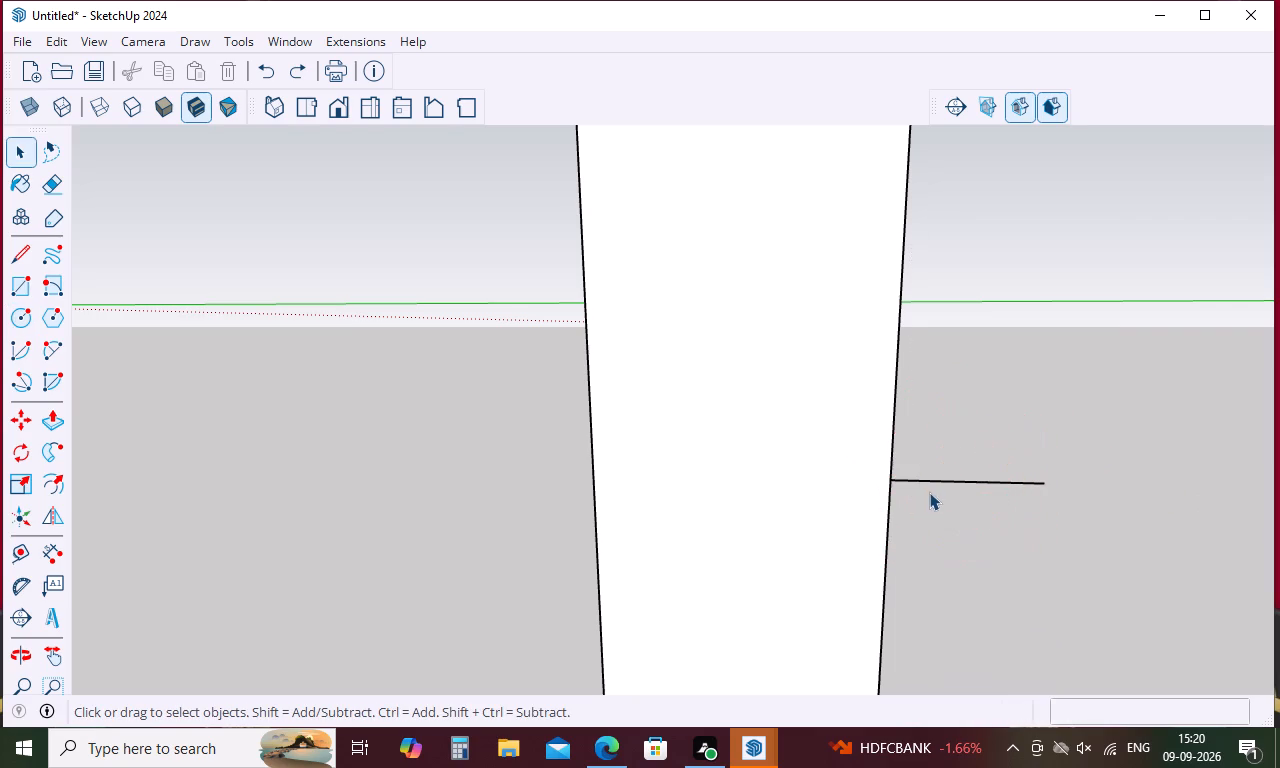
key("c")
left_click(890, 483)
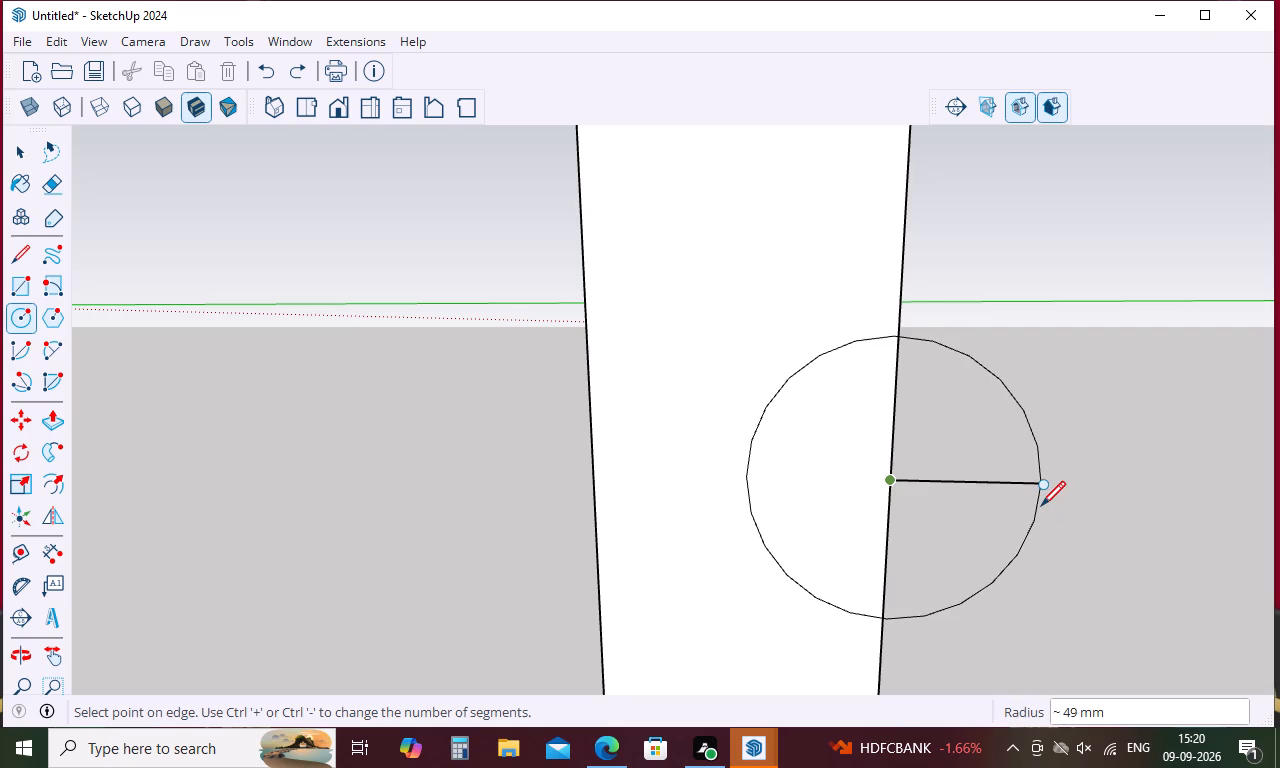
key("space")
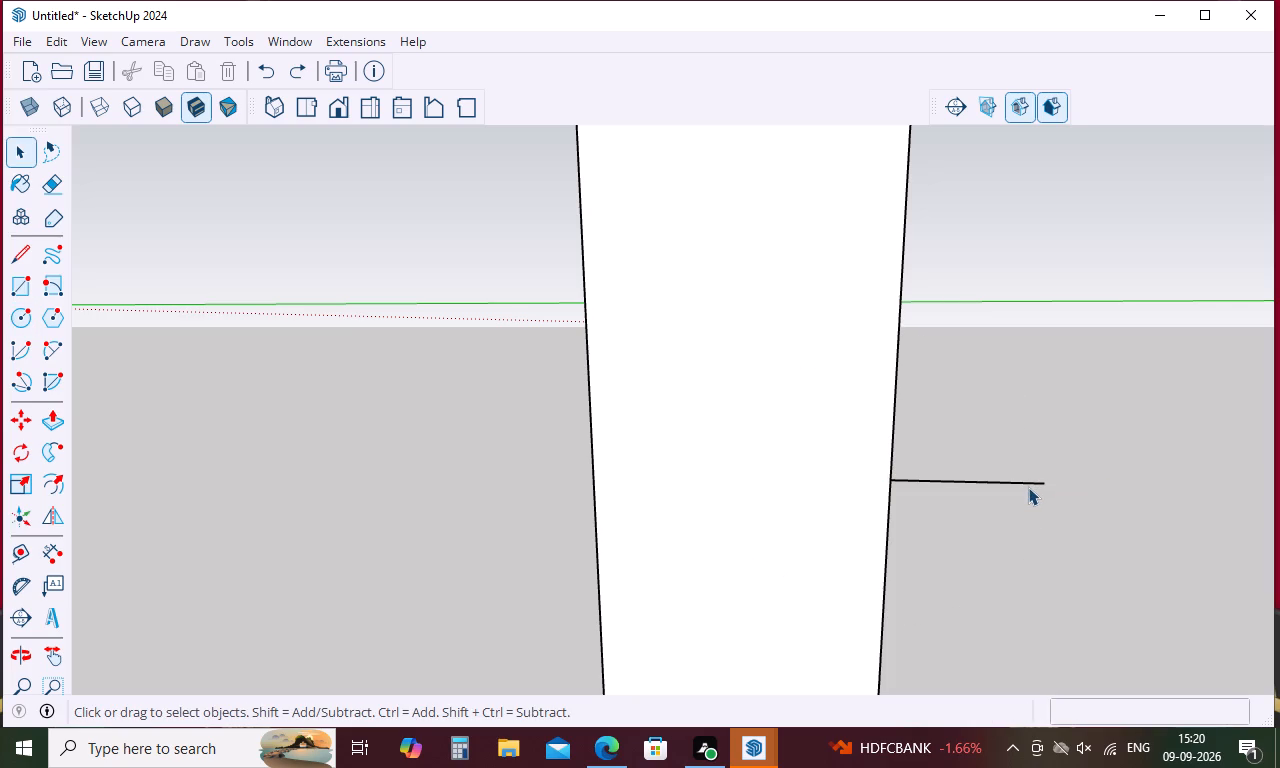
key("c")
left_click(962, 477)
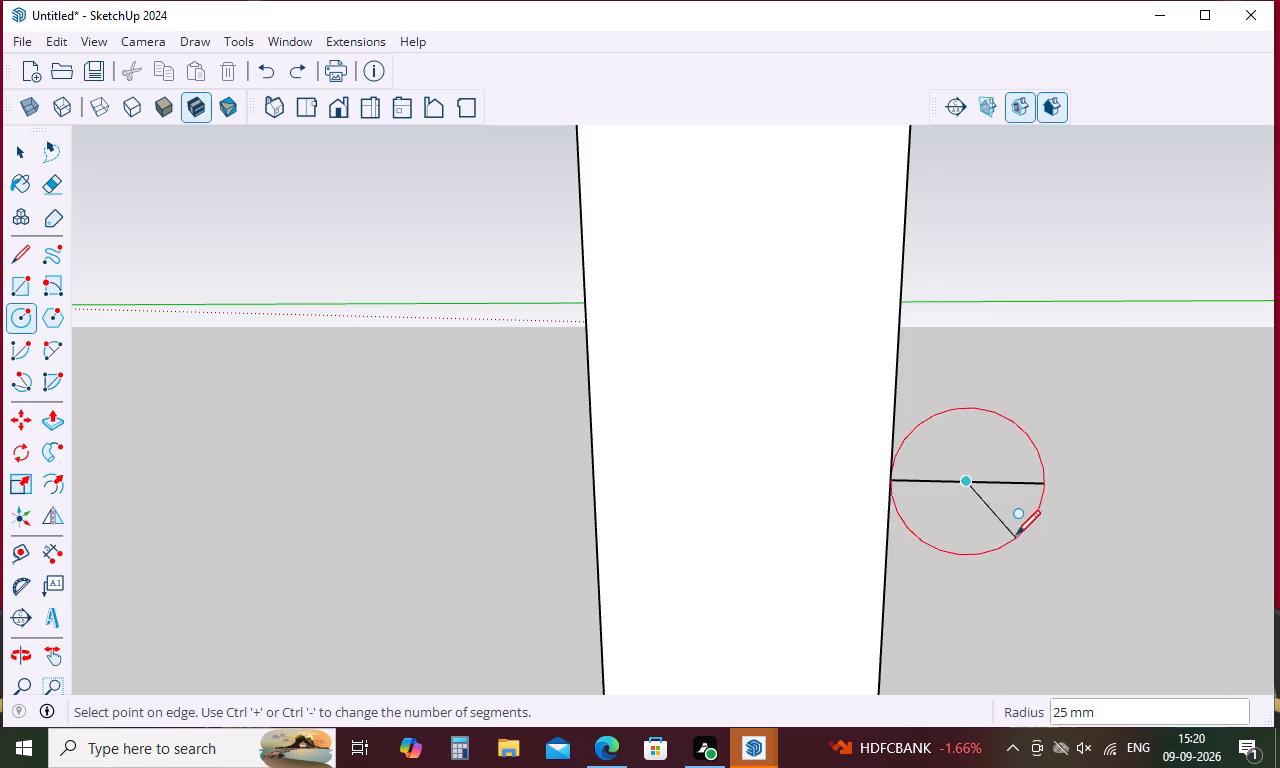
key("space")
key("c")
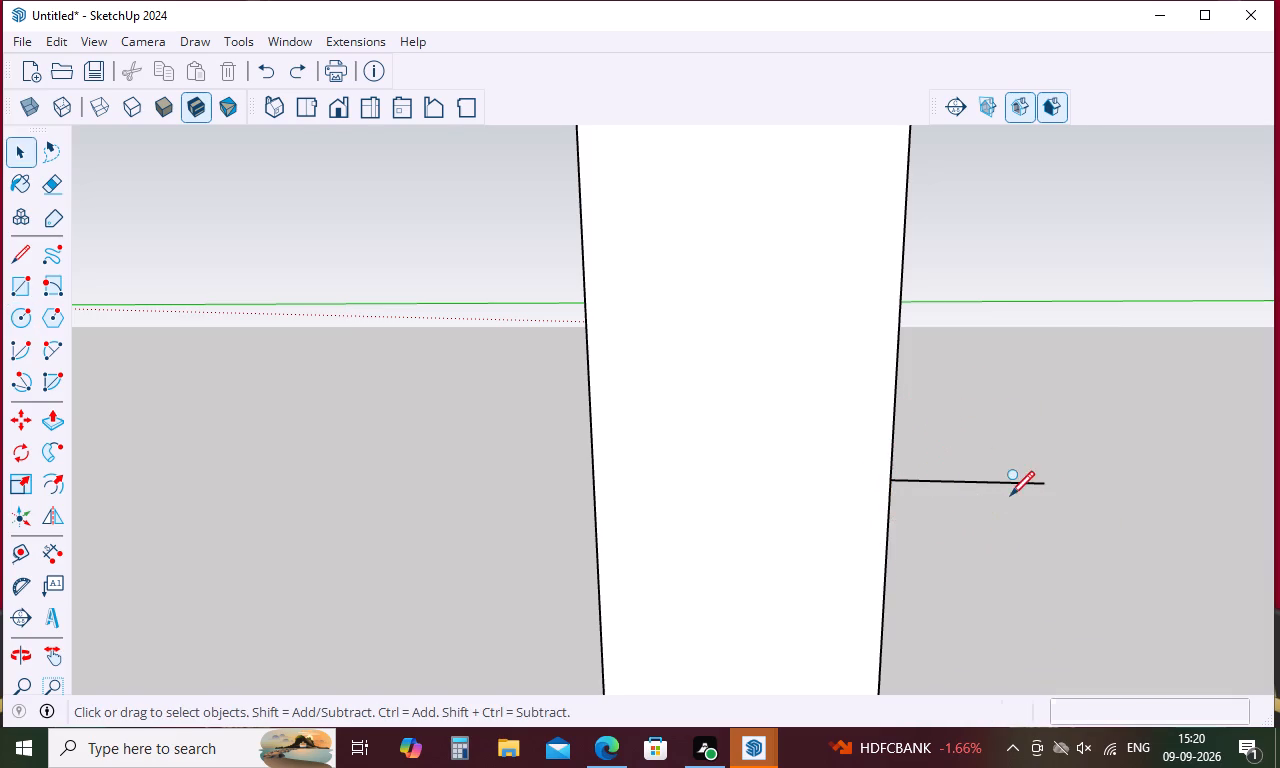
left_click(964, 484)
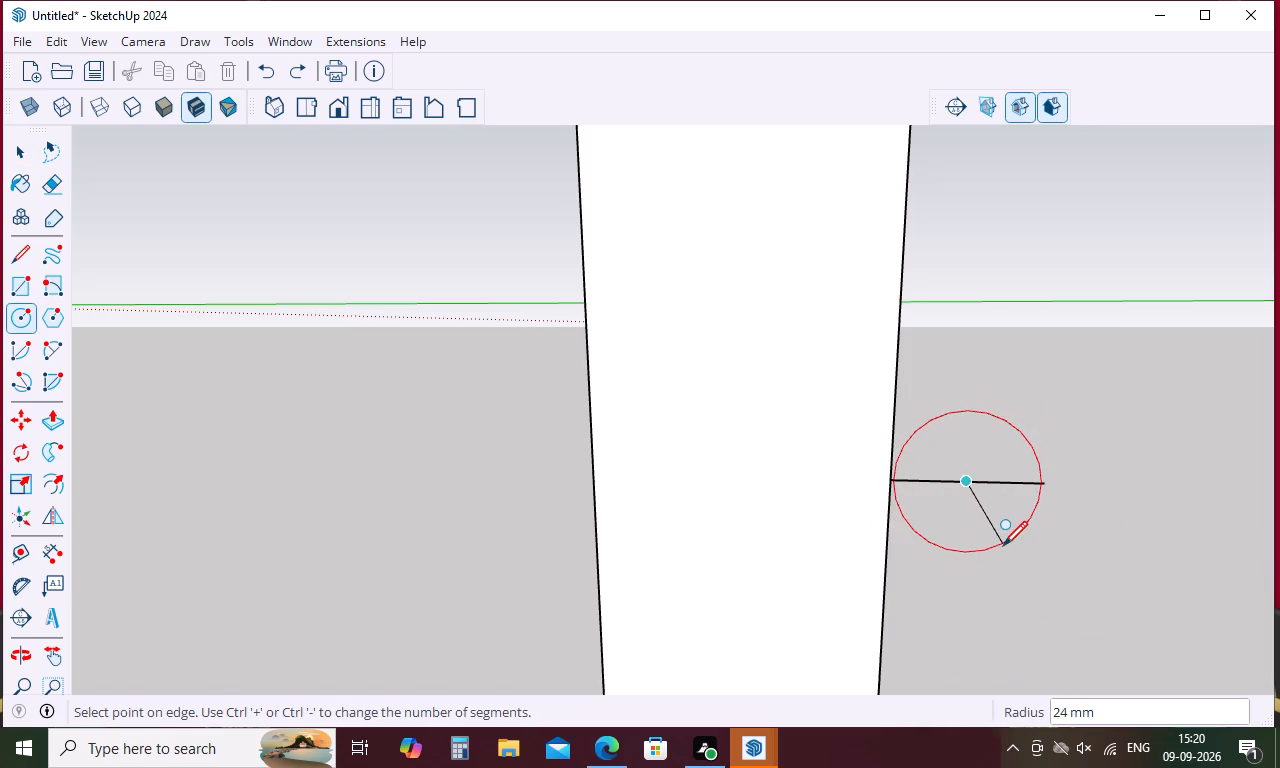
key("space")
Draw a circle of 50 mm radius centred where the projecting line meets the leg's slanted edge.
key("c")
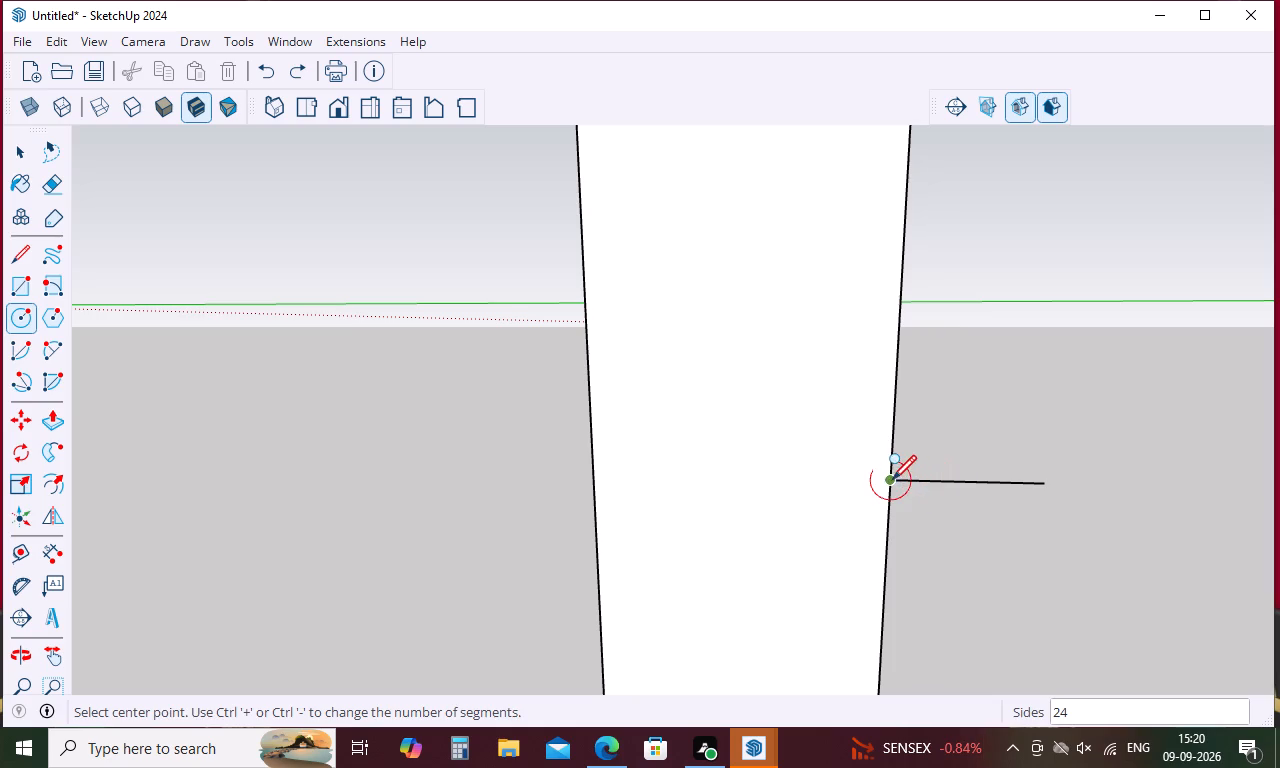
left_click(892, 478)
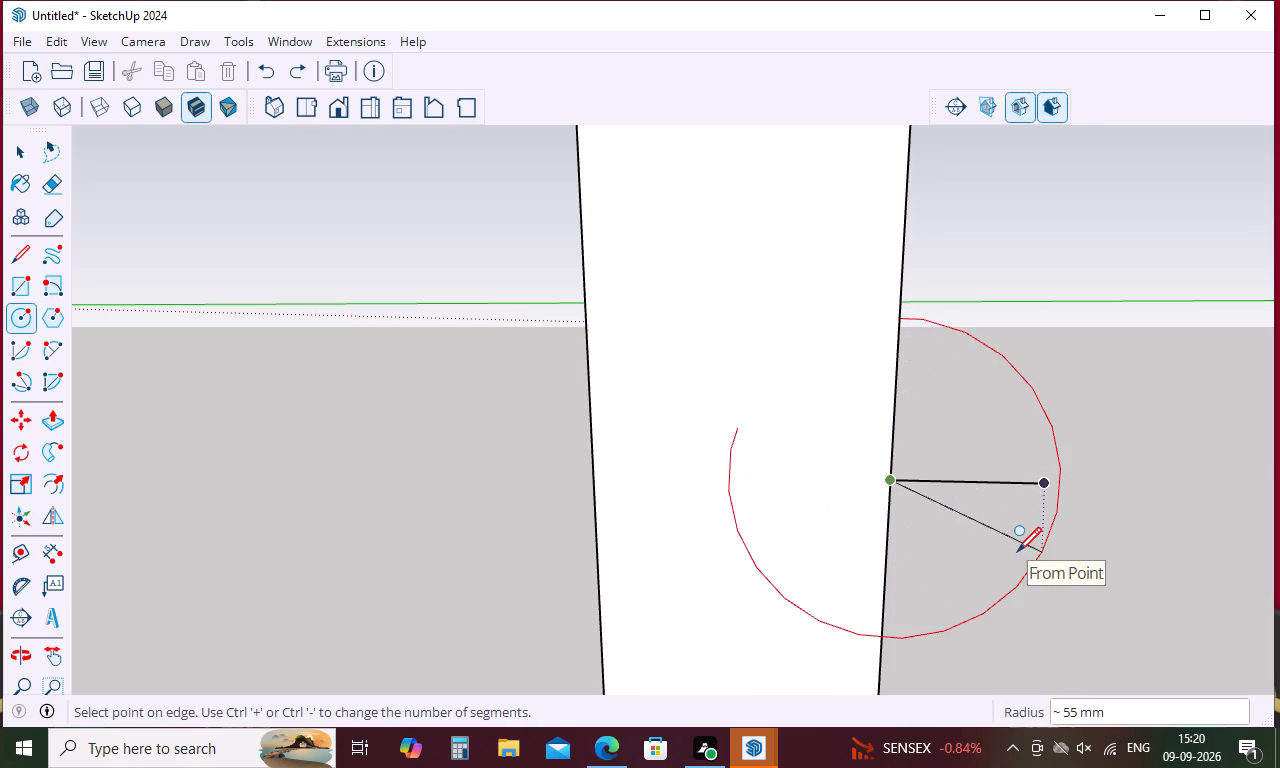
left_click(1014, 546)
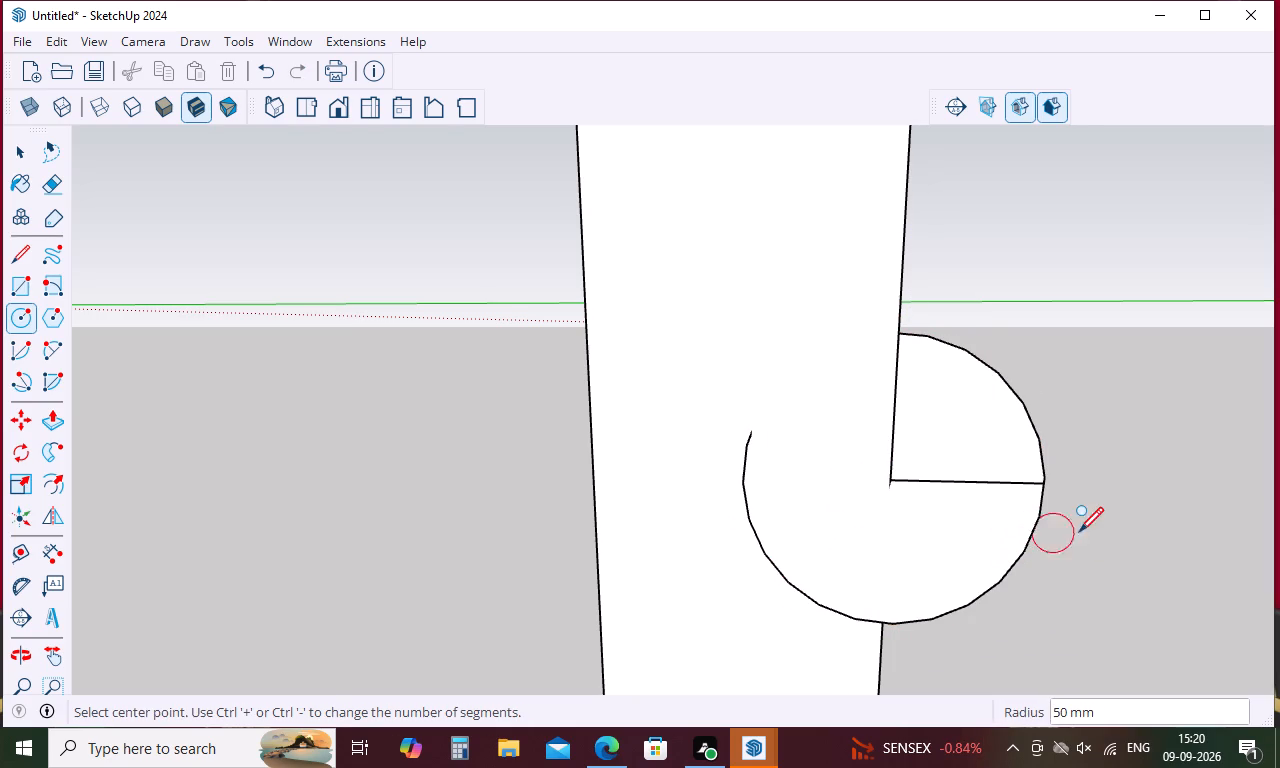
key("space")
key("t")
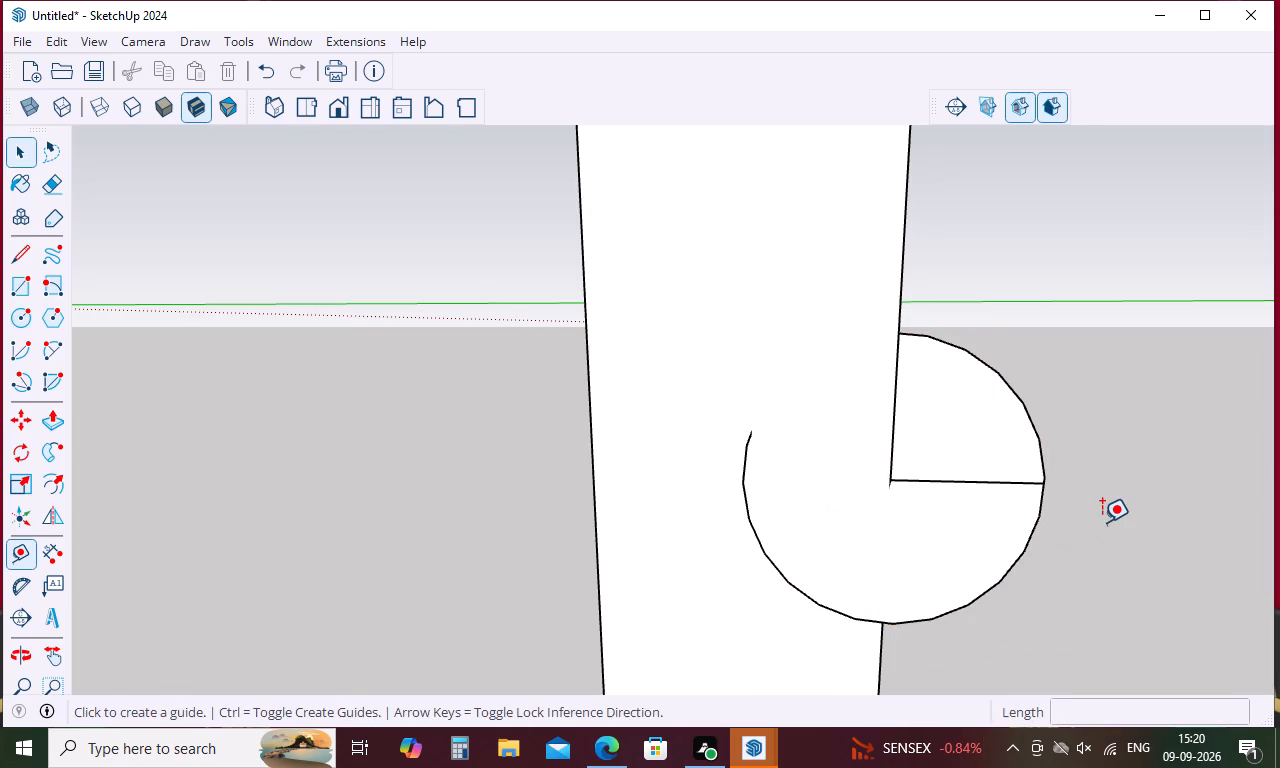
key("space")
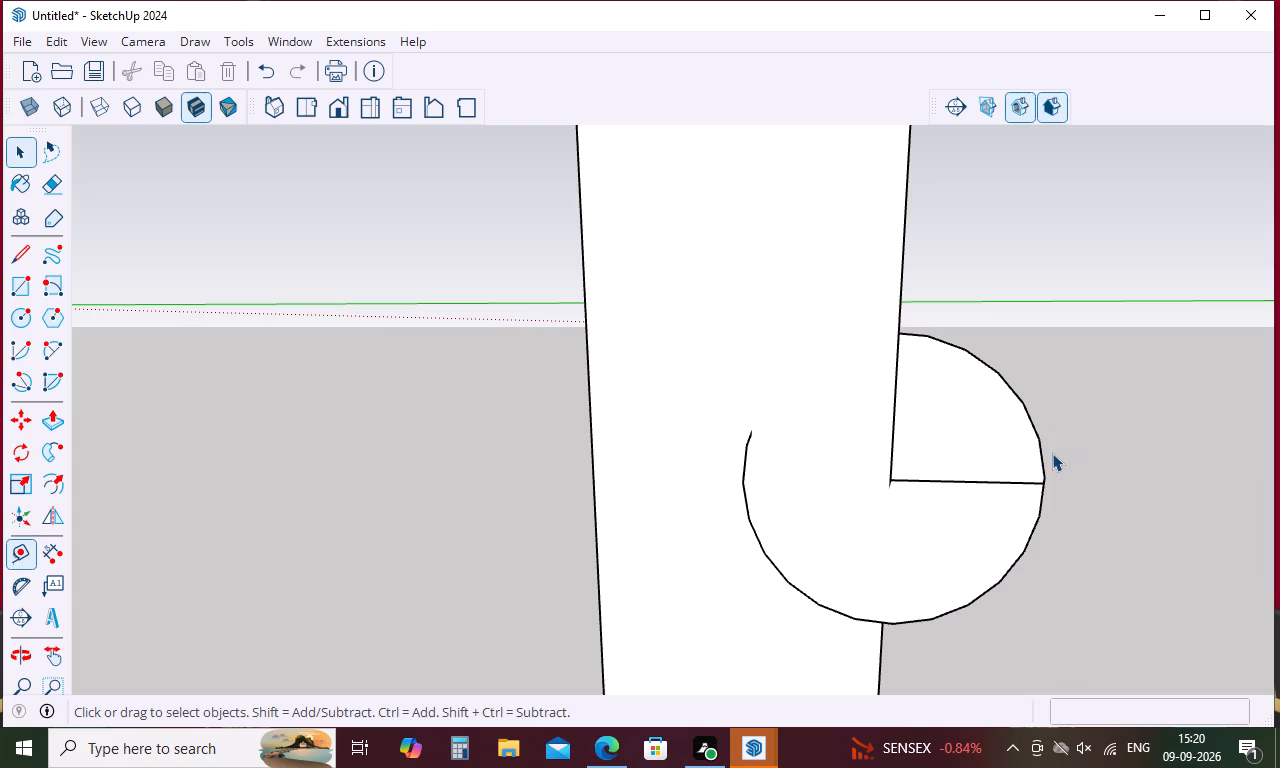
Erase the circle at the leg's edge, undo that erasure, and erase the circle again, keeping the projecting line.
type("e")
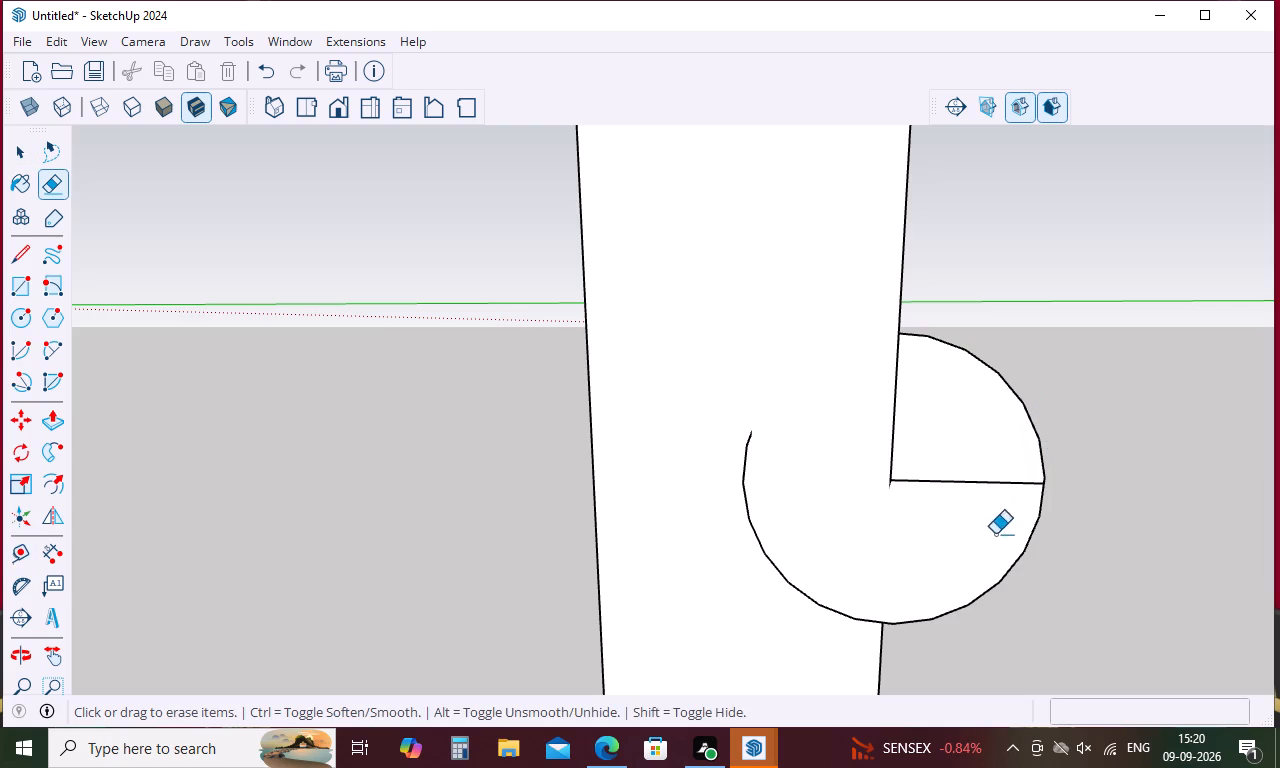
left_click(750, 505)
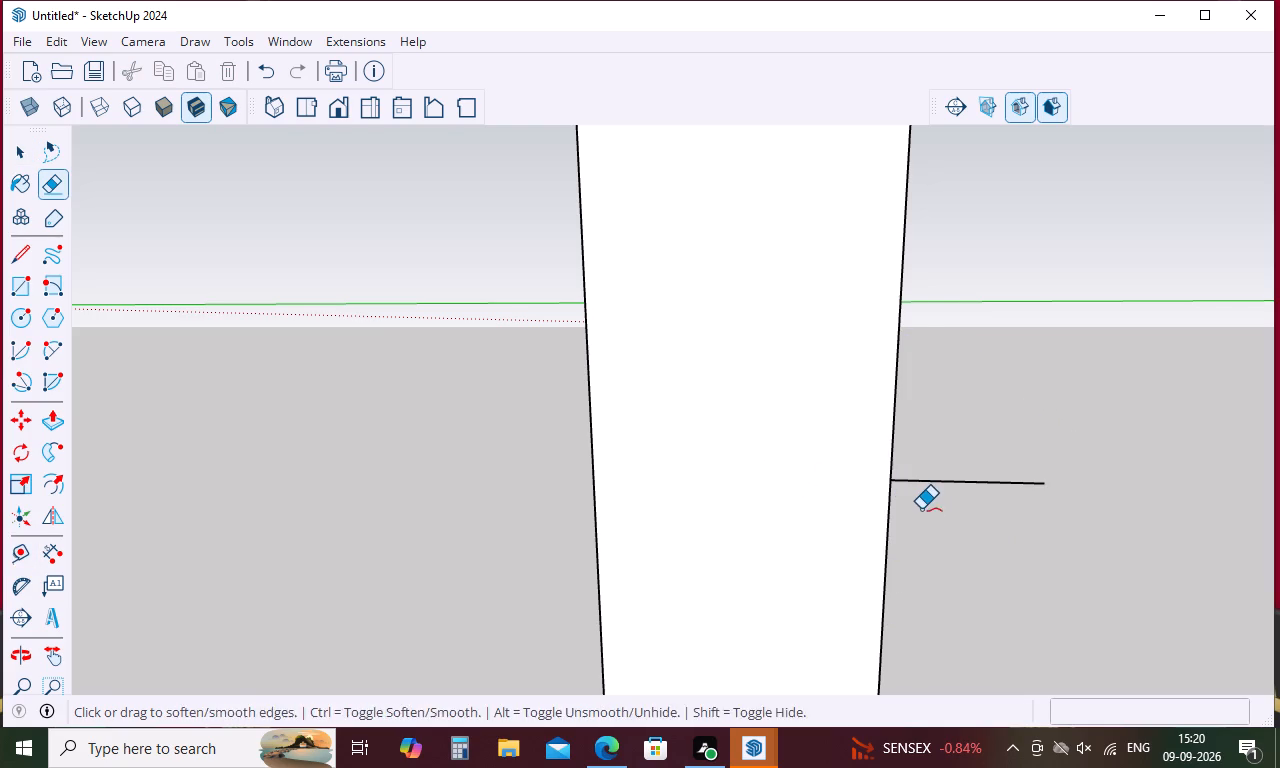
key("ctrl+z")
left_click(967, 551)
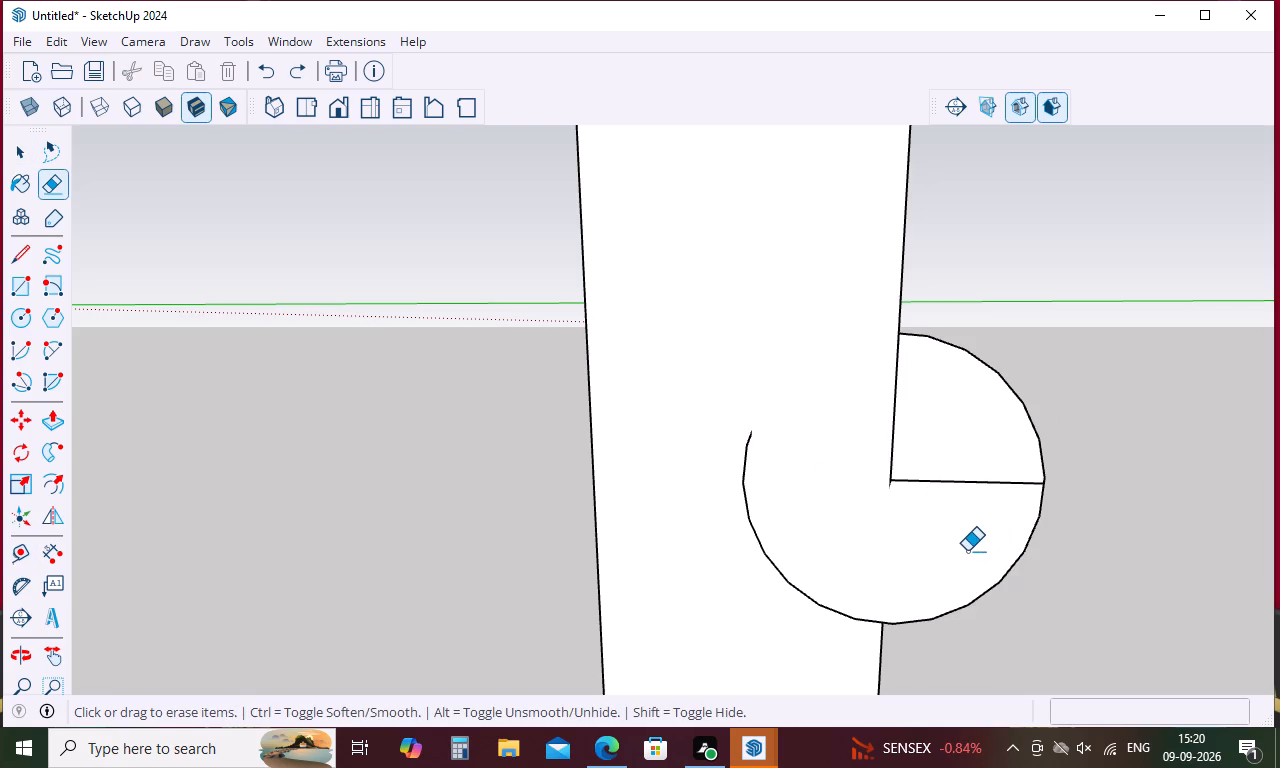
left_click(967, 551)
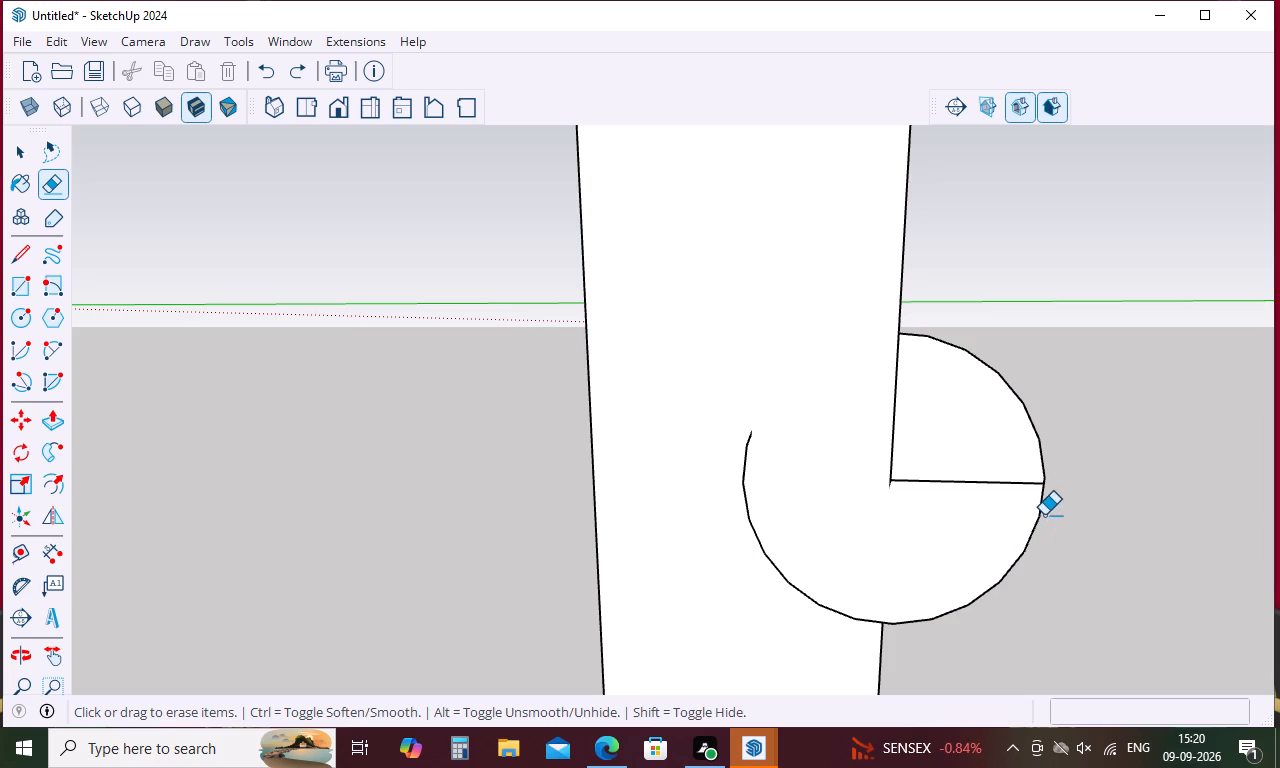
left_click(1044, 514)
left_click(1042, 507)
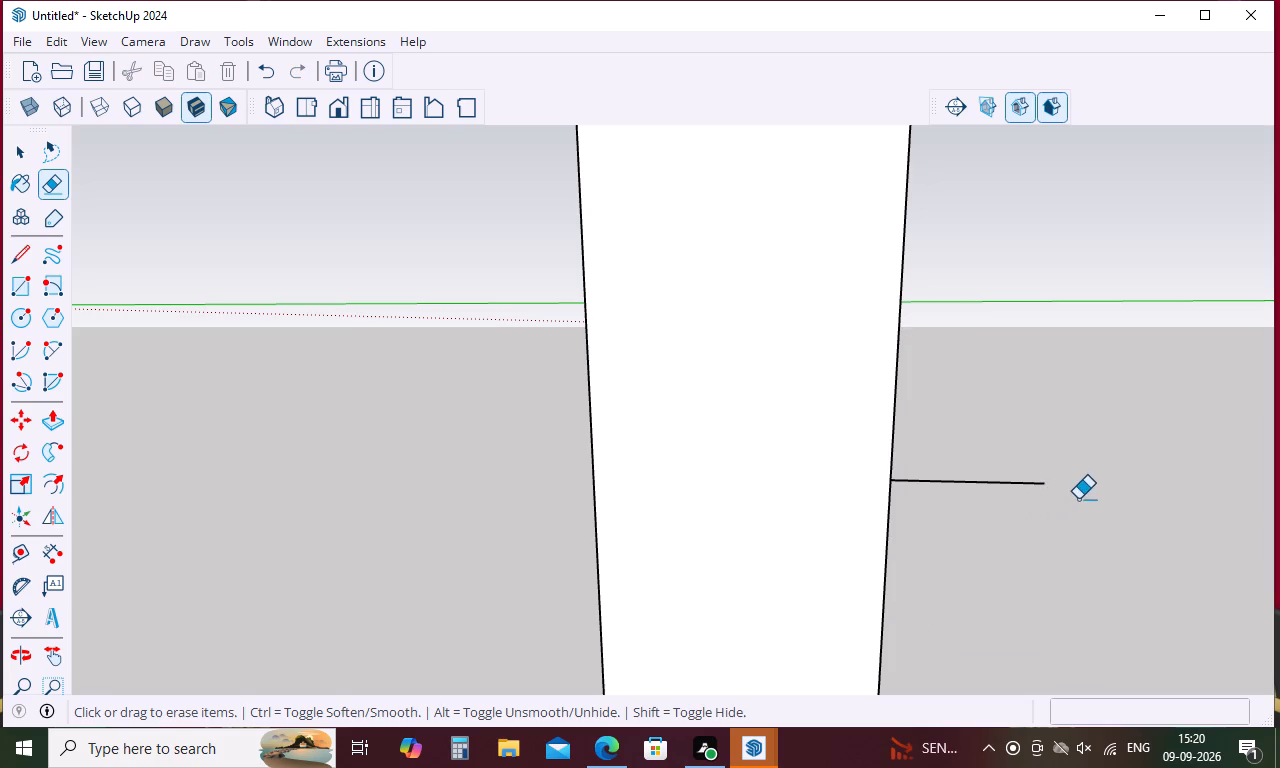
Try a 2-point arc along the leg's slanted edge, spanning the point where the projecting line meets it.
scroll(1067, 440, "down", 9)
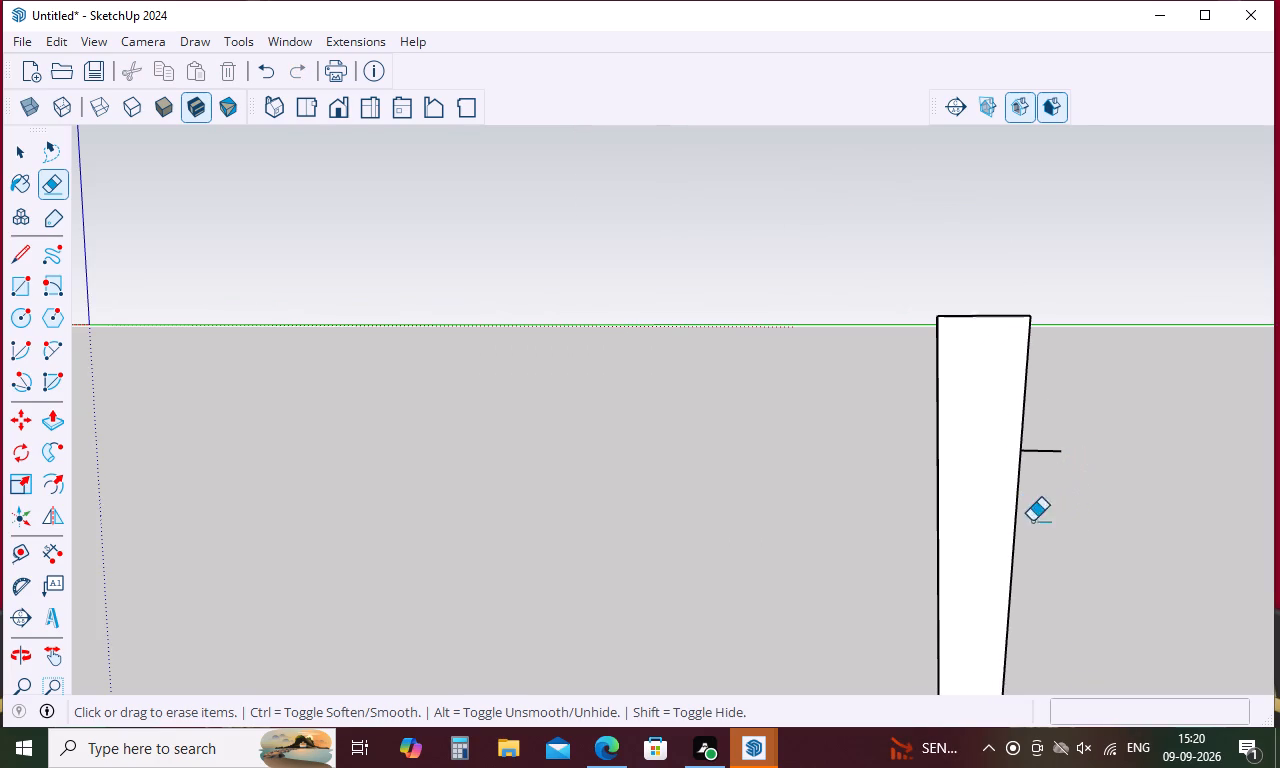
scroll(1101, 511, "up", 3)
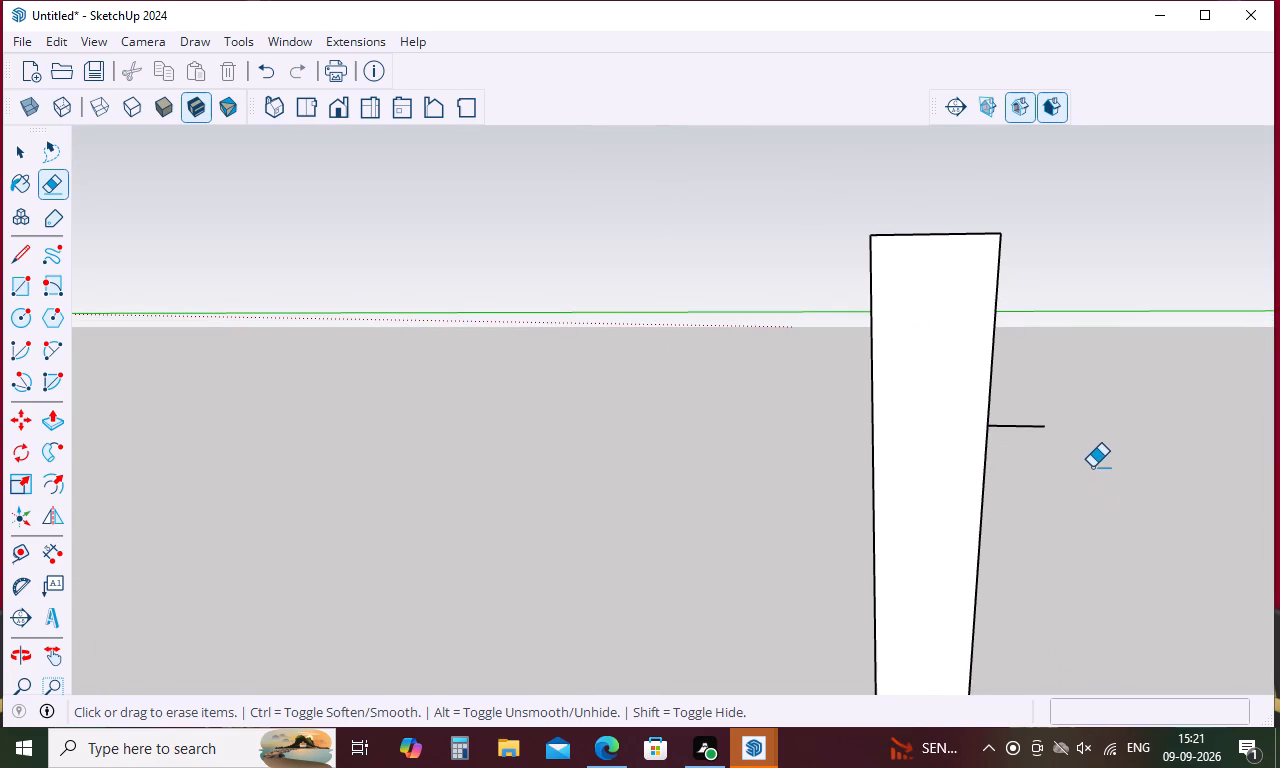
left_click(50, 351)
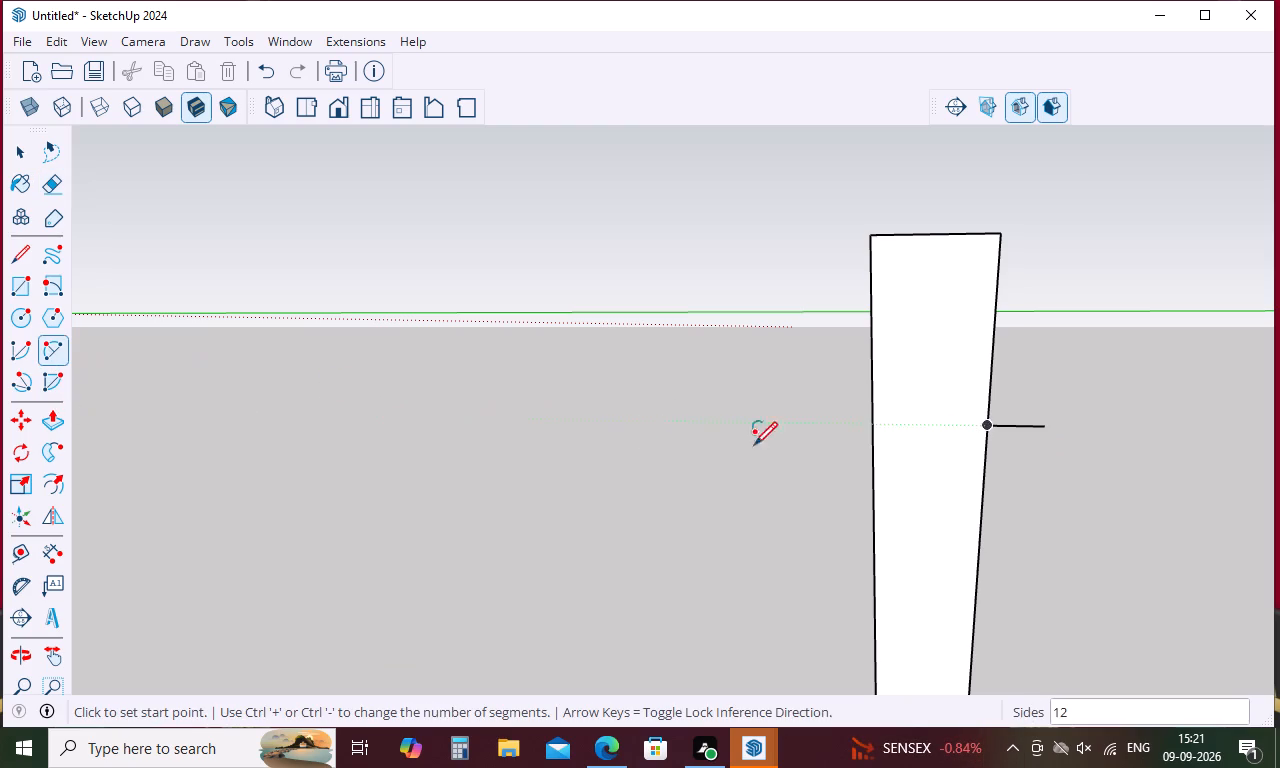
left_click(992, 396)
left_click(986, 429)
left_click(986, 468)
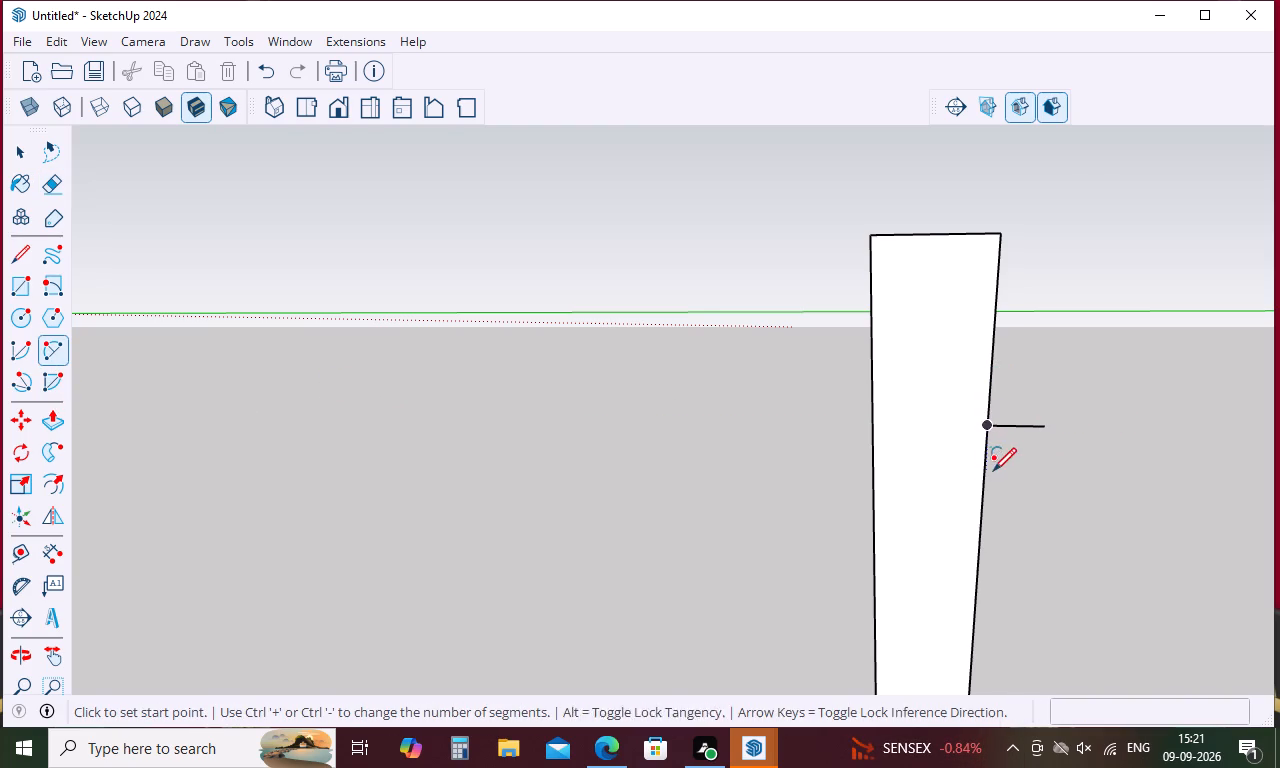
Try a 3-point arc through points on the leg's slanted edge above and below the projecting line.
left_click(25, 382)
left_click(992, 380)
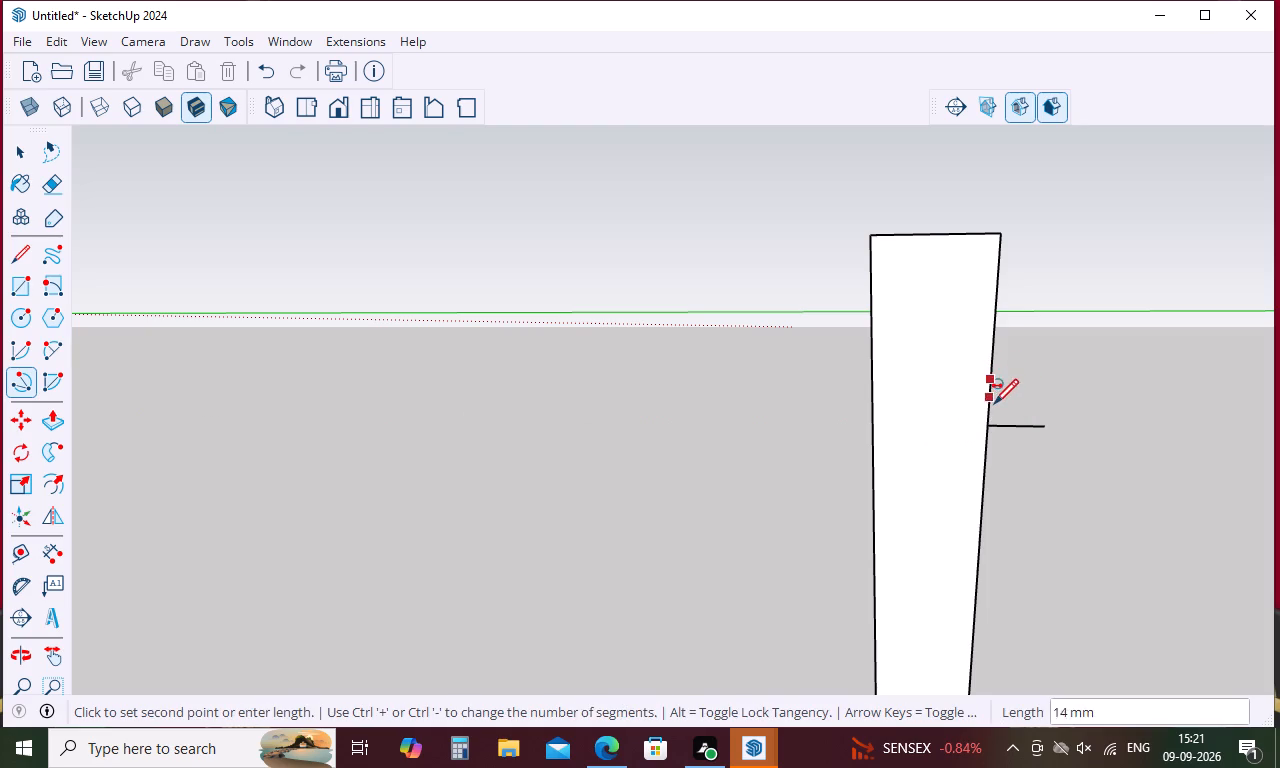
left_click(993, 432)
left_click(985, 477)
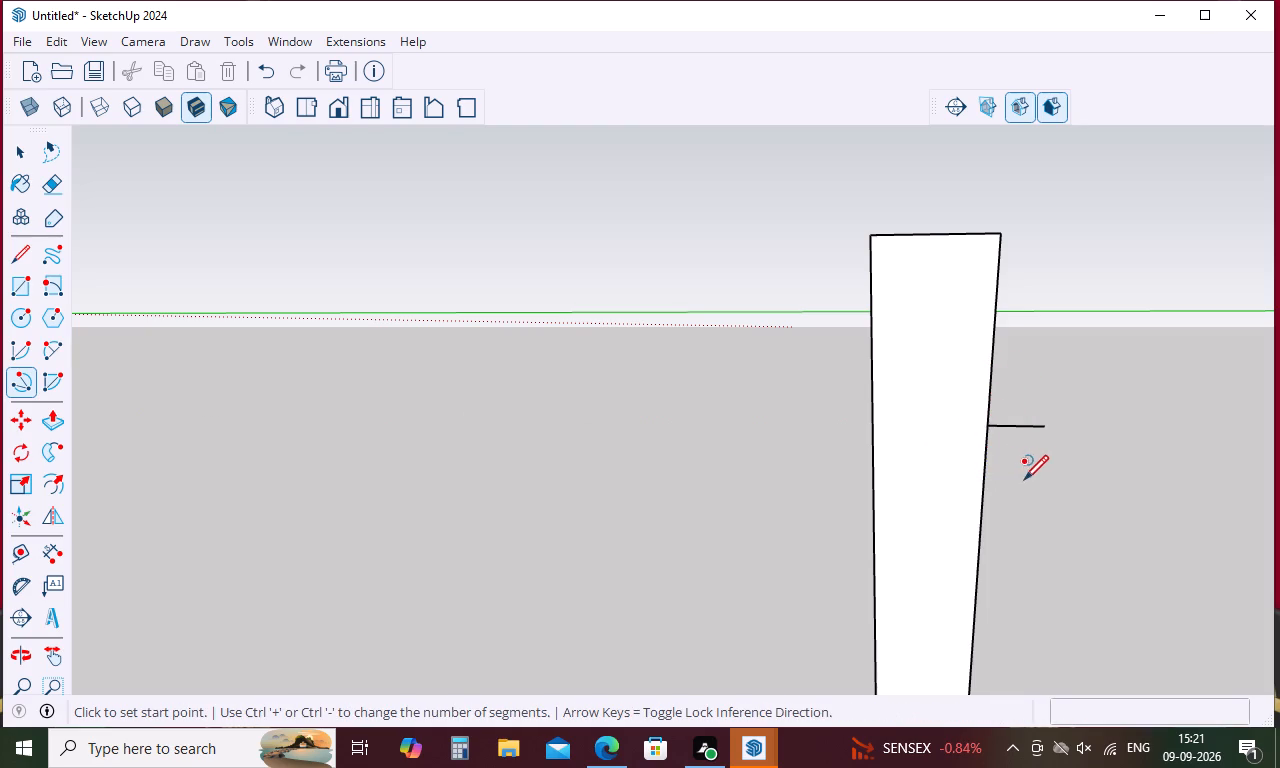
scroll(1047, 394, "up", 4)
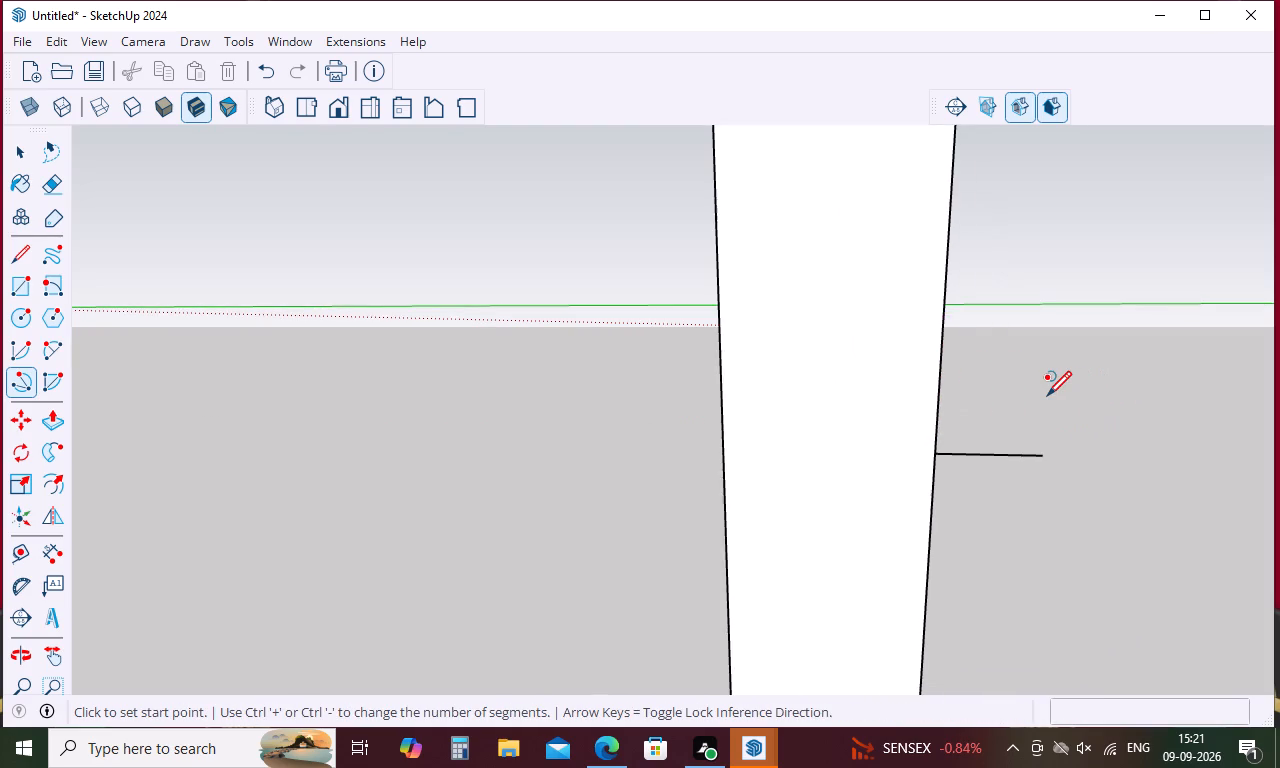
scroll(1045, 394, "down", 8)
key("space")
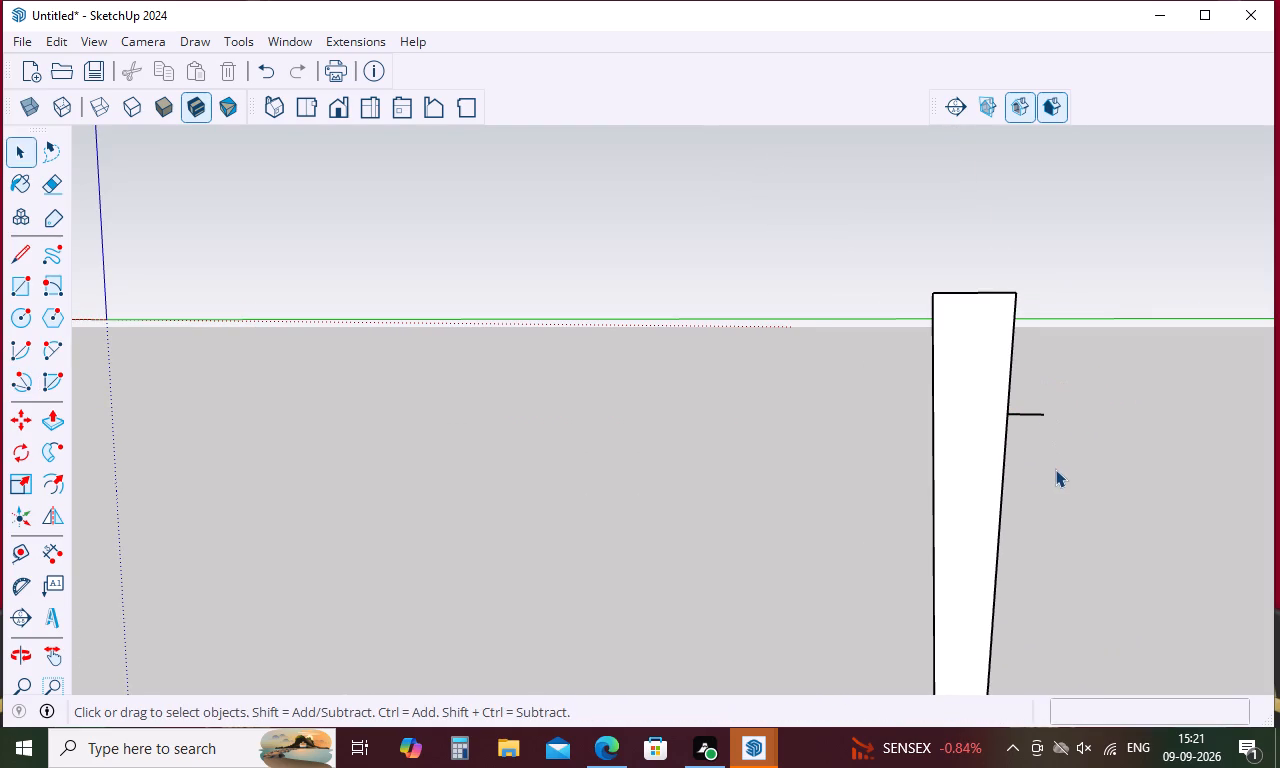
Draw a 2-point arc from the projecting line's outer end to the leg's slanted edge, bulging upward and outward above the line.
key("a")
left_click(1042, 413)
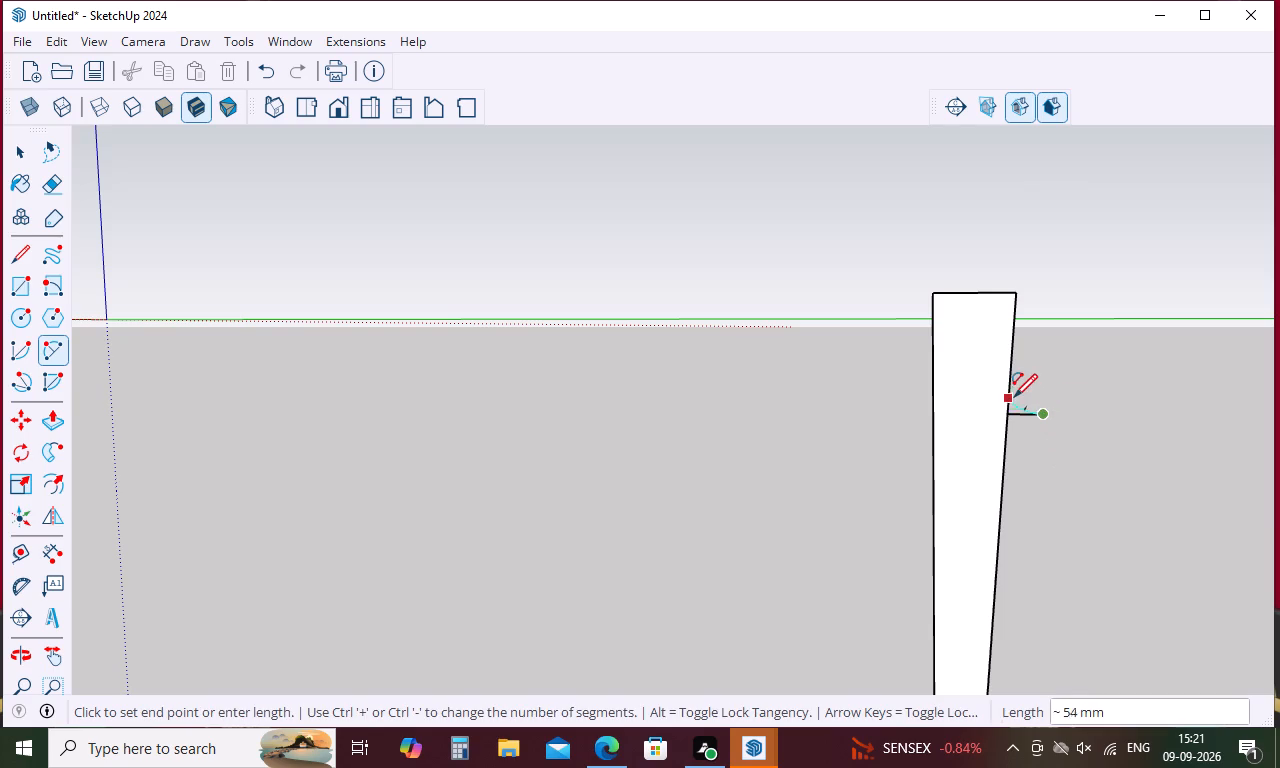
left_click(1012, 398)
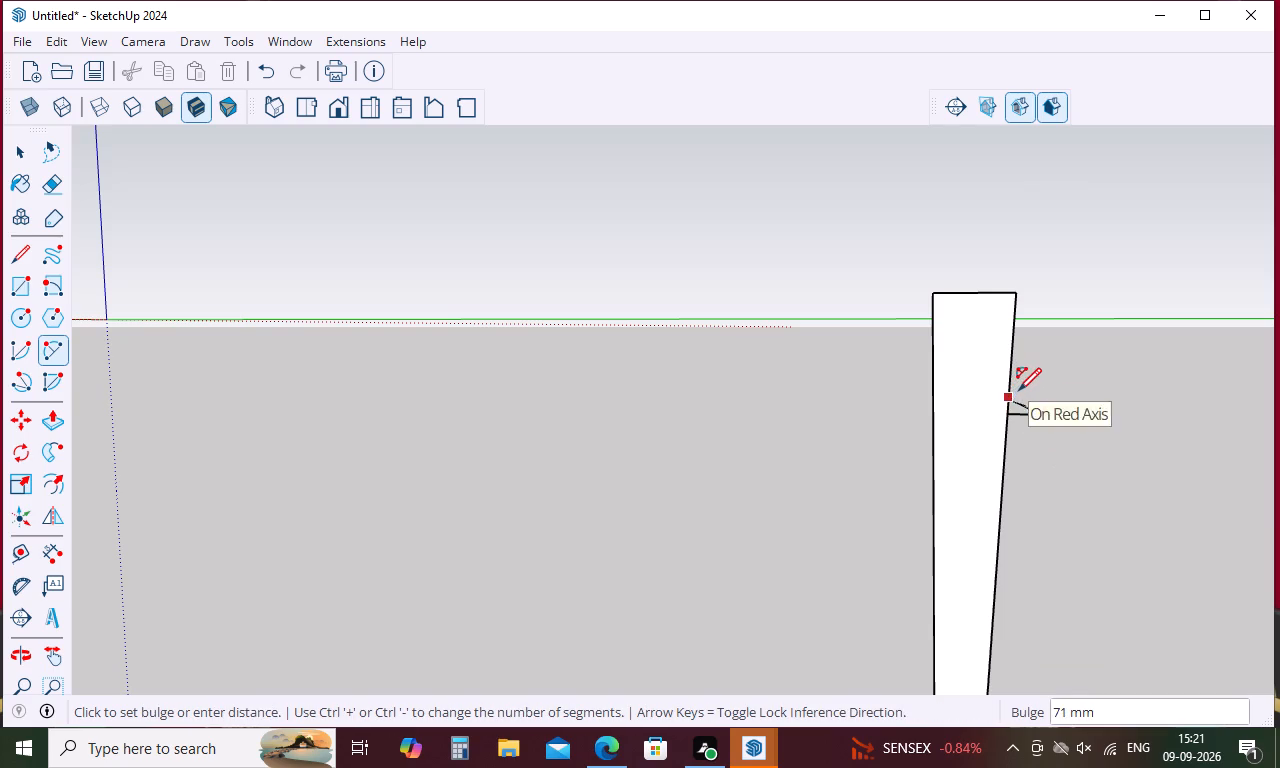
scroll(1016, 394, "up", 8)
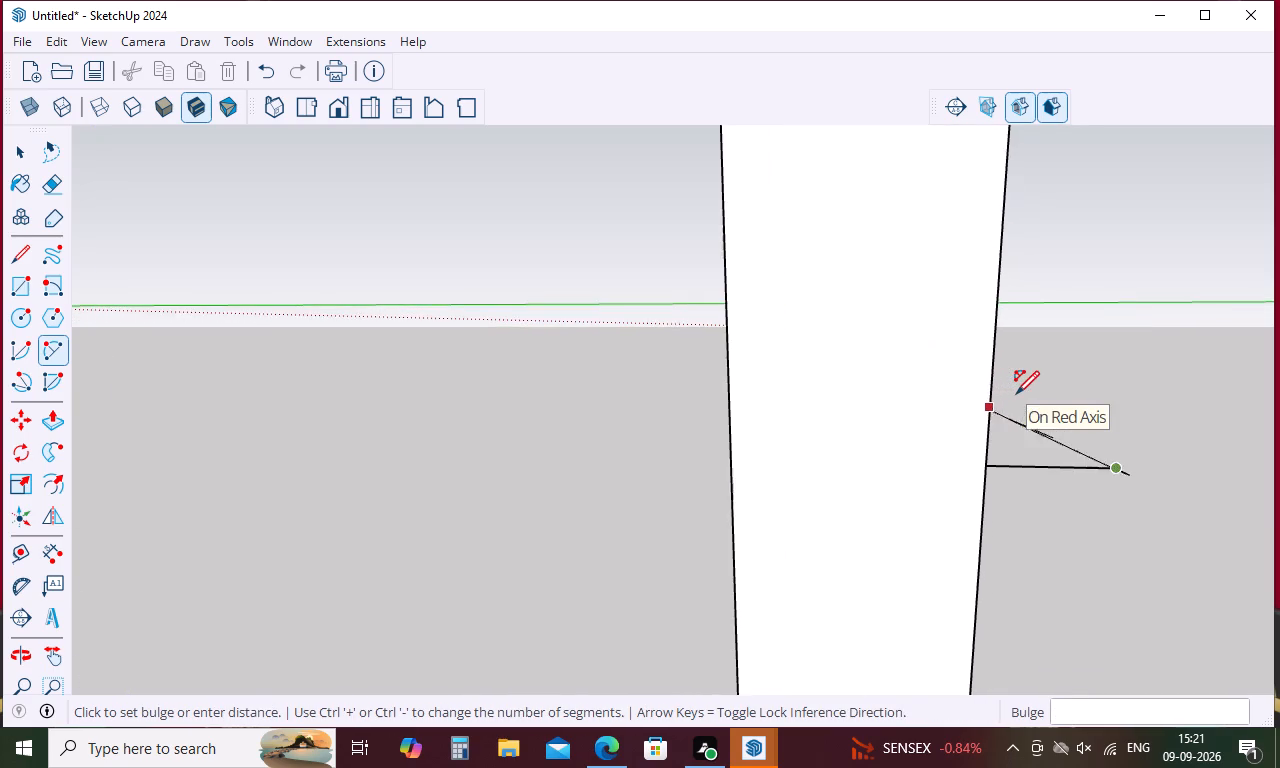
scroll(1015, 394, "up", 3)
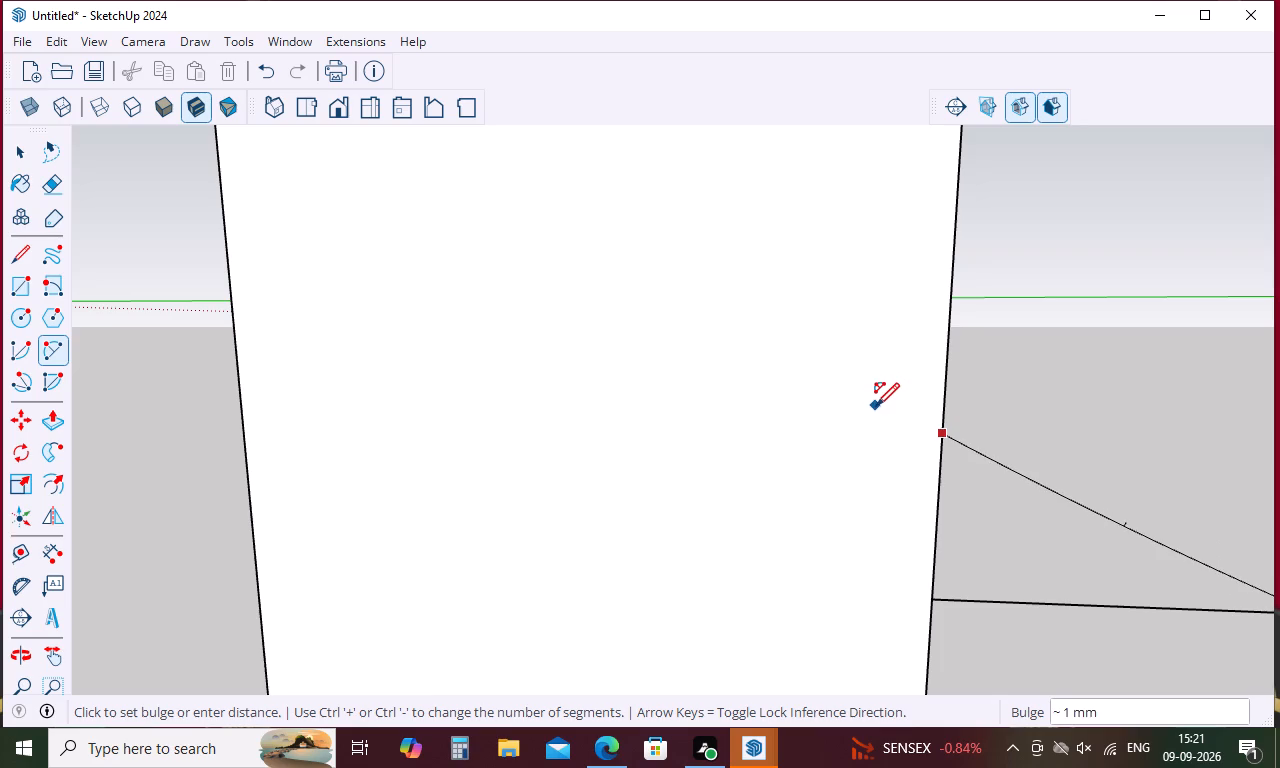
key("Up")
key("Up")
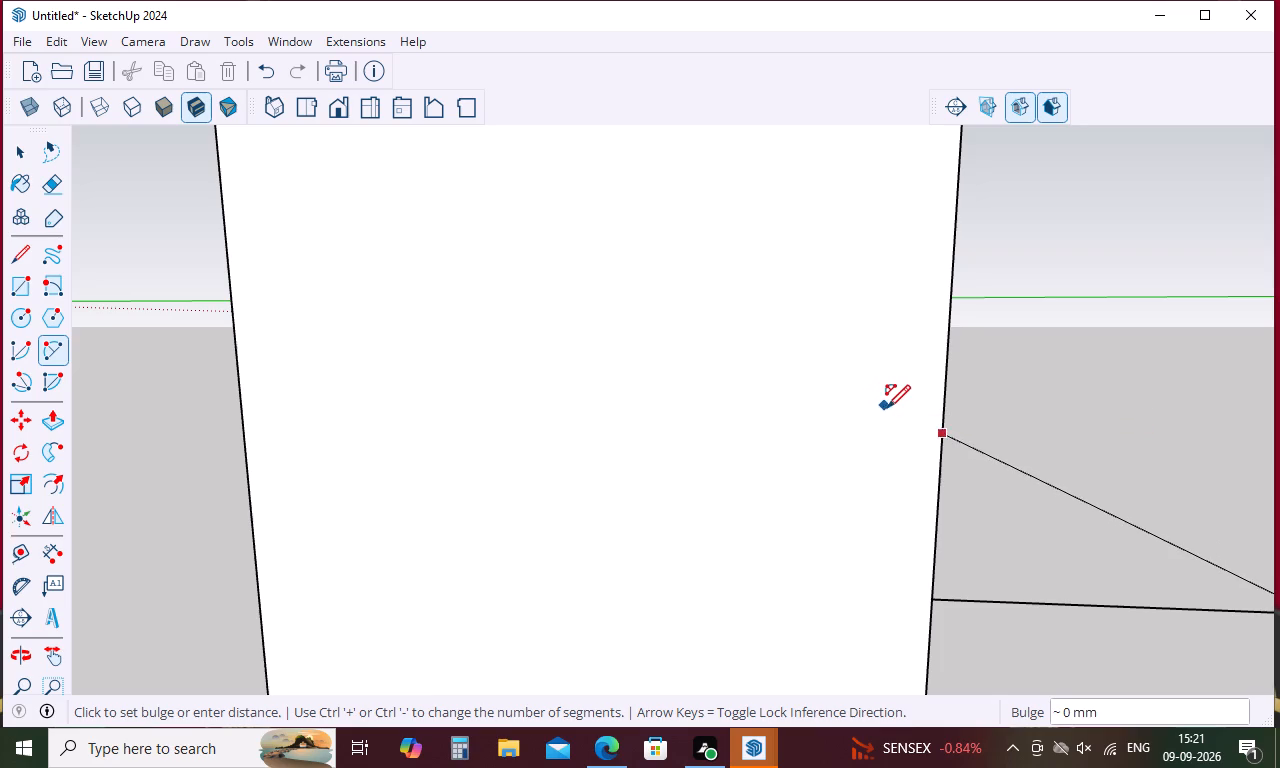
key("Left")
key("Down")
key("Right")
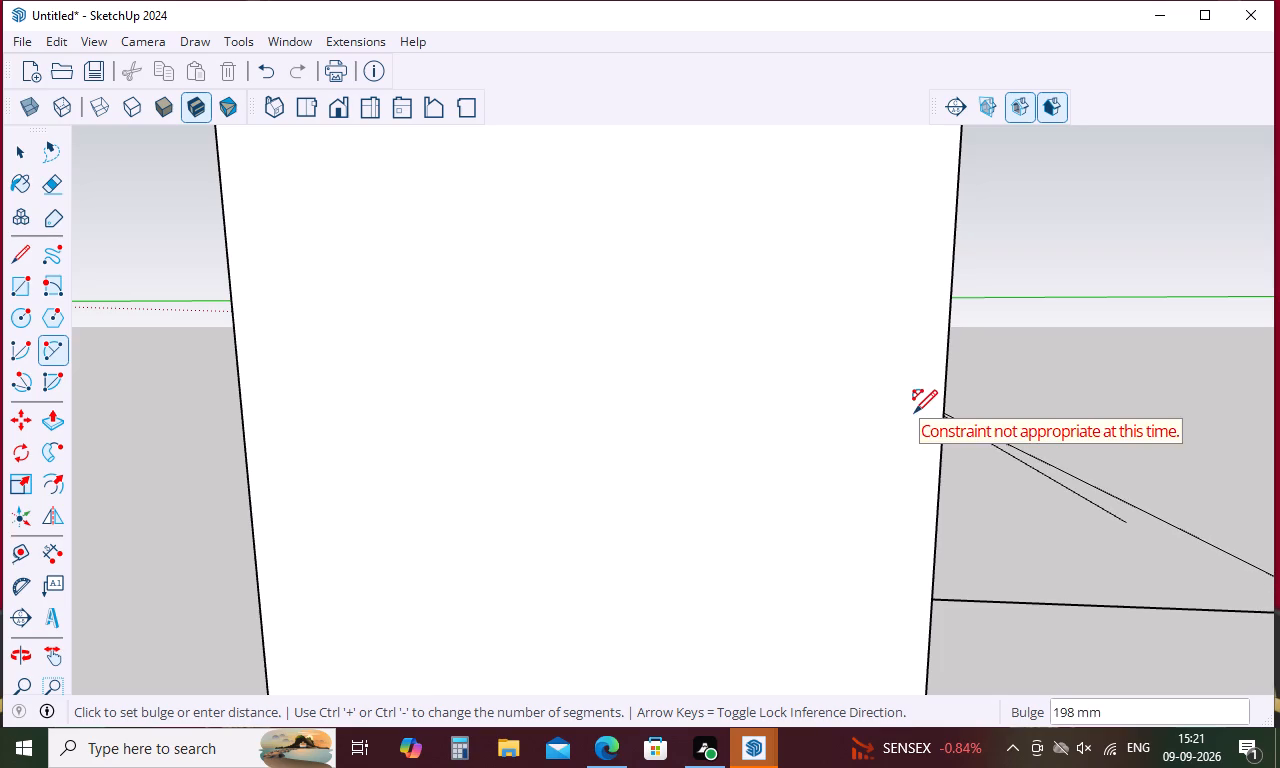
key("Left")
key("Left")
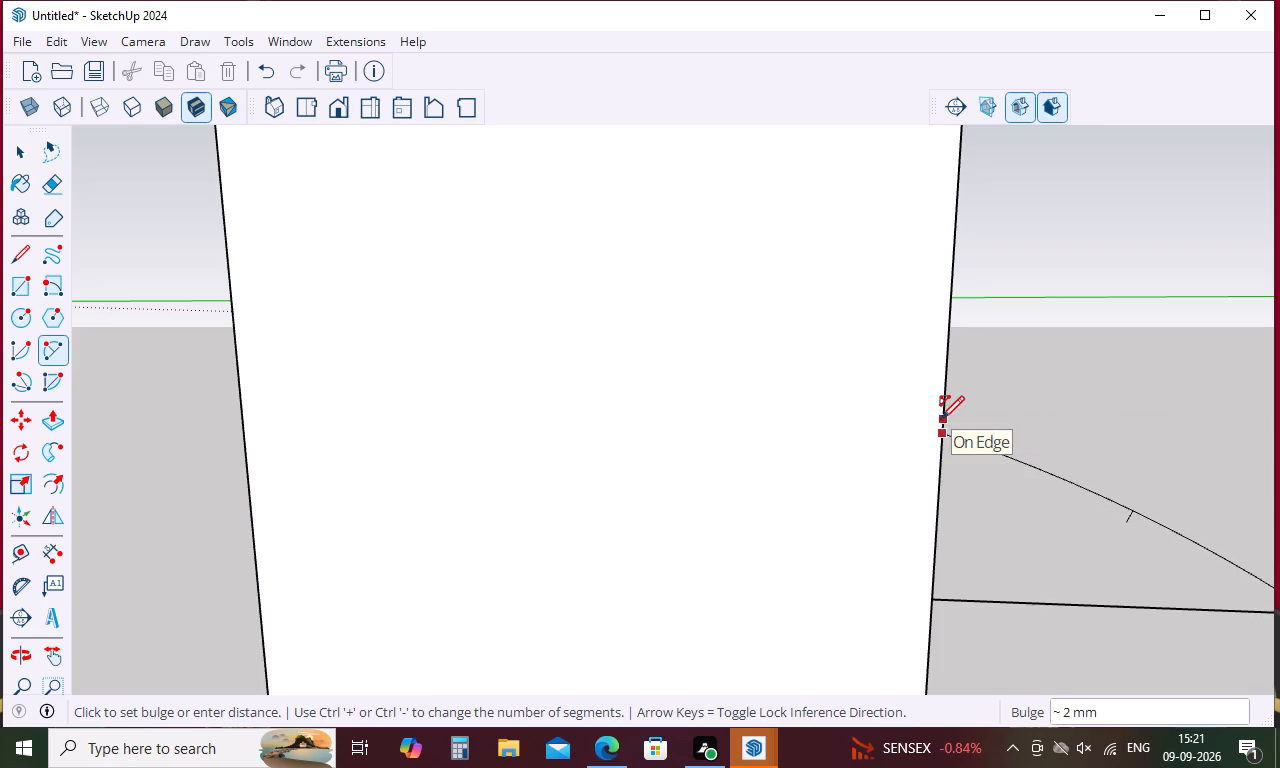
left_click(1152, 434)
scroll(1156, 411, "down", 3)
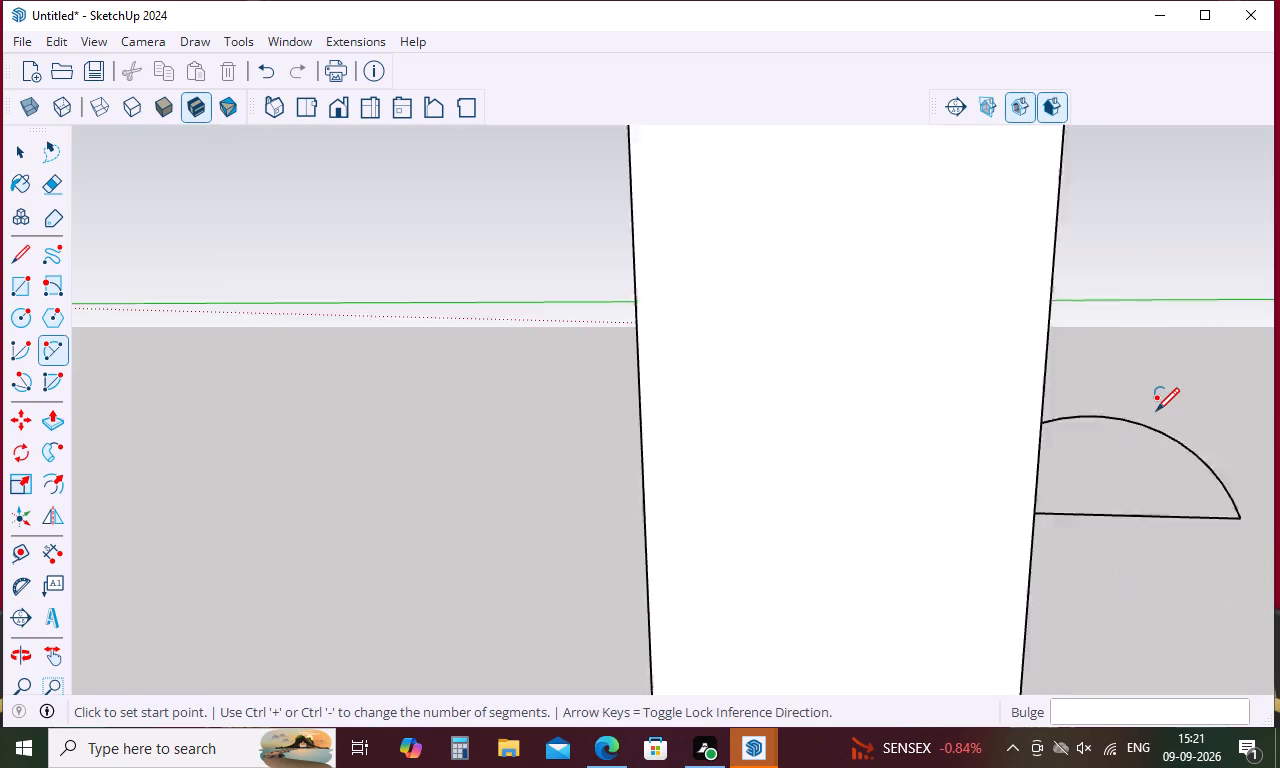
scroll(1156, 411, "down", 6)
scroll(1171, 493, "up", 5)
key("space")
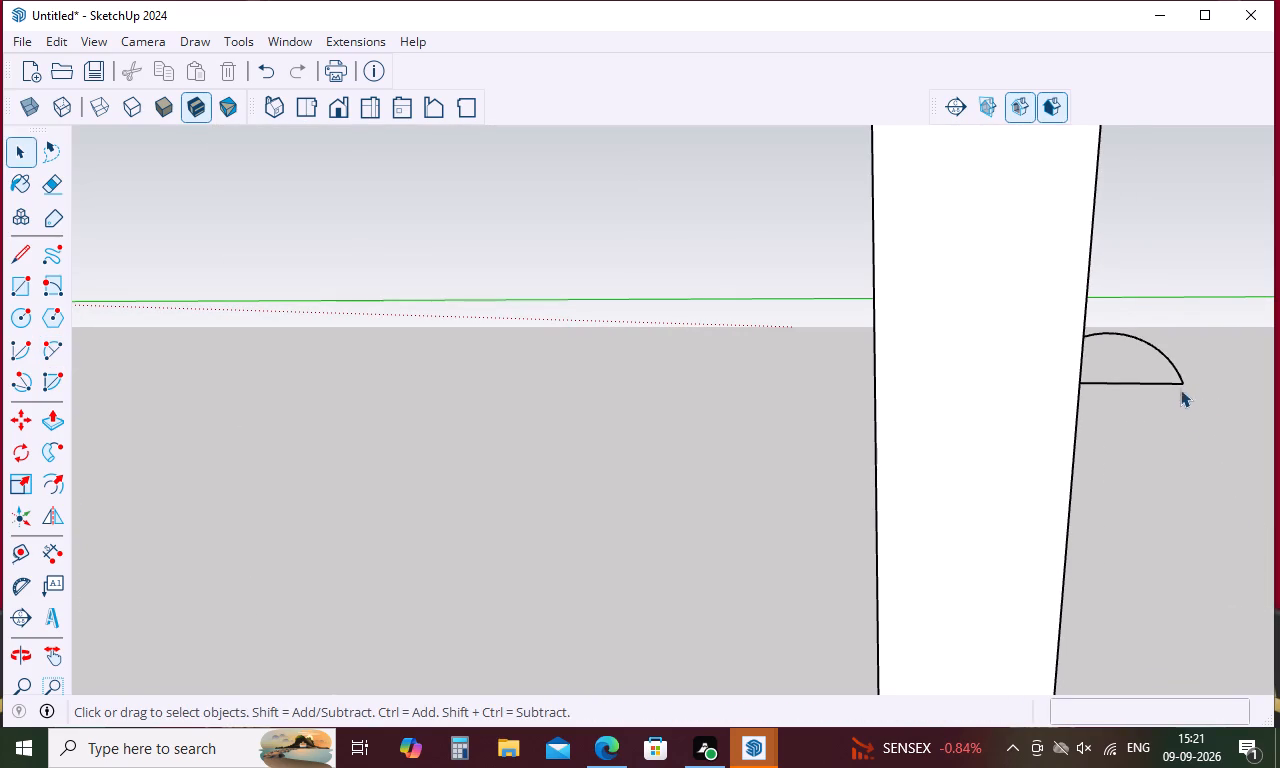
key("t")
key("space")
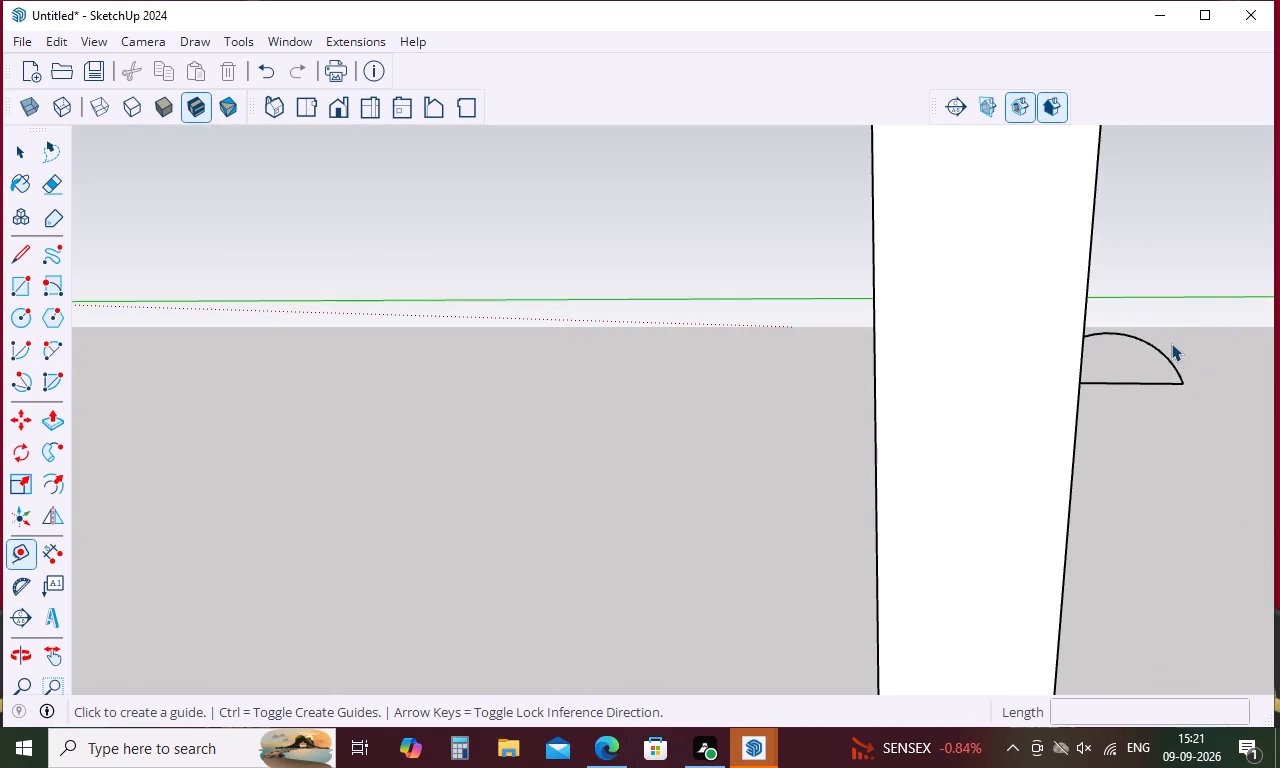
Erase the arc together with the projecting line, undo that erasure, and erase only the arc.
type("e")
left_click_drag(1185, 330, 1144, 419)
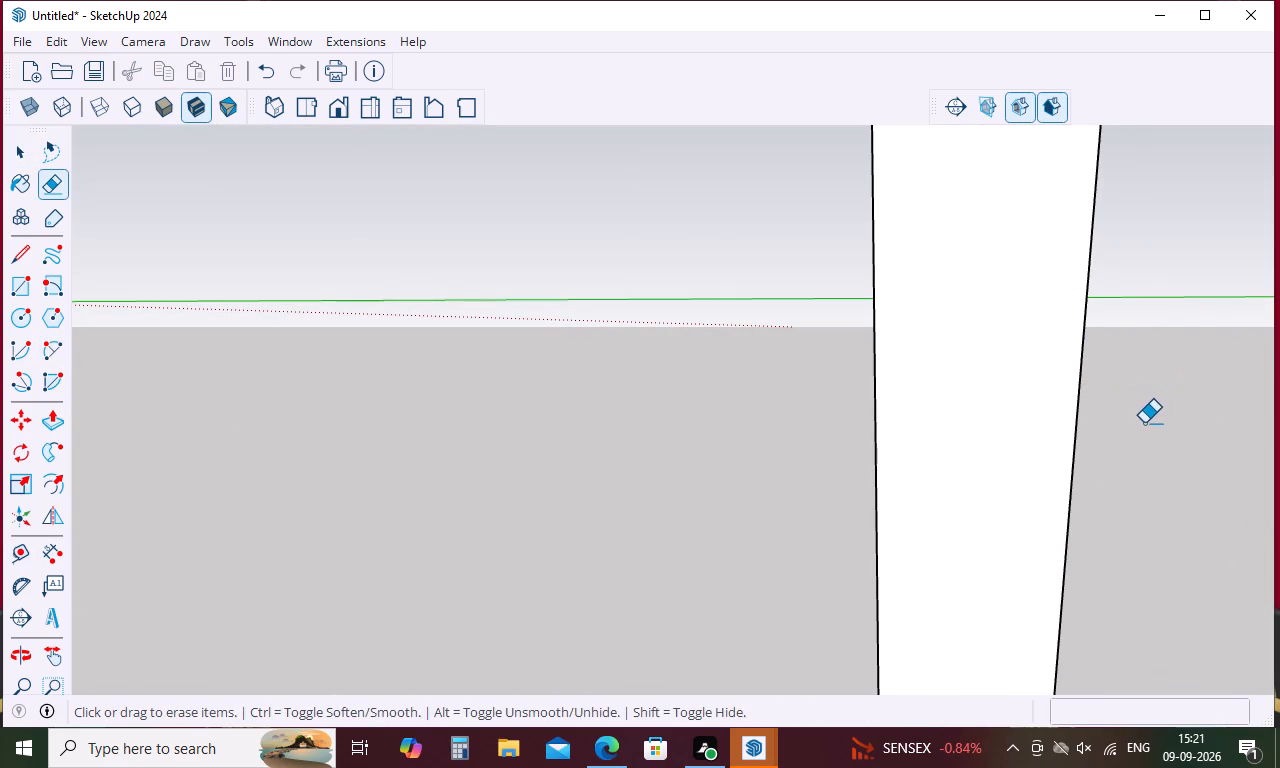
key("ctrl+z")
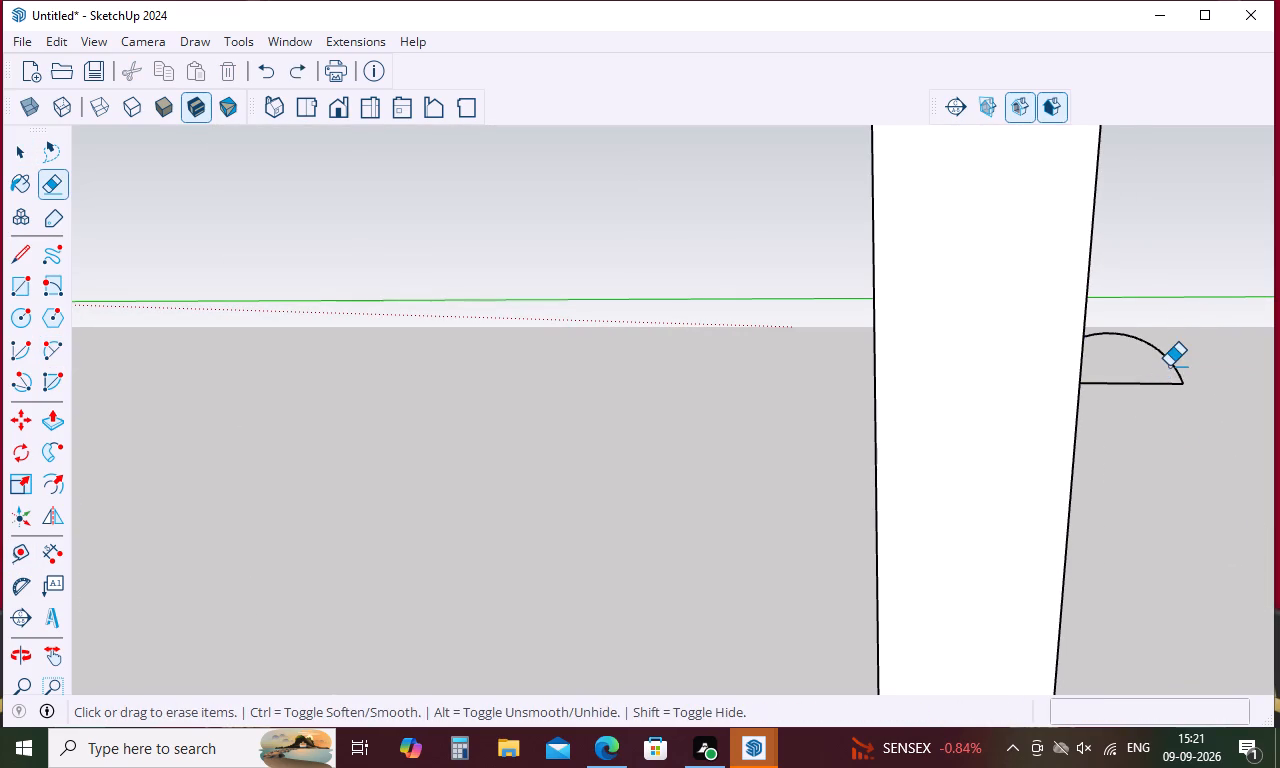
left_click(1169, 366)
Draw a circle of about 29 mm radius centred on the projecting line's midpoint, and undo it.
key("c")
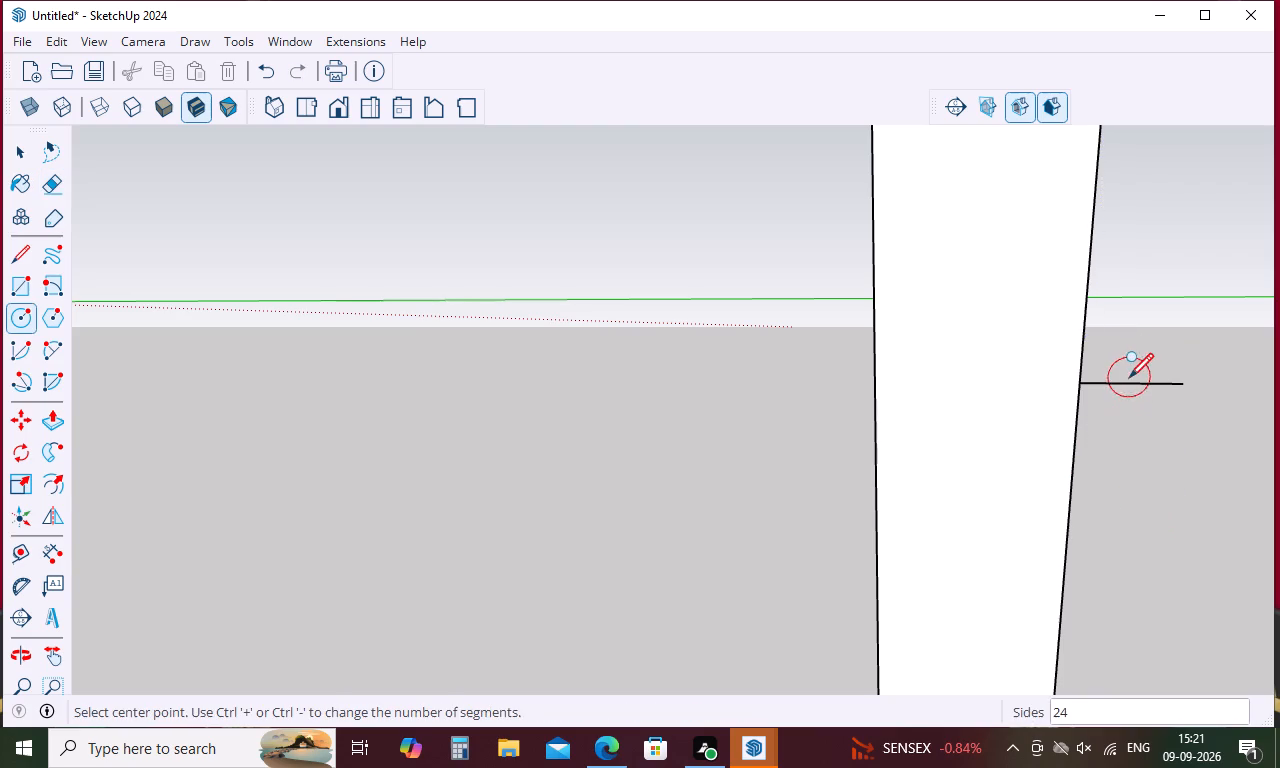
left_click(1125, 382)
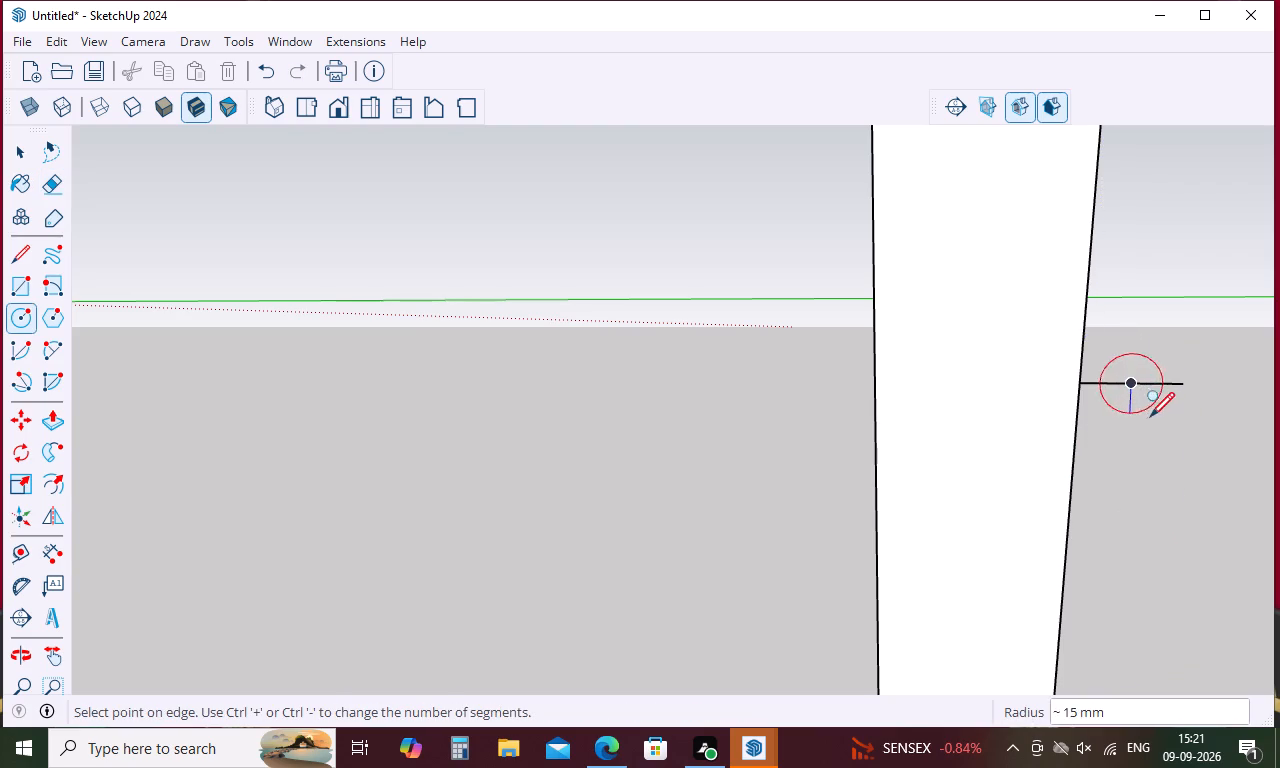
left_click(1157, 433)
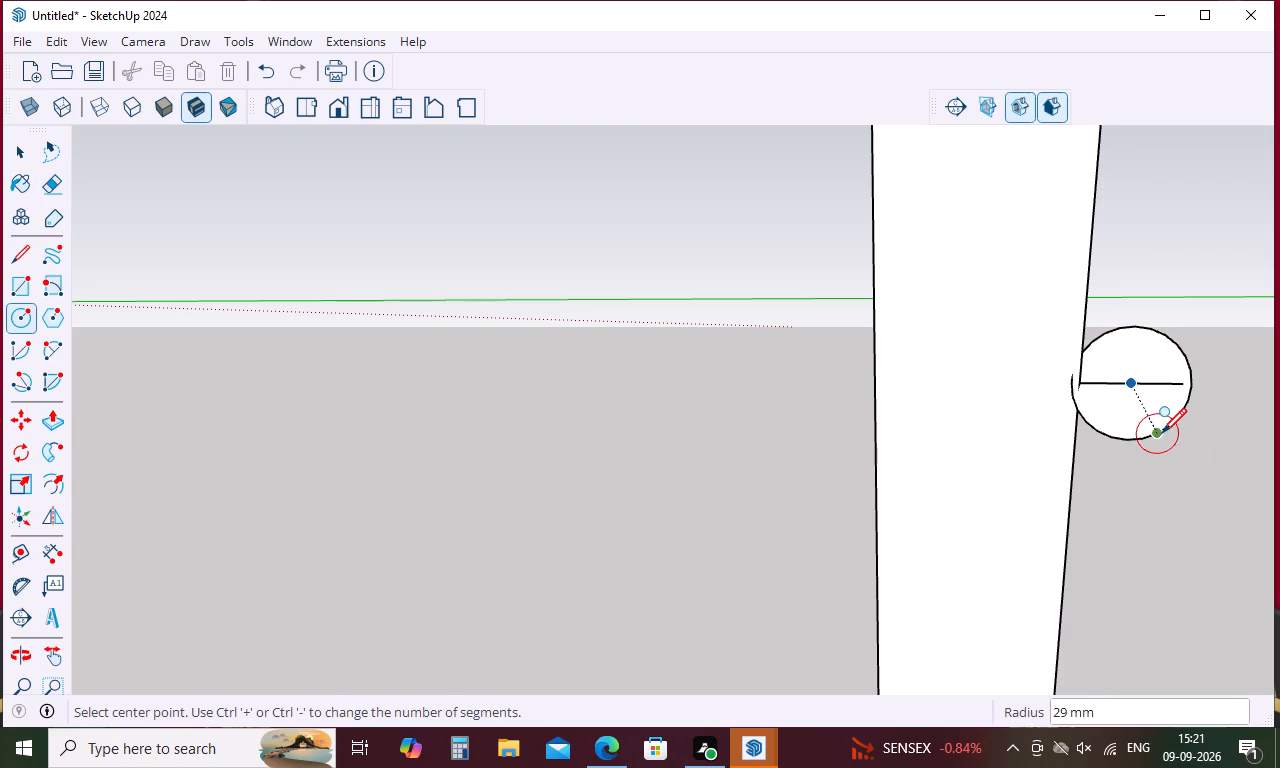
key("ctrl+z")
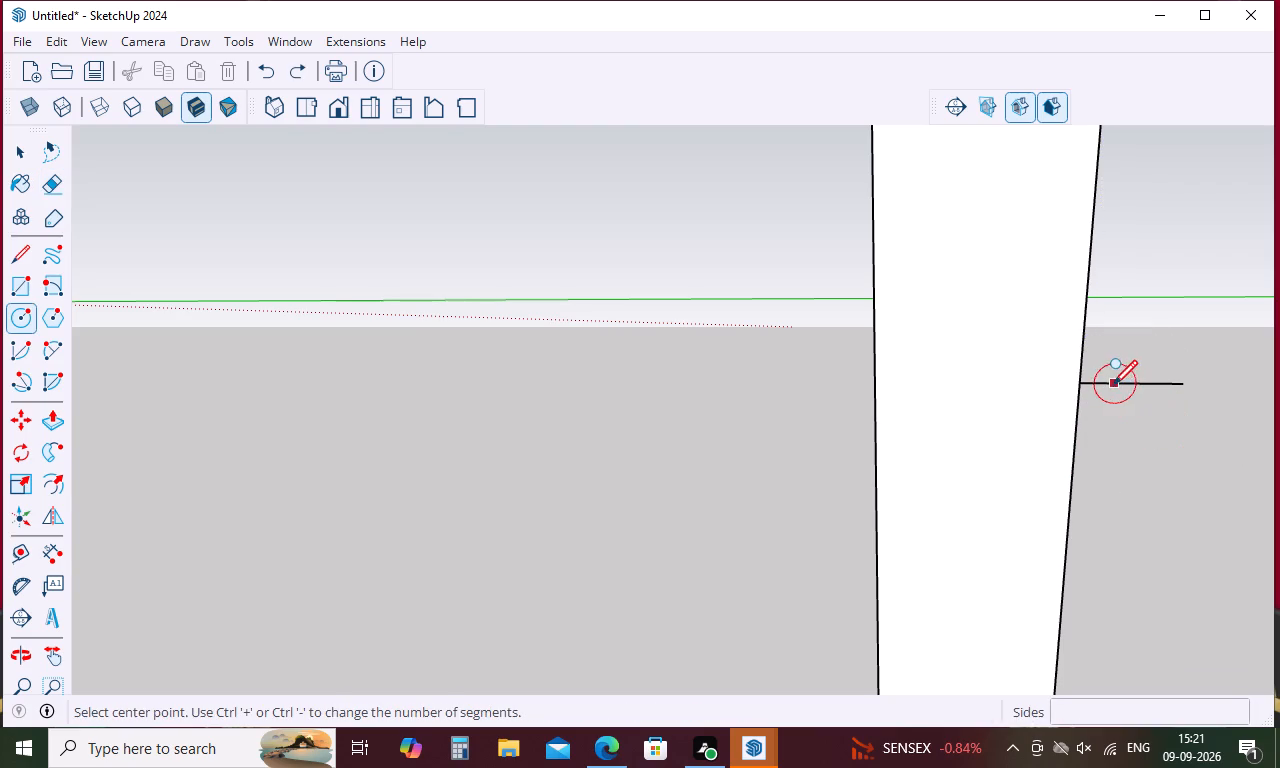
Draw a circle of about 26 mm radius centred where the projecting line meets the leg's slanted edge, and erase its half inside the leg.
left_click(1074, 381)
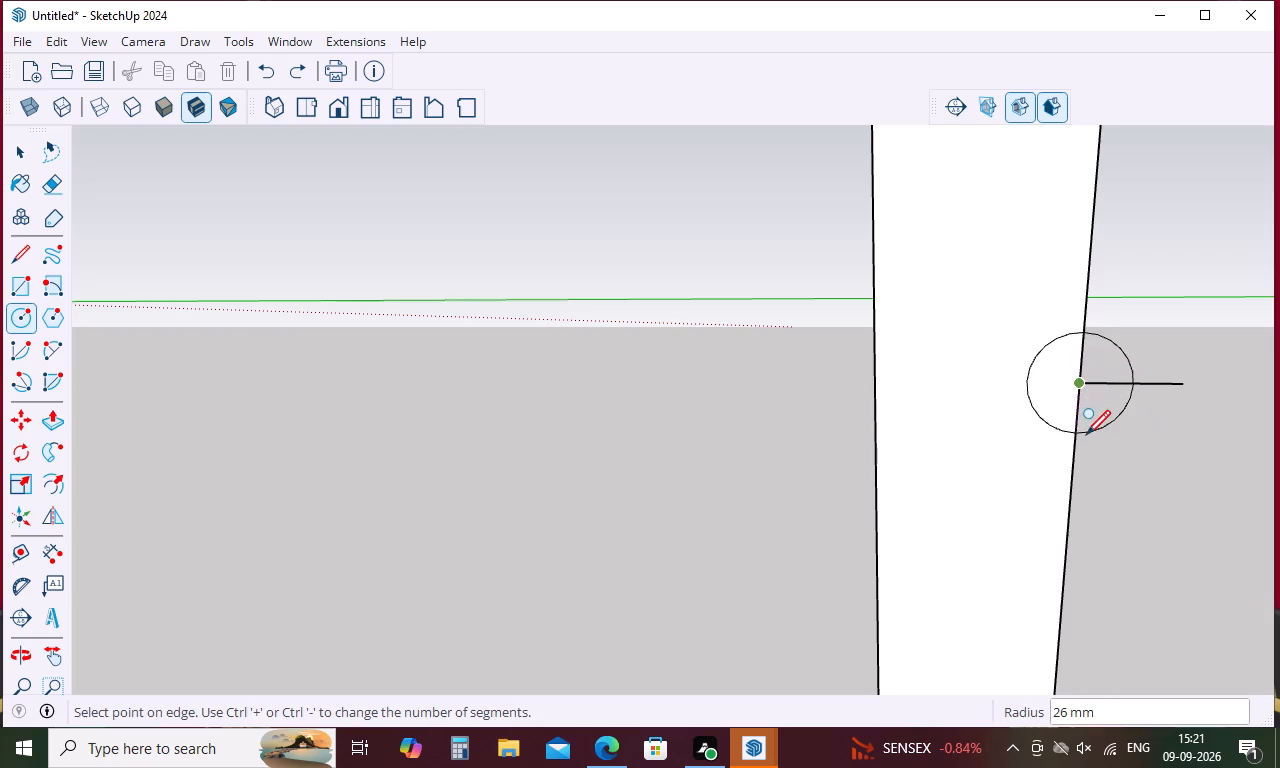
left_click(1086, 433)
key("space")
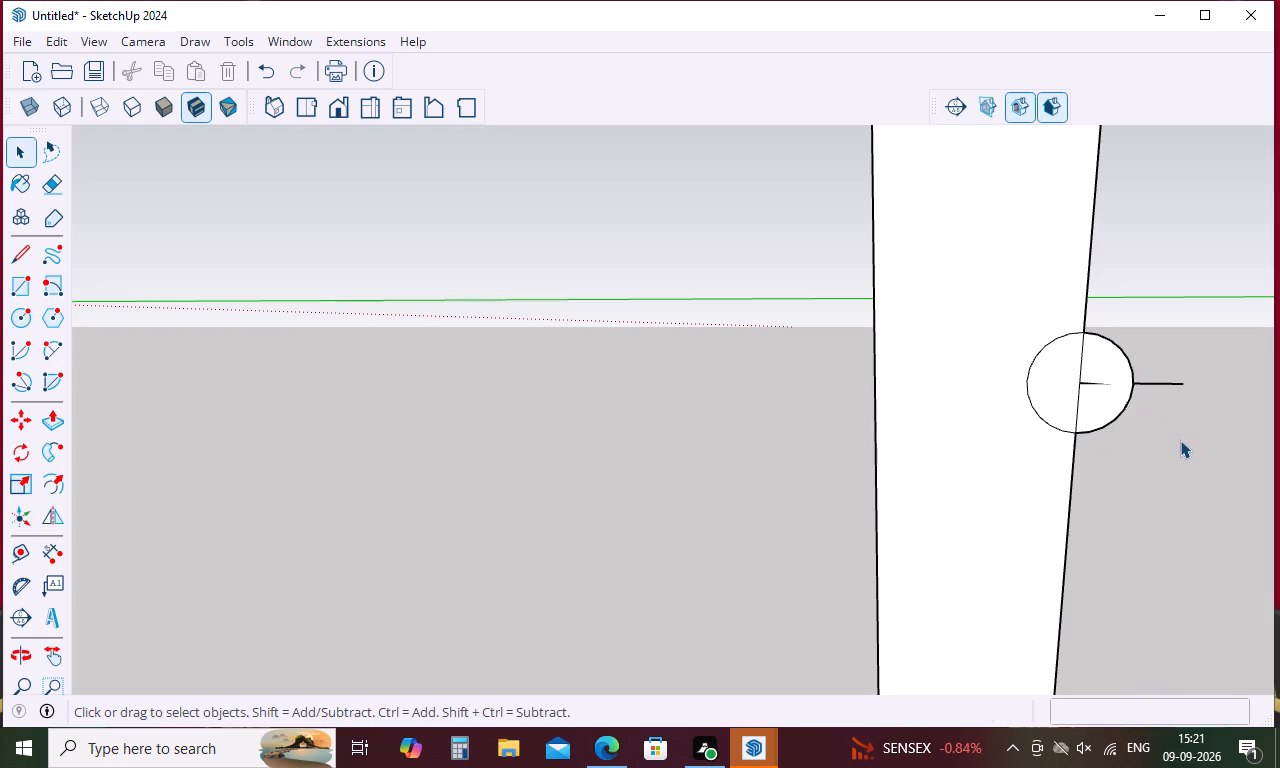
key("e")
left_click(1037, 363)
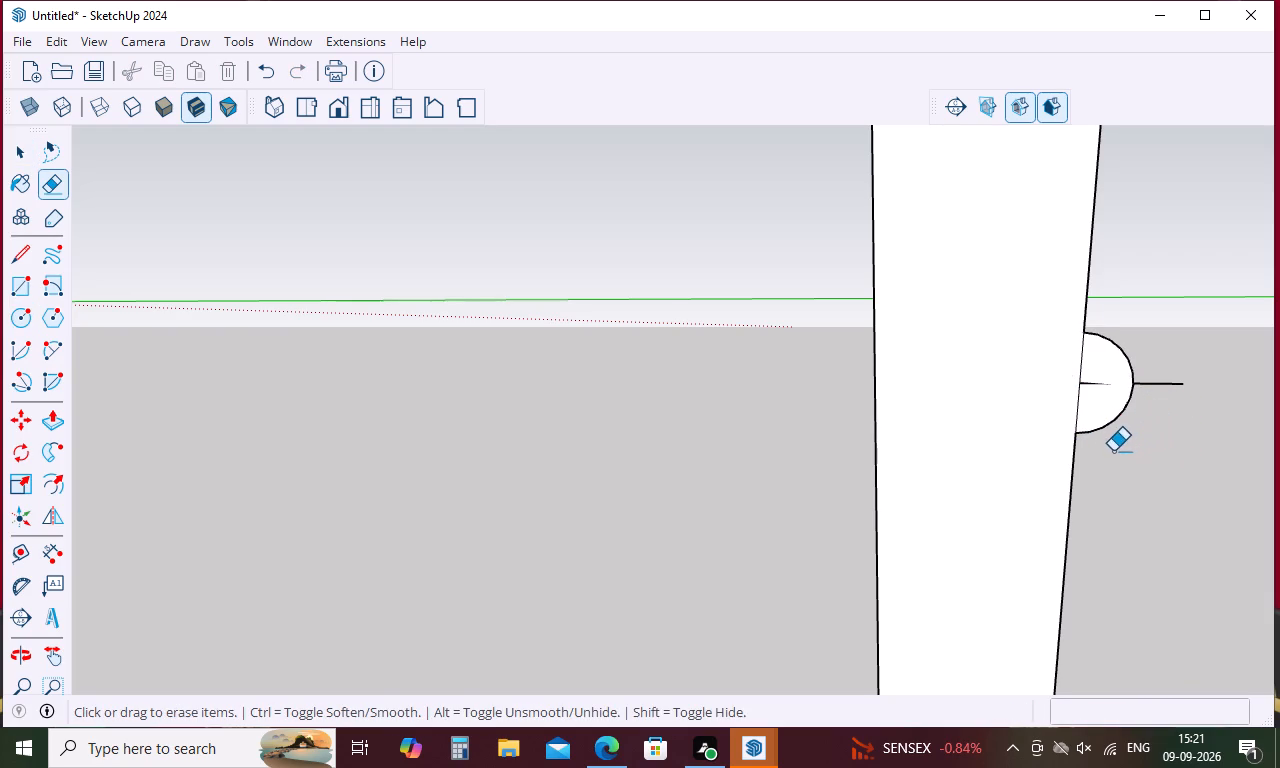
Erase the projecting line inside and beyond the half circle, leaving a clean half-round profile on the leg's slanted edge.
scroll(1191, 405, "down", 11)
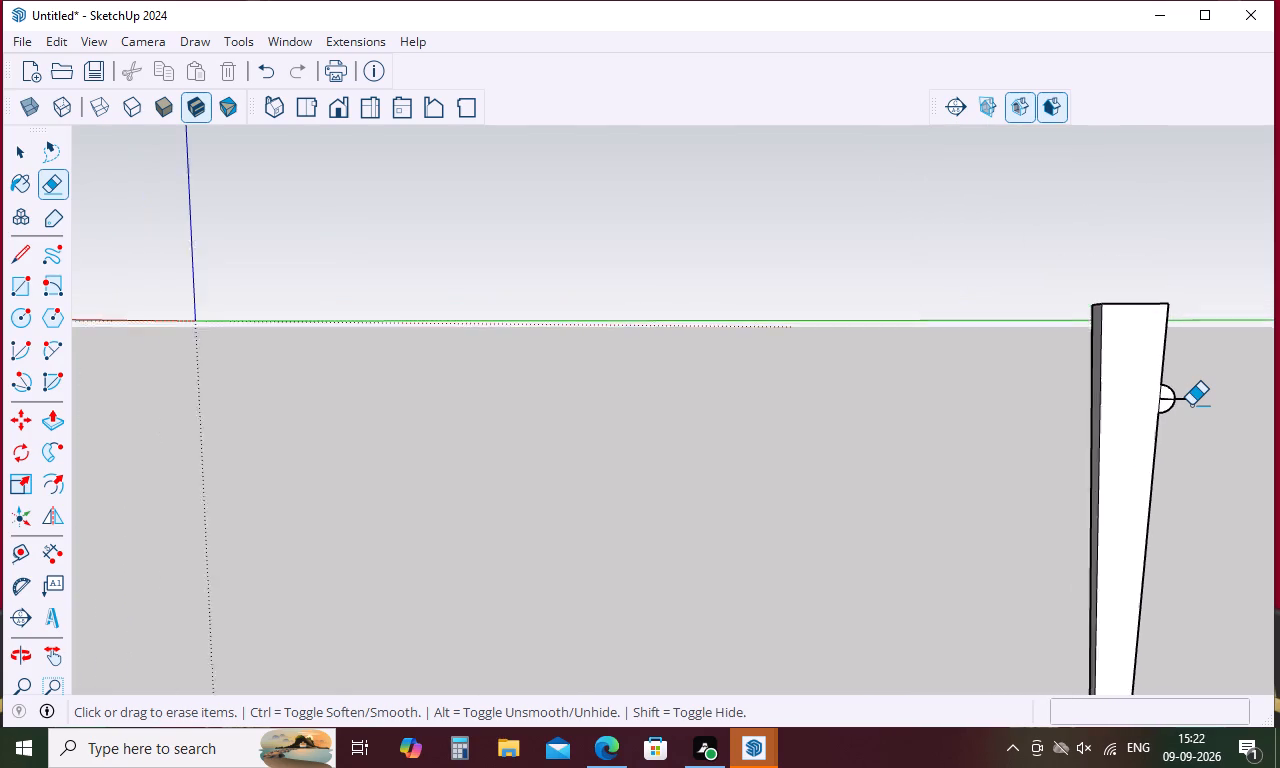
scroll(1191, 405, "down", 7)
scroll(1162, 669, "up", 4)
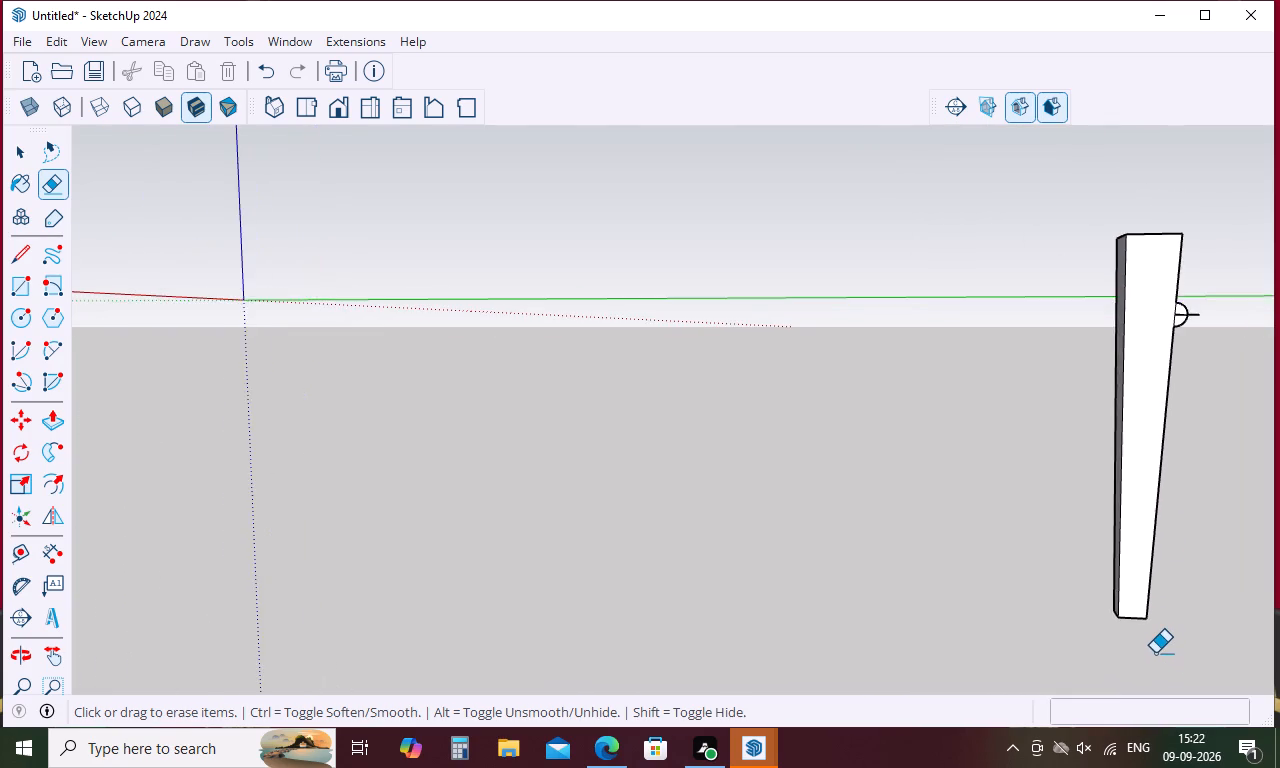
scroll(1155, 652, "up", 5)
scroll(1175, 602, "down", 2)
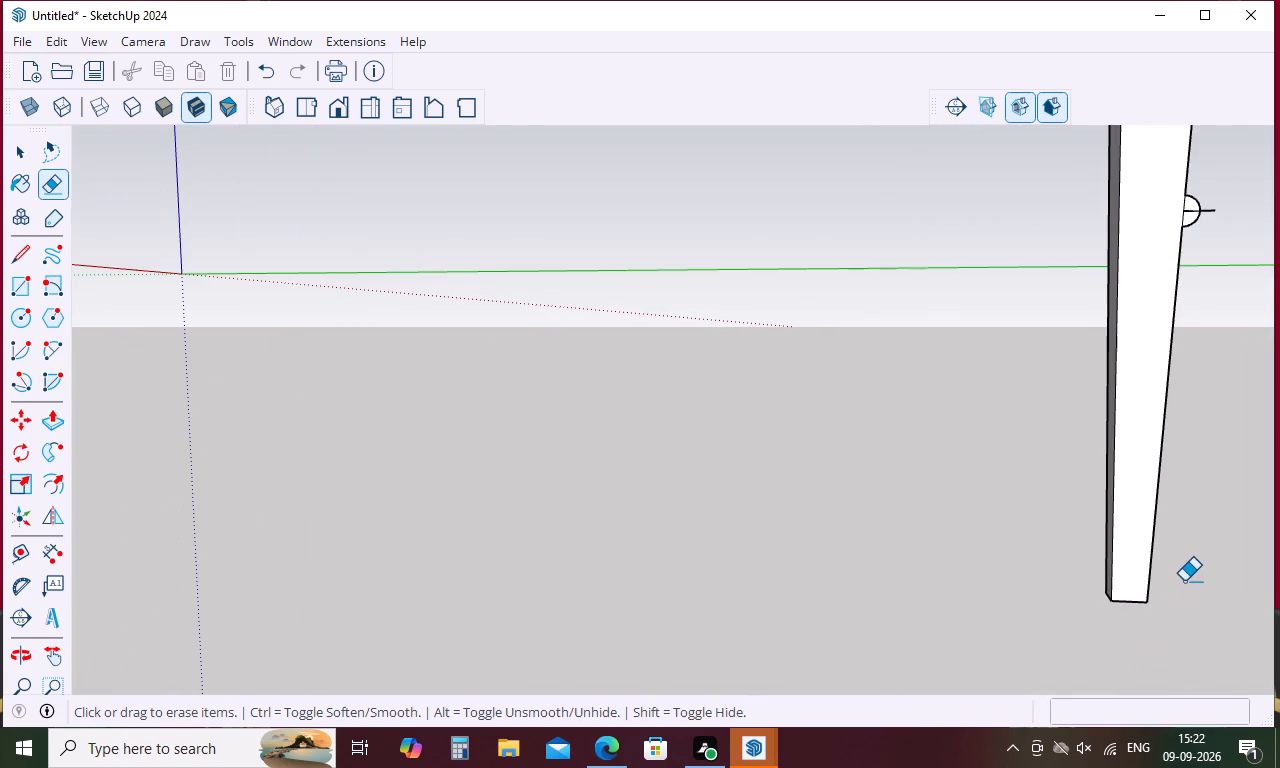
scroll(1154, 535, "down", 4)
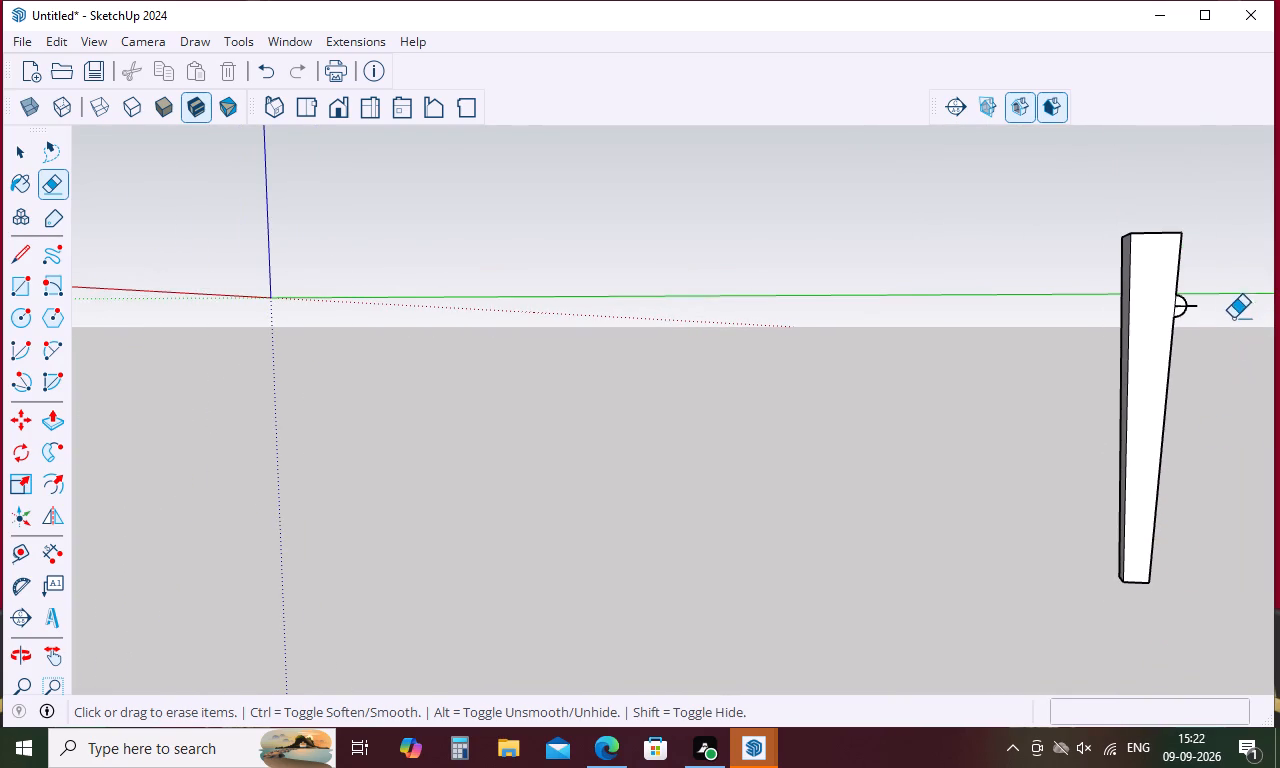
scroll(1225, 299, "up", 4)
key("e")
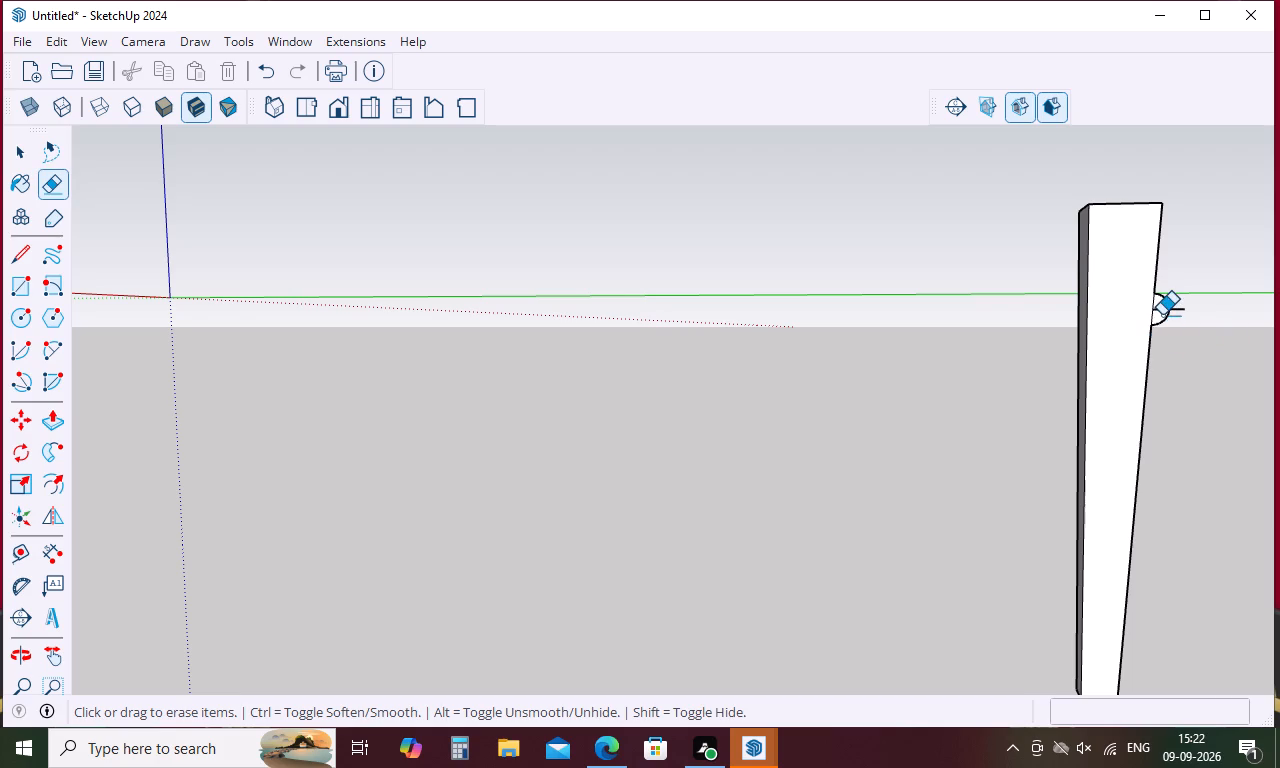
left_click(1162, 314)
left_click(1178, 313)
scroll(1184, 299, "up", 10)
left_click_drag(1171, 309, 1163, 366)
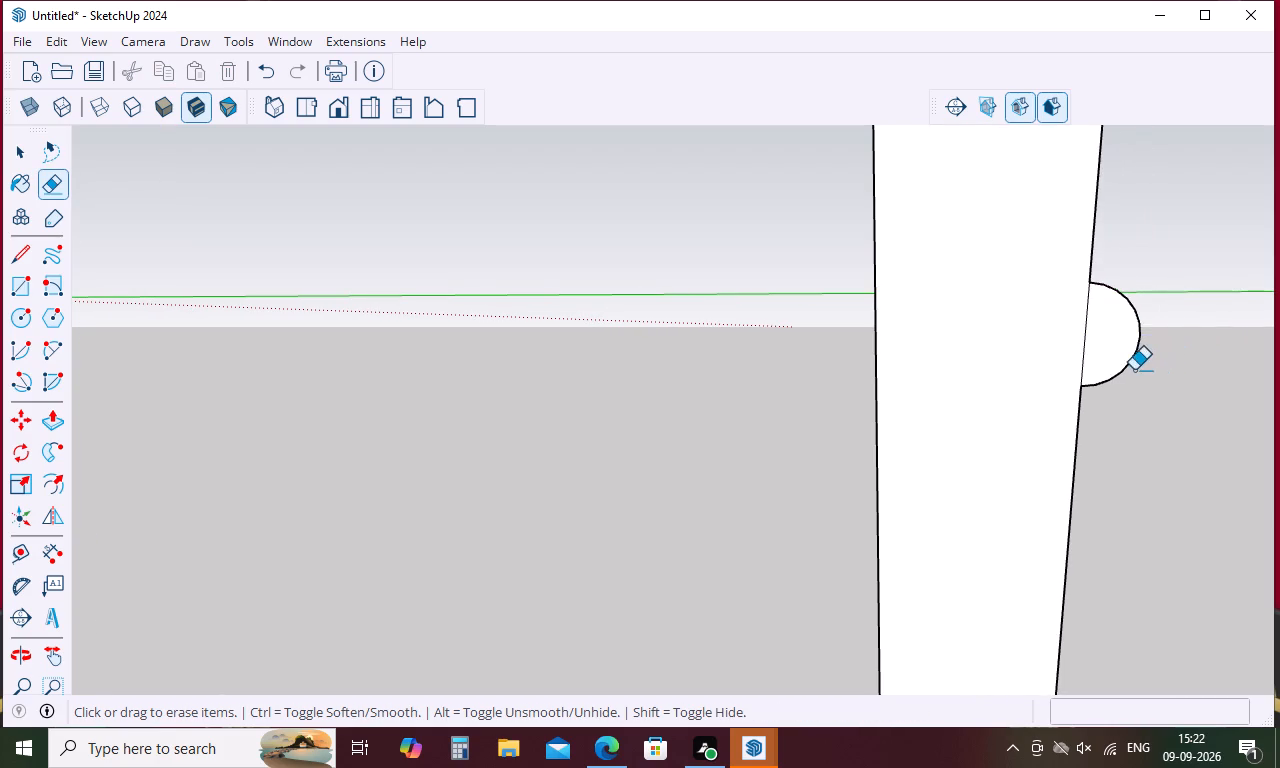
scroll(1180, 279, "down", 10)
middle_click_drag(1180, 279, 947, 312)
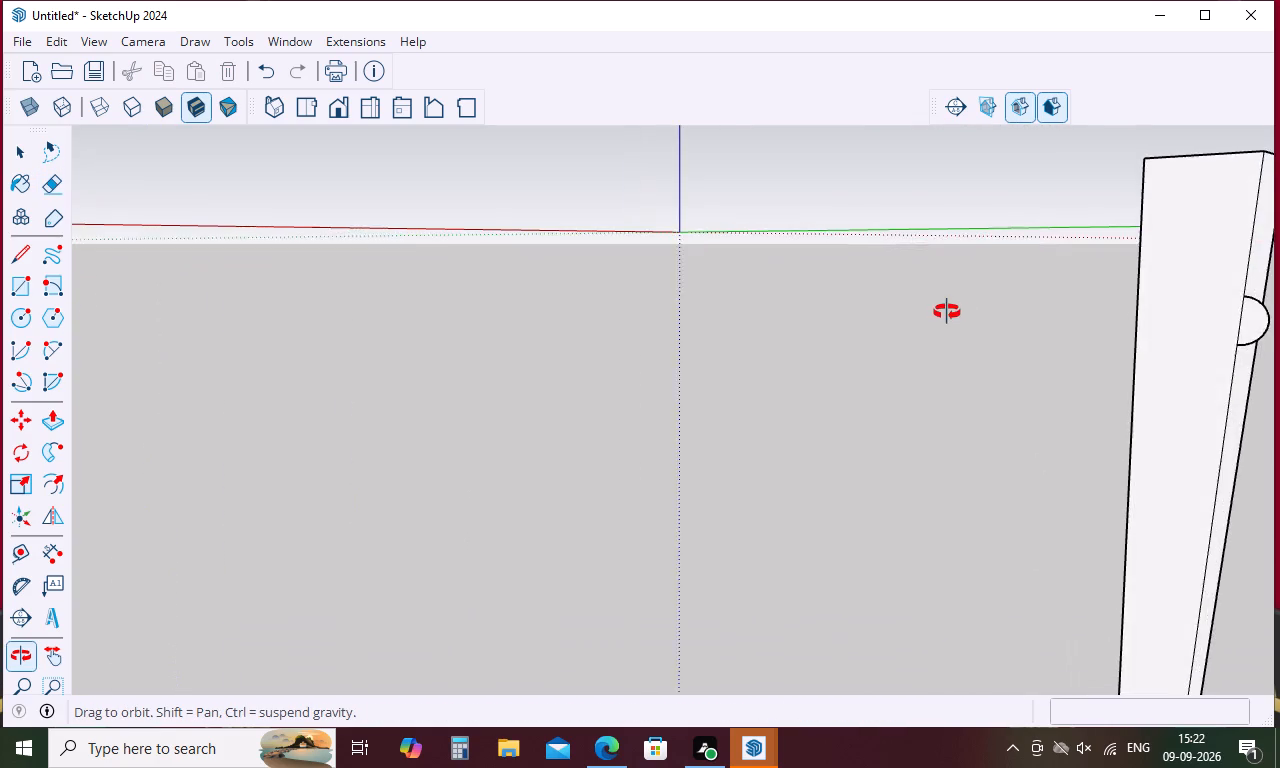
Draw a 12.5 mm line projecting outward along the green axis from the leg's slanted edge, below the half-round profile.
middle_click_drag(947, 312, 1204, 255)
scroll(1130, 447, "down", 1)
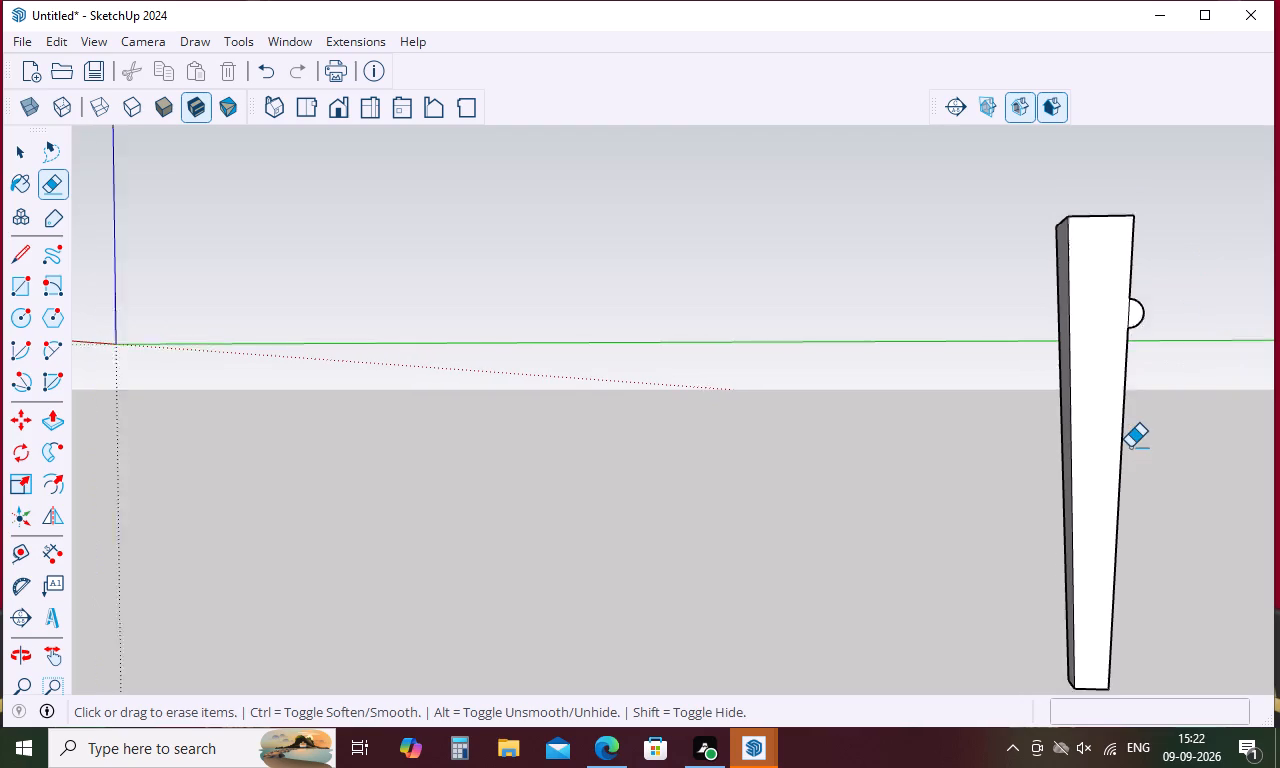
scroll(1130, 447, "down", 3)
scroll(1111, 621, "up", 3)
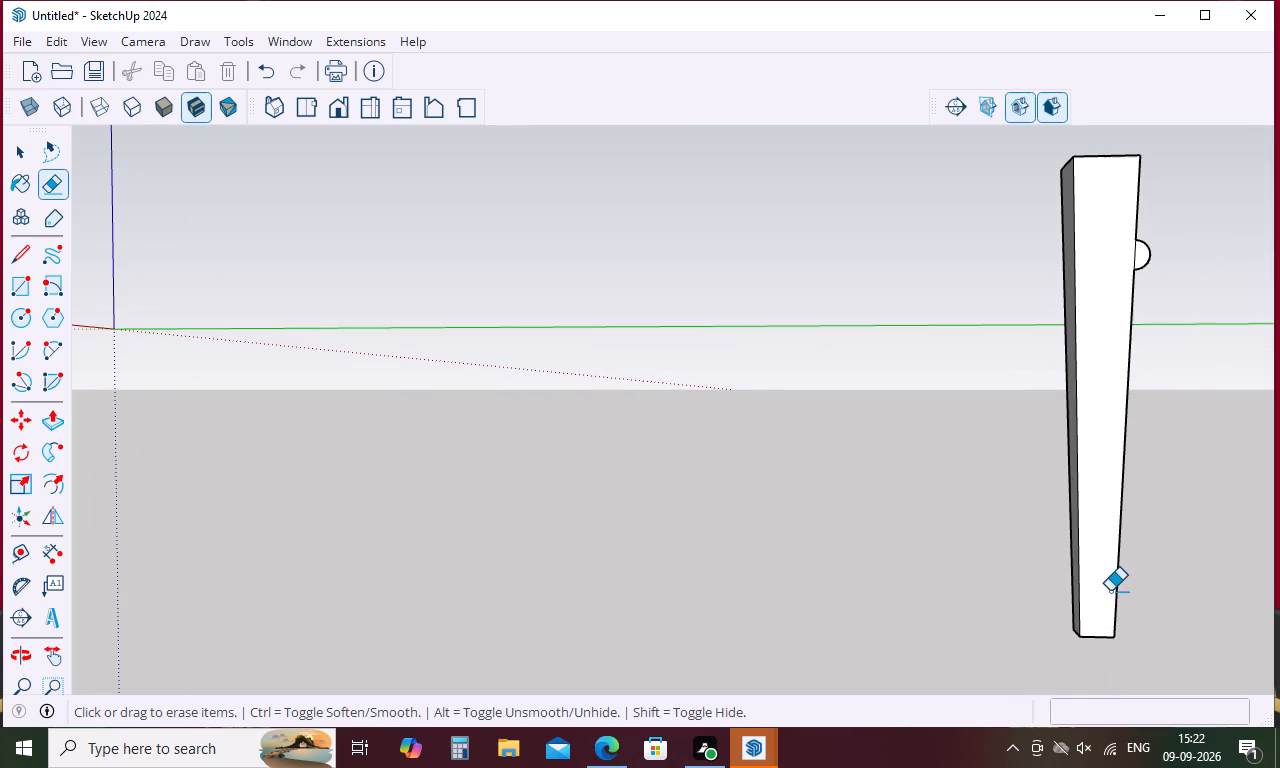
key("space")
key("l")
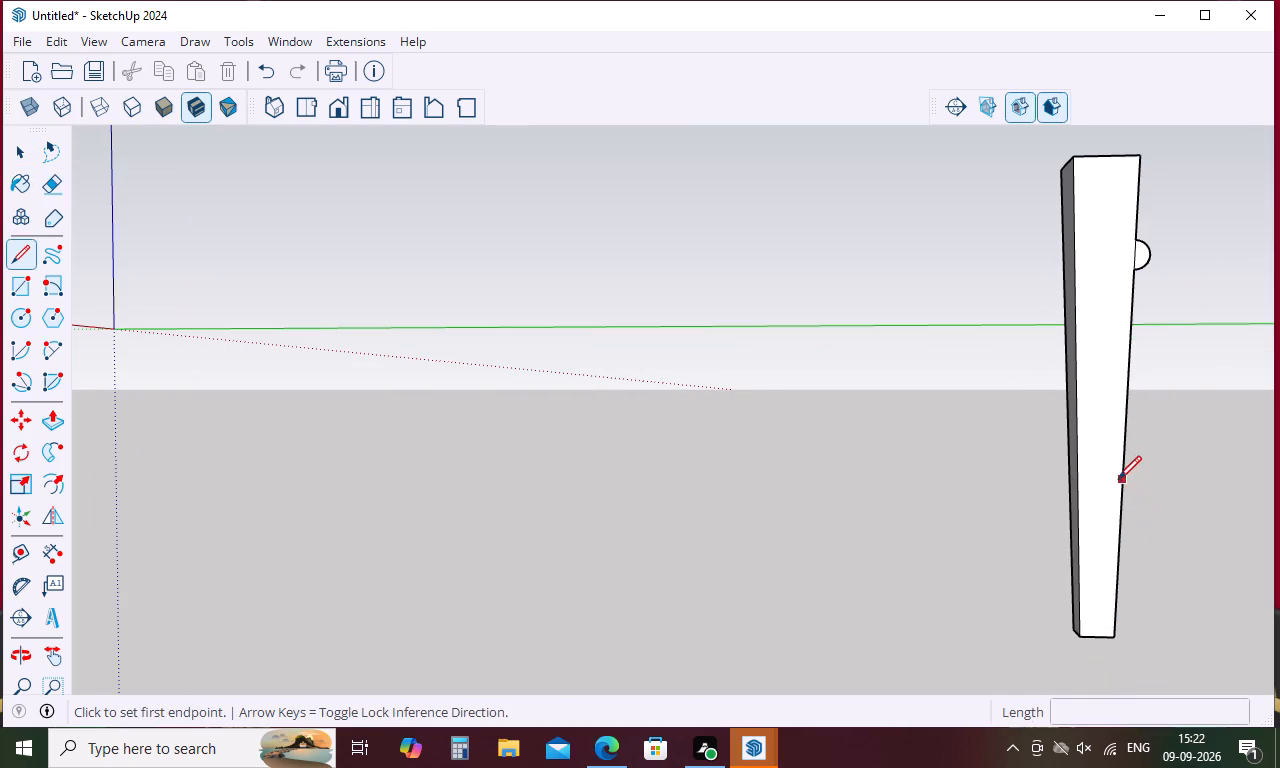
left_click(1121, 485)
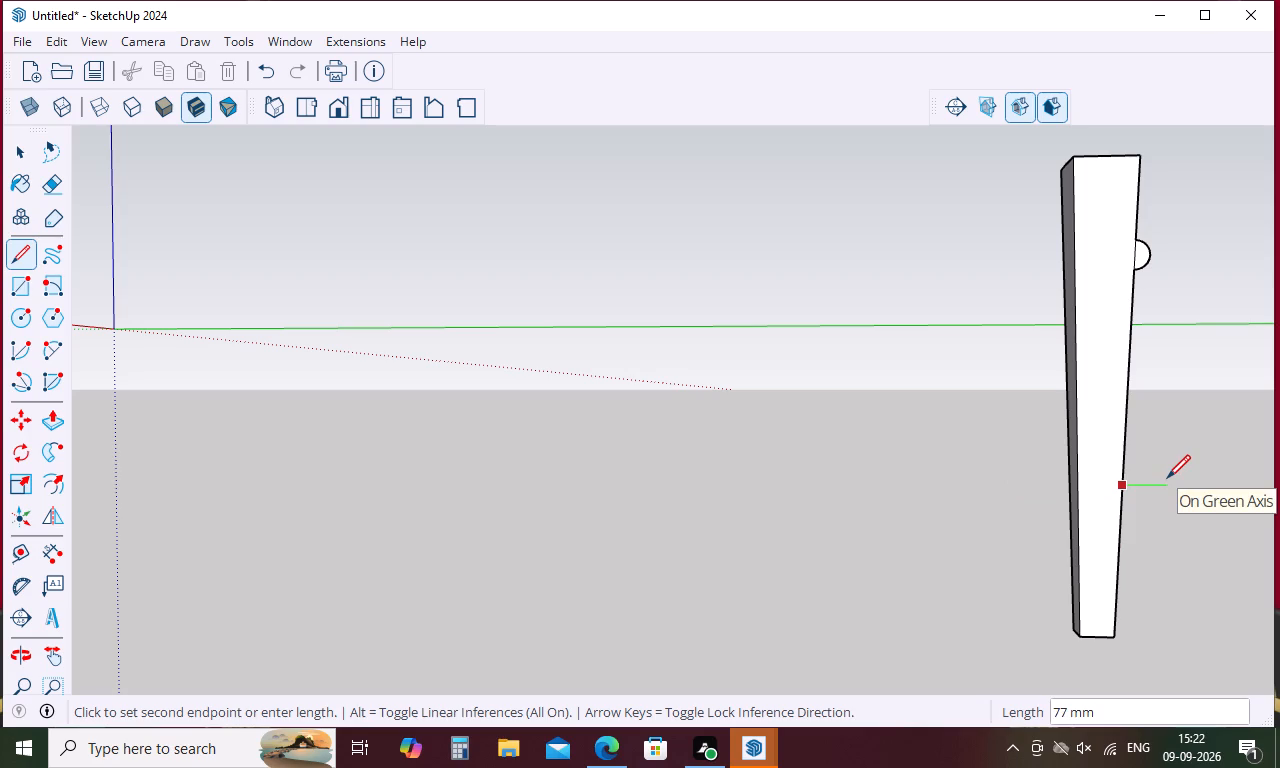
type("12.")
key("5")
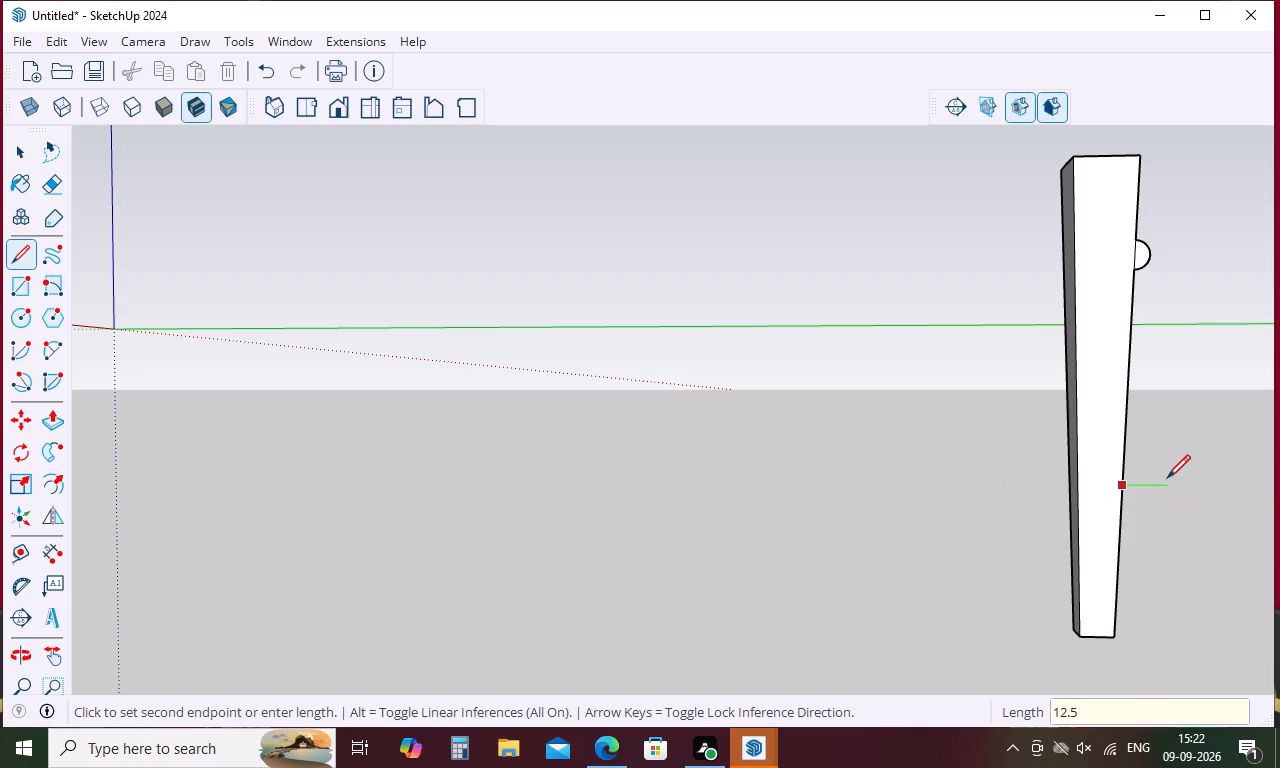
key("Return")
key("space")
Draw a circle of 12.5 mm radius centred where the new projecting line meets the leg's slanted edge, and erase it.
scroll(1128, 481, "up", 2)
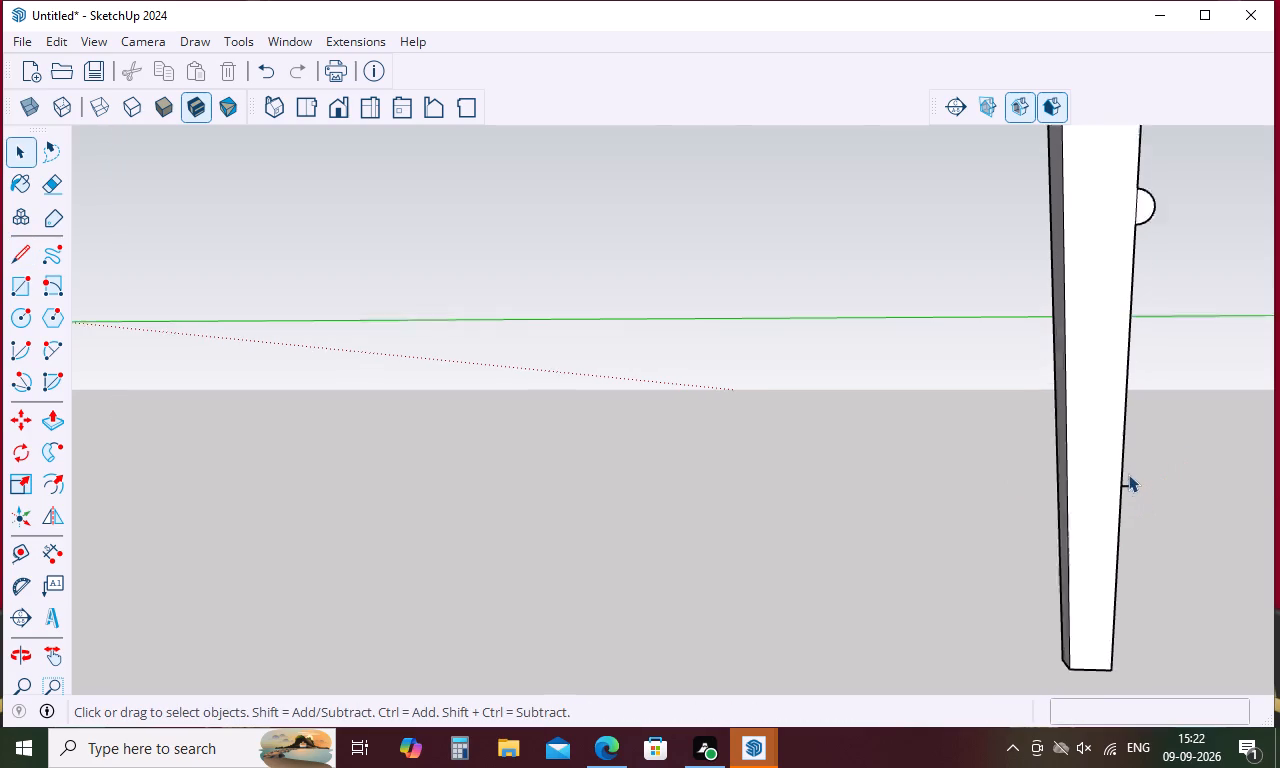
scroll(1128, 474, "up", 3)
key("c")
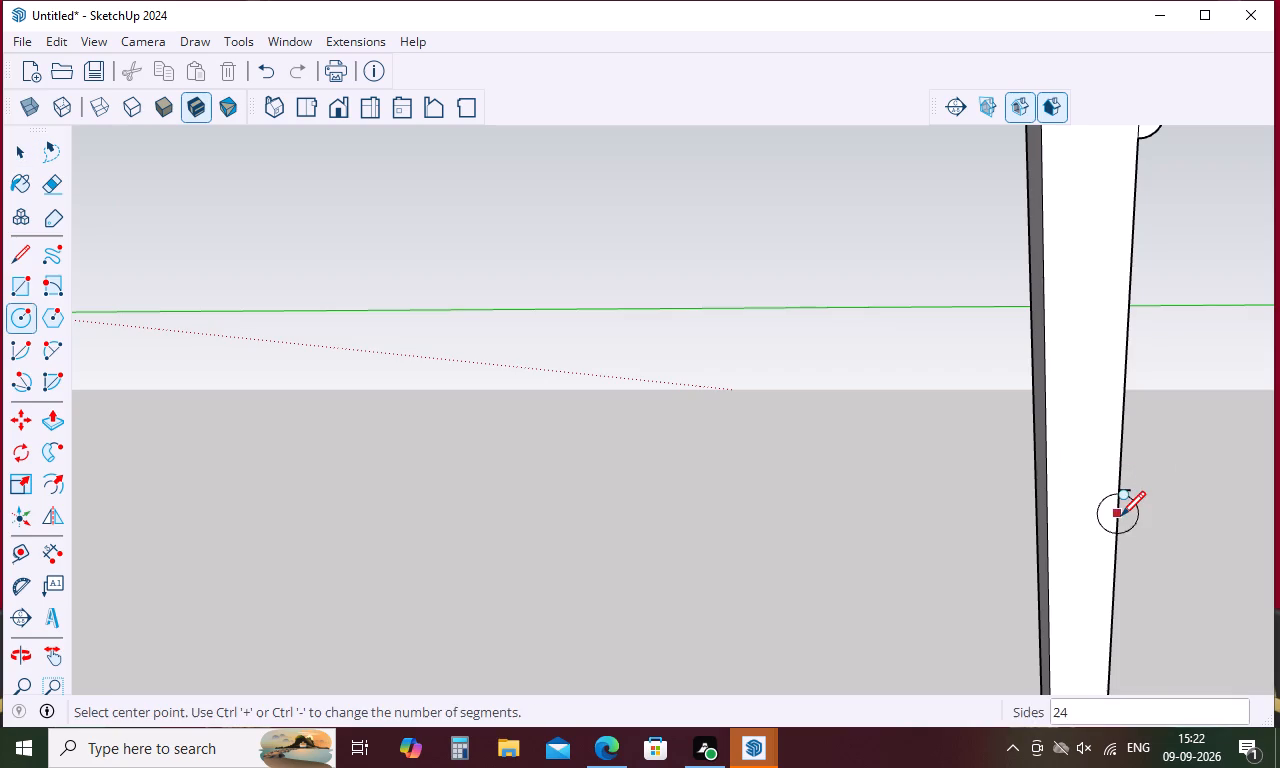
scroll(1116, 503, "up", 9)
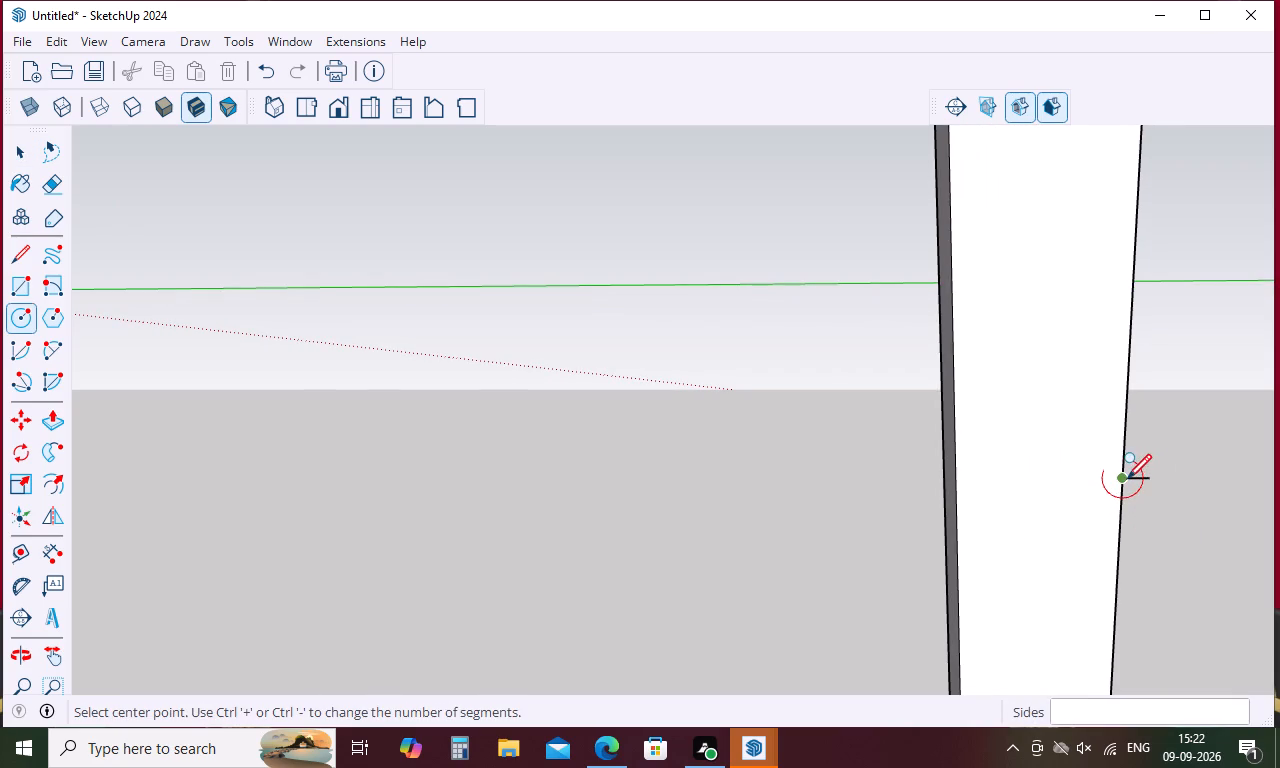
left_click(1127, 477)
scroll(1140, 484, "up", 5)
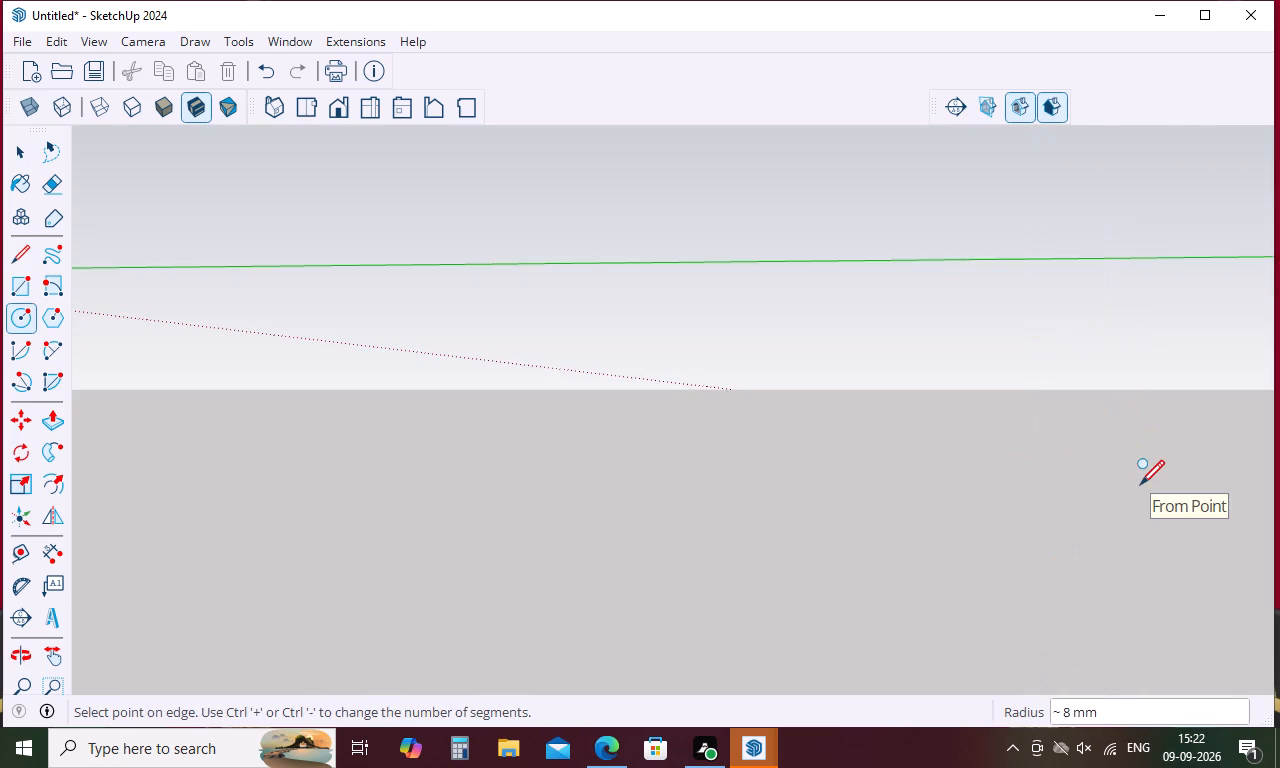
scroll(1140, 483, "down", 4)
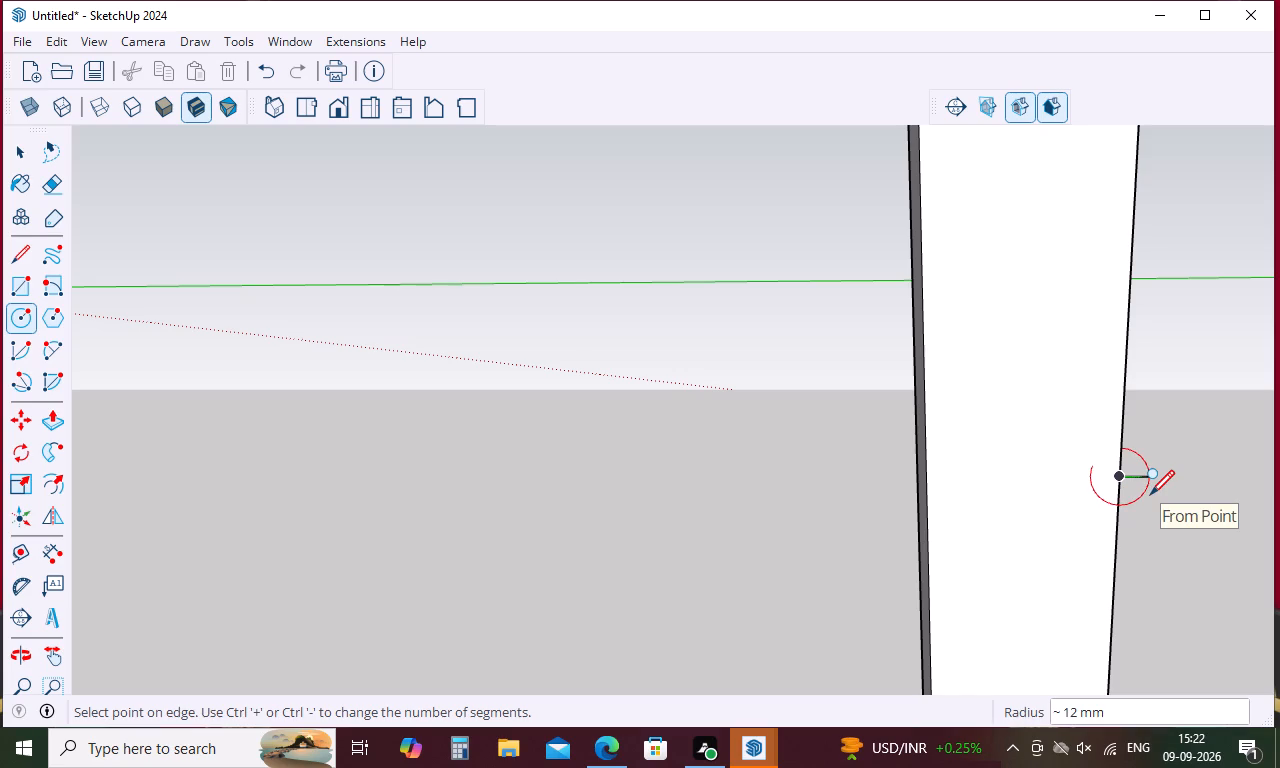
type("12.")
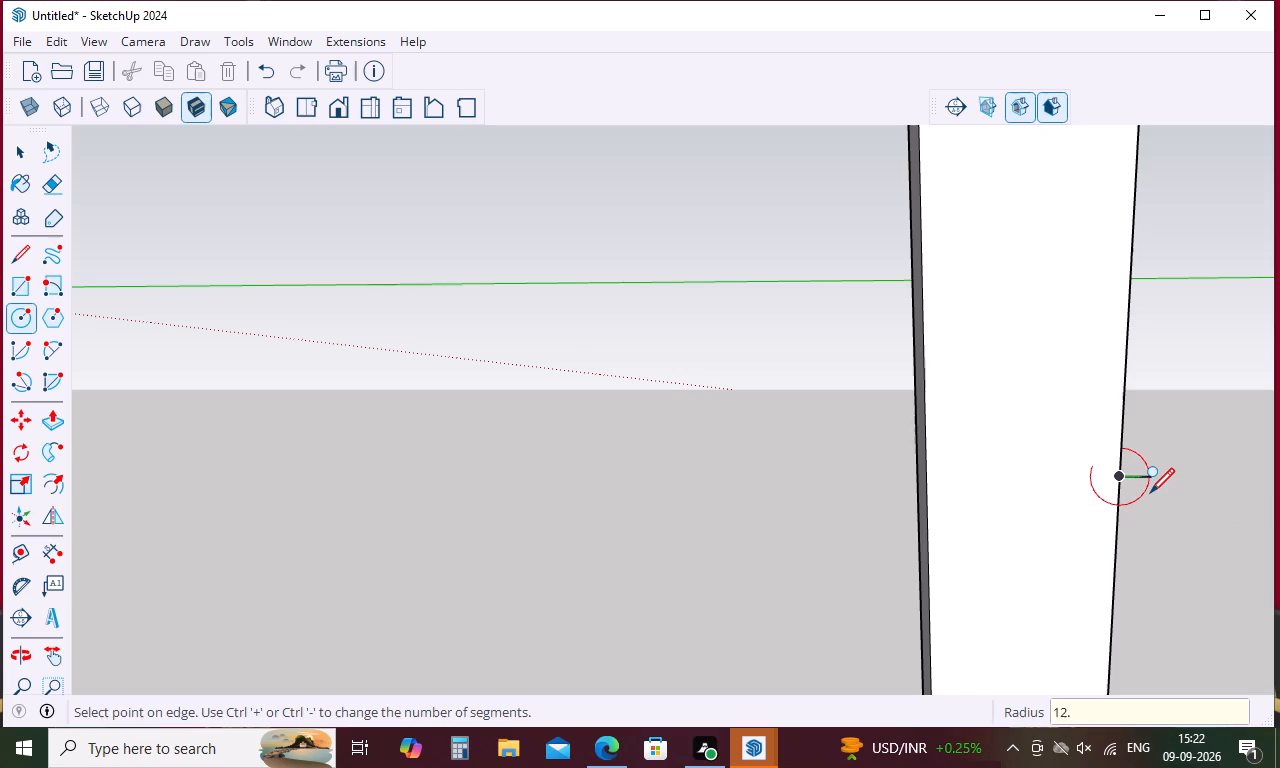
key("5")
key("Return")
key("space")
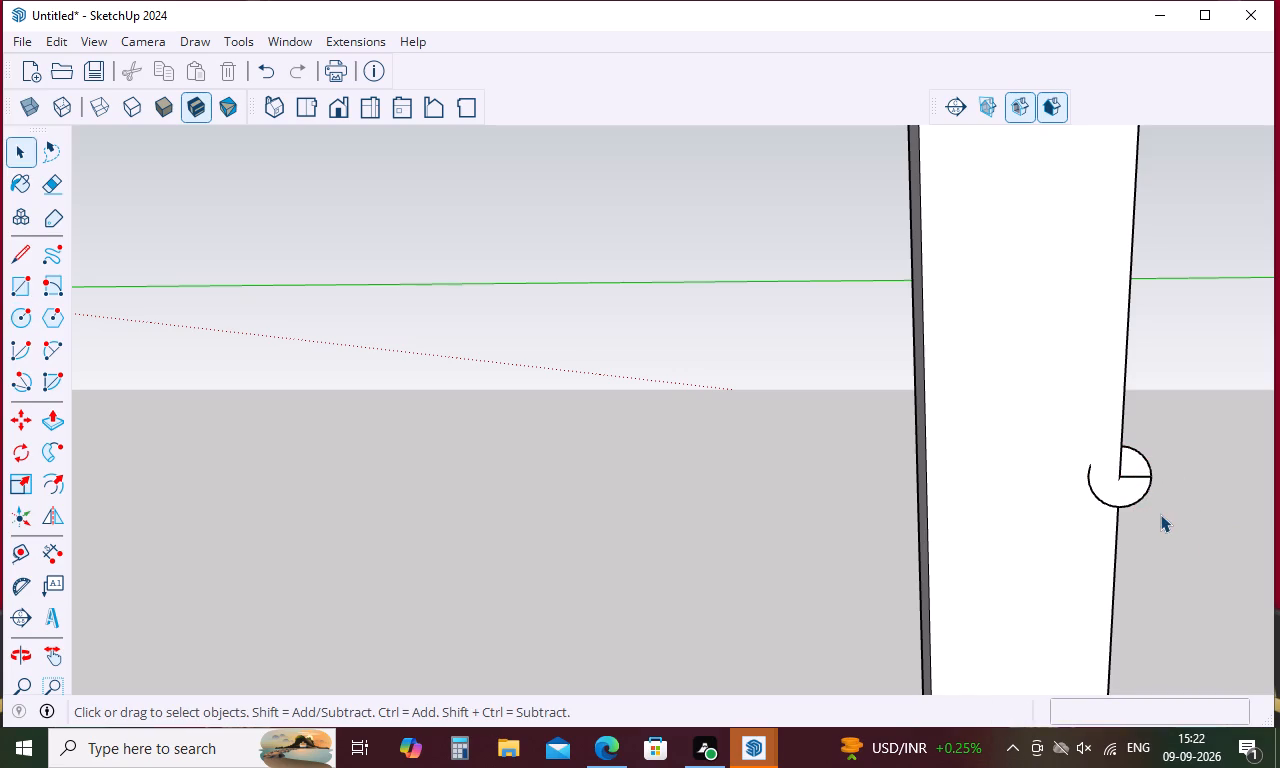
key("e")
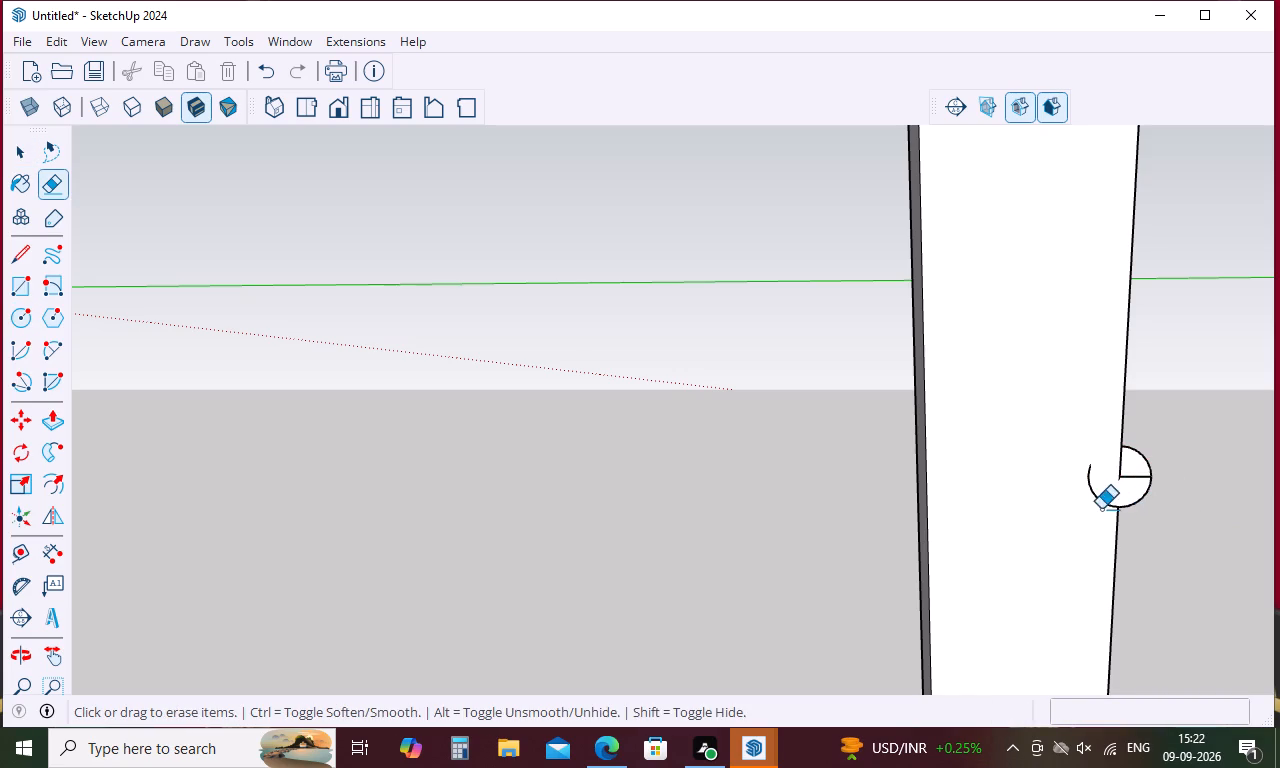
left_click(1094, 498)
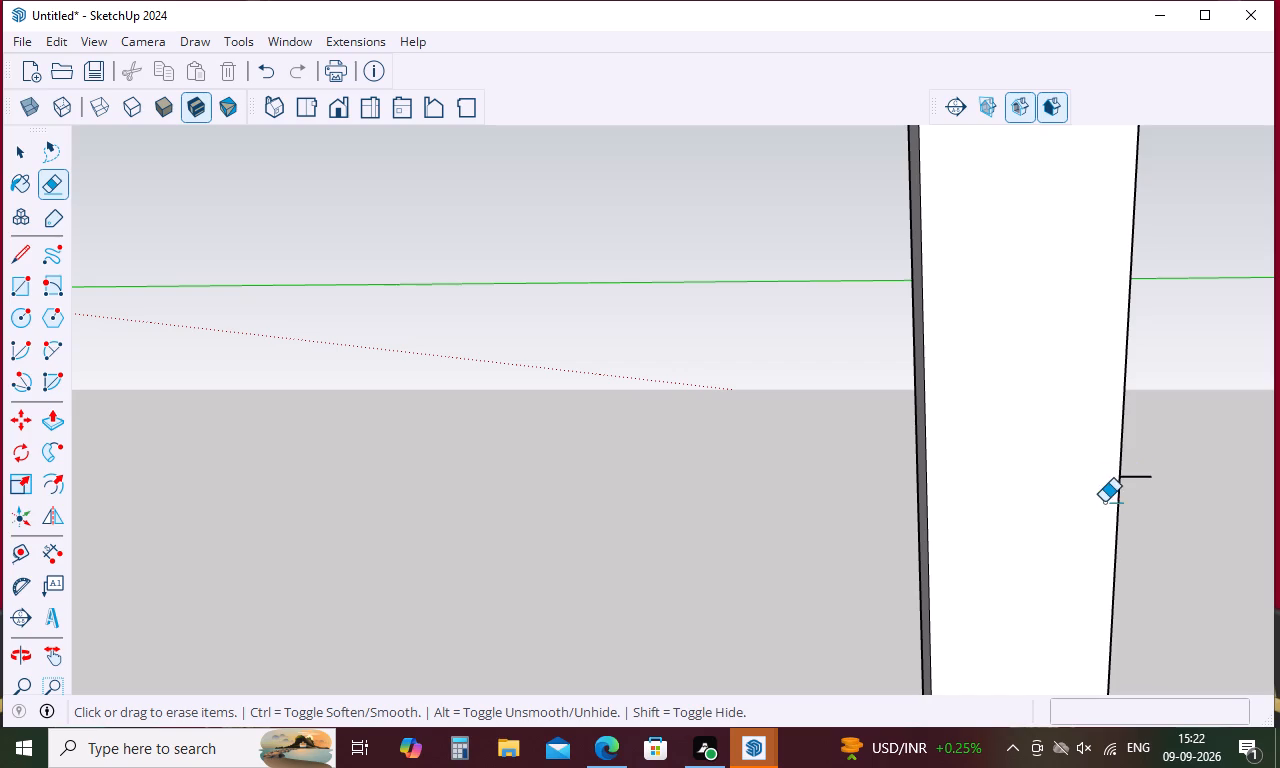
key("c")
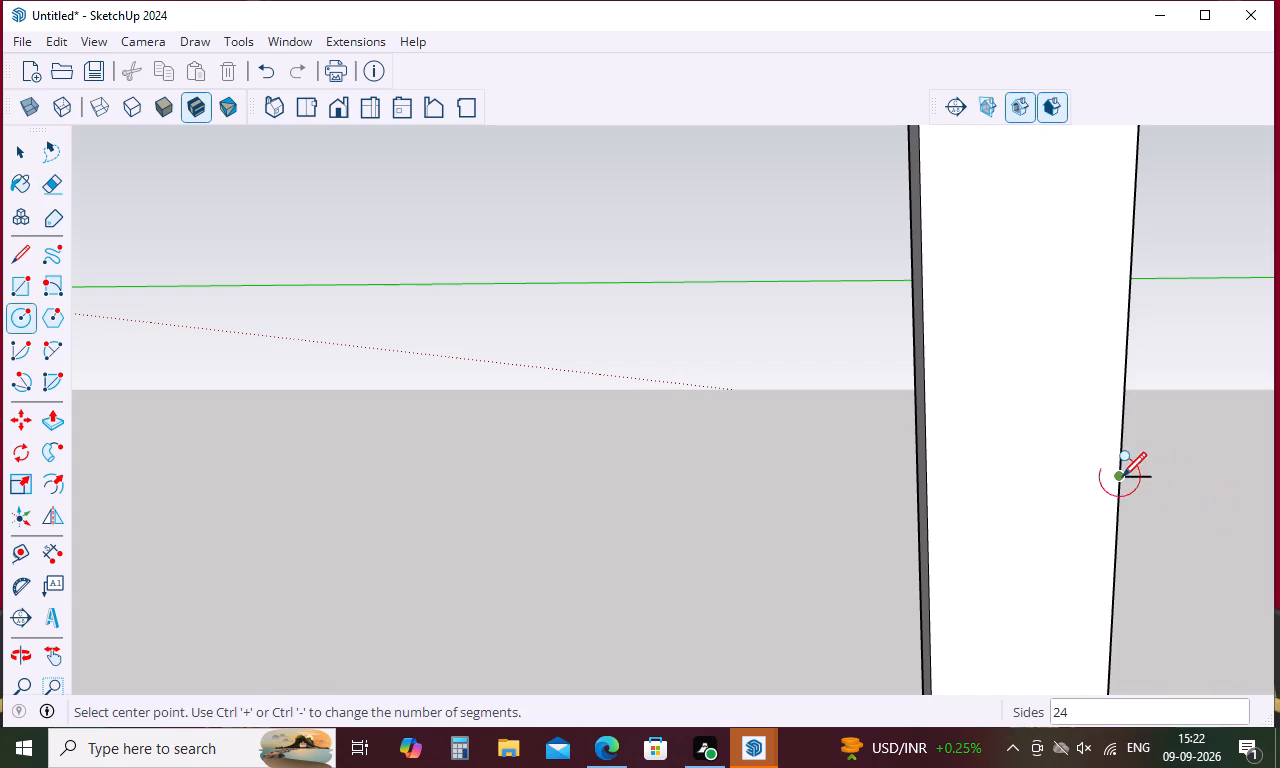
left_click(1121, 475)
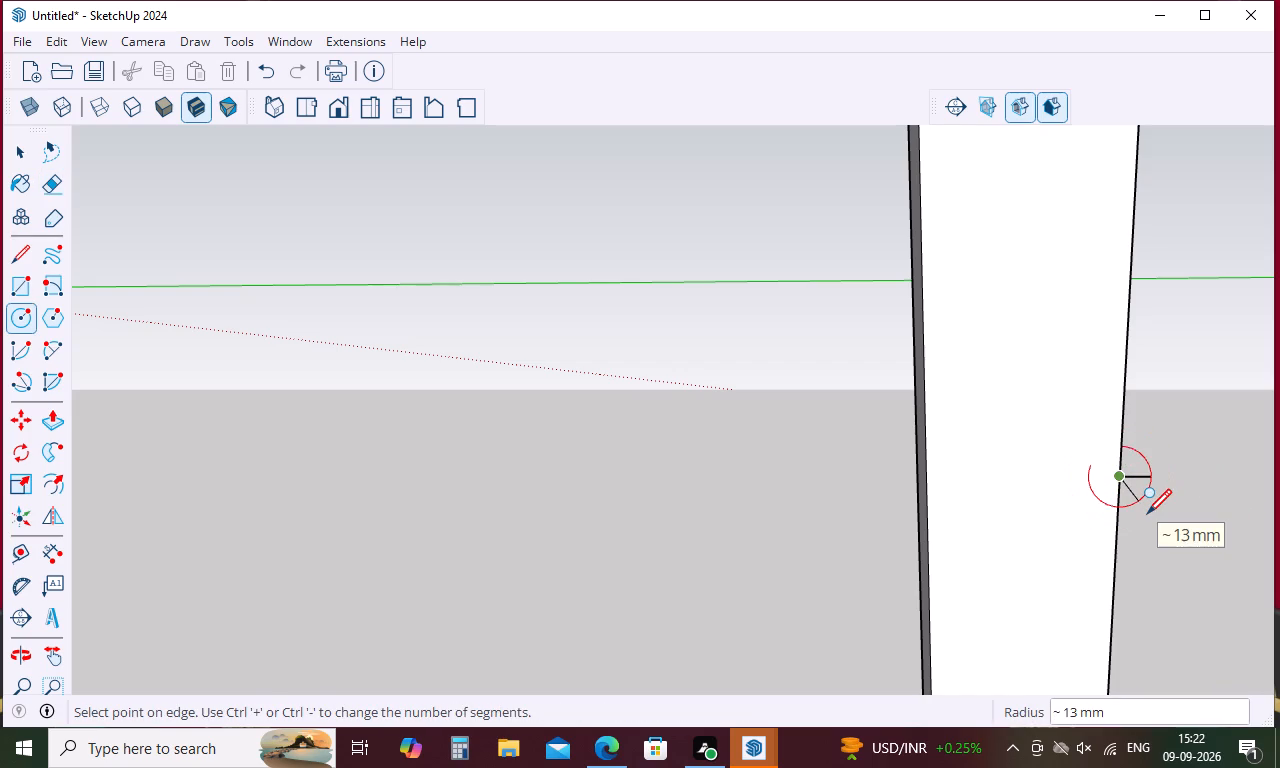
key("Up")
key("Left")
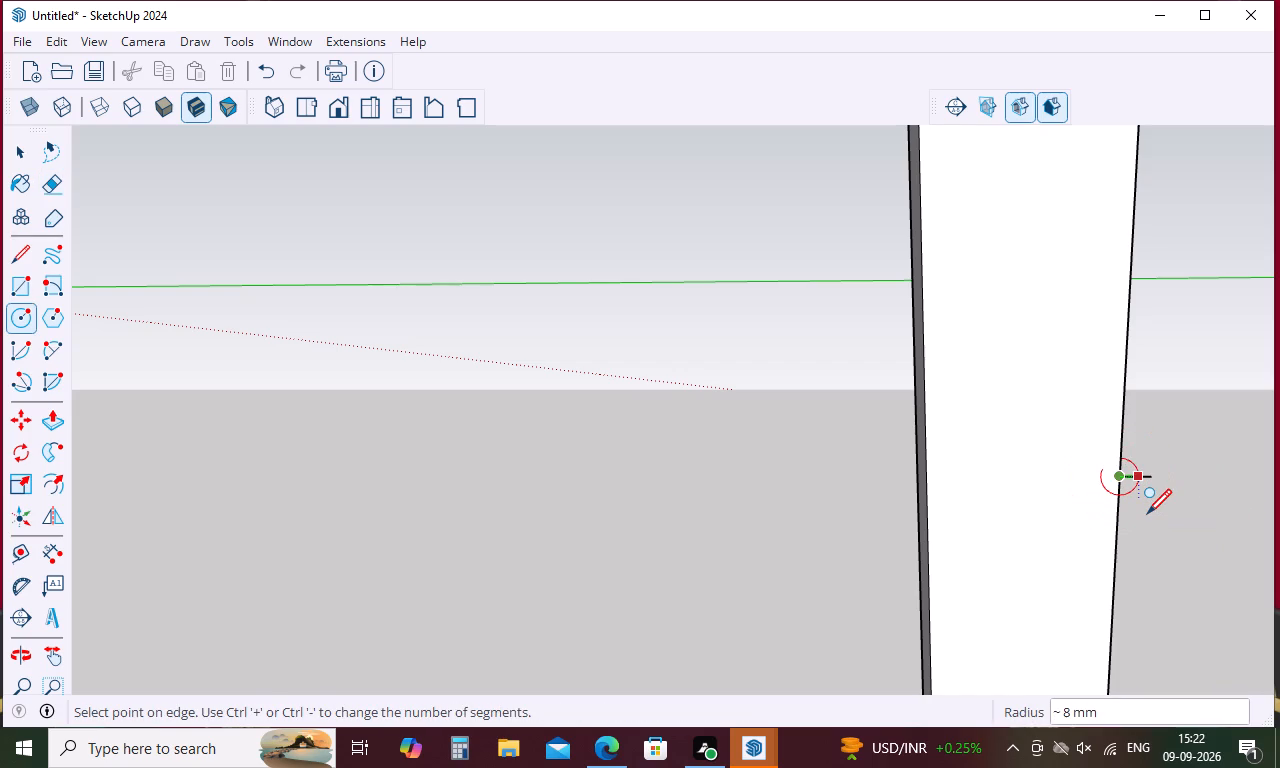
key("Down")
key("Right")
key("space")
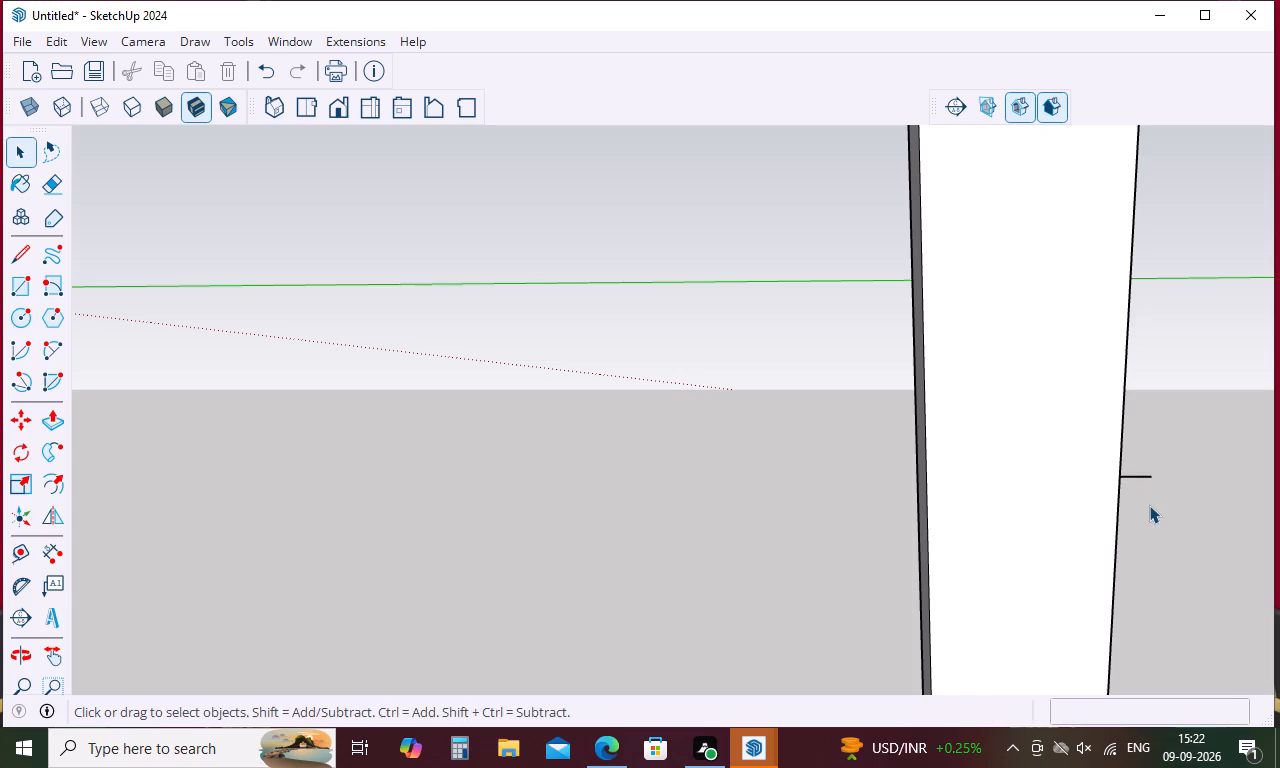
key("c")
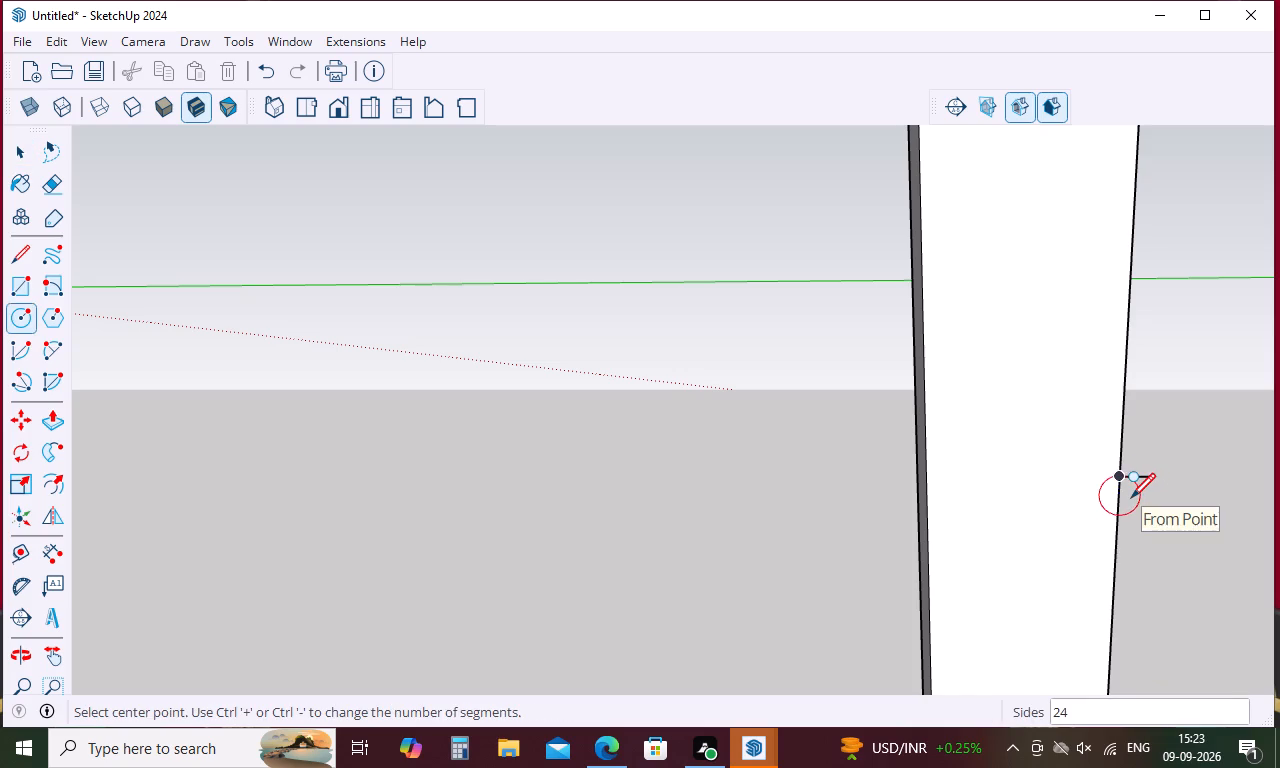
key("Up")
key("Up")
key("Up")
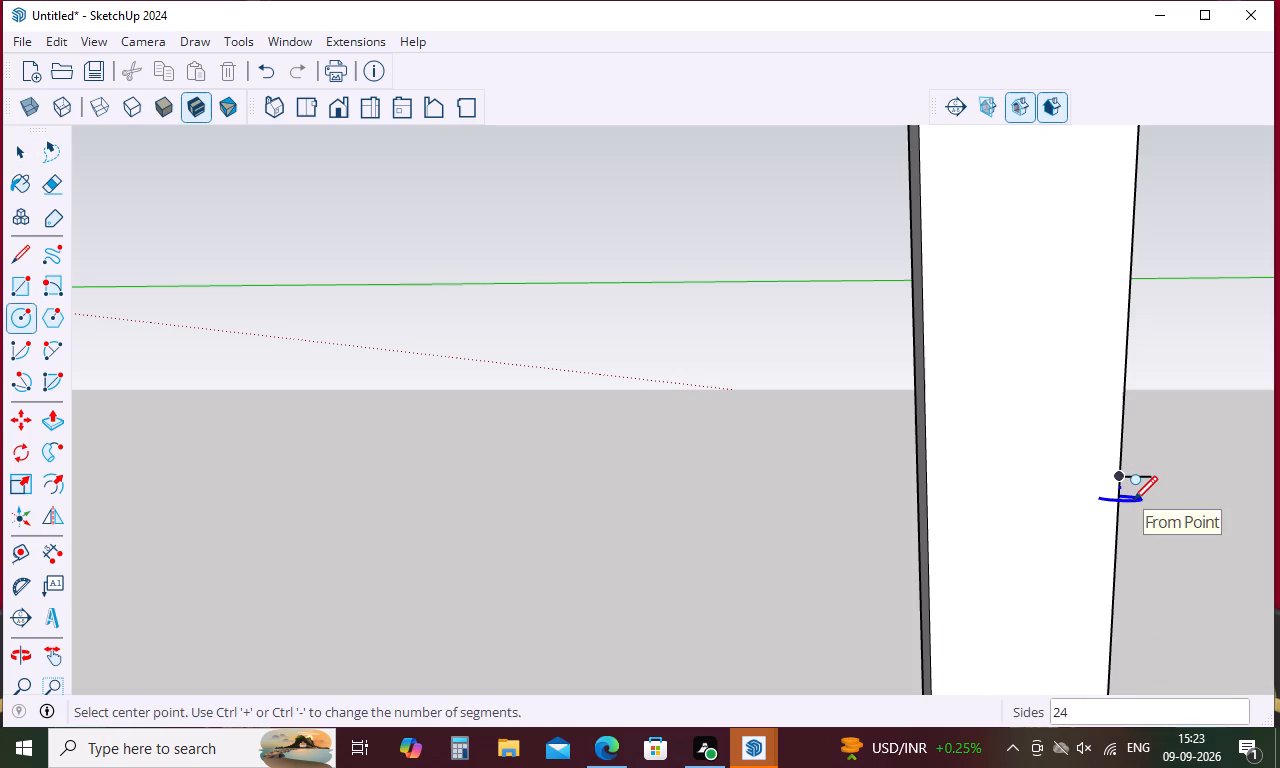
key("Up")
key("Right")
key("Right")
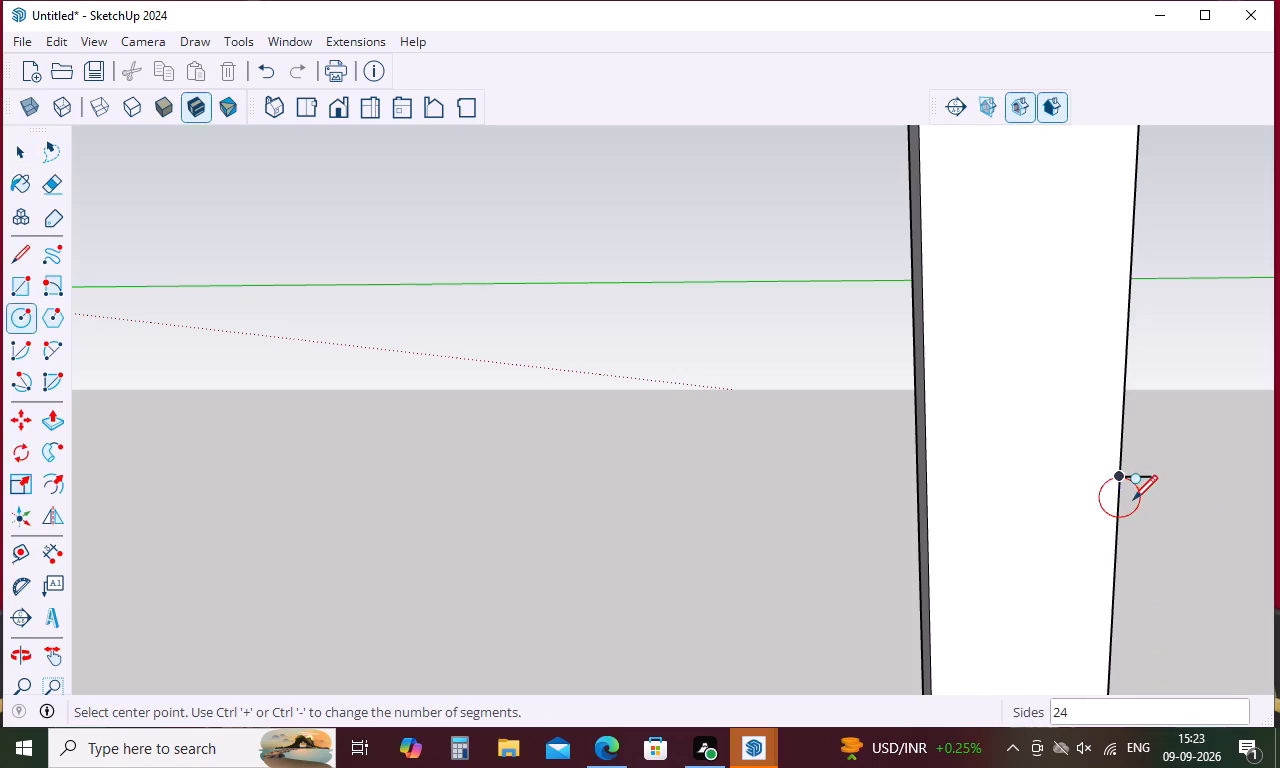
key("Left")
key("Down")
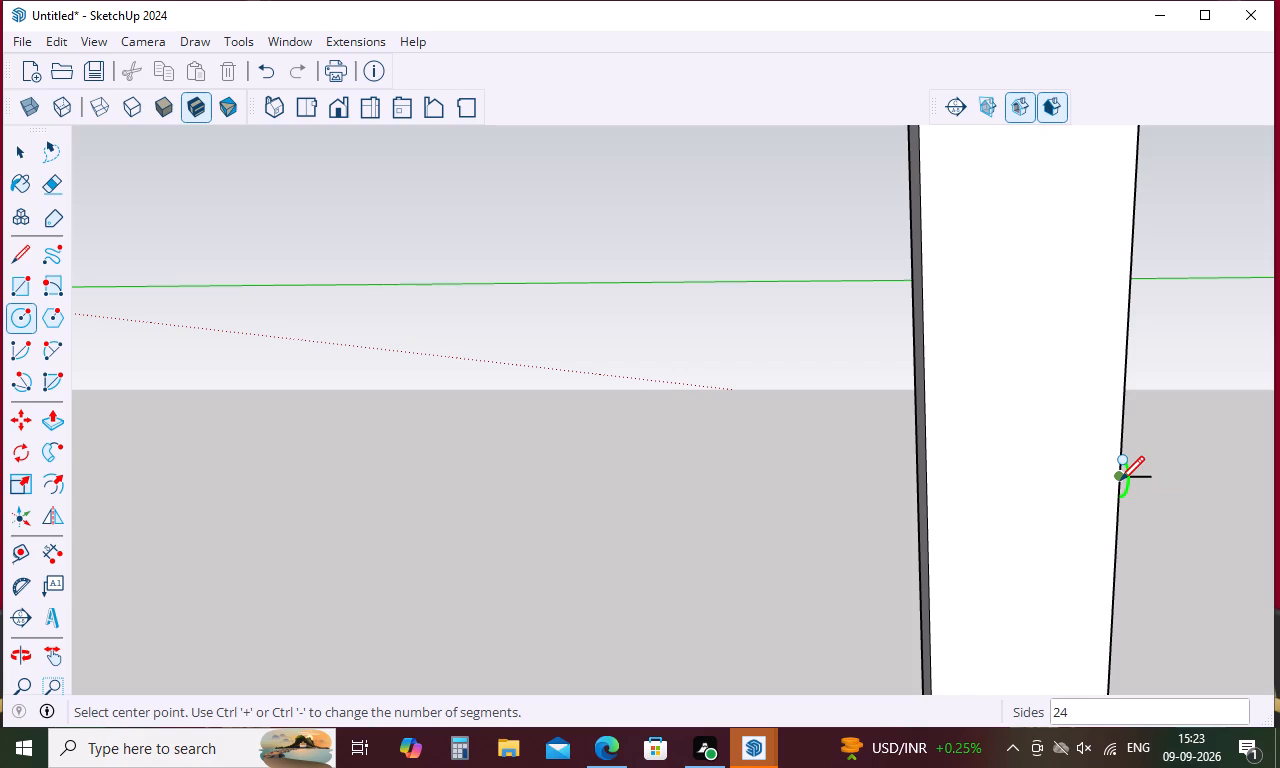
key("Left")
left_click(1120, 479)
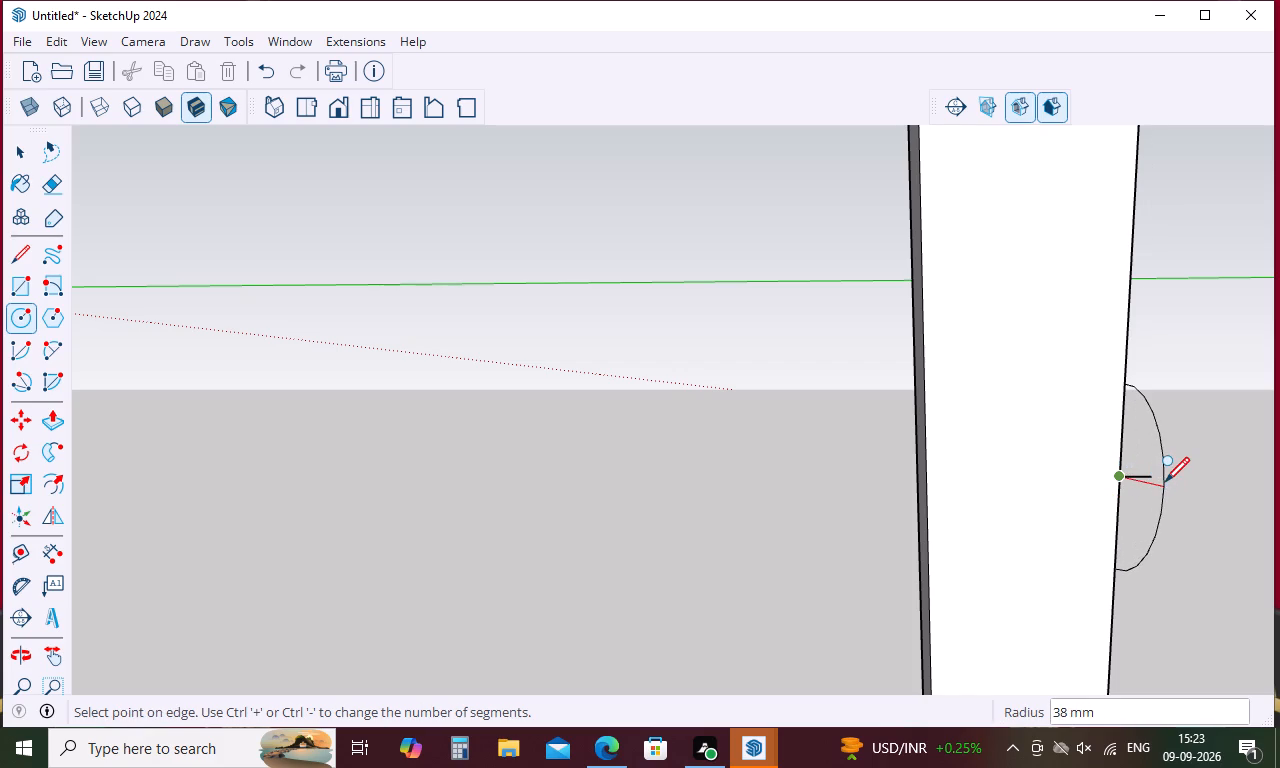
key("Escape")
Draw a circle of about 6 mm radius centred where the projecting line meets the leg's slanted edge.
left_click(1122, 478)
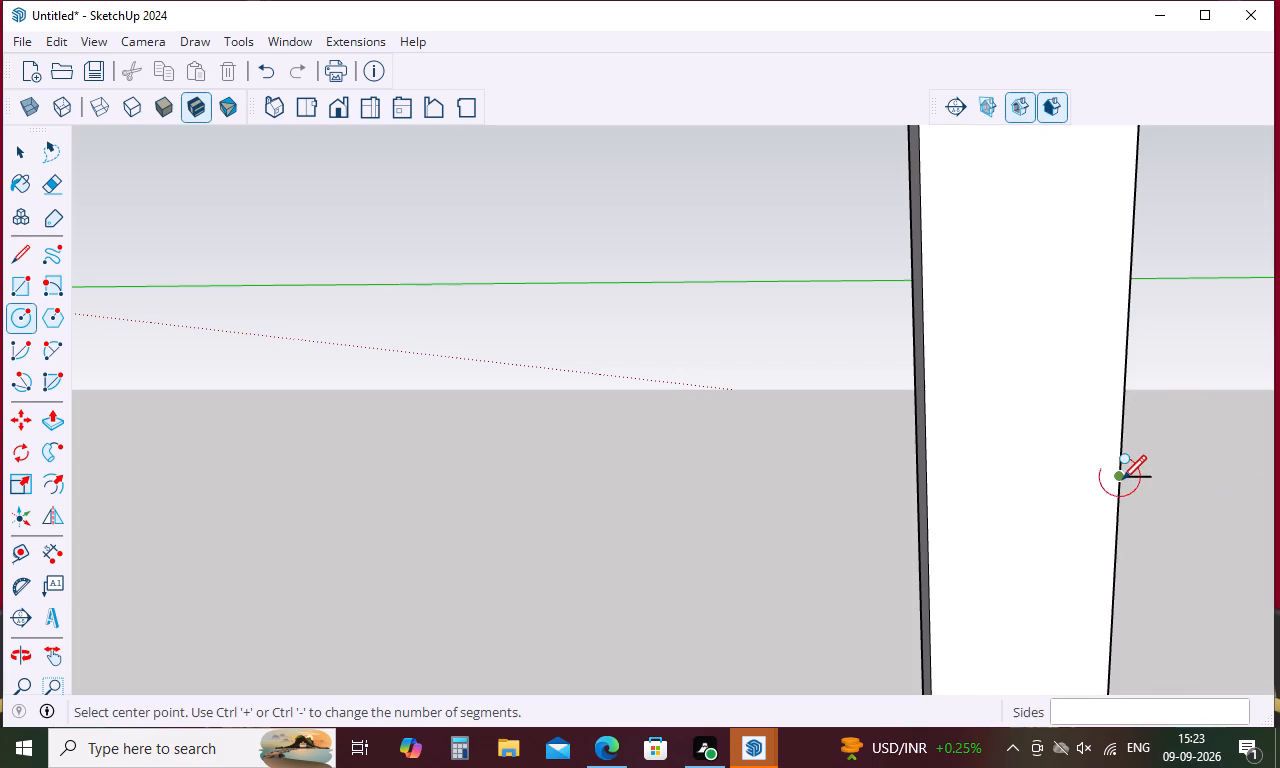
scroll(1131, 497, "up", 4)
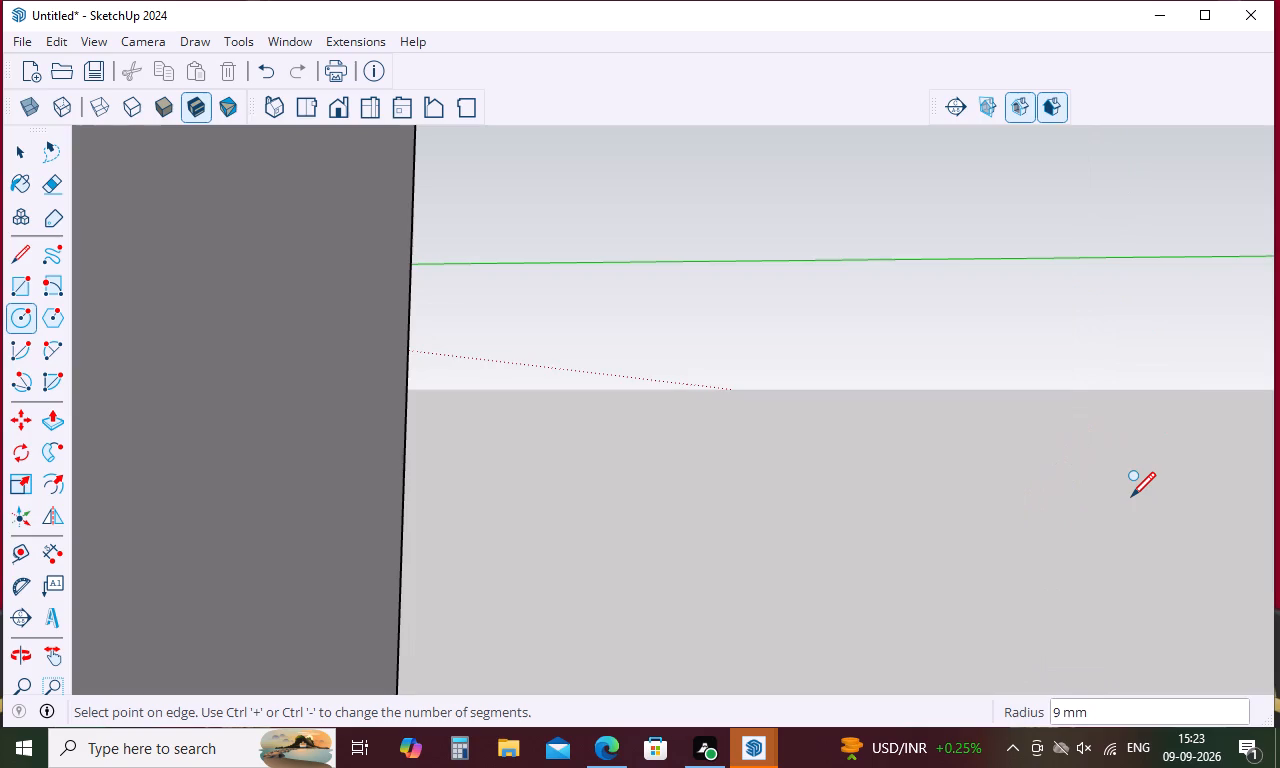
scroll(1131, 494, "down", 4)
scroll(1113, 491, "up", 8)
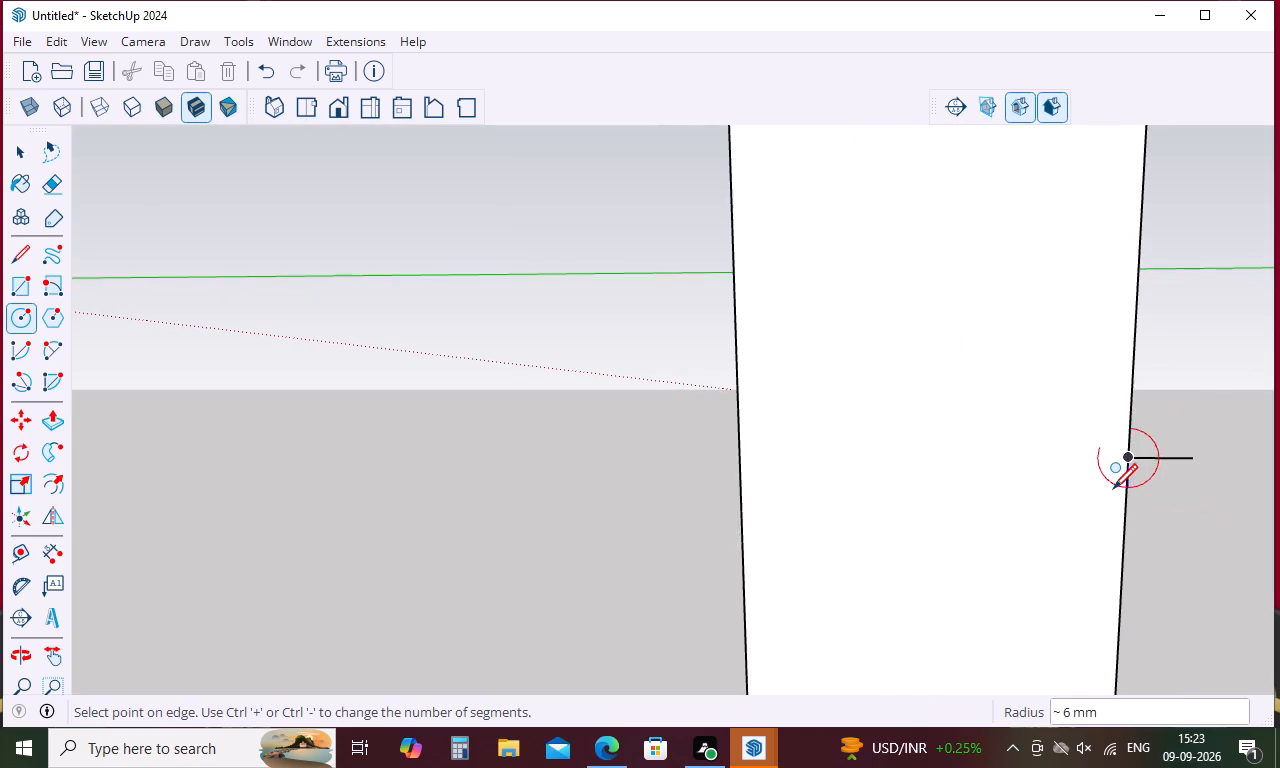
scroll(1113, 486, "up", 3)
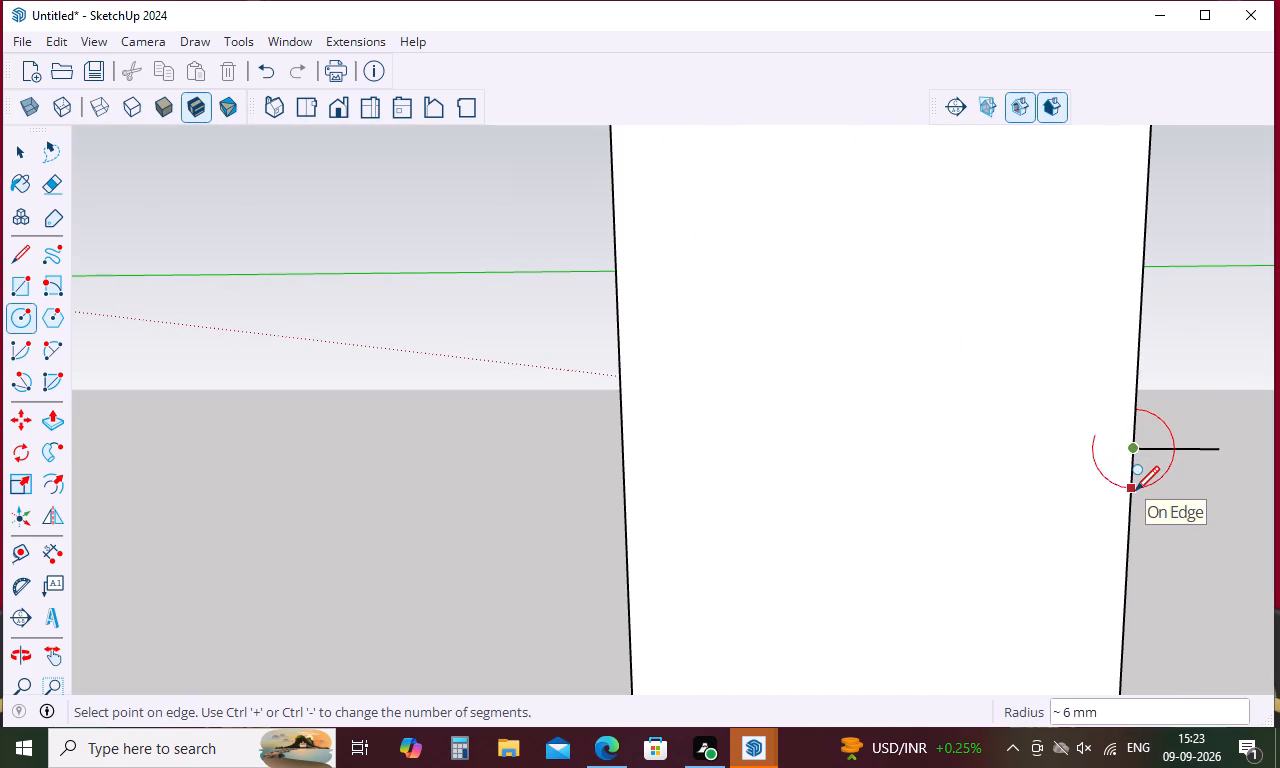
left_click(1135, 489)
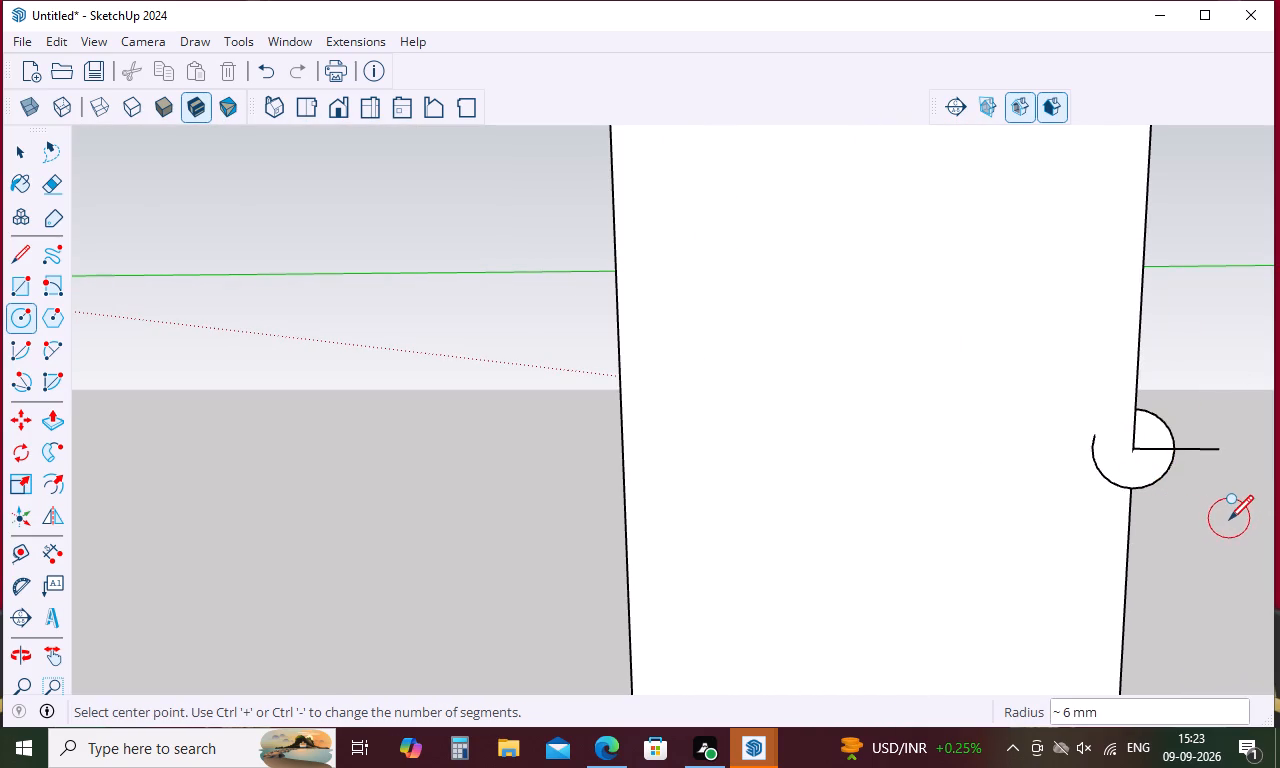
key("space")
Draw a line of about 6 mm from the circle's centre down to its lower crossing with the leg's slanted edge.
type("l")
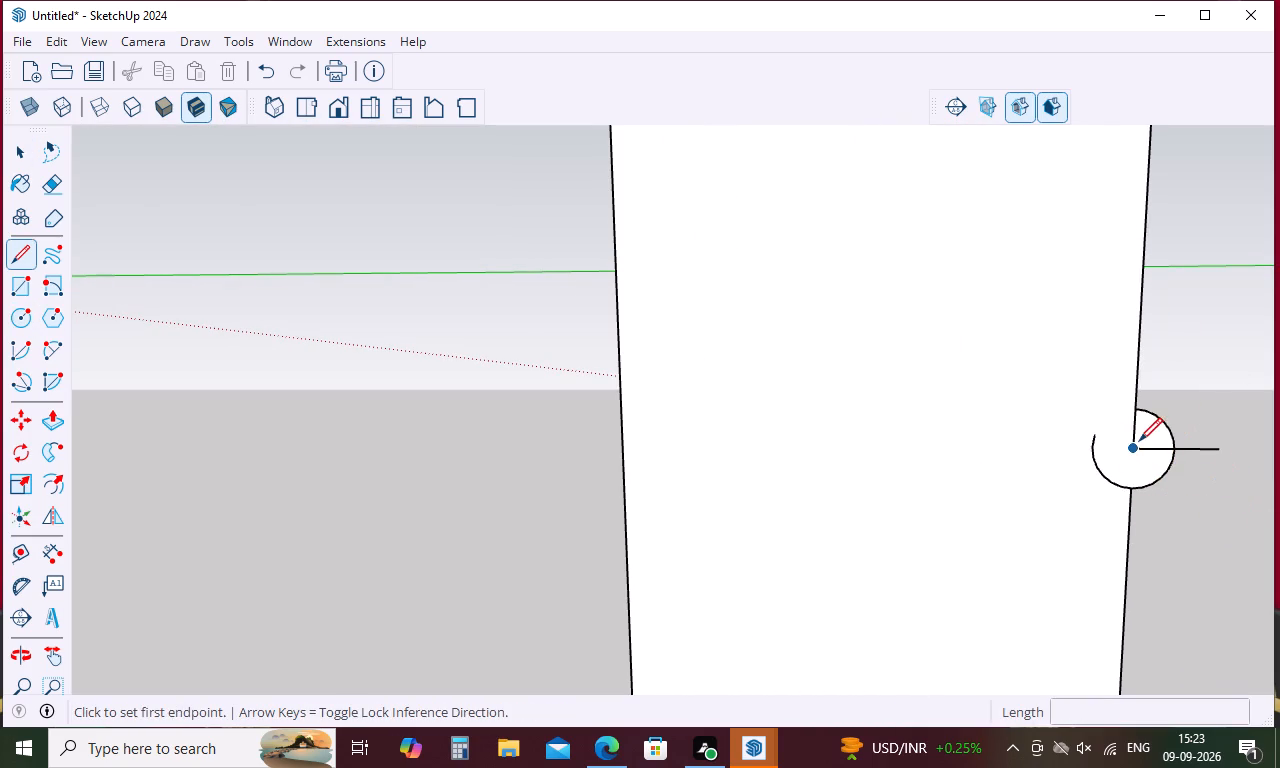
left_click(1132, 454)
left_click(1130, 490)
key("space")
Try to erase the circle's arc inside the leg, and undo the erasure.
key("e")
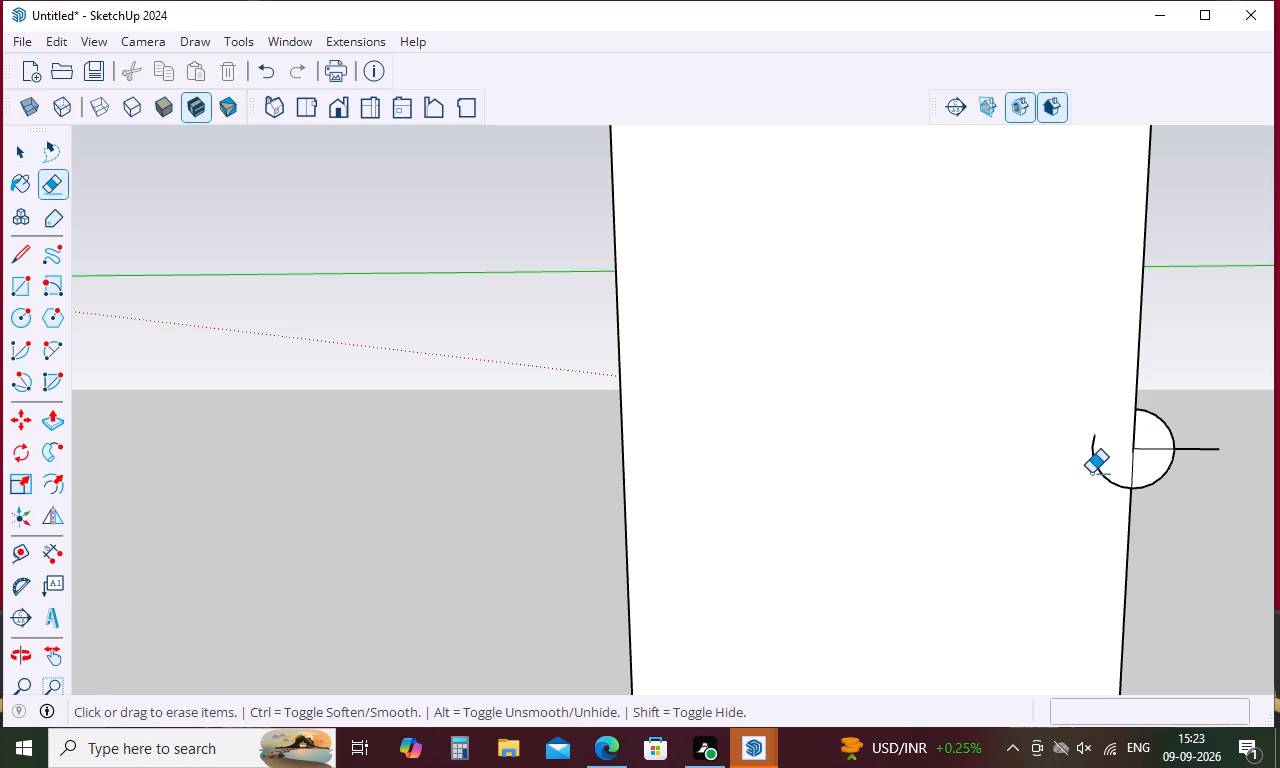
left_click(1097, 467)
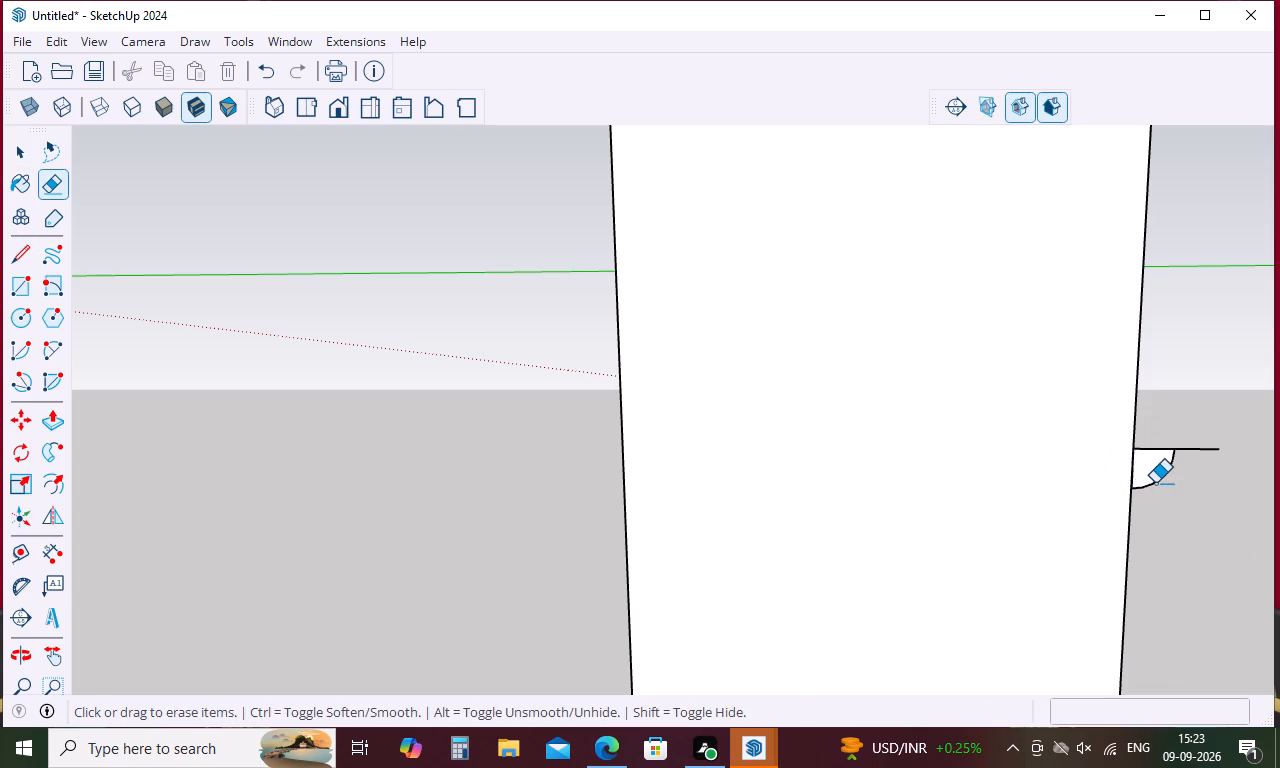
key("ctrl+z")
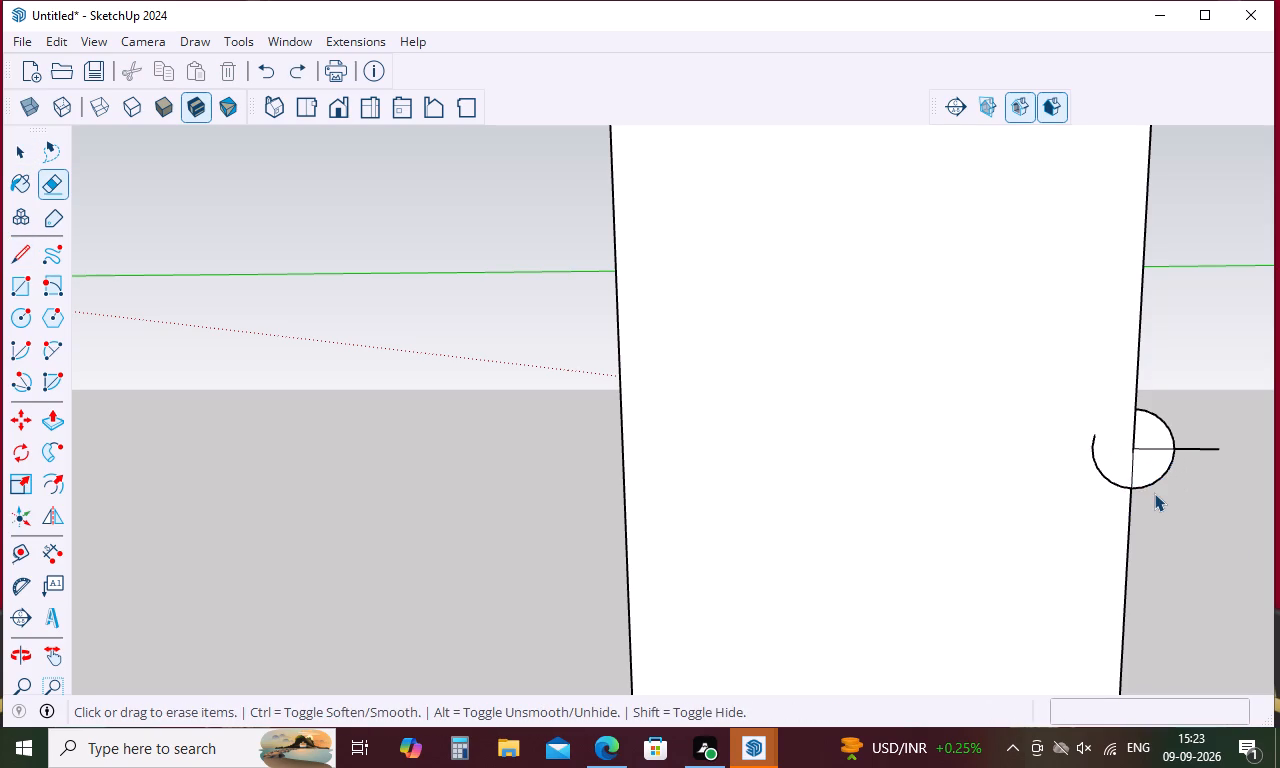
Draw a line from the circle's upper crossing with the leg's slanted edge to the circle's centre.
key("space")
key("l")
left_click(1133, 410)
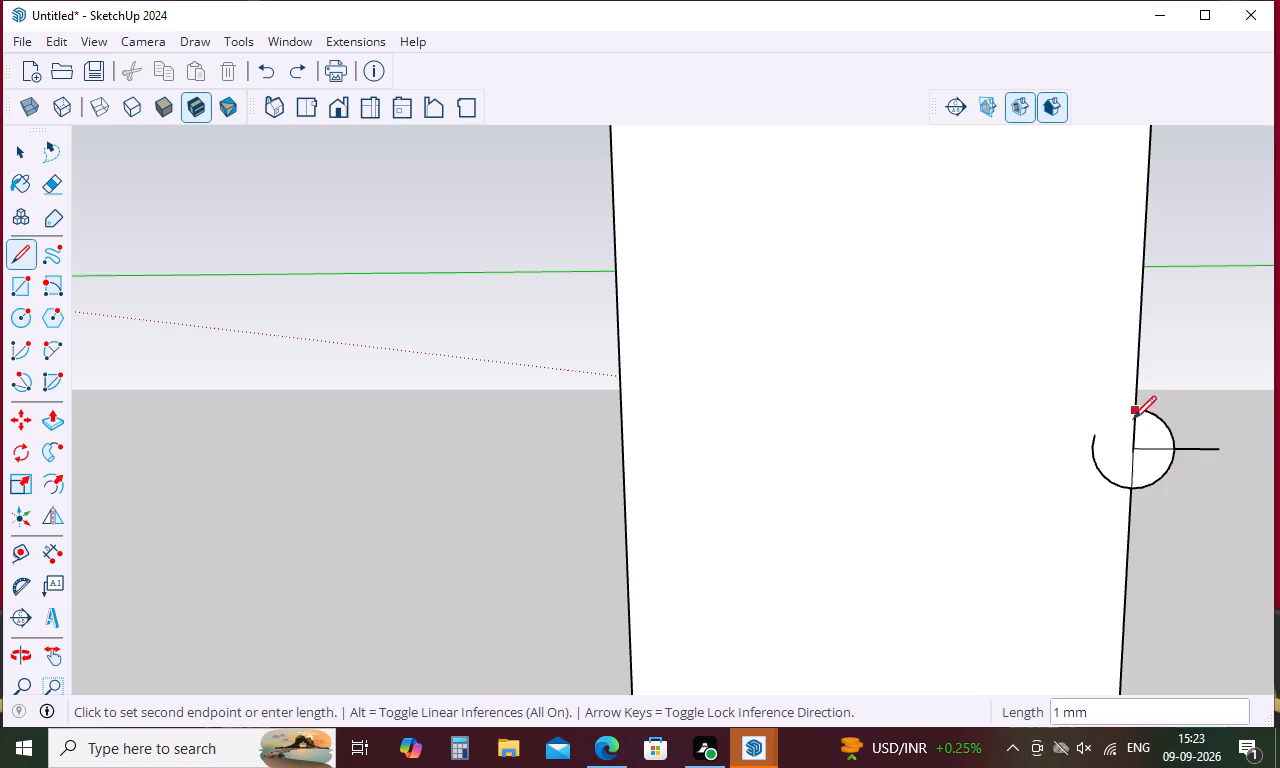
left_click(1128, 450)
key("space")
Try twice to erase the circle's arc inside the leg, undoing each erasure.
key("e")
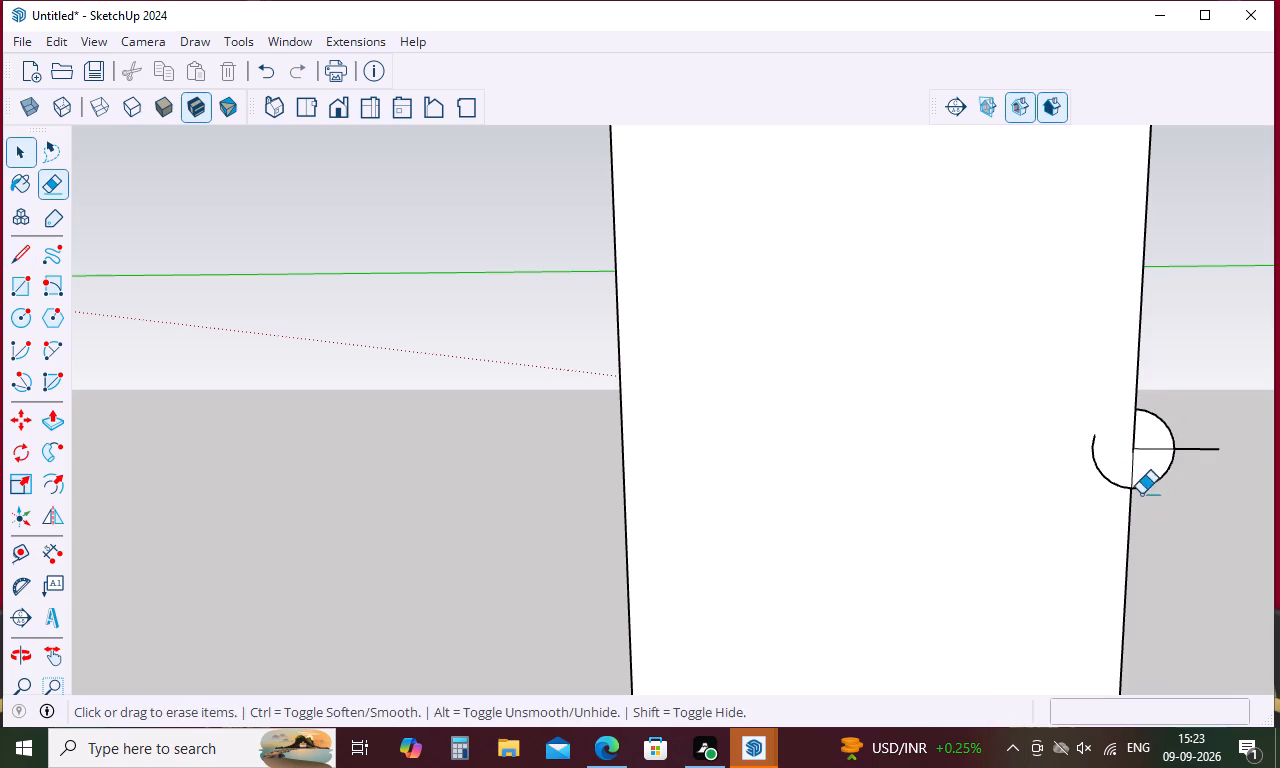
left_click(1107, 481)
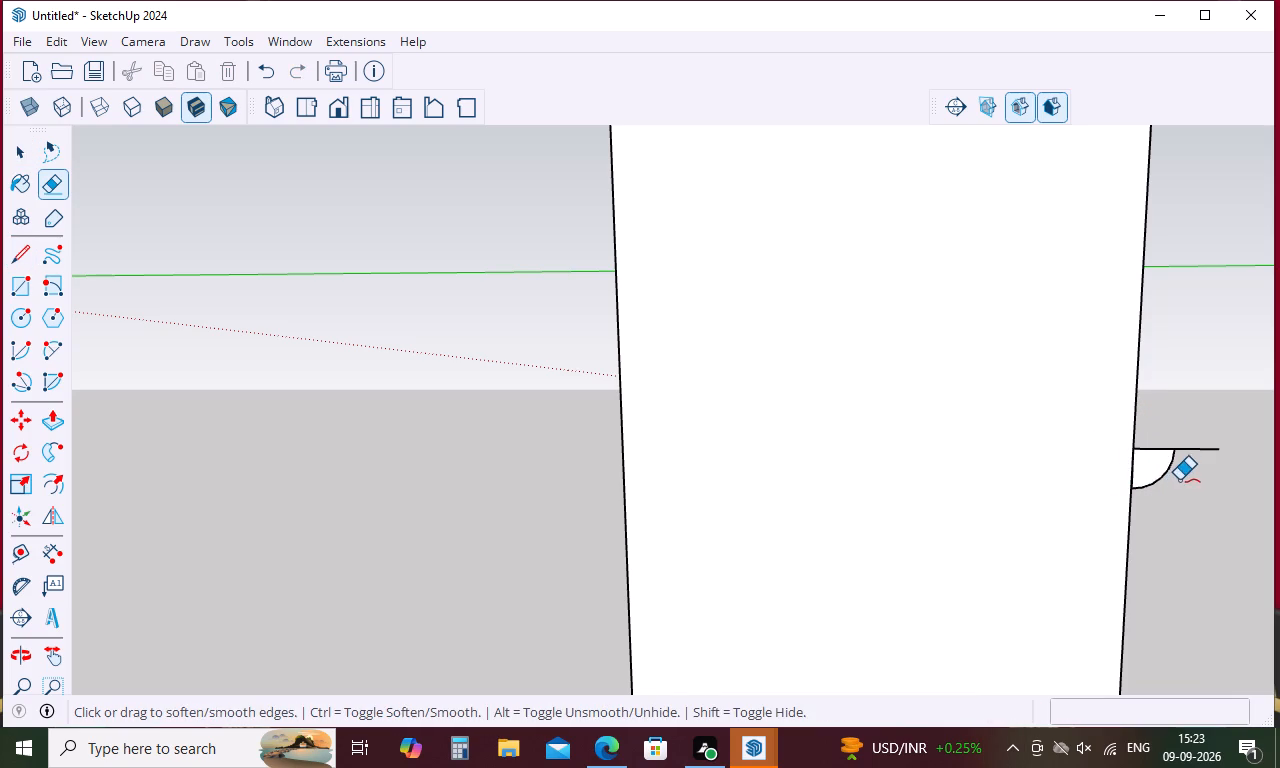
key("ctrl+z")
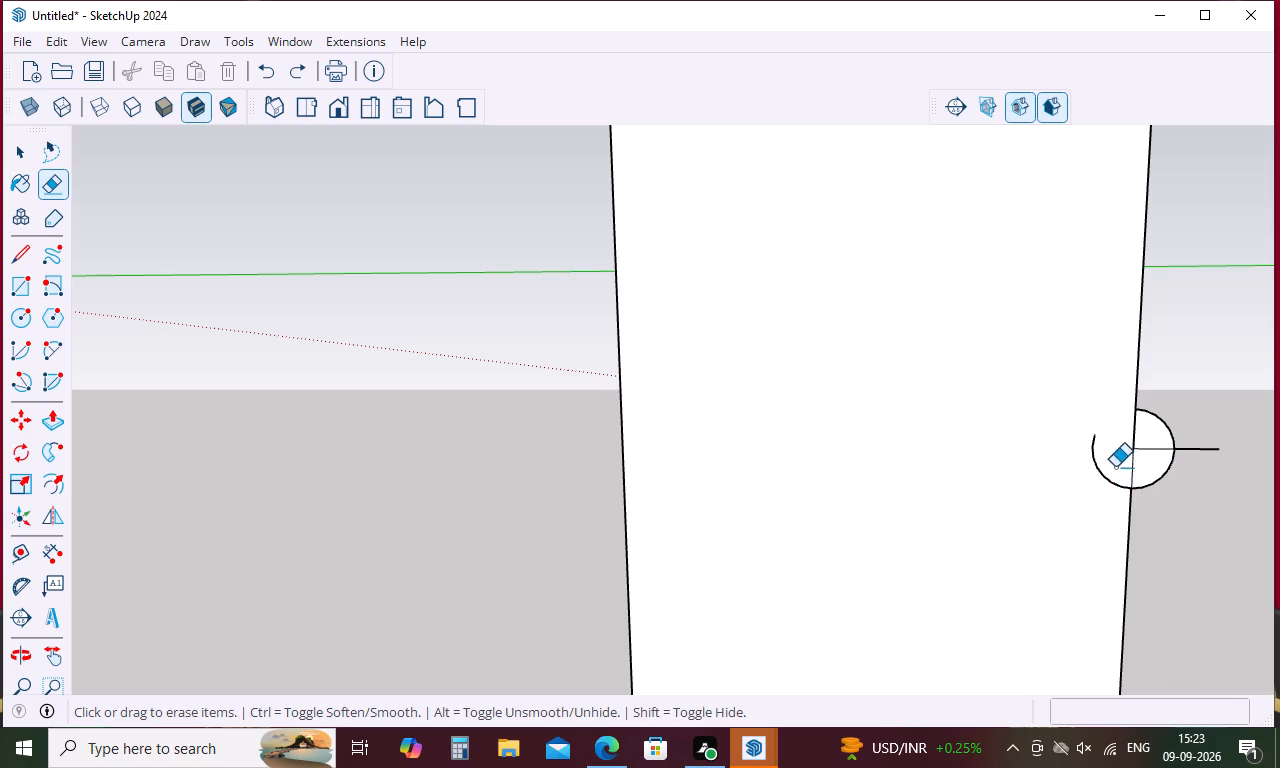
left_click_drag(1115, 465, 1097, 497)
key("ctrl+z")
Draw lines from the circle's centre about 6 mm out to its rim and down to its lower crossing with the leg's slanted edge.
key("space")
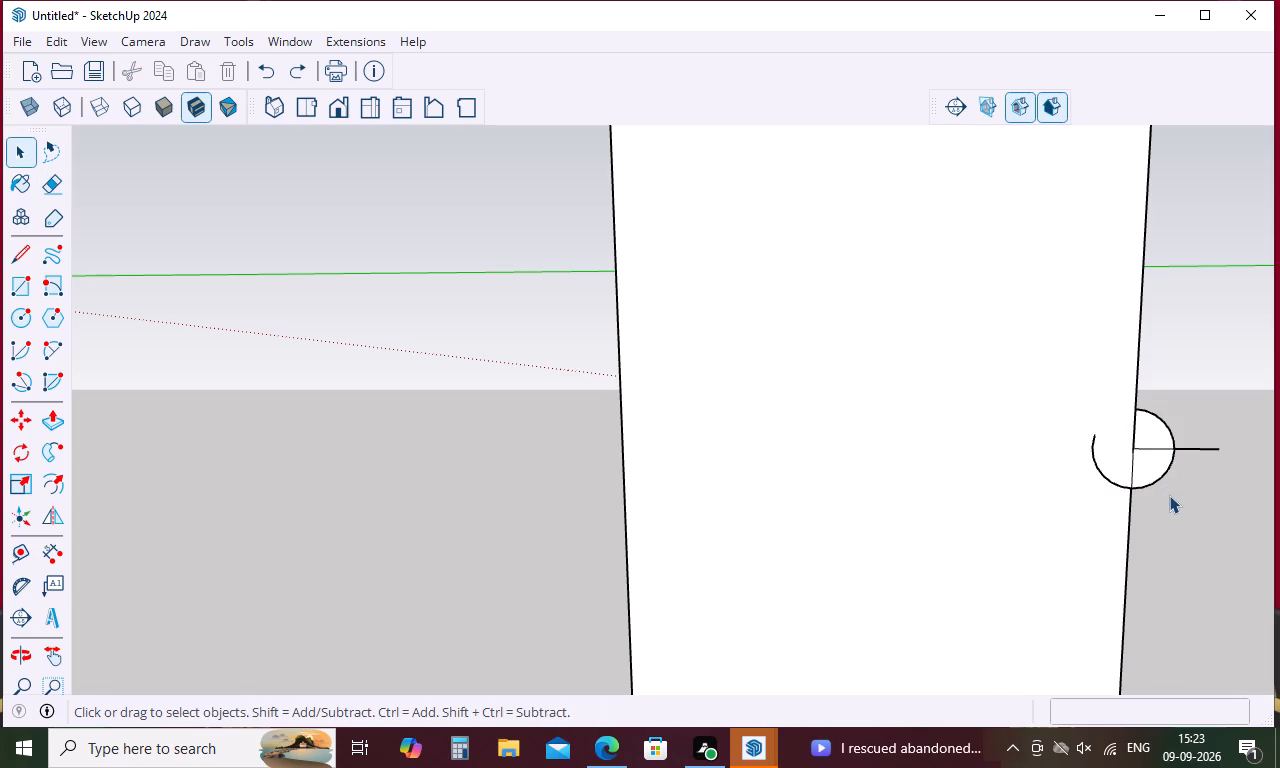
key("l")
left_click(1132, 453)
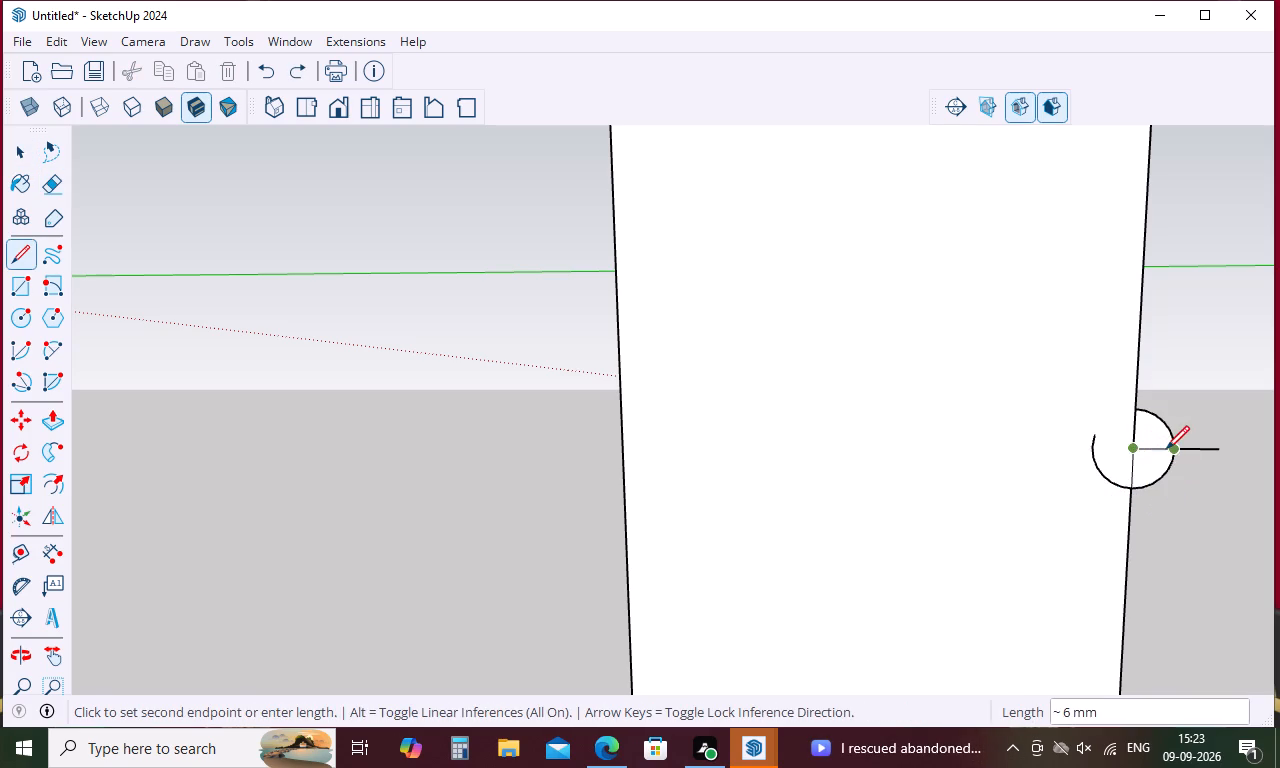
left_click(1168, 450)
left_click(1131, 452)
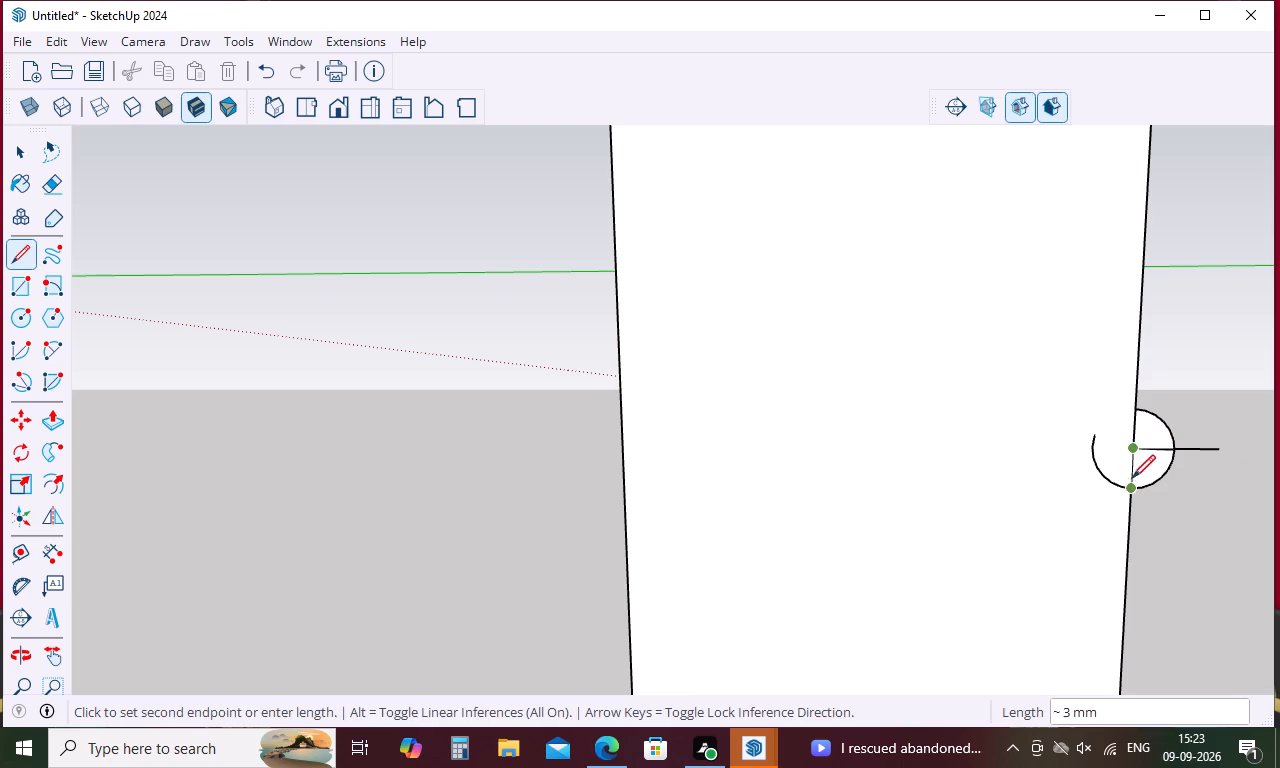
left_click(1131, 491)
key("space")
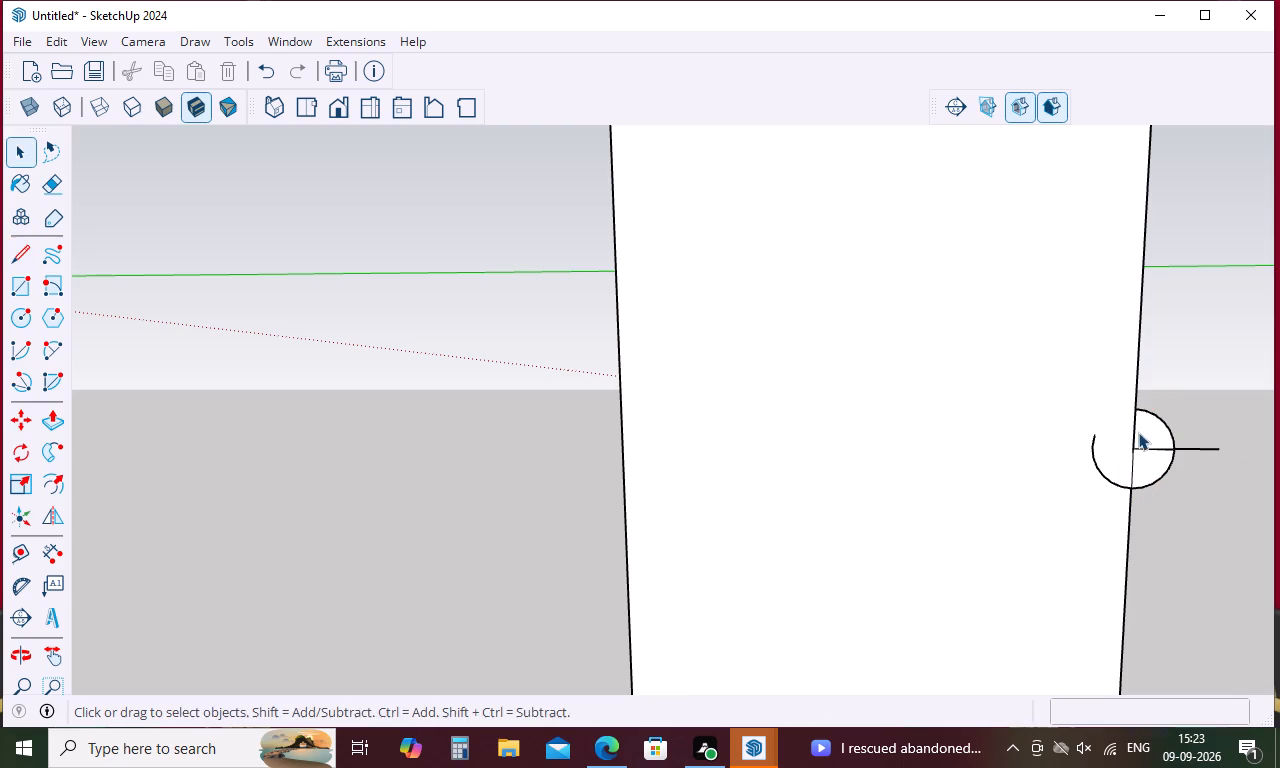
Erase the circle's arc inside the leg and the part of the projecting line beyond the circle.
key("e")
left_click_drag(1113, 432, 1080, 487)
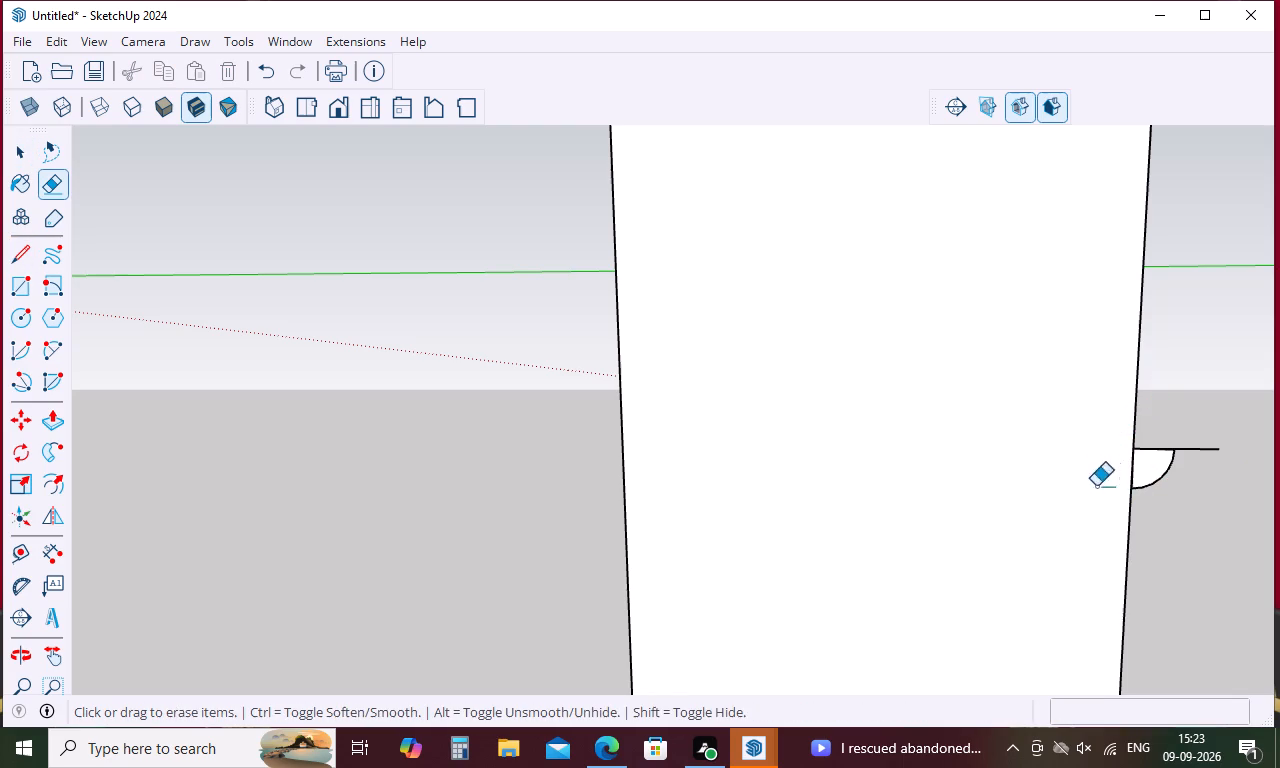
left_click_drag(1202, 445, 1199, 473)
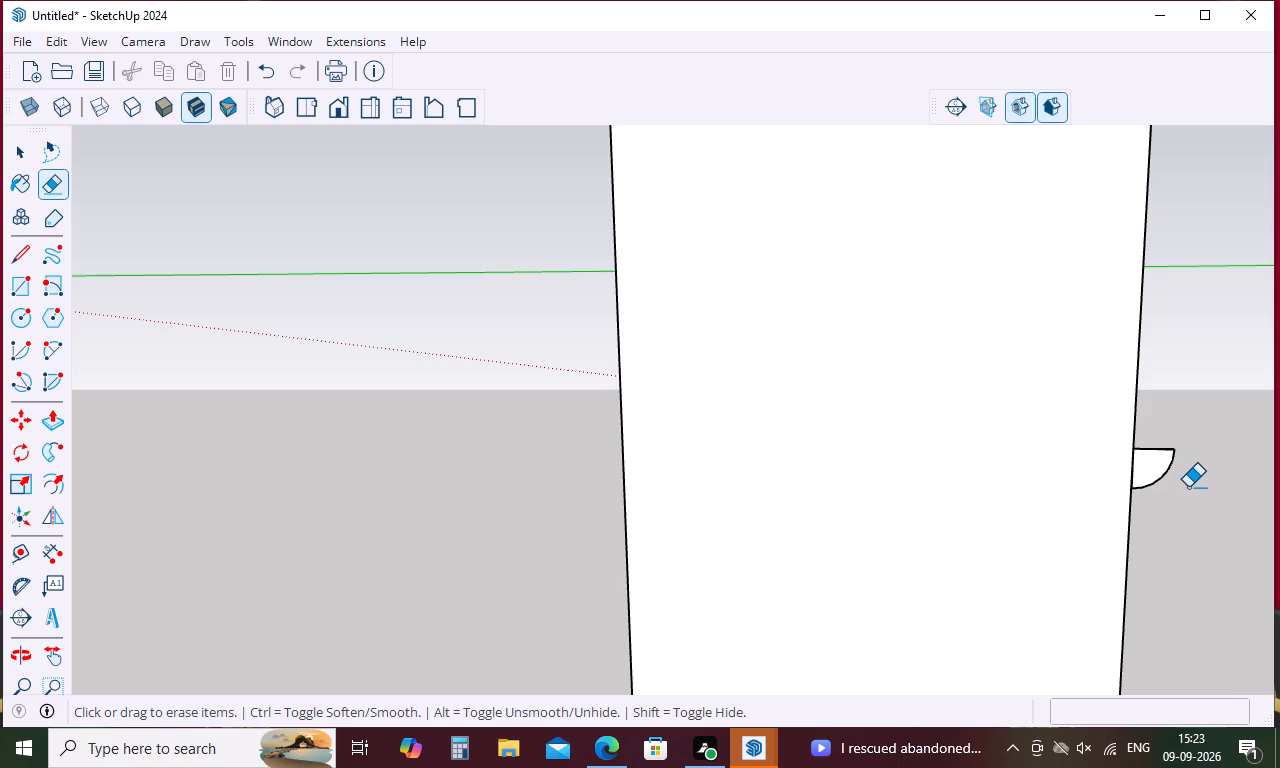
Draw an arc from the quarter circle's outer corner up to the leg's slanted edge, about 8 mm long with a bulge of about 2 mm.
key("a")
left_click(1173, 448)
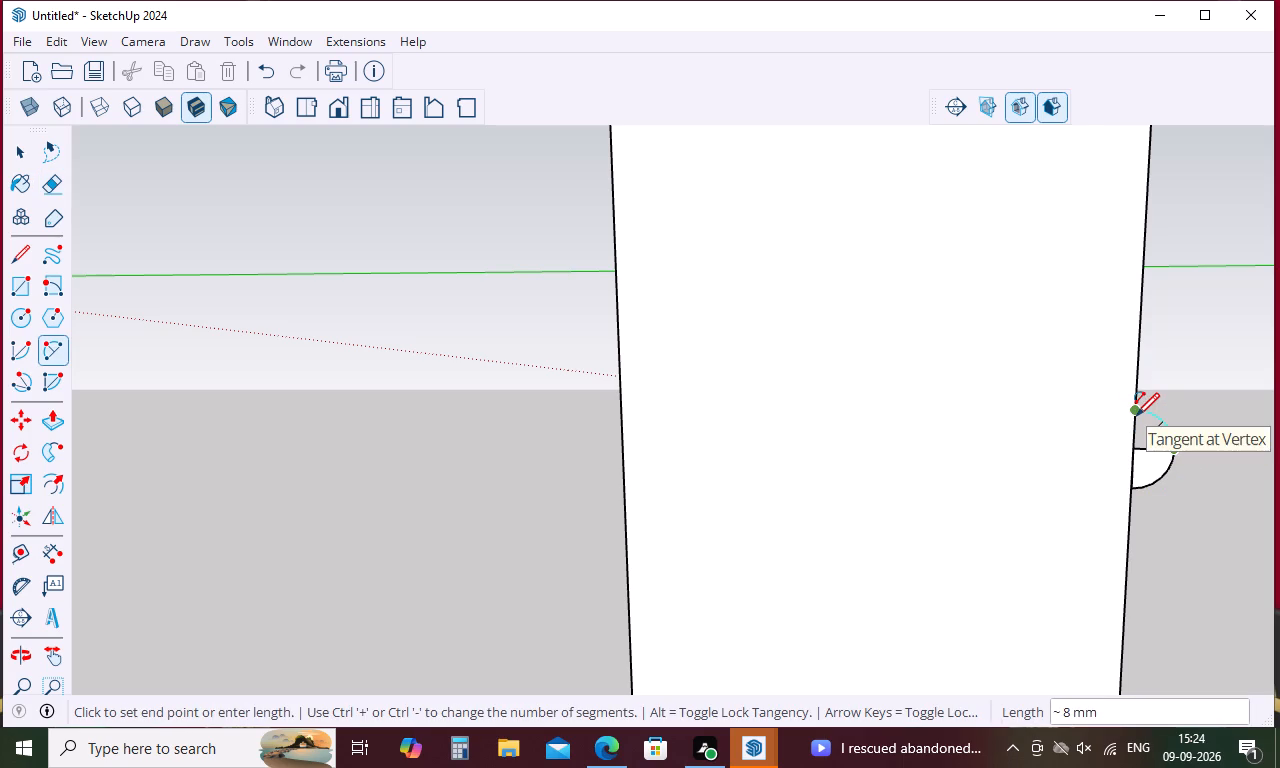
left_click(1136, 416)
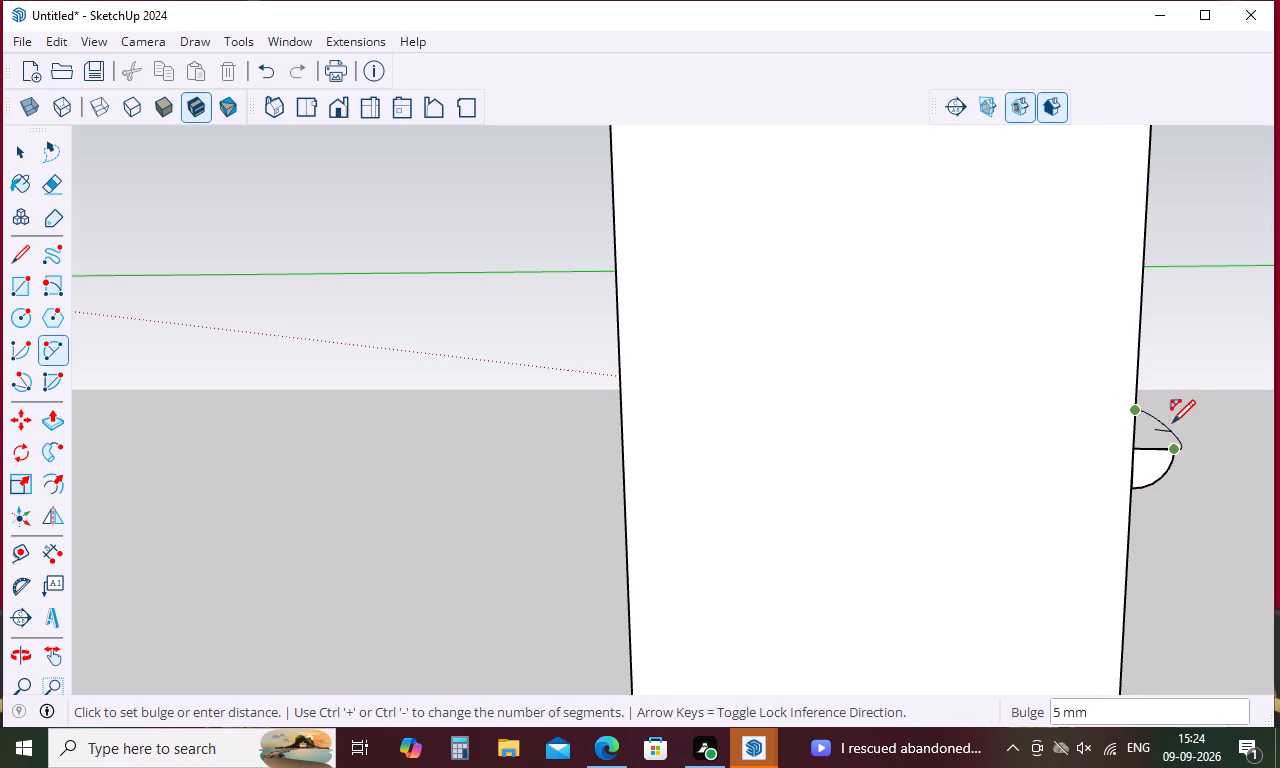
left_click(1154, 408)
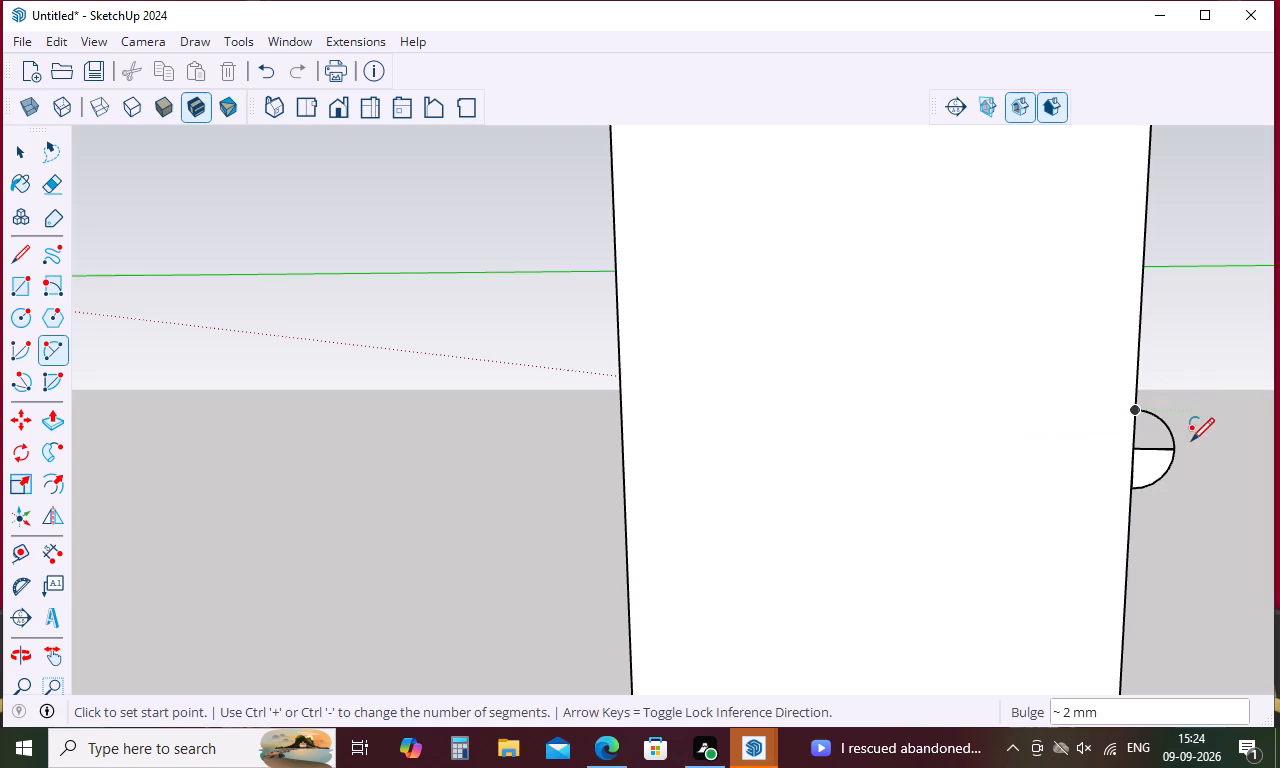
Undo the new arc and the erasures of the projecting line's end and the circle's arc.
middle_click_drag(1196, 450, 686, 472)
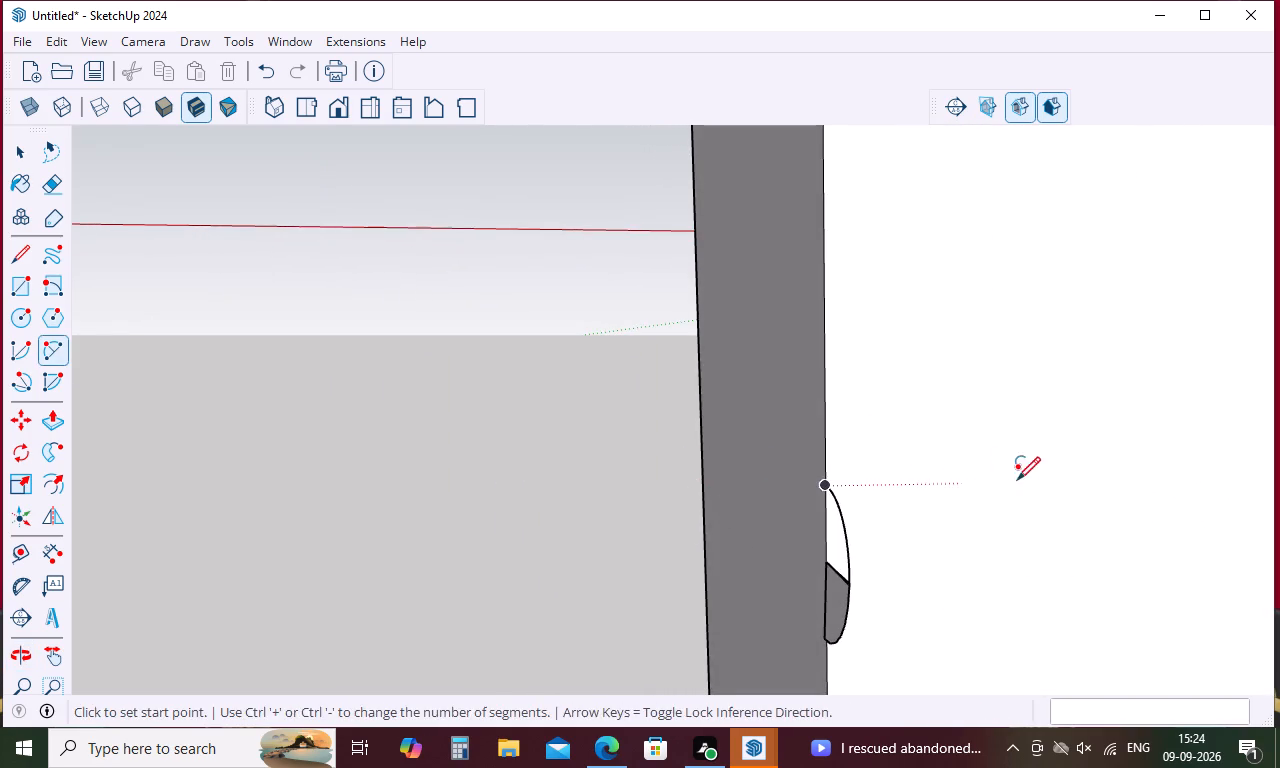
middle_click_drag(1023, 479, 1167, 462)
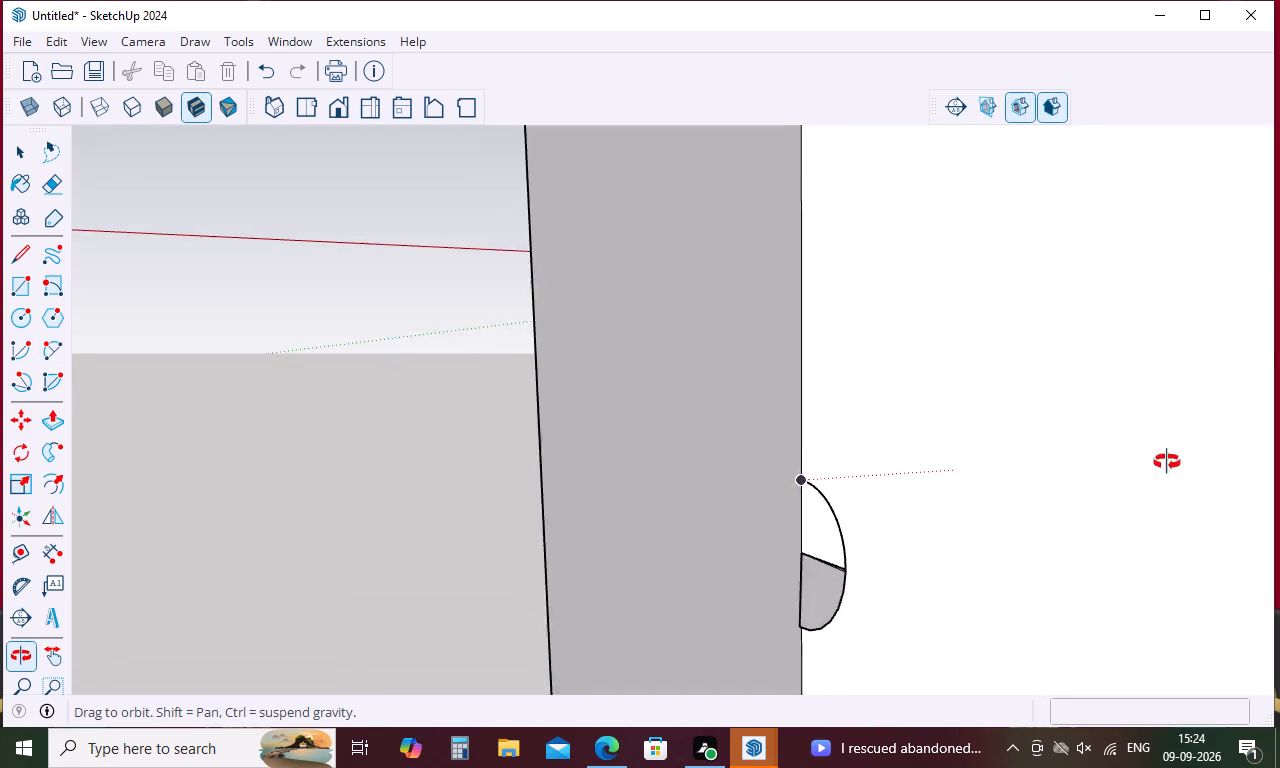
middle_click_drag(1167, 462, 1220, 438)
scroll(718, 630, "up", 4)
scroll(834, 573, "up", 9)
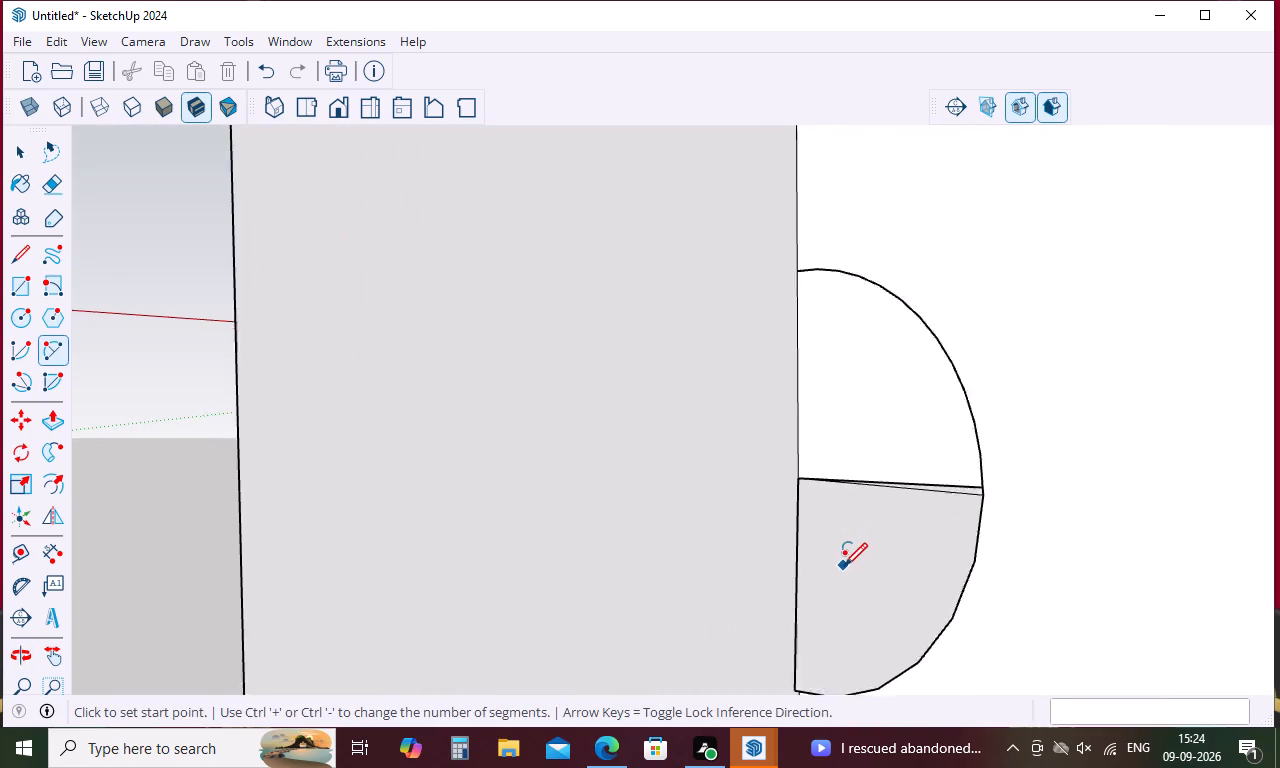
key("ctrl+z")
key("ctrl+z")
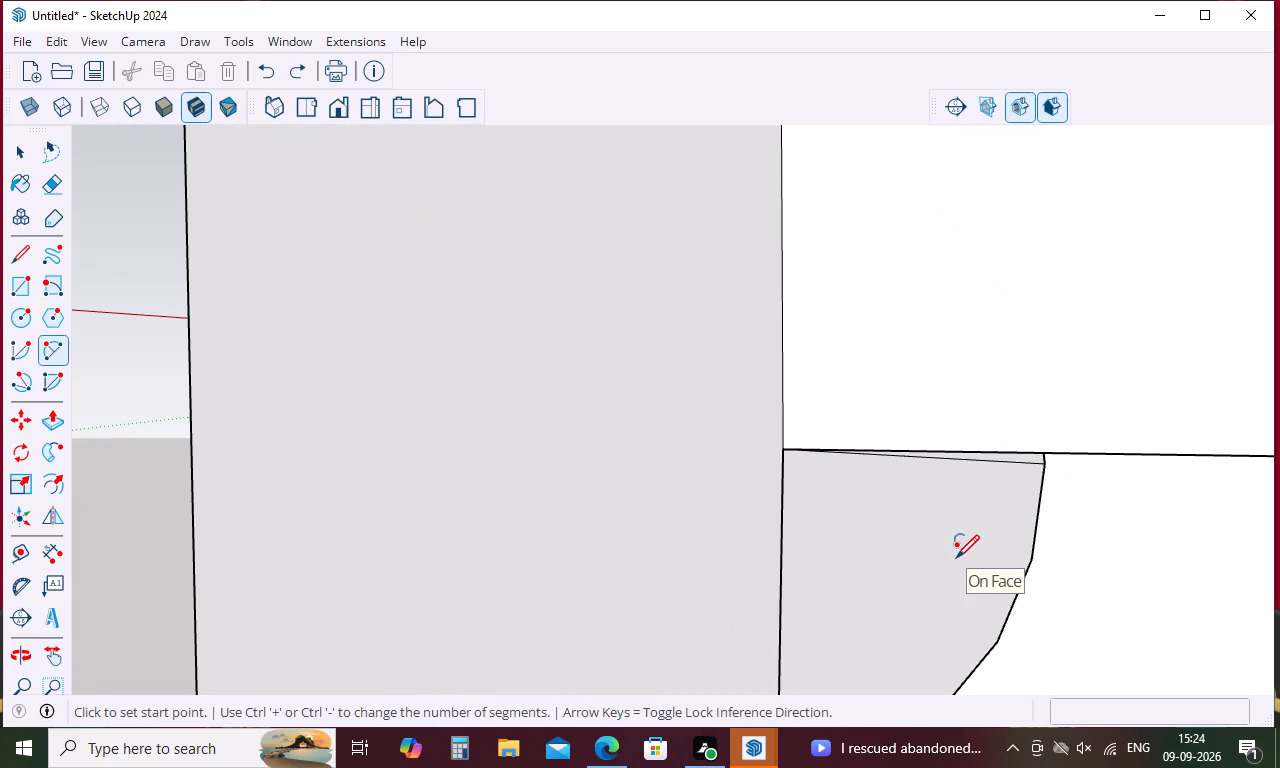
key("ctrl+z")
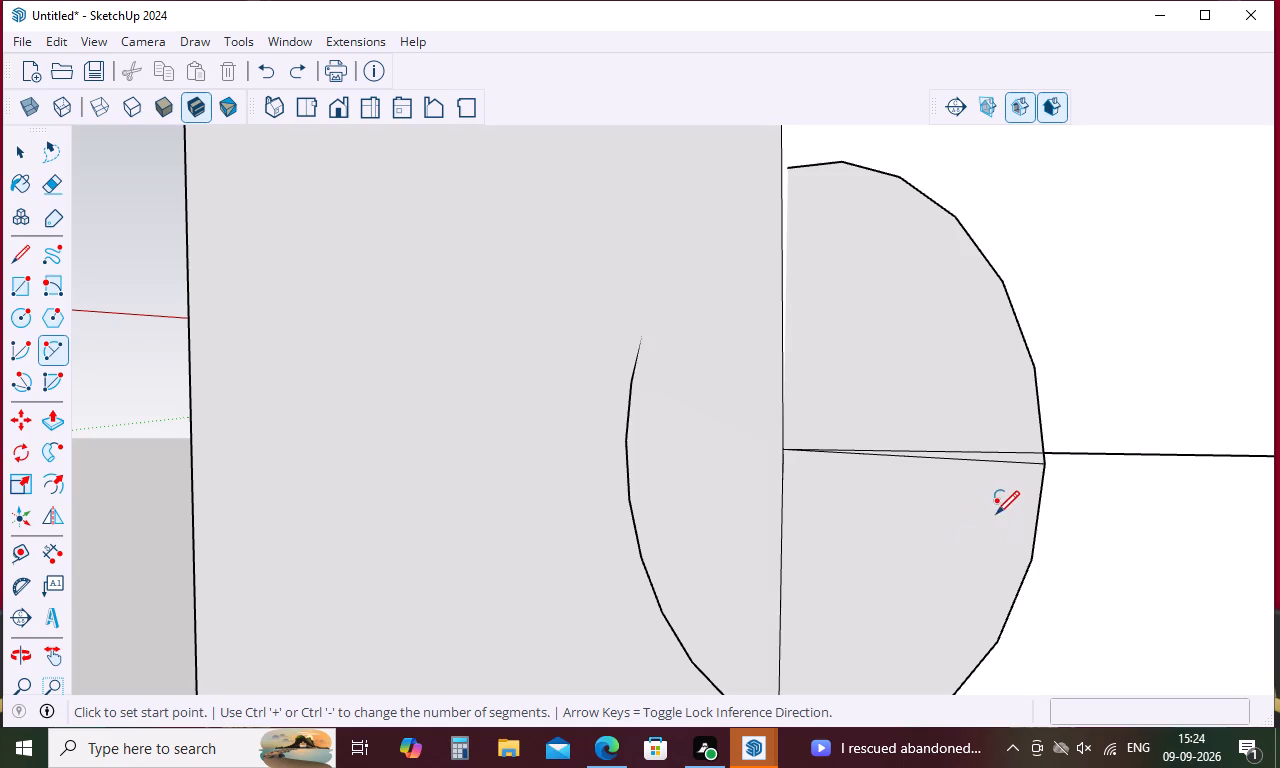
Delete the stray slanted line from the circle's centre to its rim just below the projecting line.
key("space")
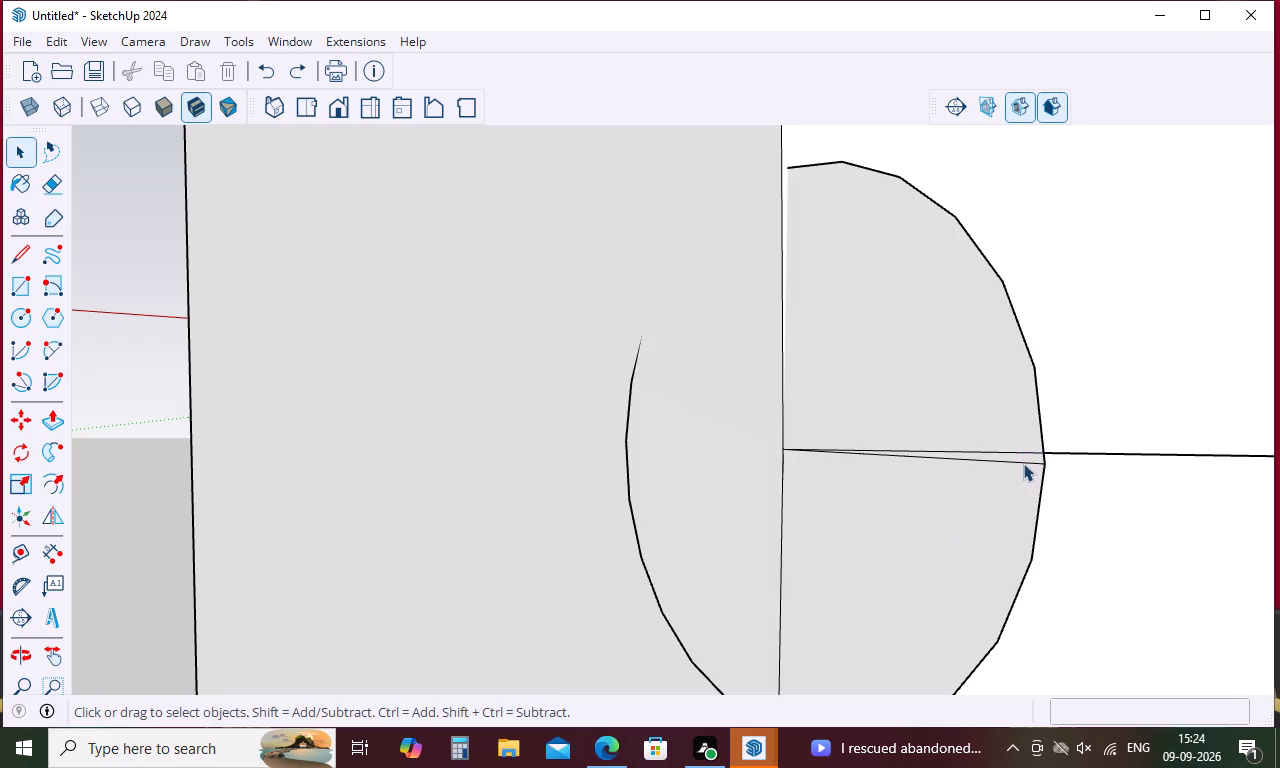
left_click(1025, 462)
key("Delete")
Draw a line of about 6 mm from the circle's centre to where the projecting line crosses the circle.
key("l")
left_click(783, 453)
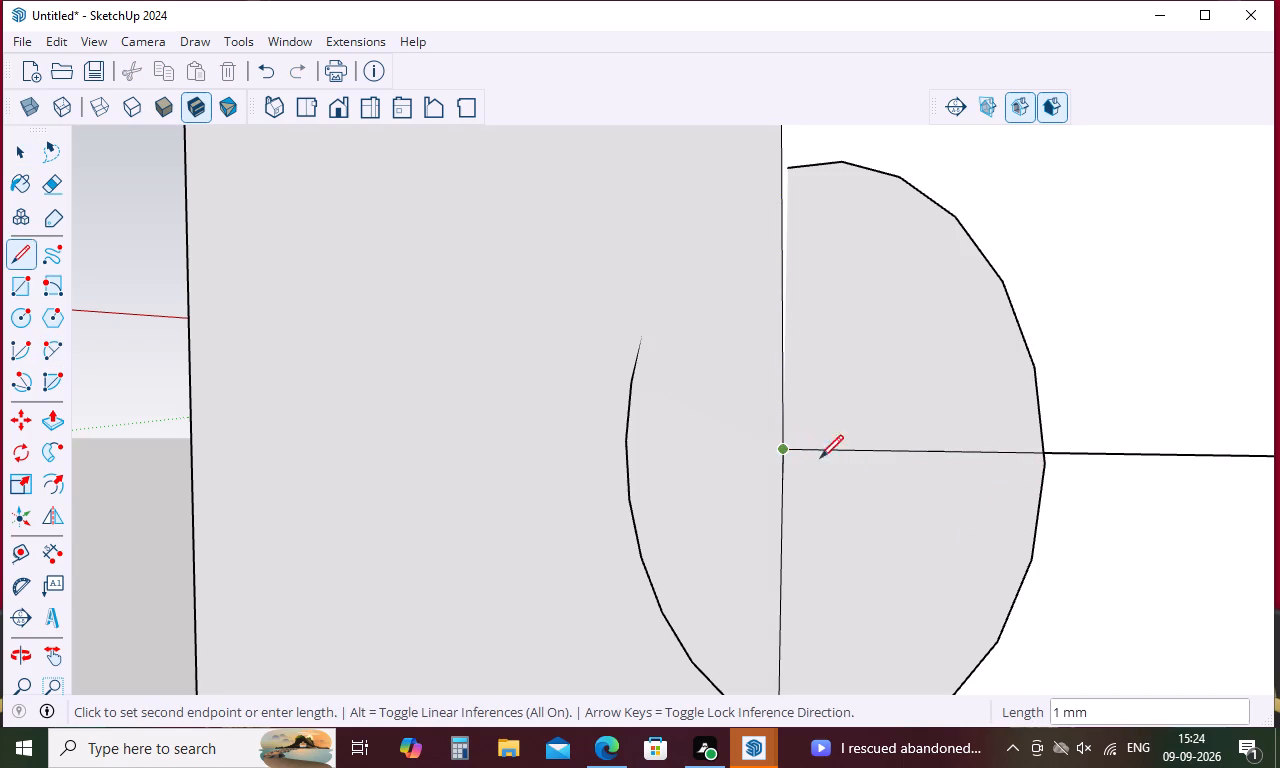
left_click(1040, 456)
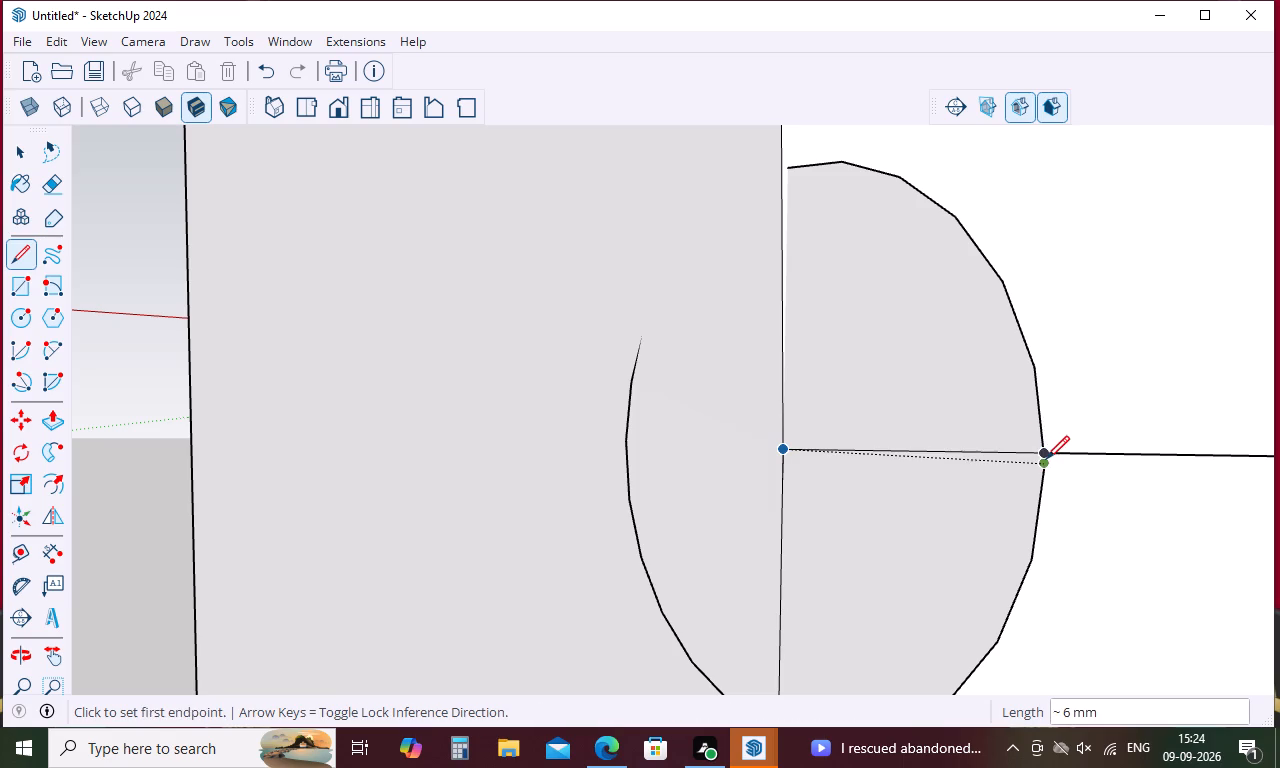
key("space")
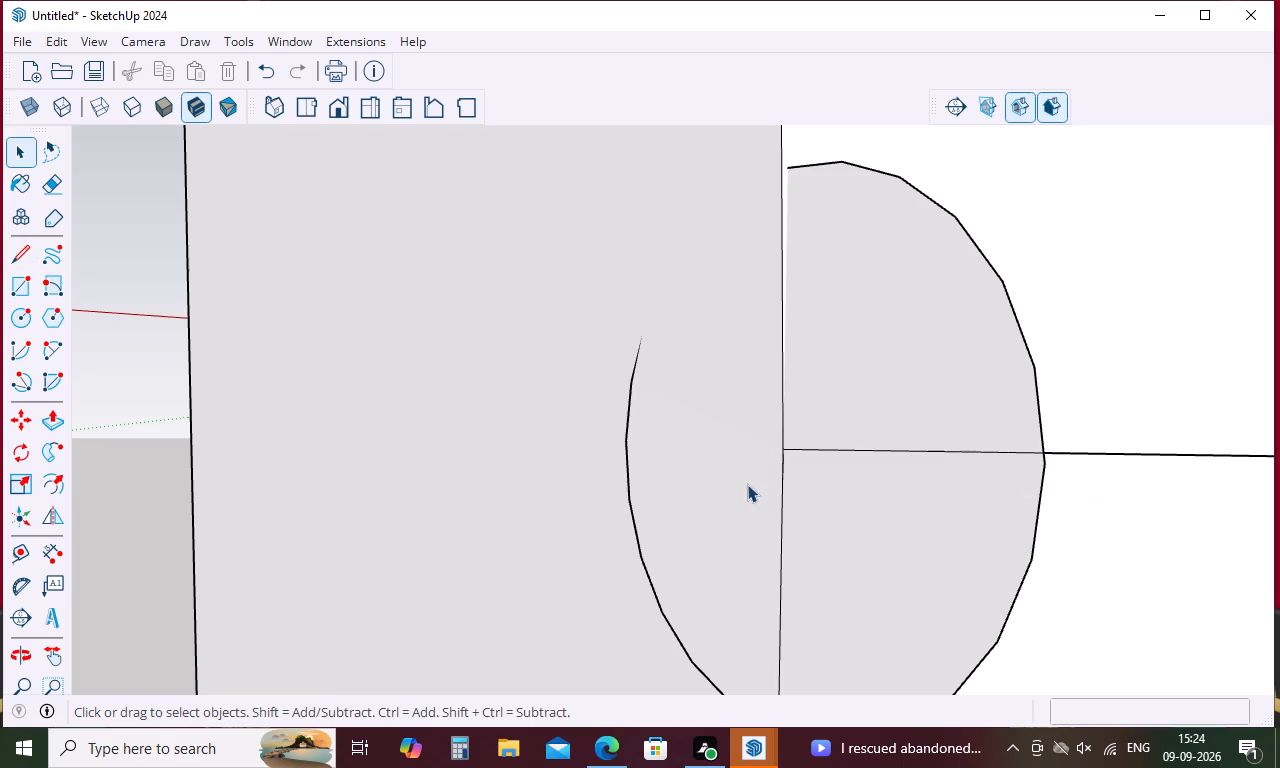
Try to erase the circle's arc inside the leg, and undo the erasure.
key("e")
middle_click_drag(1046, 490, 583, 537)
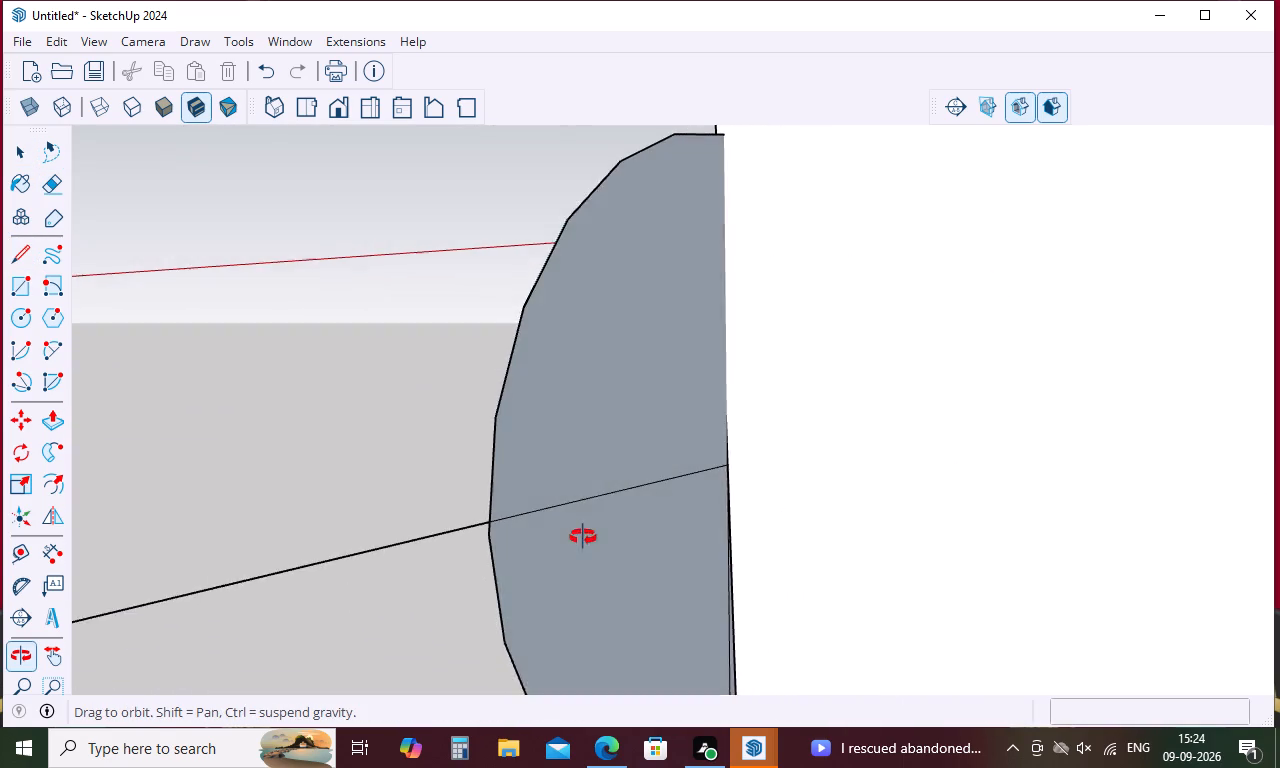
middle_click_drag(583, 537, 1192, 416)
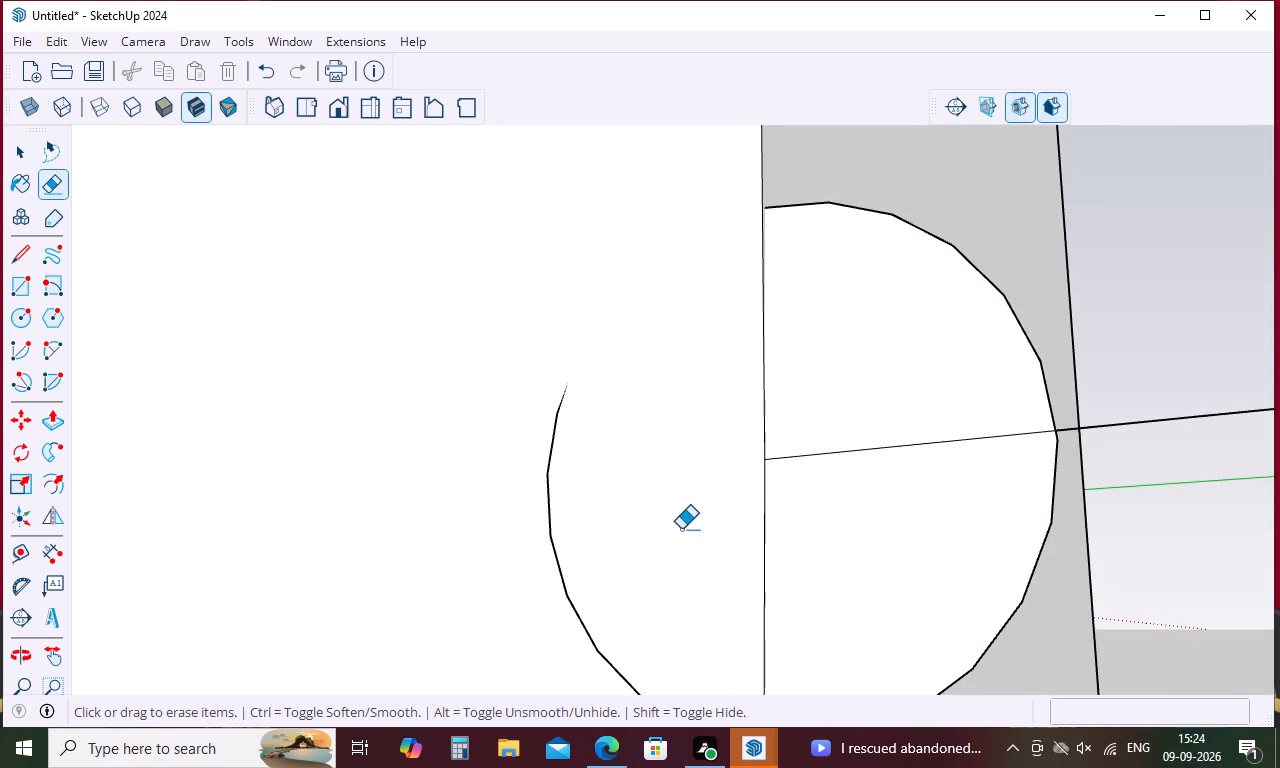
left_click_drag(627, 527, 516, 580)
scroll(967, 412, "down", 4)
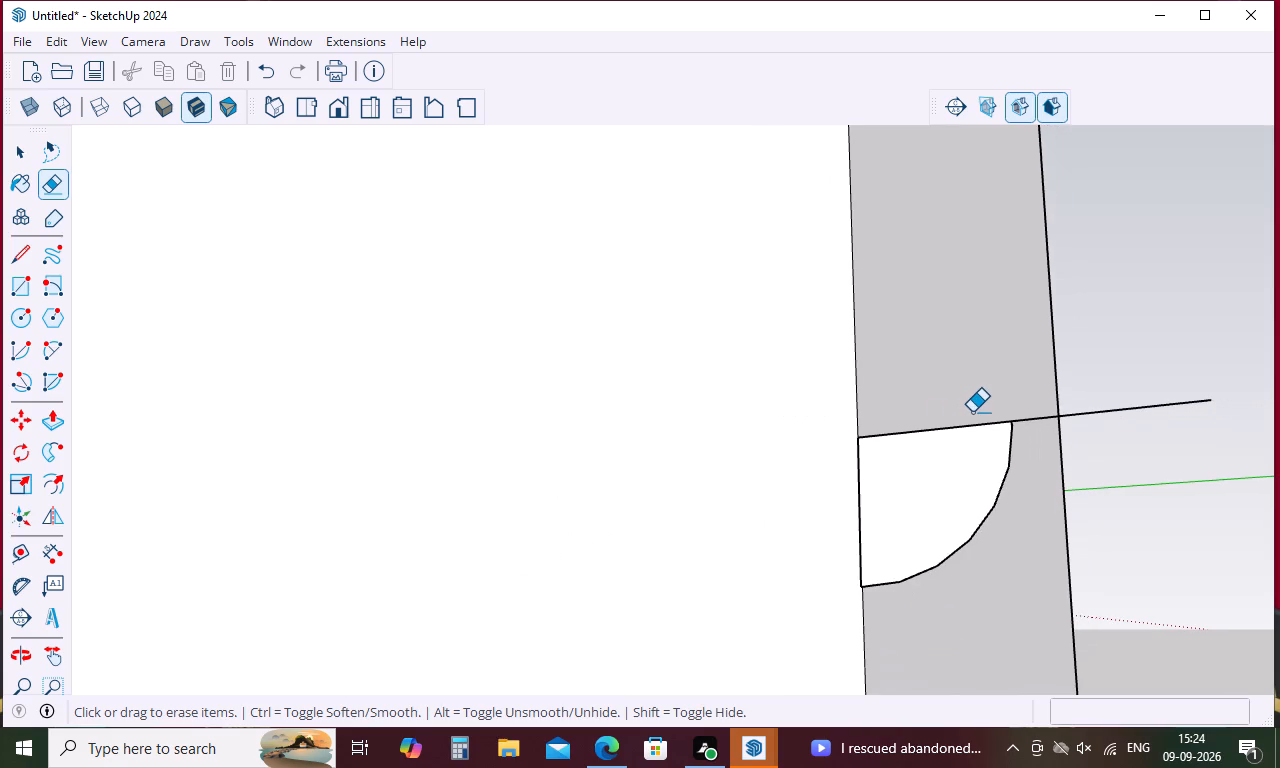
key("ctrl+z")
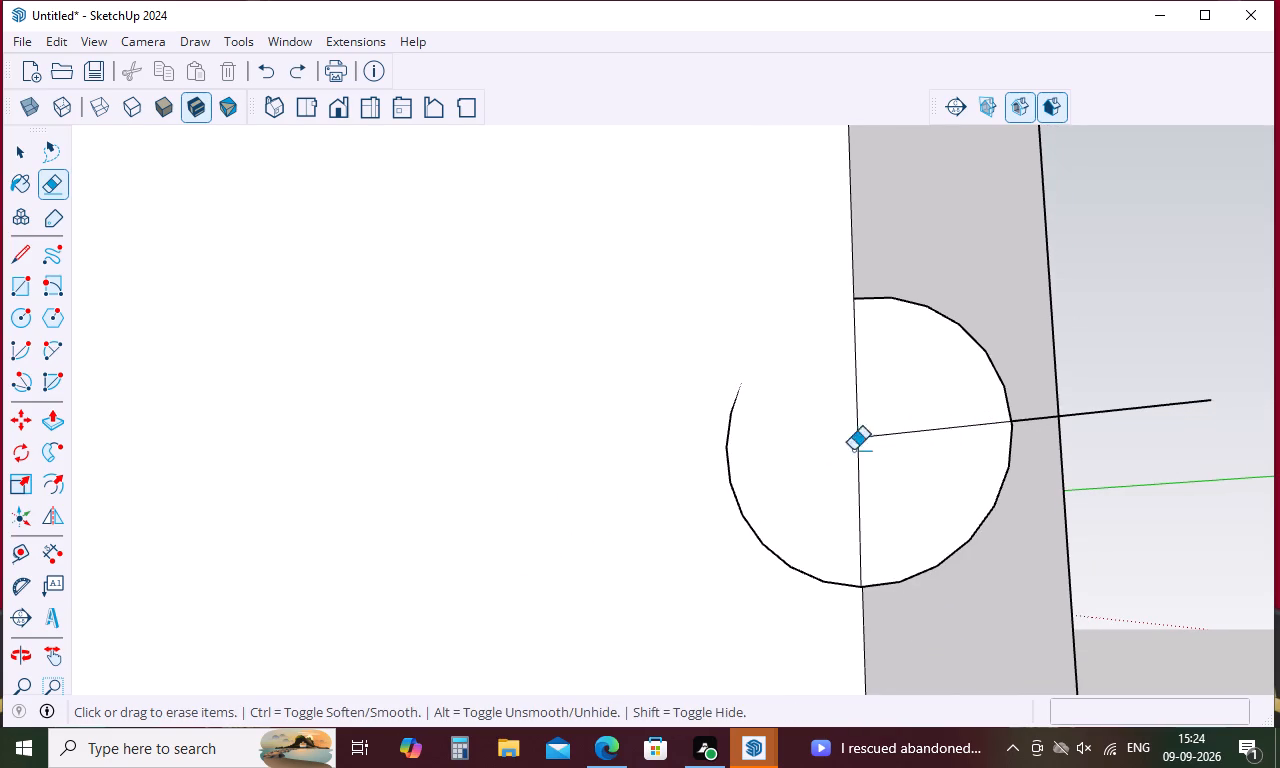
Erase the circle's lower and upper arcs, keeping the projecting line.
left_click_drag(1026, 493, 942, 495)
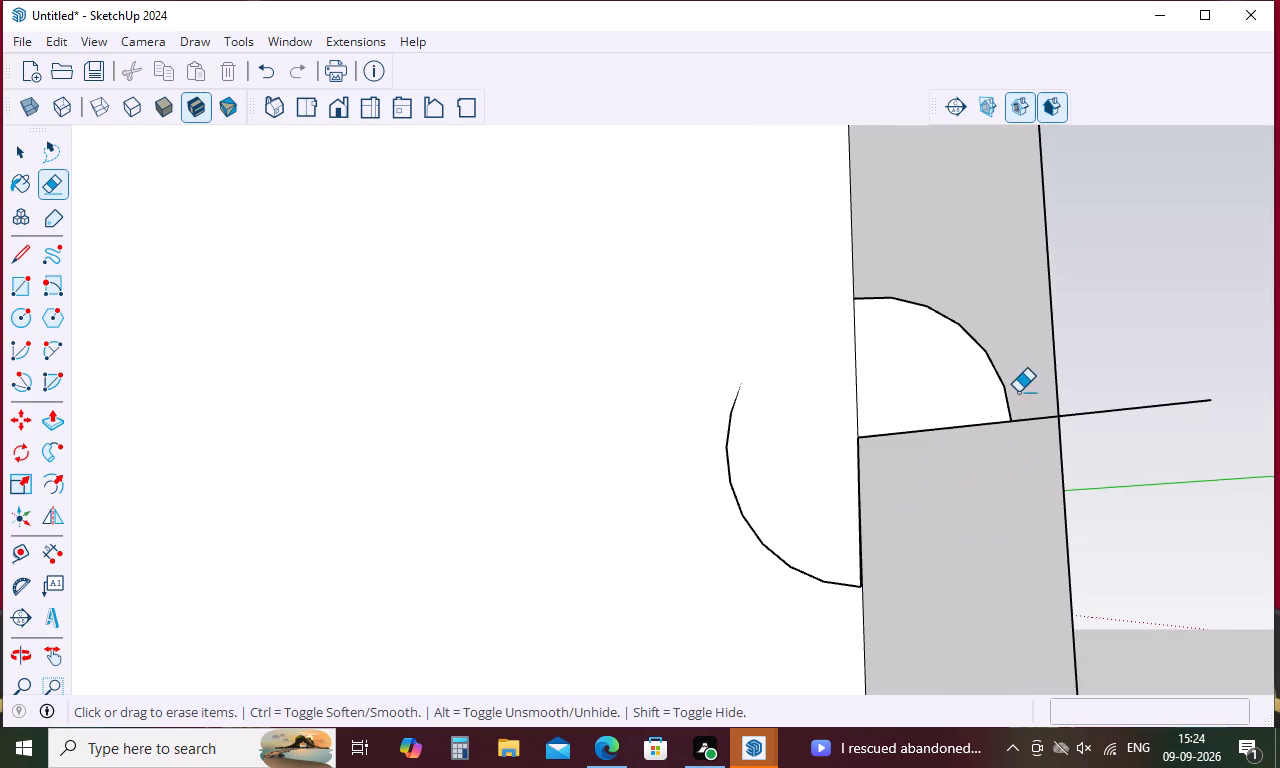
left_click_drag(1013, 384, 965, 400)
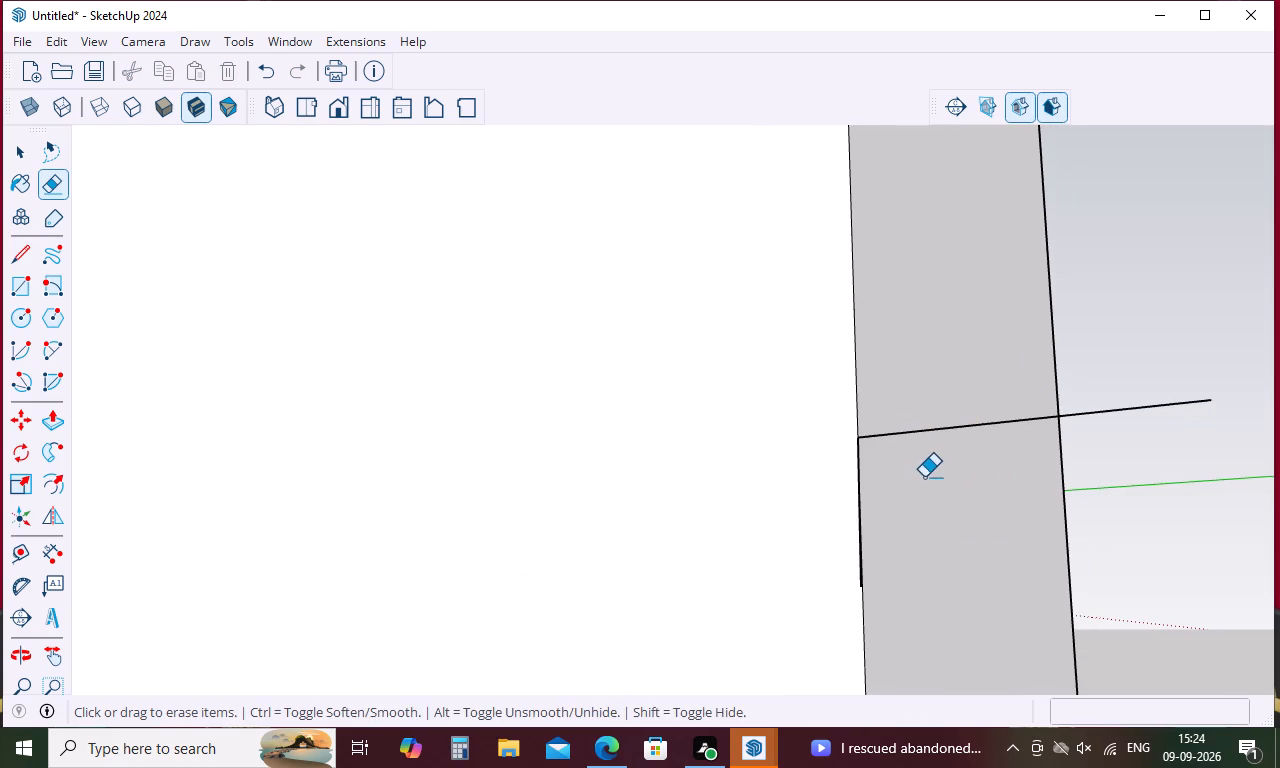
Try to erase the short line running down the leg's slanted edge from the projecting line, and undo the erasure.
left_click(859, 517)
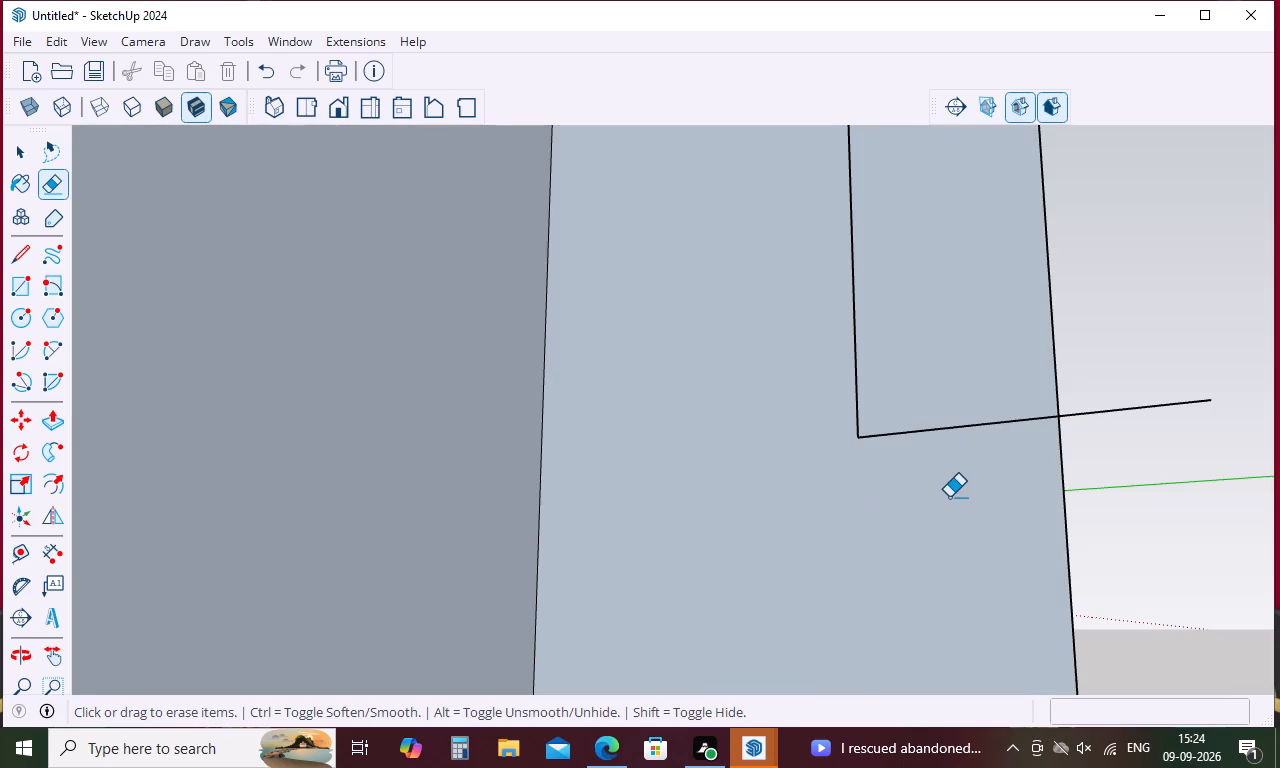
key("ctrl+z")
Draw a circle of 12.5 mm radius centred where the lower projecting line meets the leg's edge.
scroll(949, 466, "down", 15)
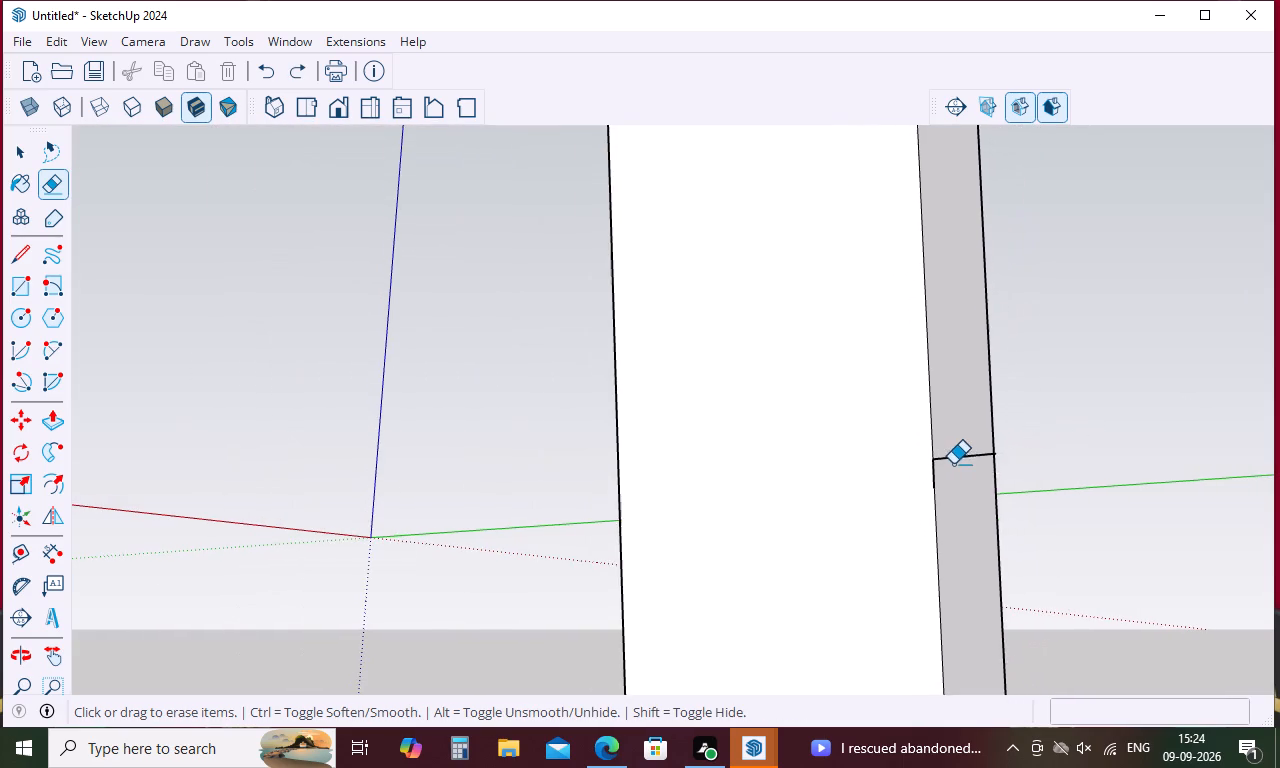
middle_click_drag(993, 499, 1149, 519)
scroll(1016, 471, "up", 3)
key("c")
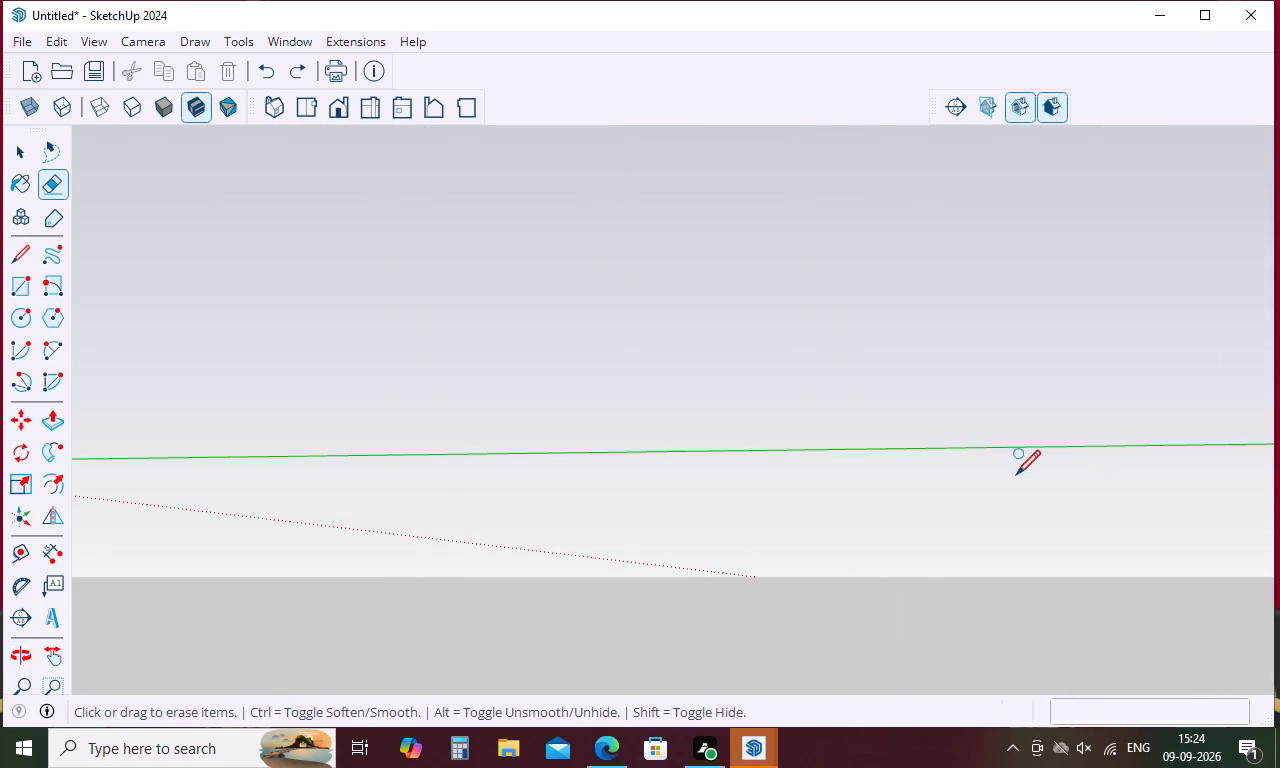
scroll(975, 439, "down", 5)
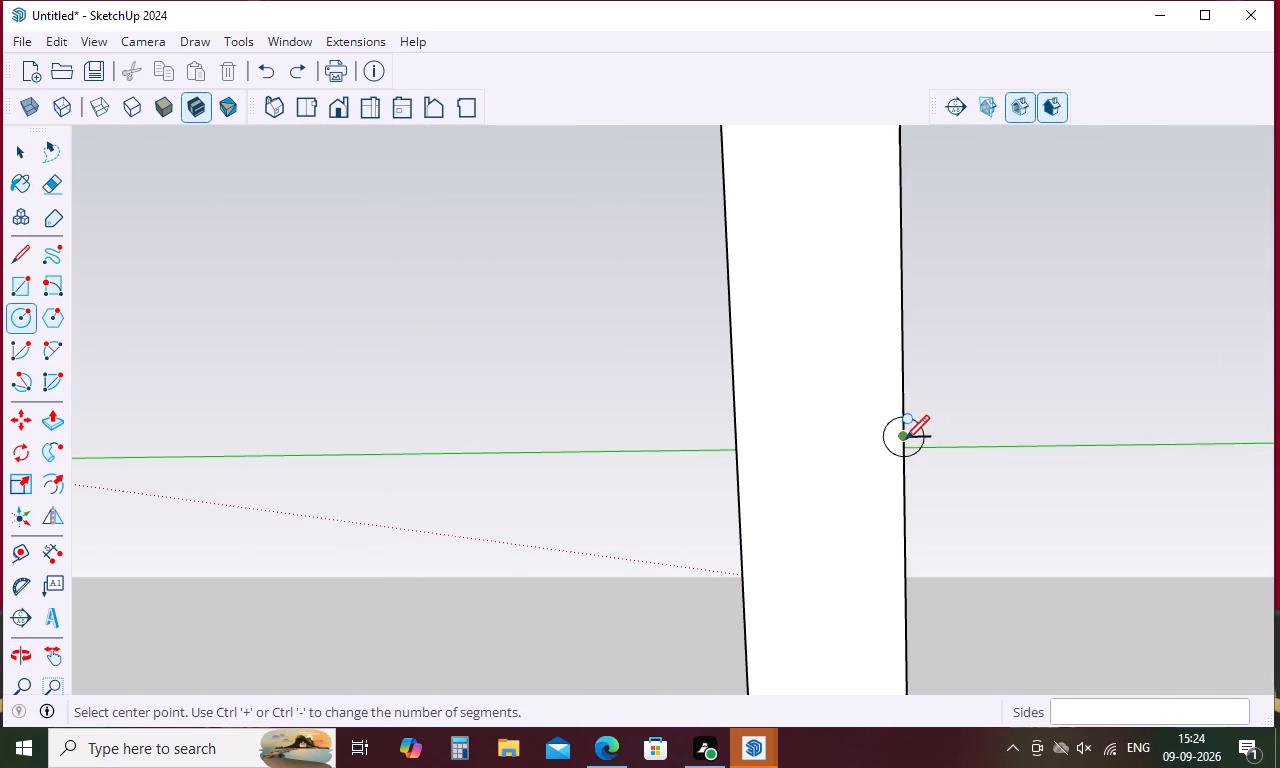
left_click(904, 438)
scroll(917, 452, "up", 5)
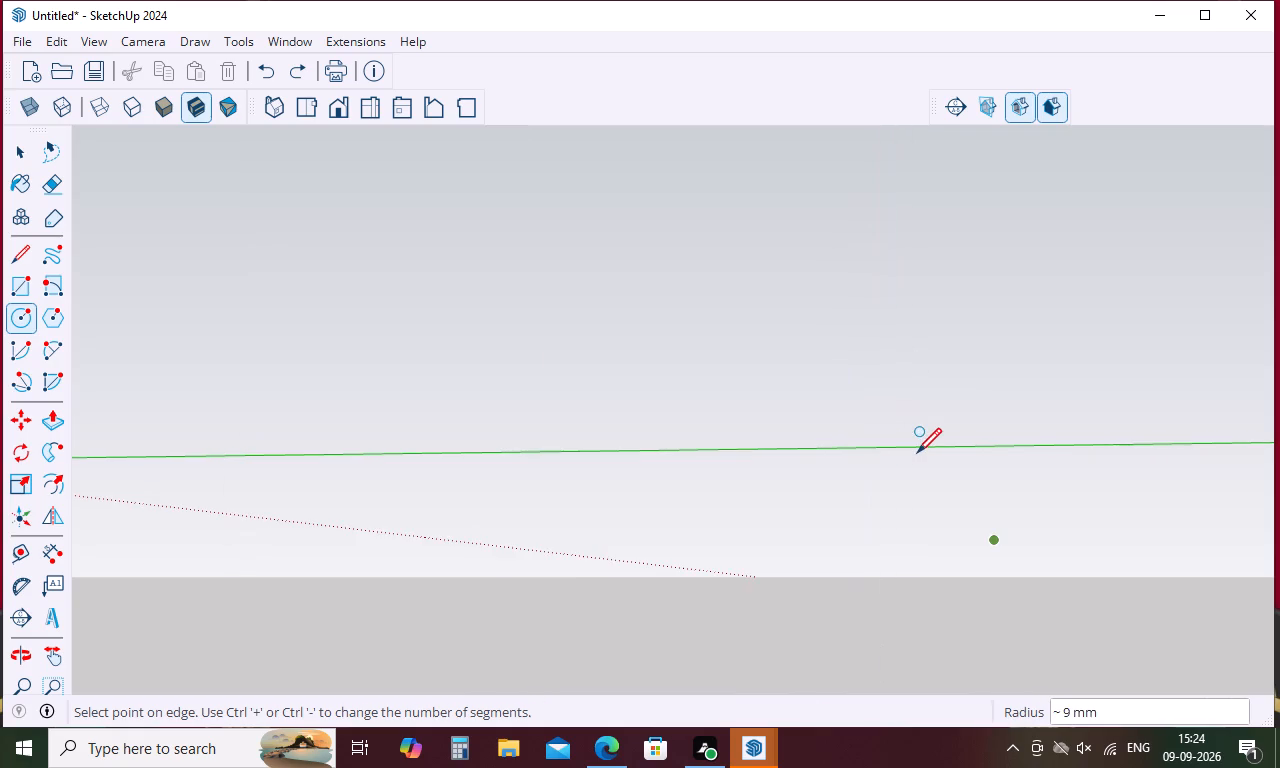
scroll(917, 451, "down", 4)
scroll(925, 443, "up", 2)
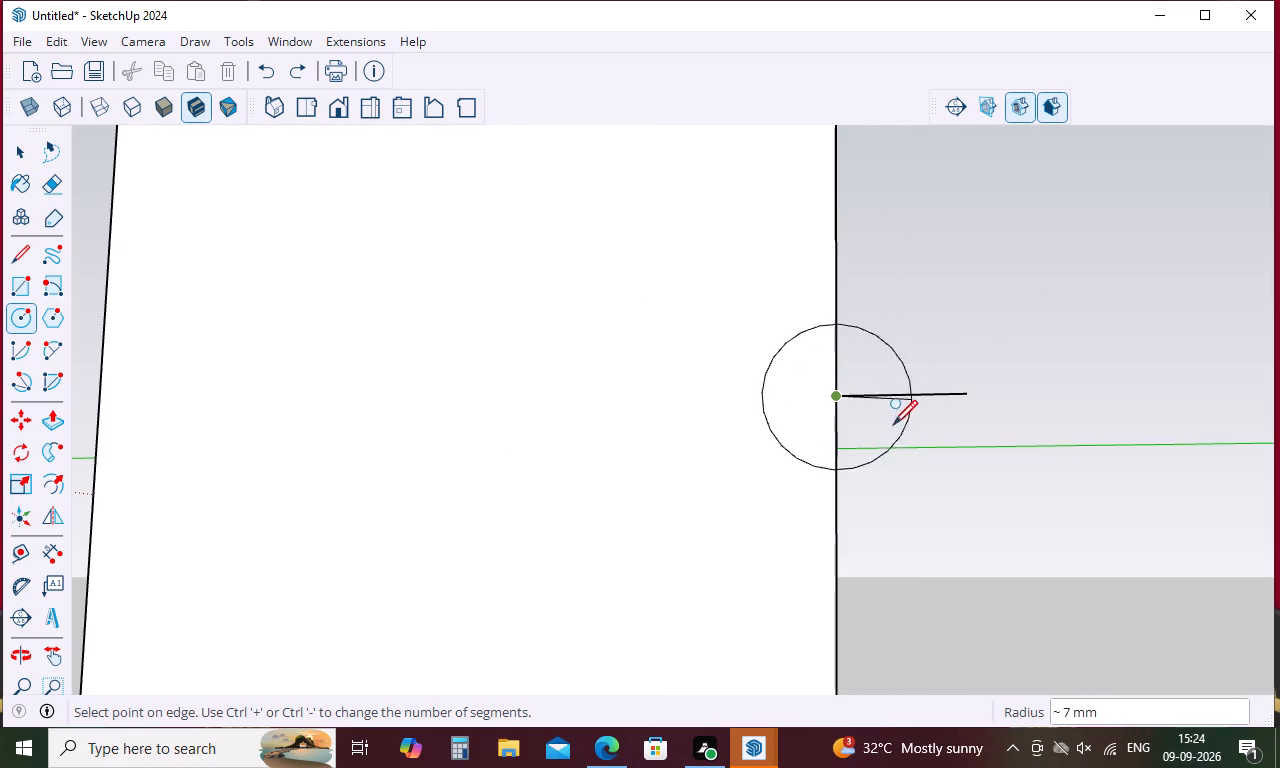
key("1")
key("2")
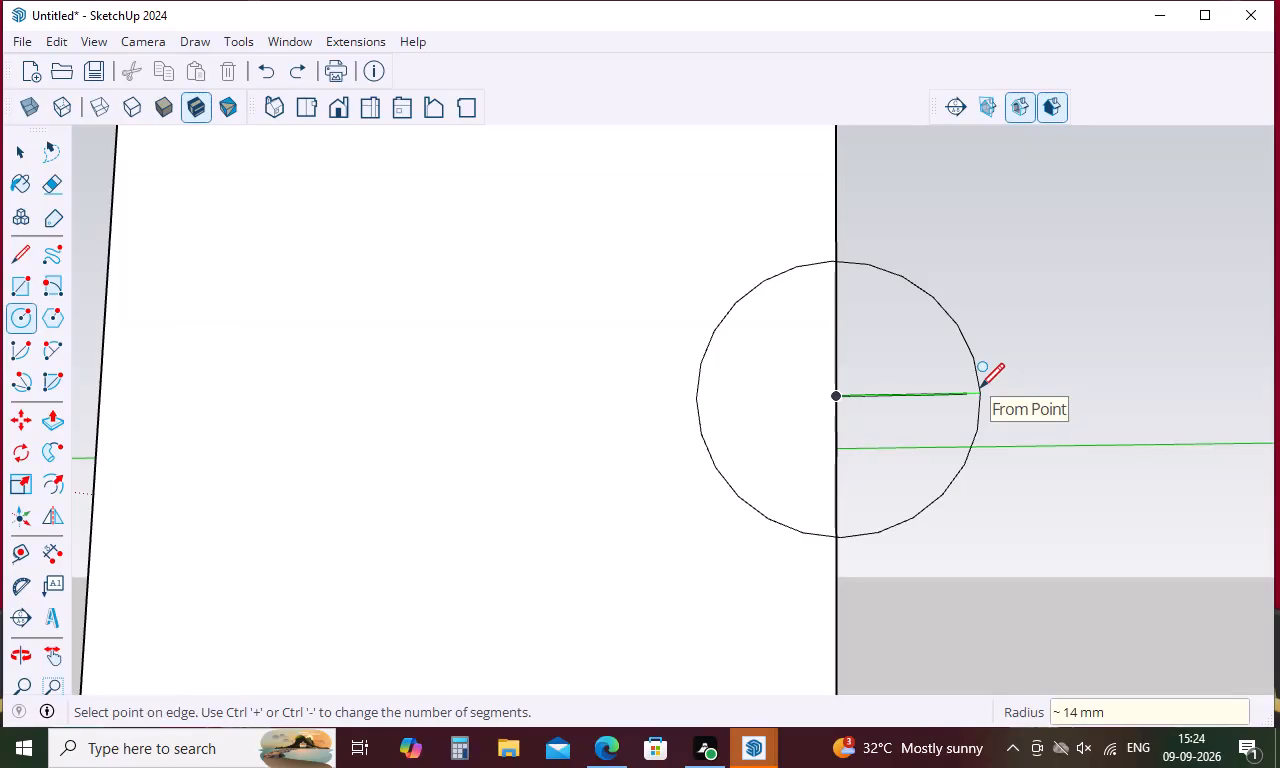
type("12.")
key("5")
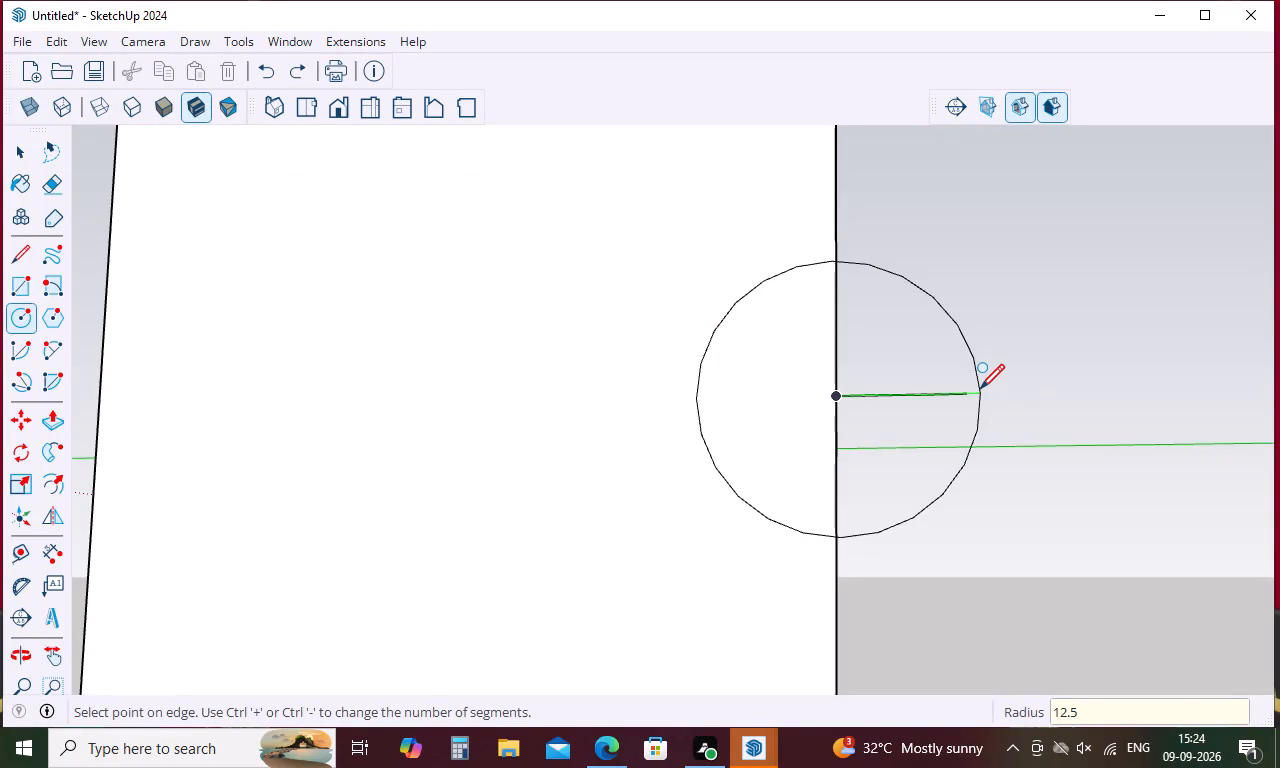
key("Return")
key("space")
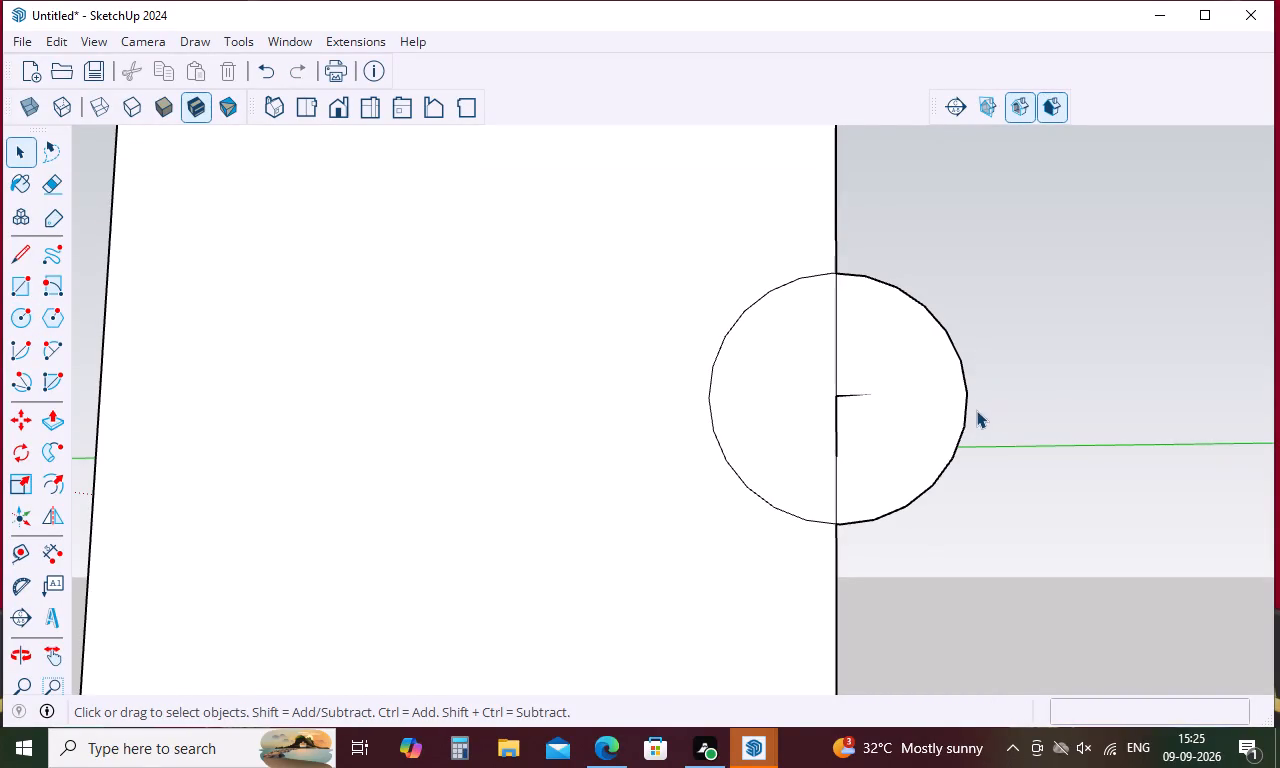
Erase the circle's arc inside the leg and the leftover short projecting line, leaving a half-round profile outside the edge.
key("e")
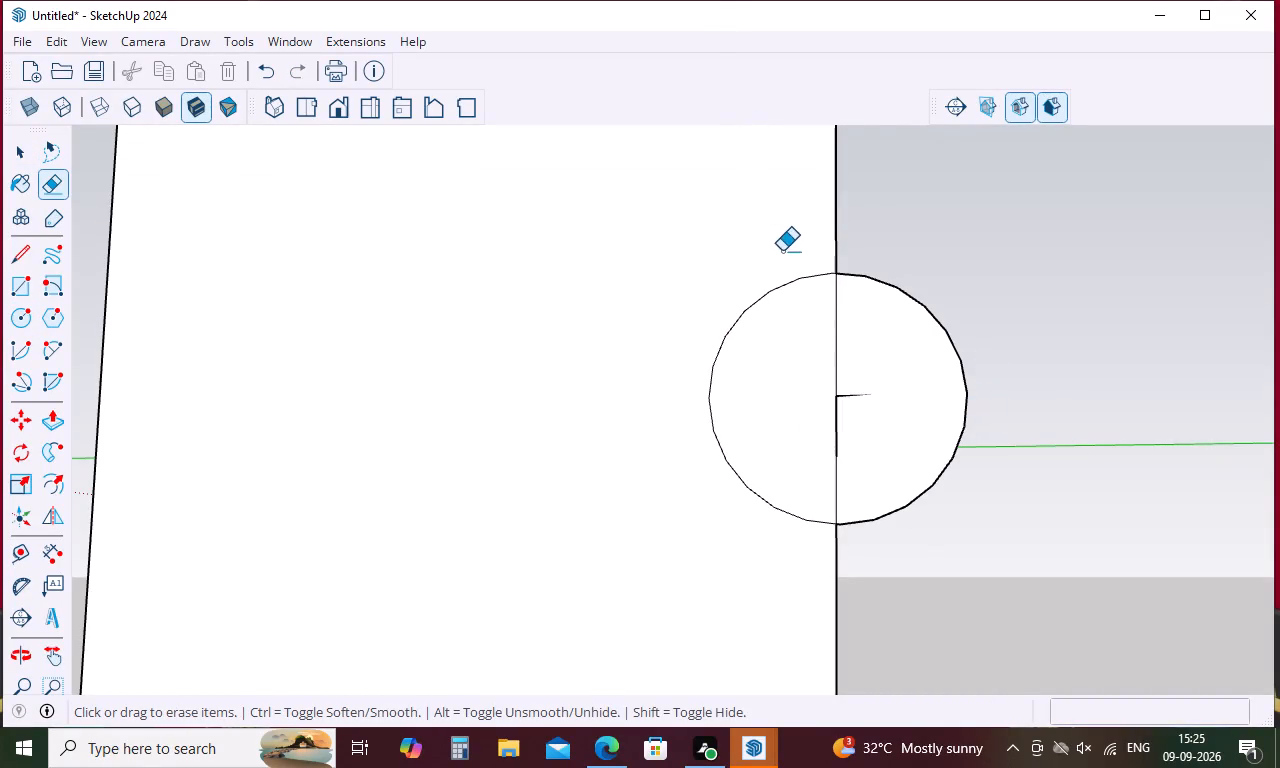
left_click_drag(782, 251, 723, 455)
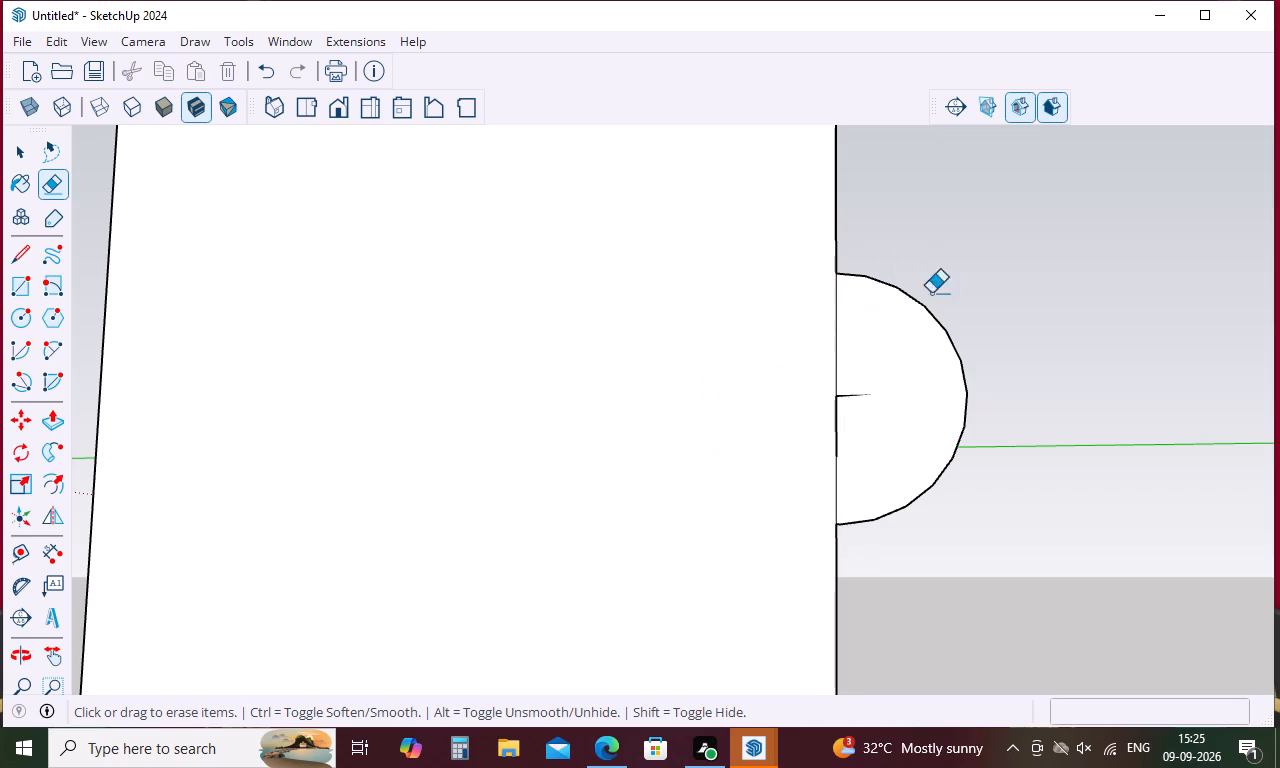
left_click_drag(859, 389, 852, 420)
Sweep the larger upper half-round profile around the leg with Follow Me, using the leg's top face as the path.
scroll(910, 220, "down", 5)
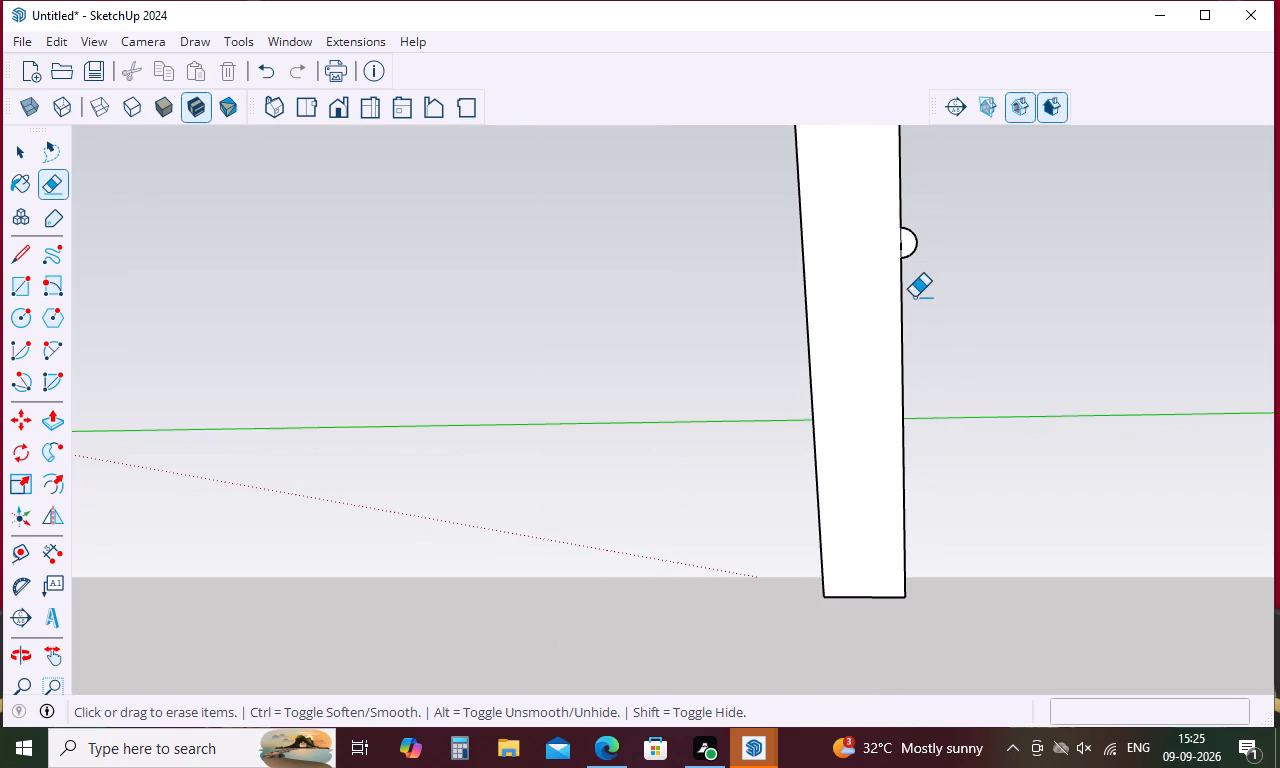
scroll(920, 297, "down", 14)
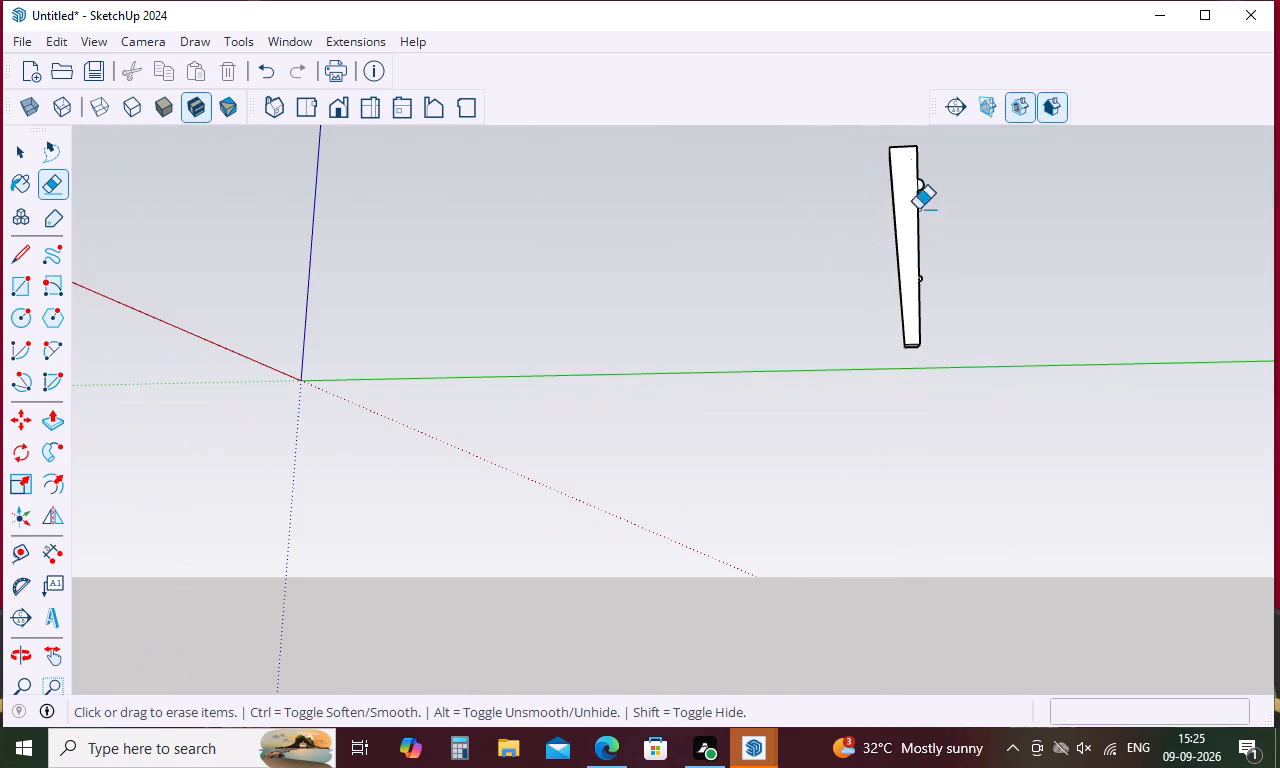
scroll(906, 145, "up", 9)
key("space")
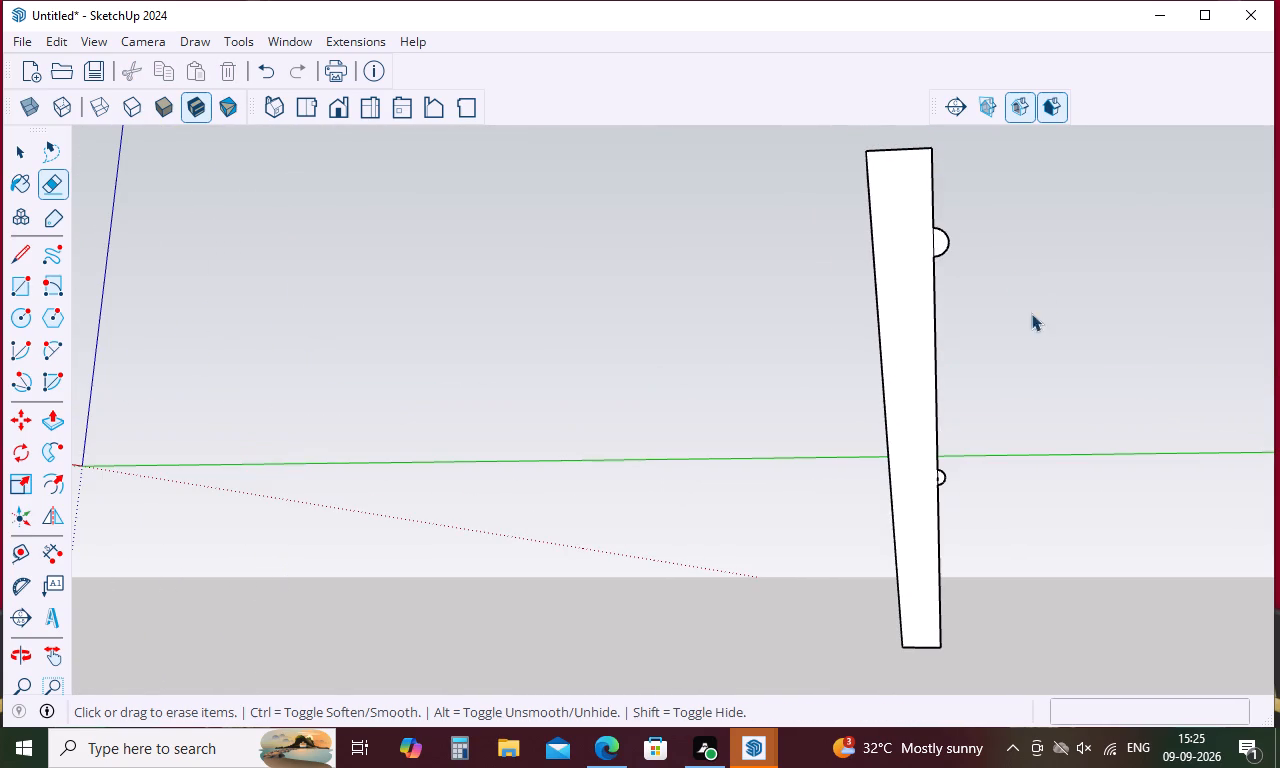
middle_click_drag(947, 277, 947, 278)
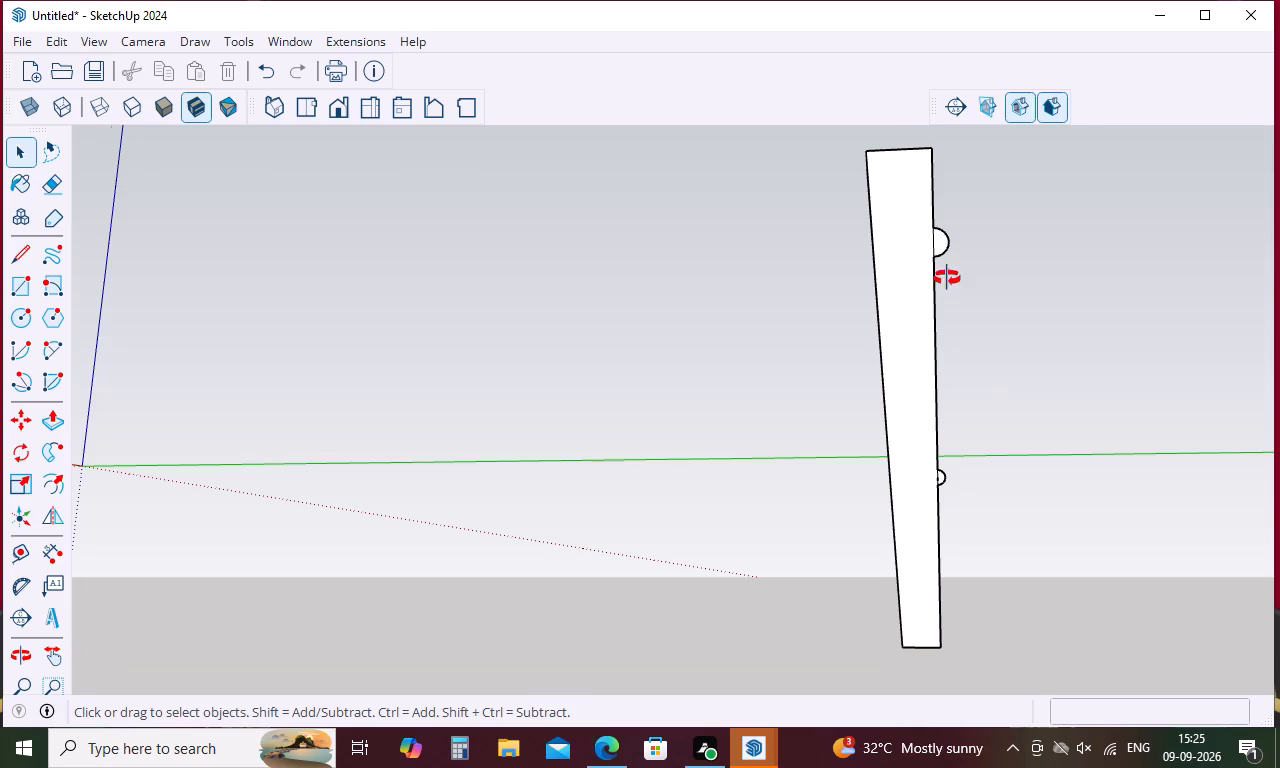
middle_click_drag(947, 278, 960, 515)
middle_click_drag(960, 275, 959, 377)
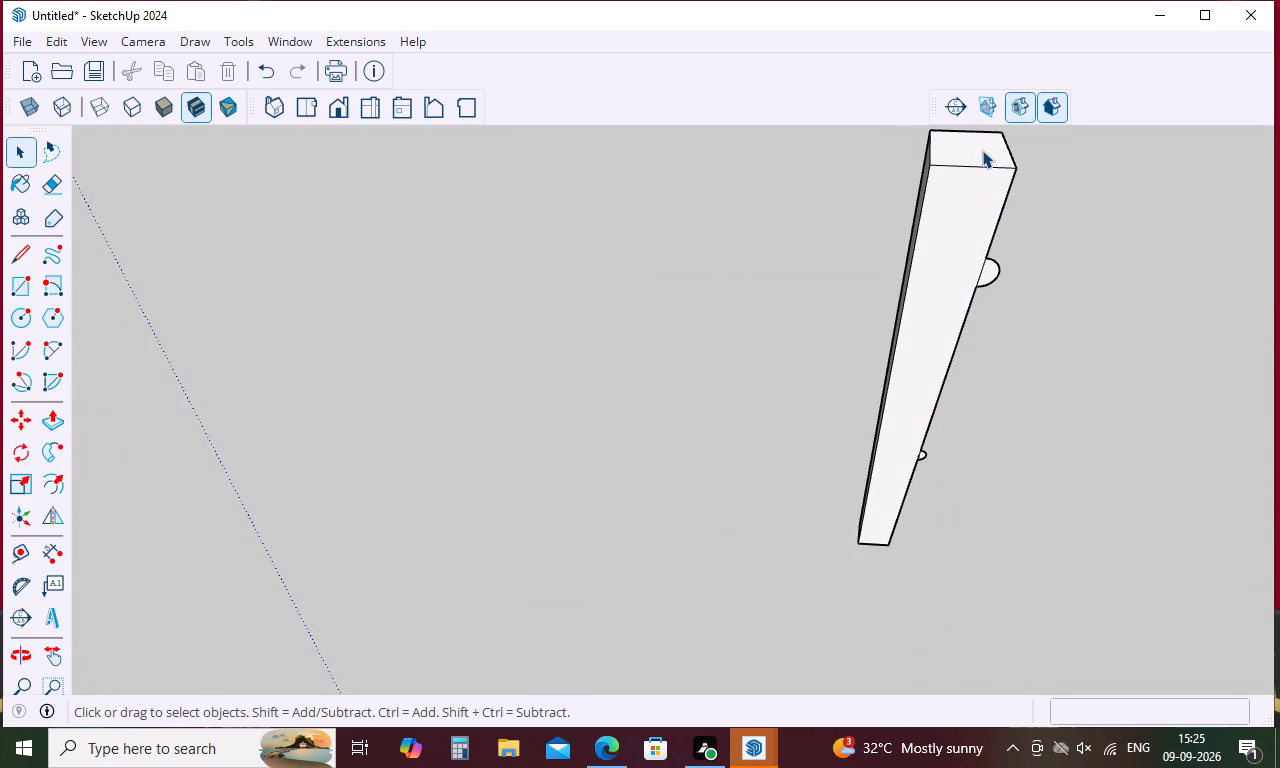
left_click(982, 150)
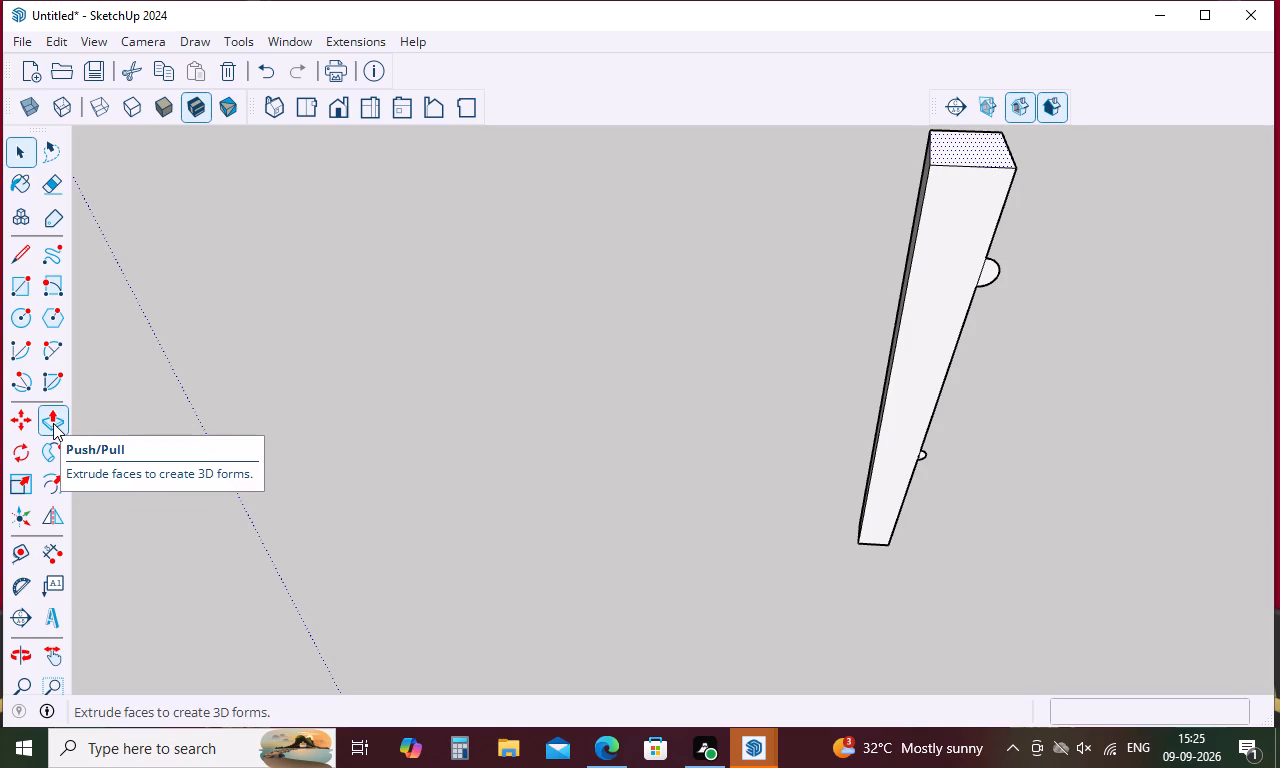
left_click(55, 457)
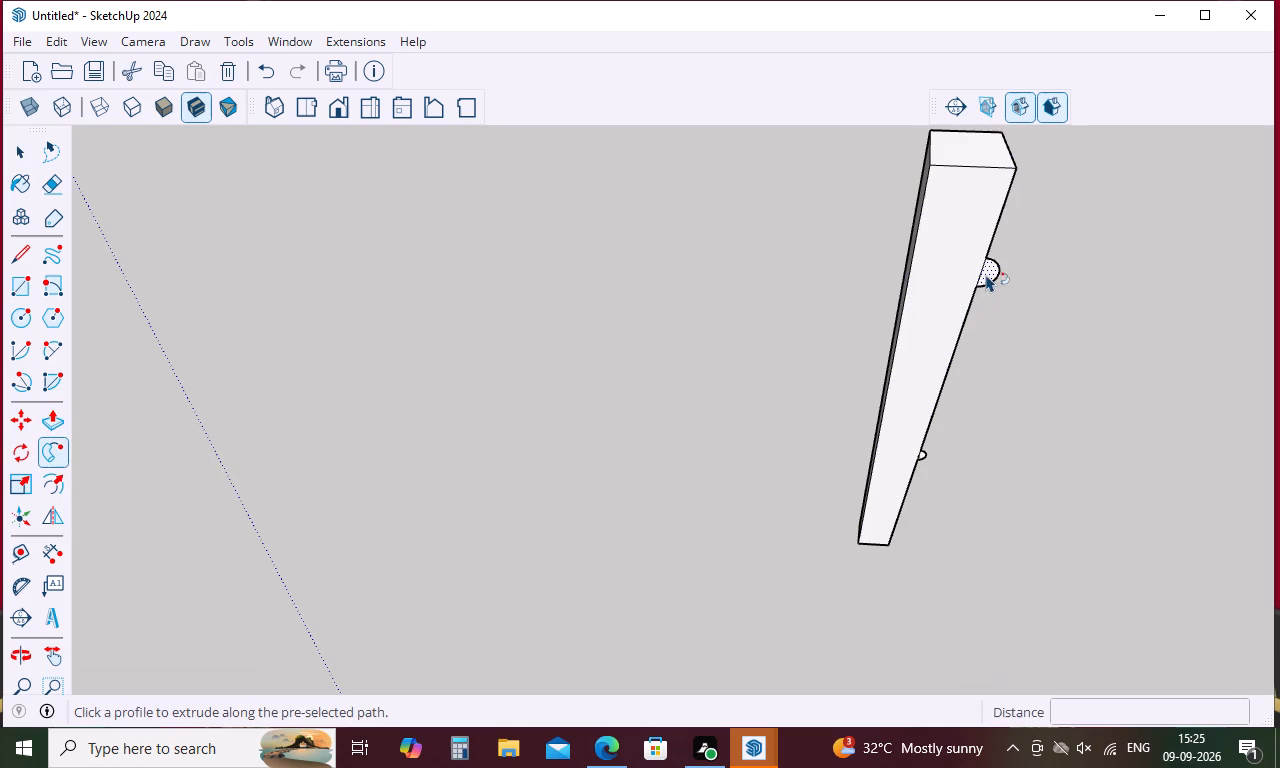
left_click(986, 274)
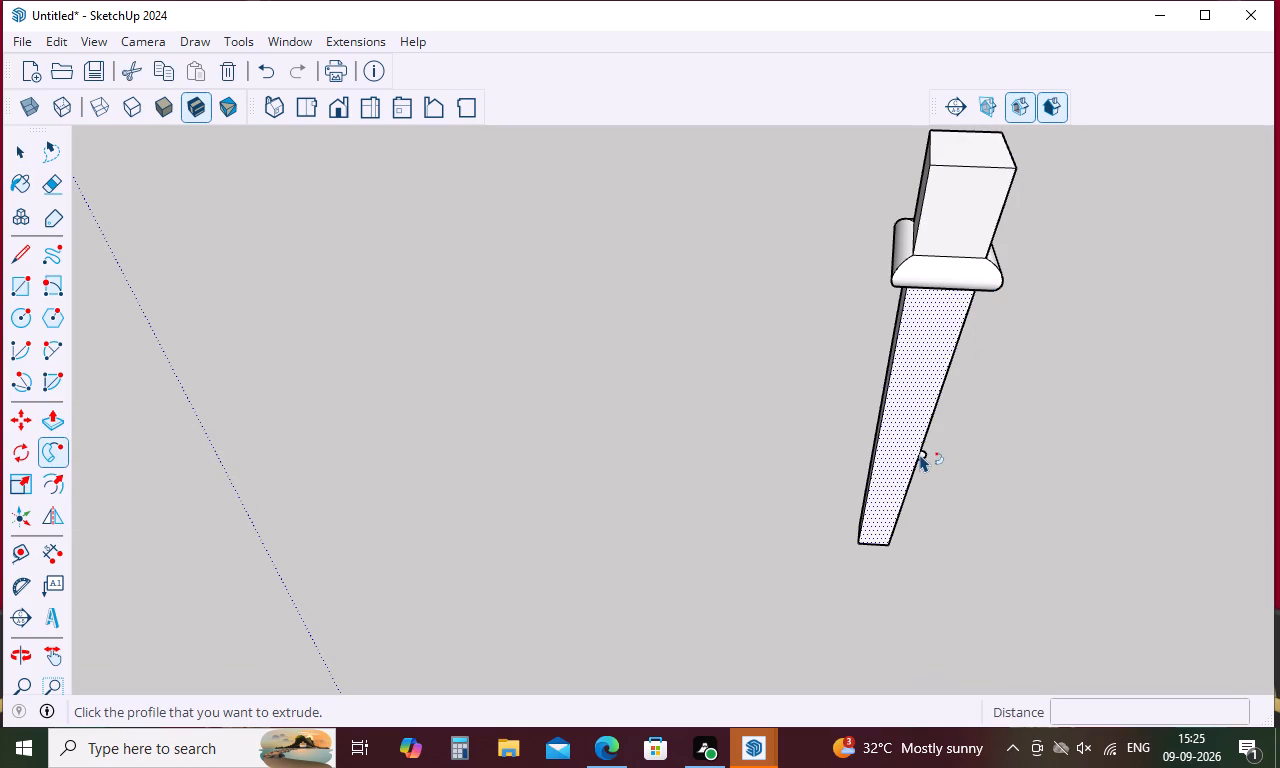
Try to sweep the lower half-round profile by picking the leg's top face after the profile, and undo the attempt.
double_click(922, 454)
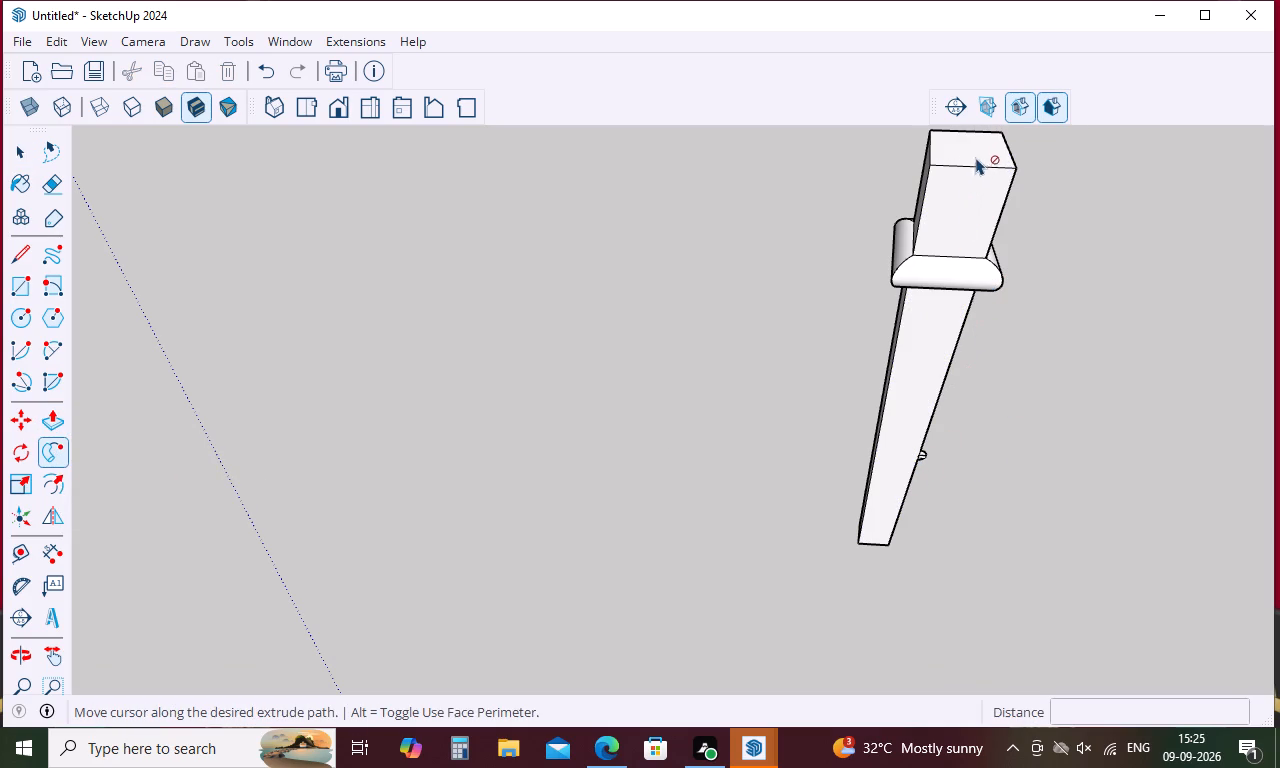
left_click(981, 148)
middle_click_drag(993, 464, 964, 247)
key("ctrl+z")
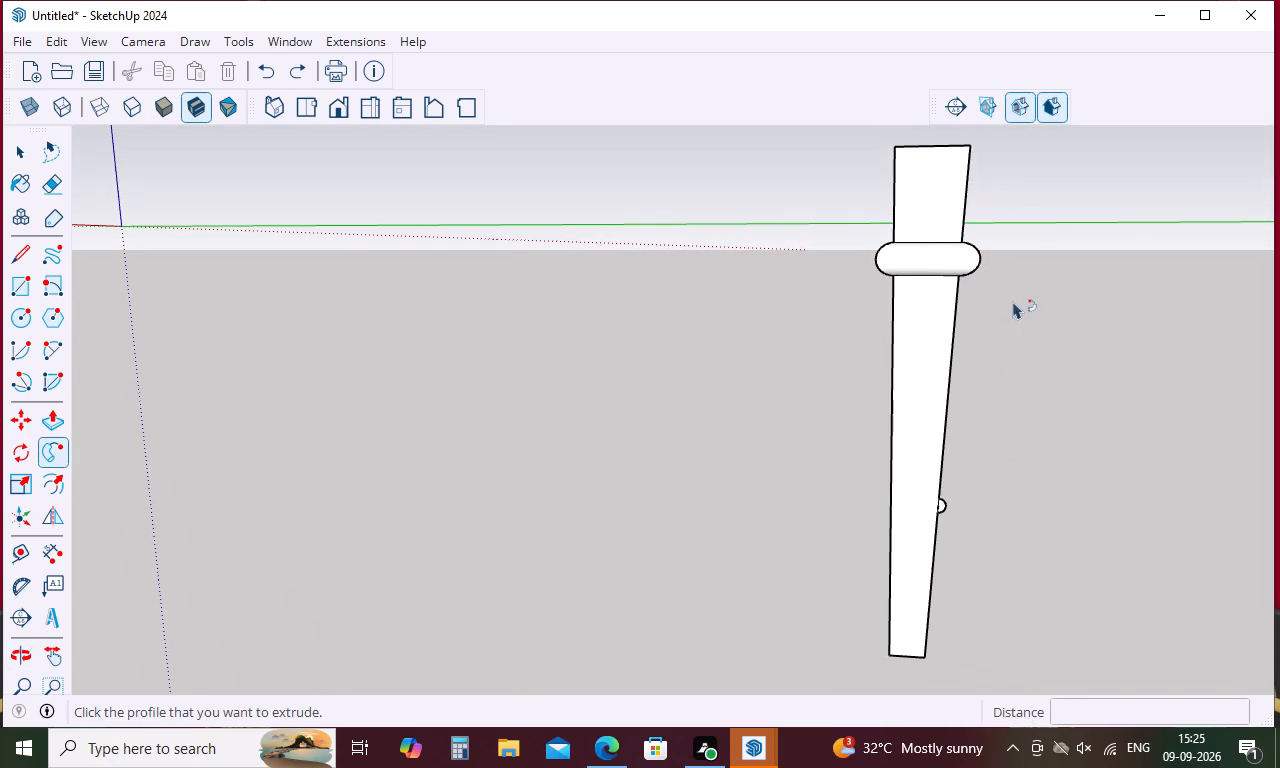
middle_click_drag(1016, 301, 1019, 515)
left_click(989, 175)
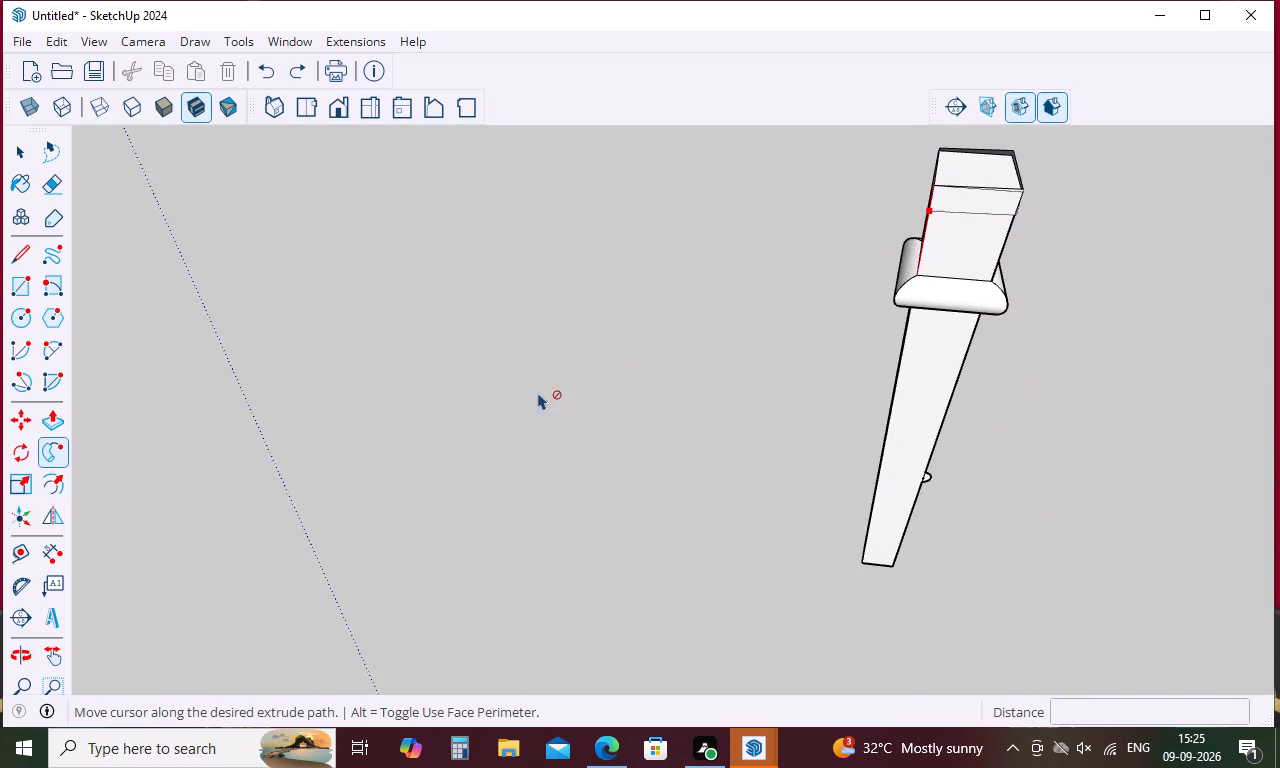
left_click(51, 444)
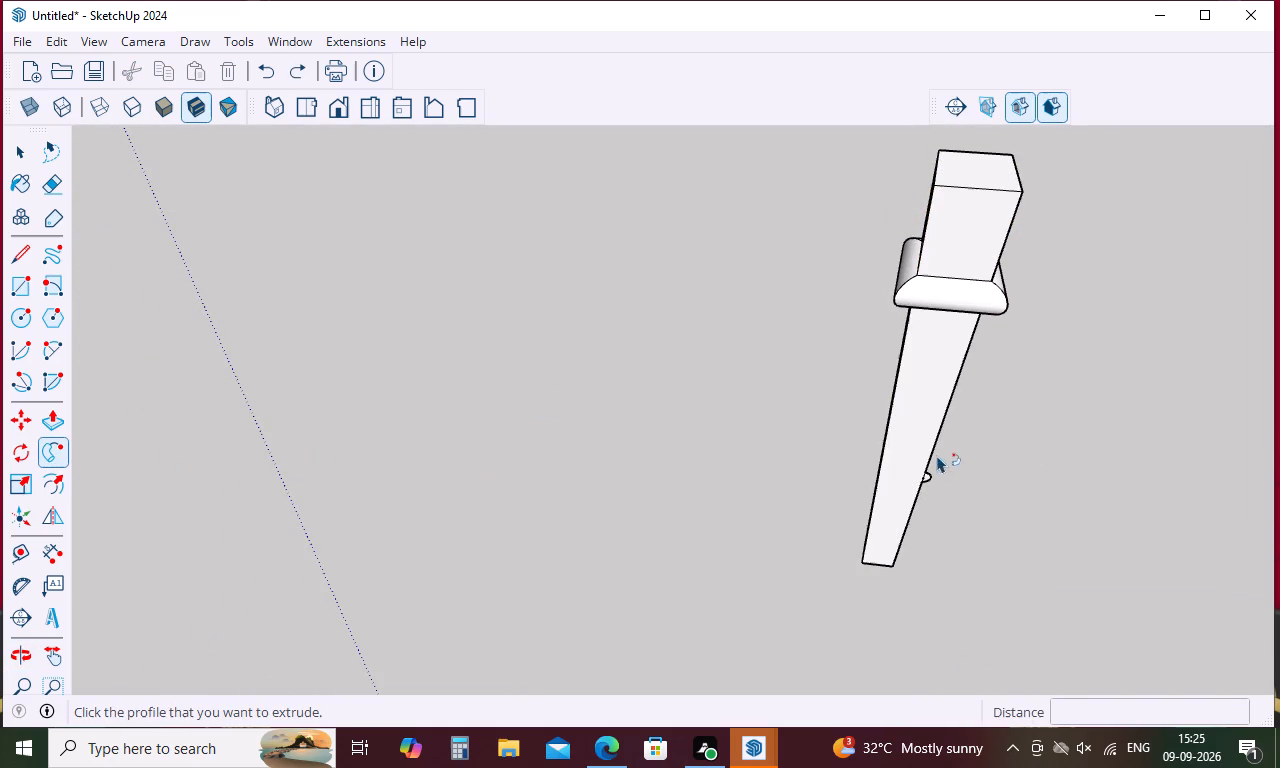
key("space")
Sweep the smaller lower half-round profile around the leg with Follow Me, using the preselected top face as the path.
left_click(994, 172)
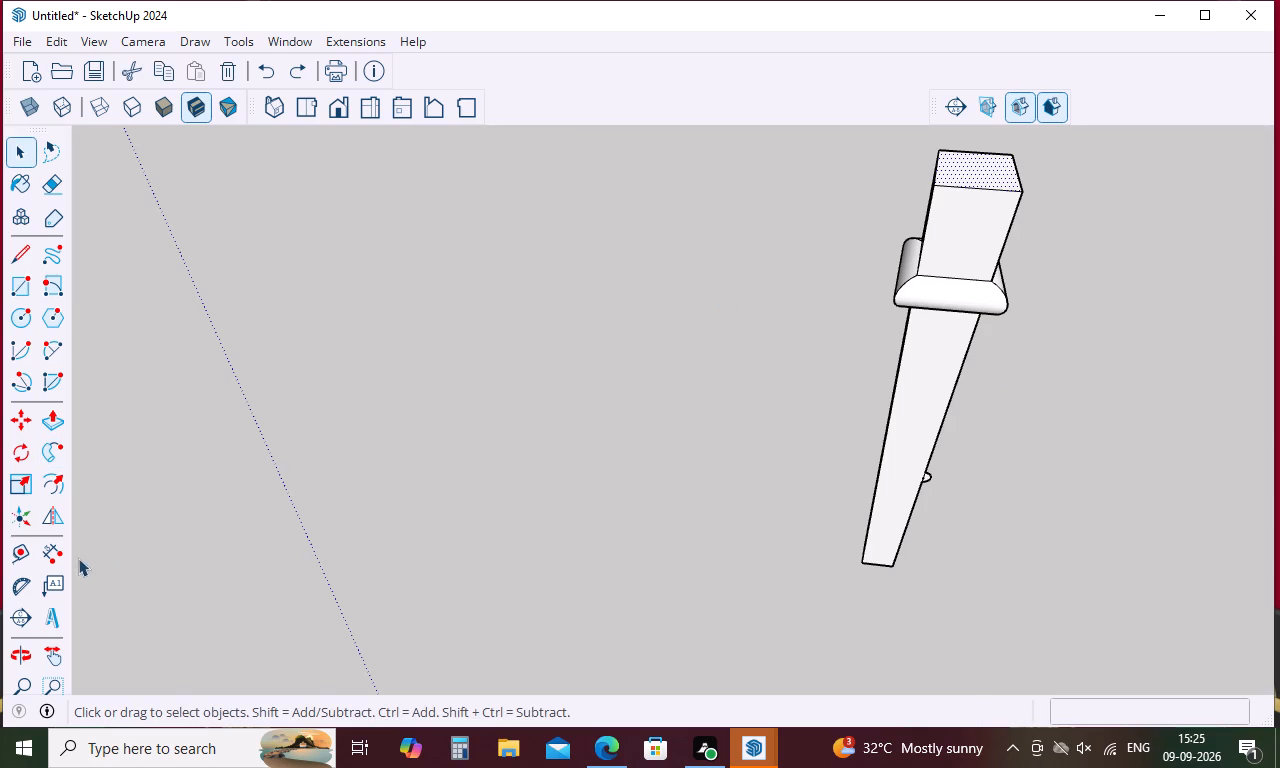
left_click(55, 455)
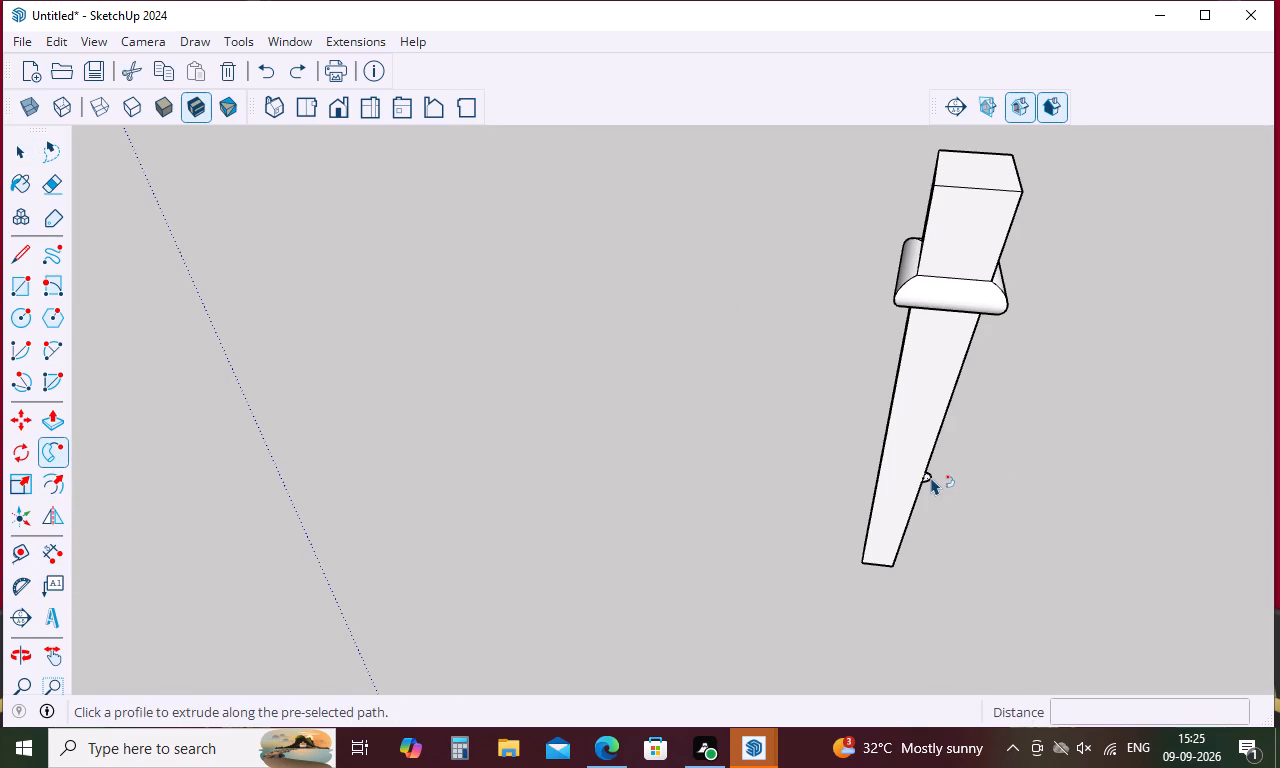
left_click(931, 477)
Make a component from the whole connected leg, including both mouldings, keeping the default component settings.
scroll(1022, 408, "down", 4)
middle_click_drag(1023, 408, 1023, 246)
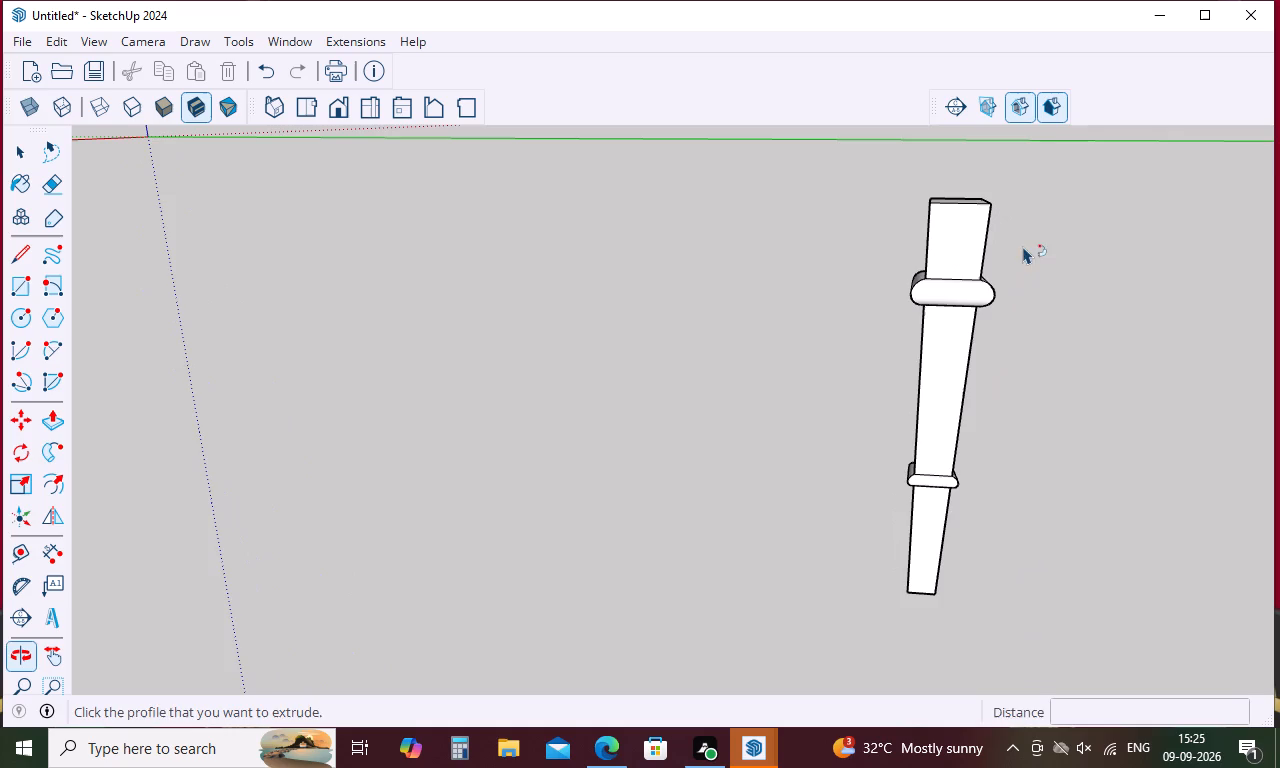
middle_click_drag(1072, 373, 713, 323)
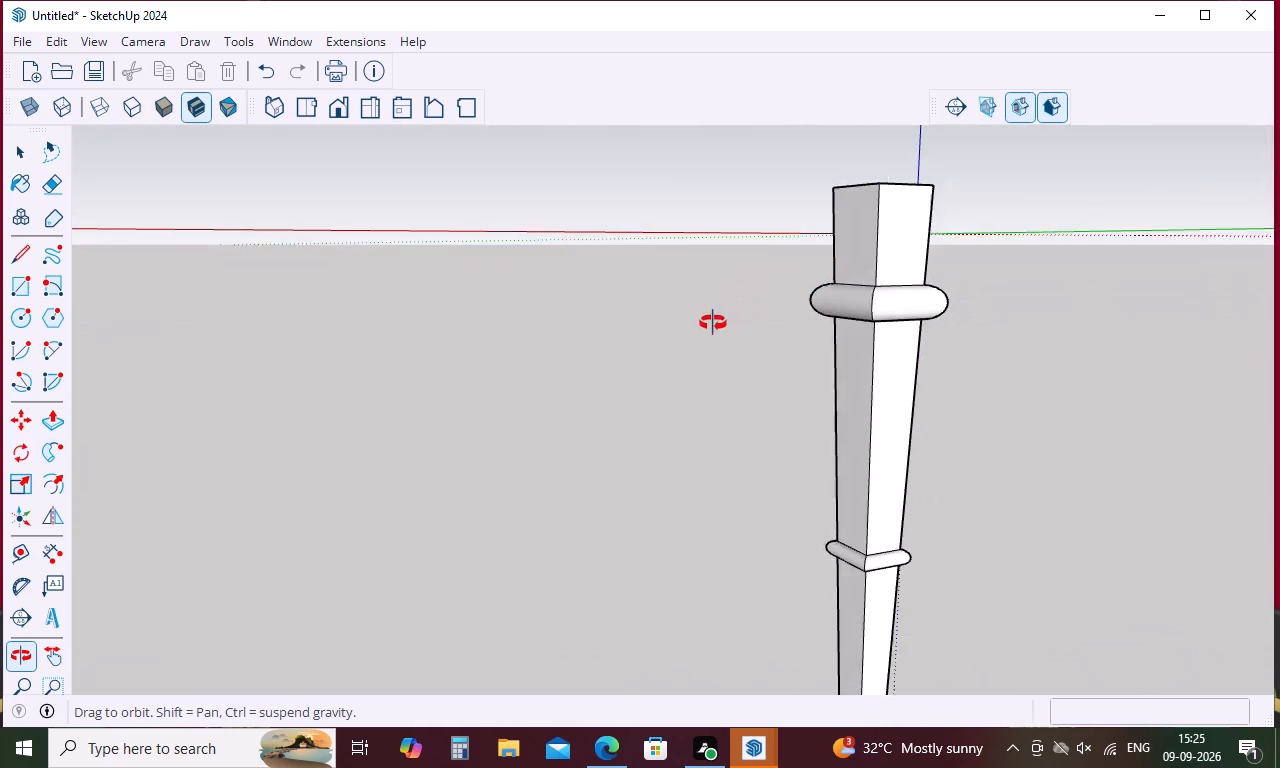
middle_click_drag(713, 323, 1050, 457)
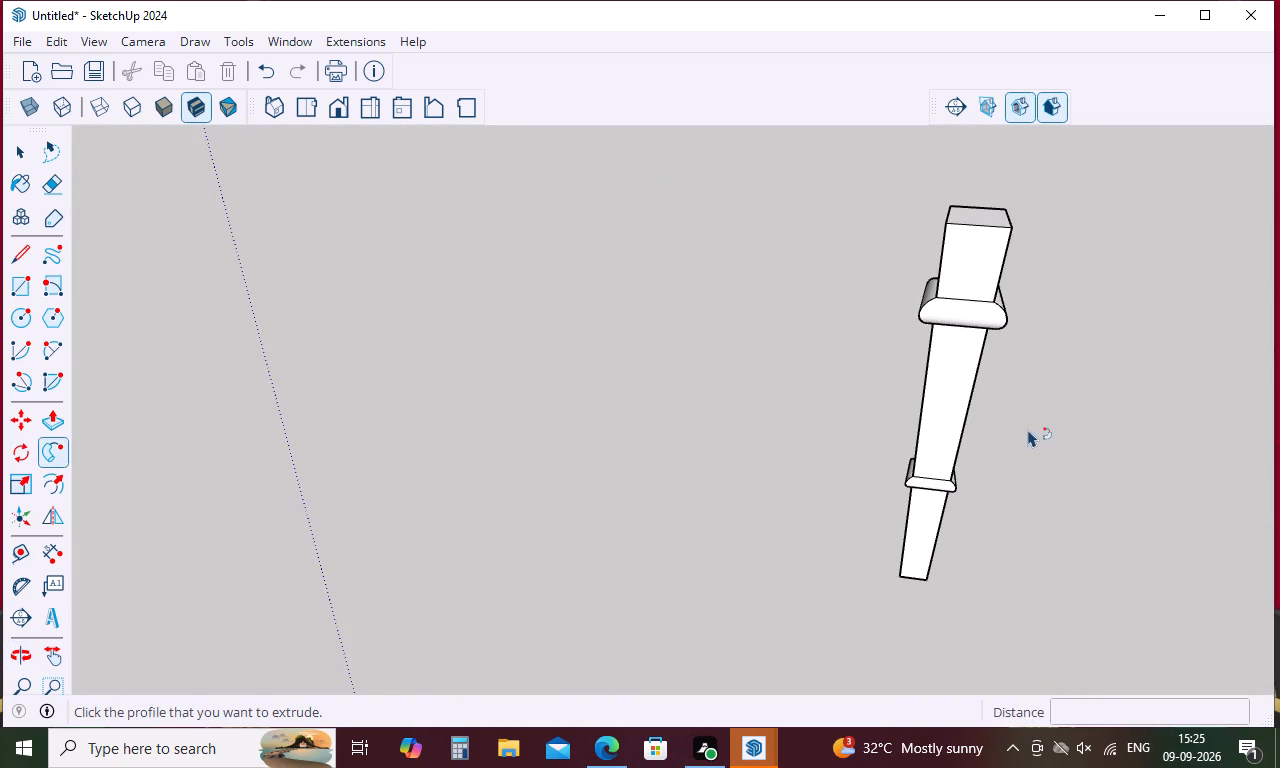
key("space")
left_click_drag(1096, 151, 791, 581)
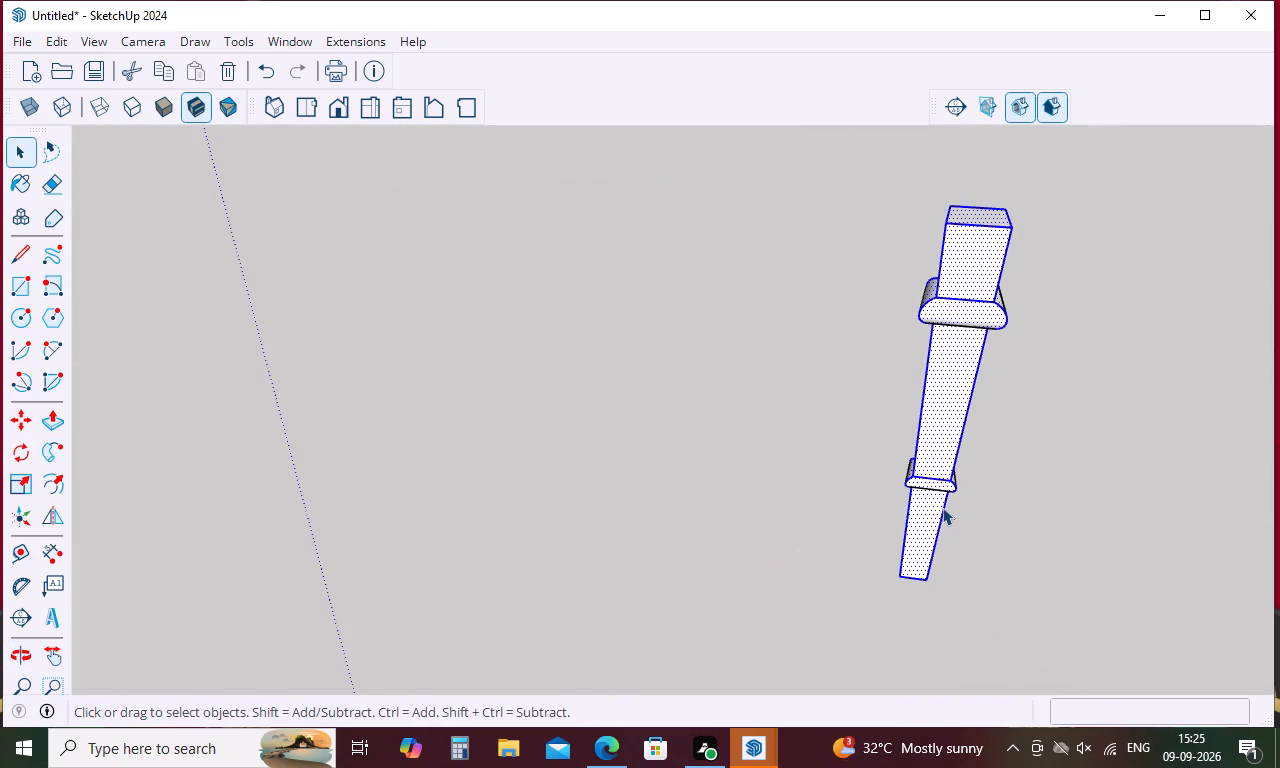
key("space")
left_click(1103, 457)
triple_click(956, 398)
left_click(956, 398)
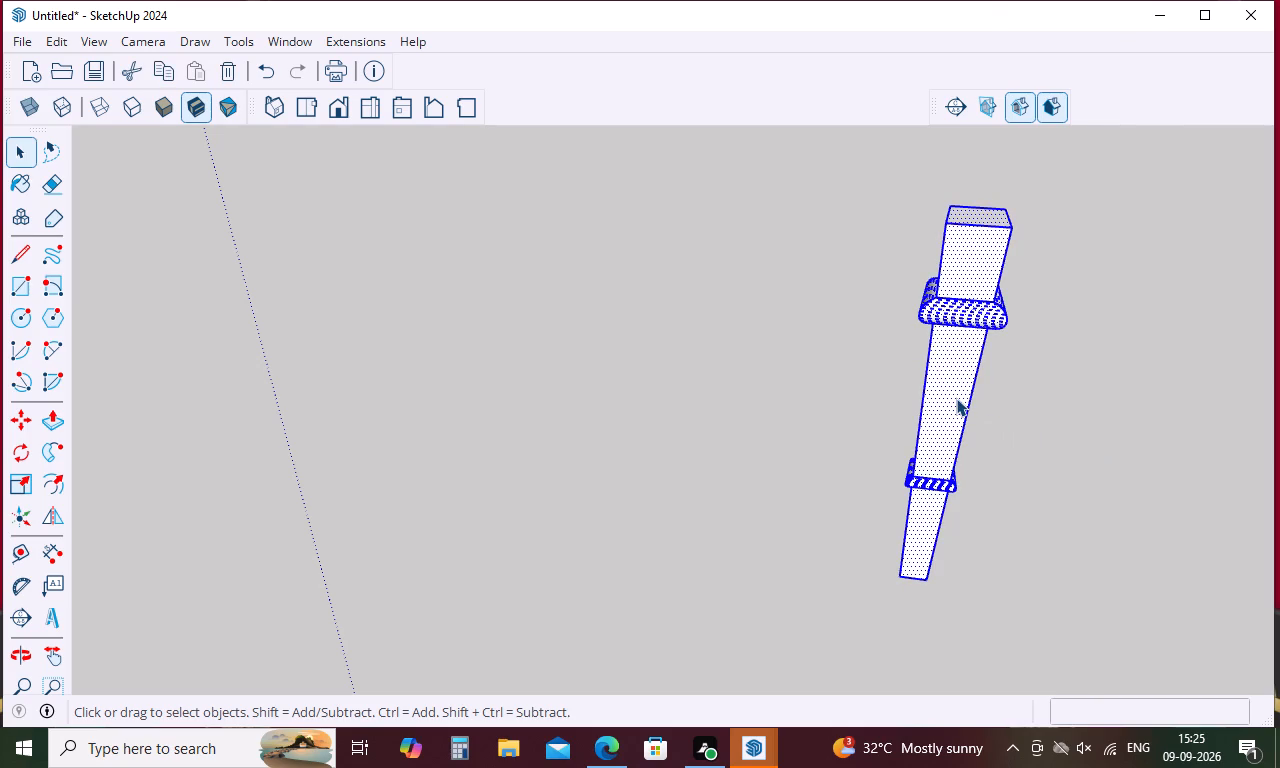
right_click(956, 398)
left_click(1101, 191)
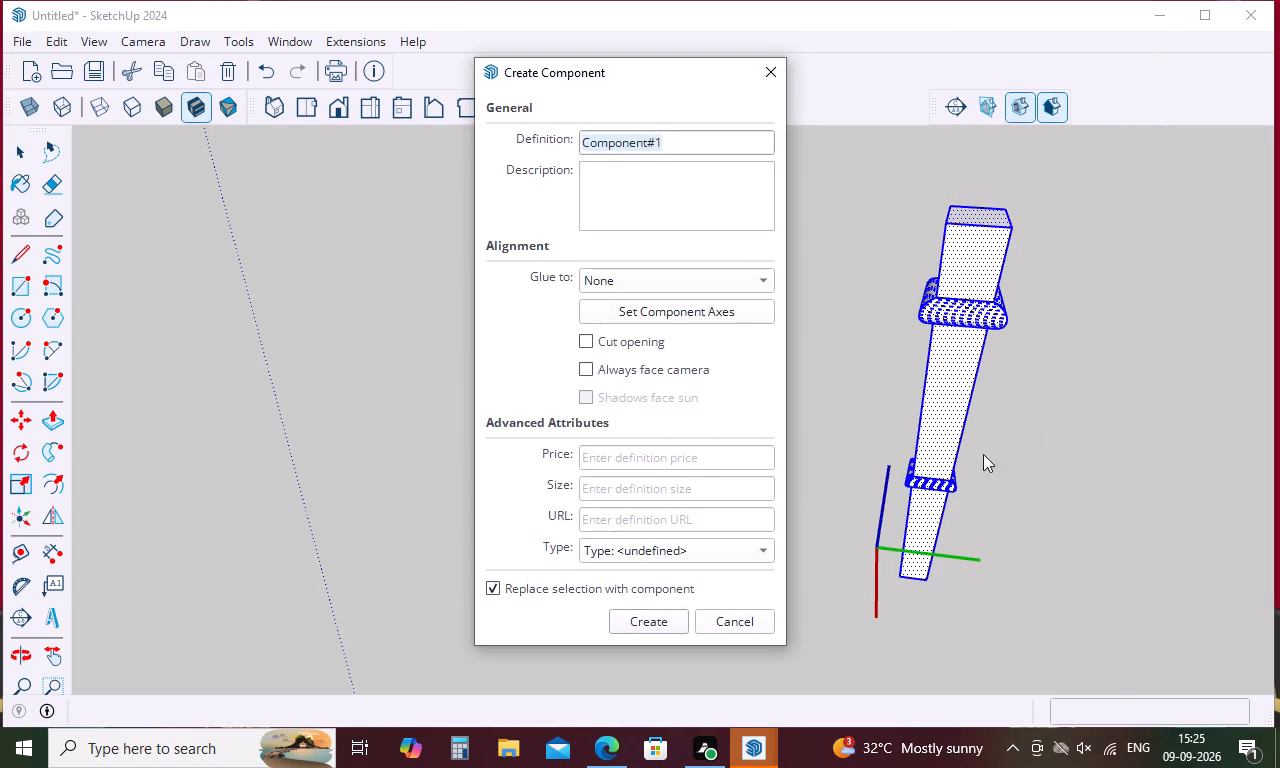
left_click(648, 620)
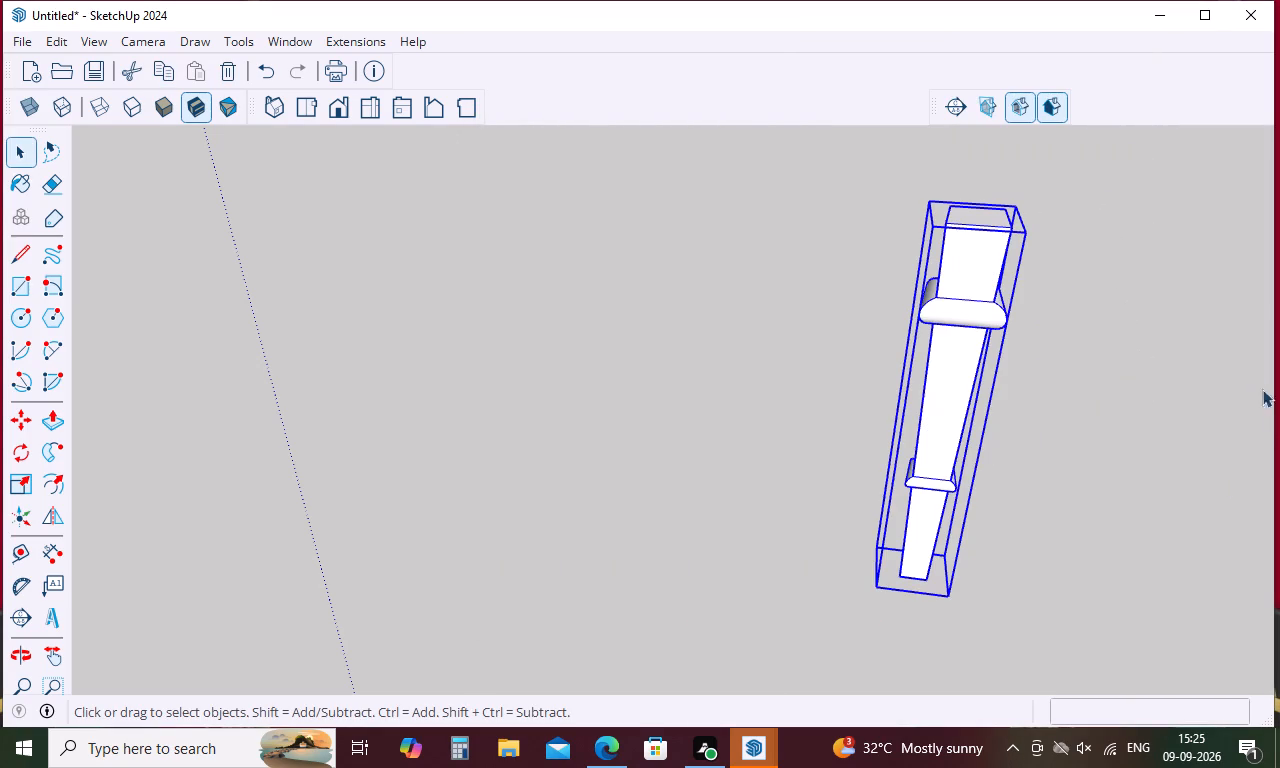
left_click(1194, 378)
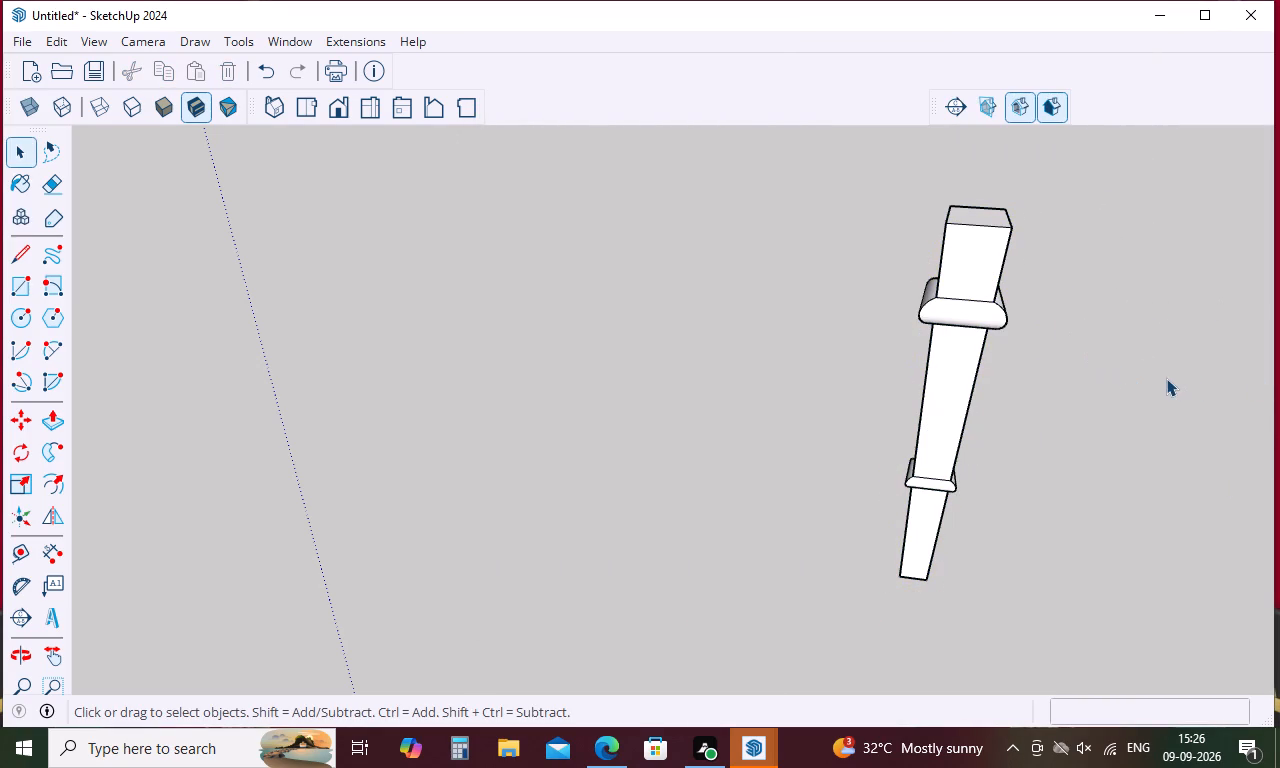
Move the leg component under the slatted tabletop, snapping one of its top corners to a lower corner of the tabletop.
key("m")
left_click(1012, 228)
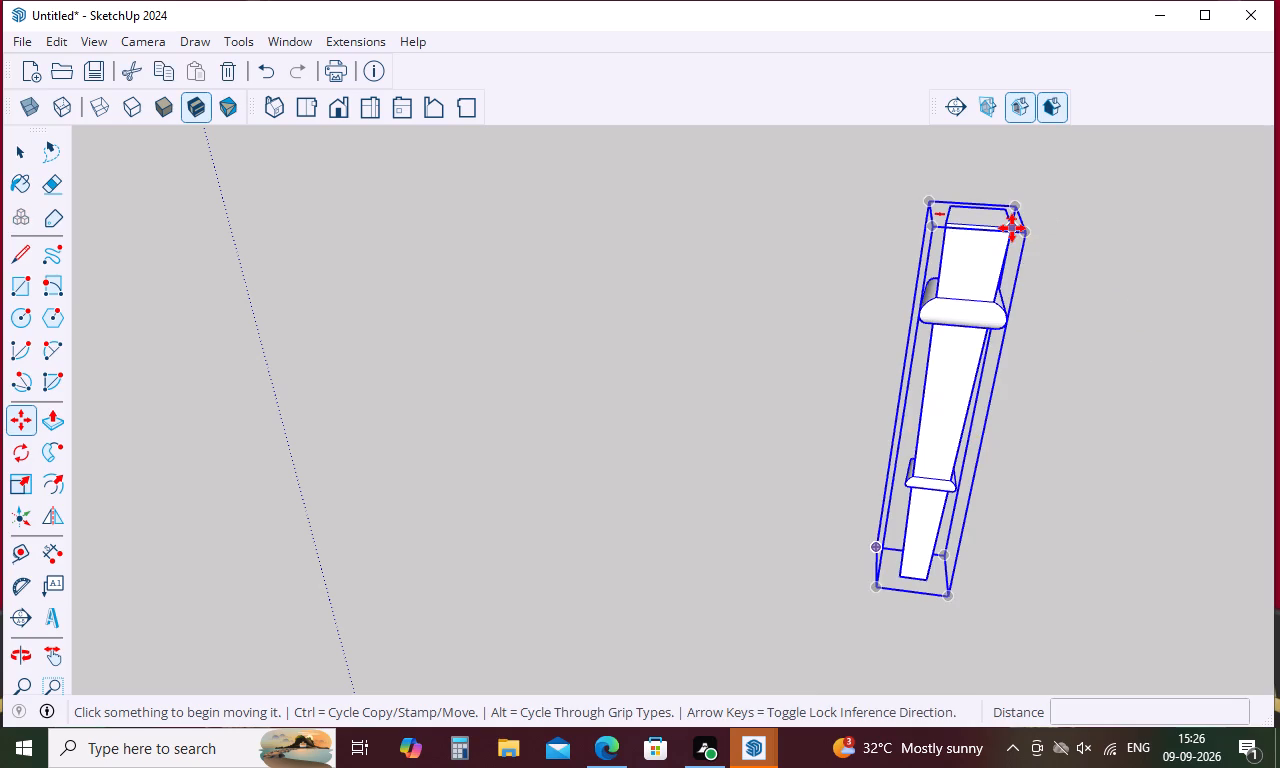
scroll(898, 262, "down", 4)
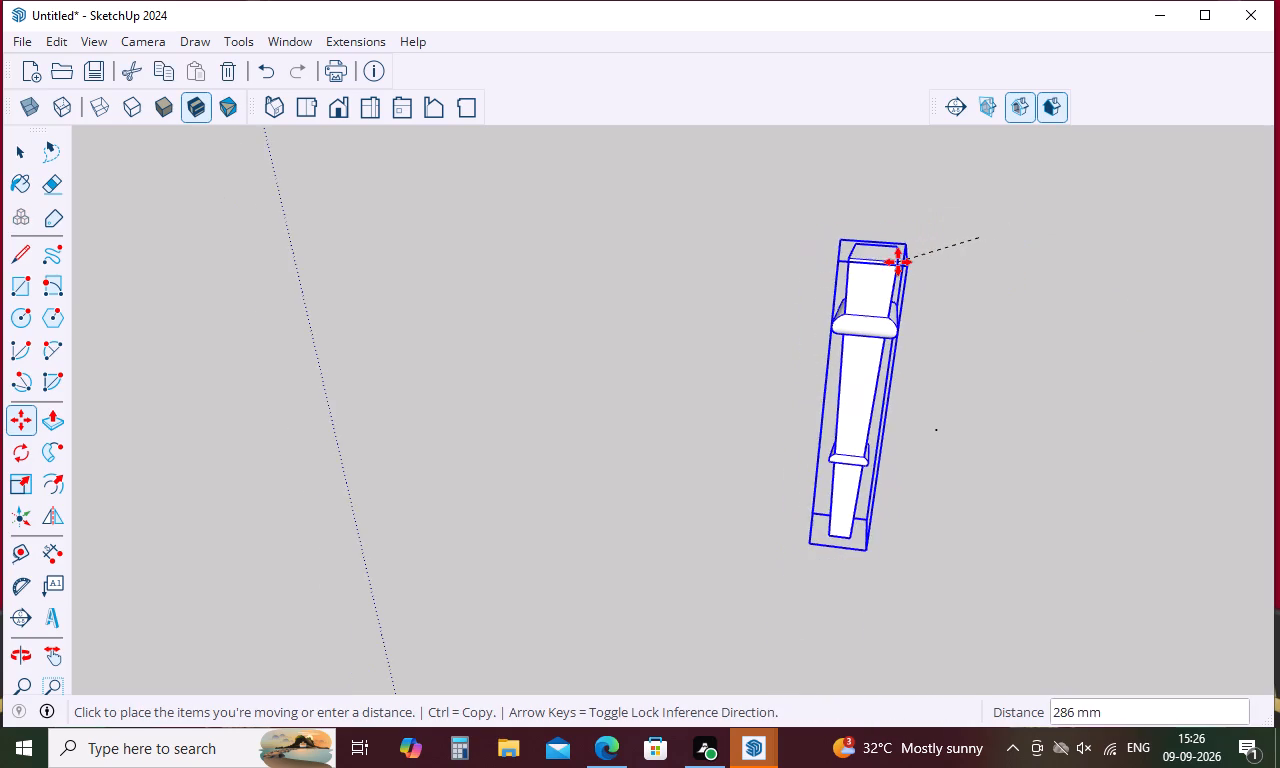
scroll(898, 262, "down", 16)
scroll(898, 262, "down", 7)
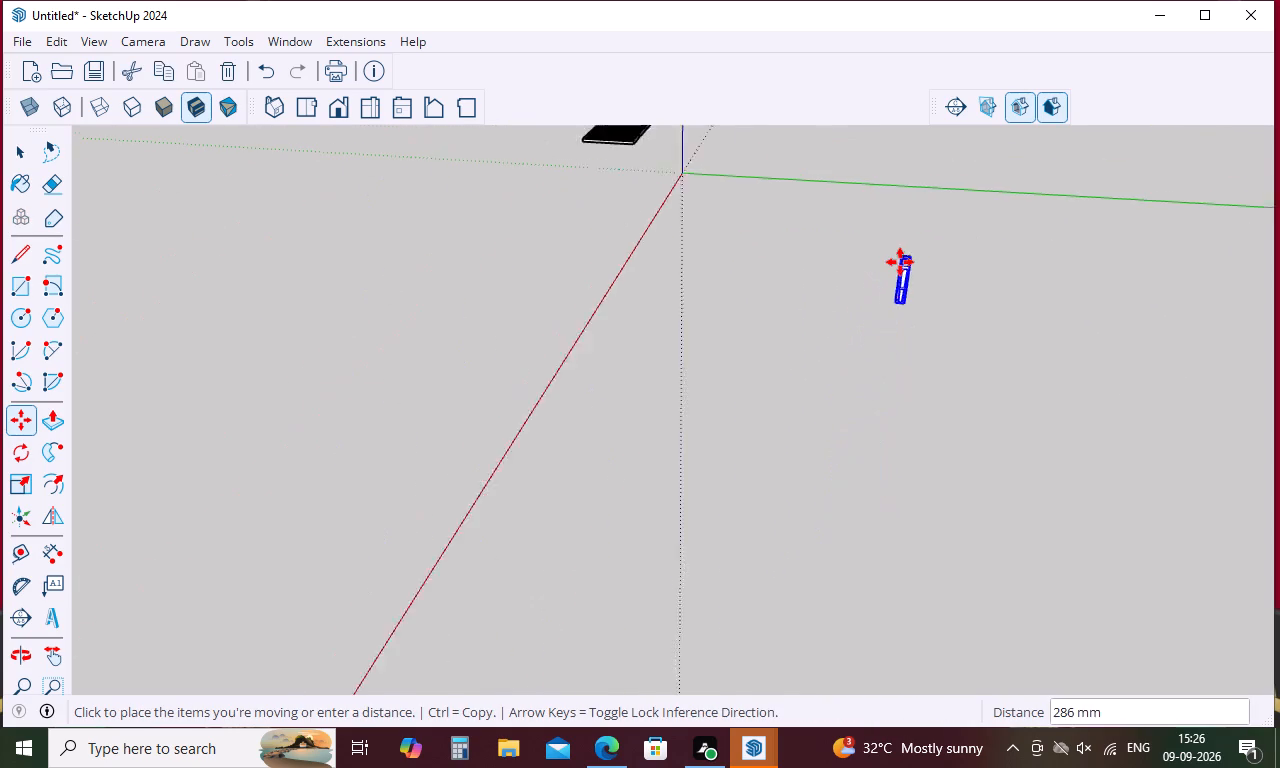
scroll(900, 262, "down", 8)
middle_click_drag(776, 252, 1100, 243)
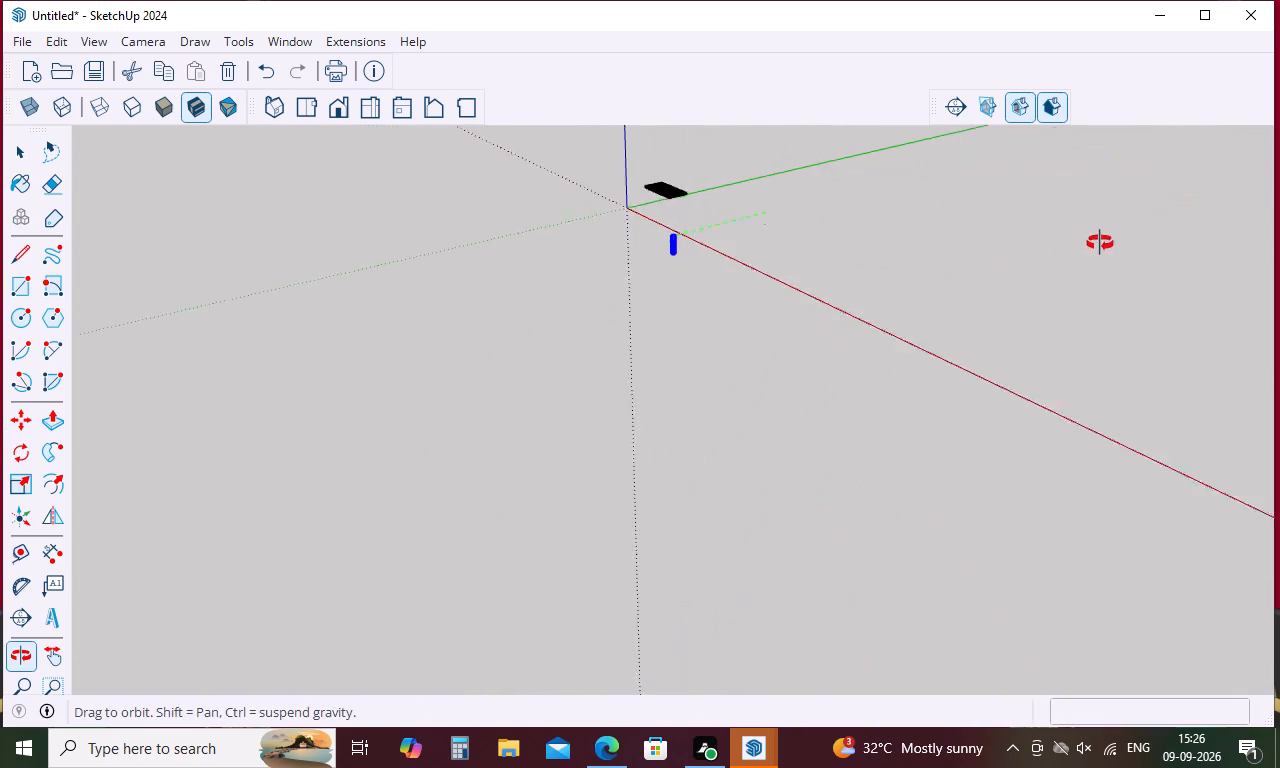
middle_click_drag(1100, 243, 1119, 234)
scroll(643, 204, "up", 9)
middle_click_drag(658, 213, 675, 216)
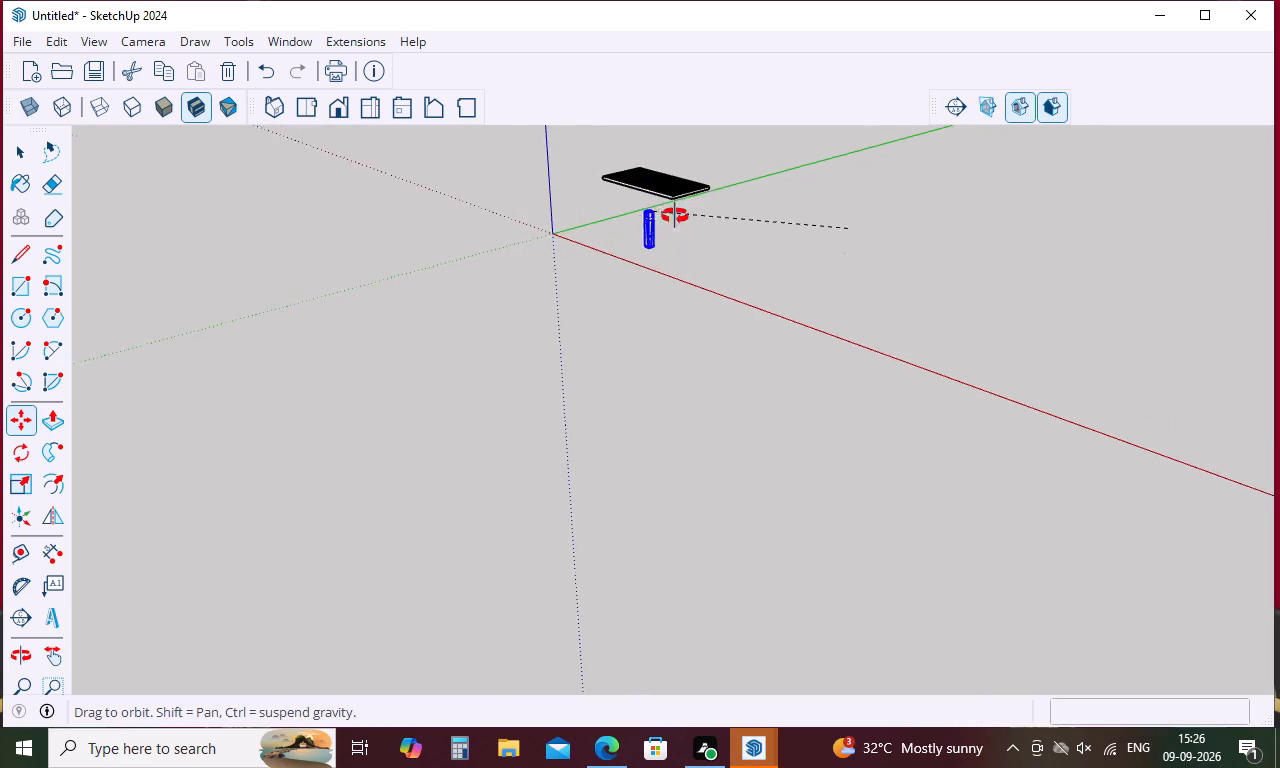
middle_click_drag(675, 216, 793, 128)
scroll(656, 189, "up", 11)
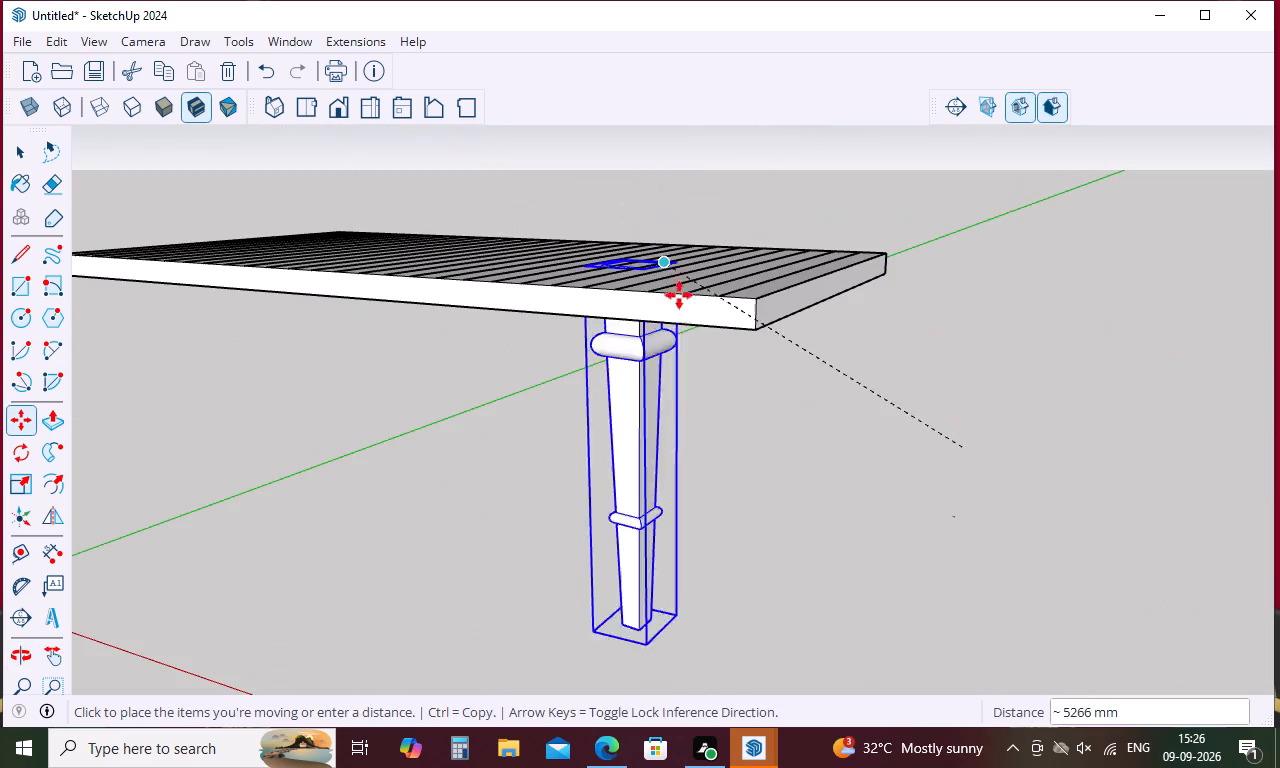
scroll(761, 317, "up", 10)
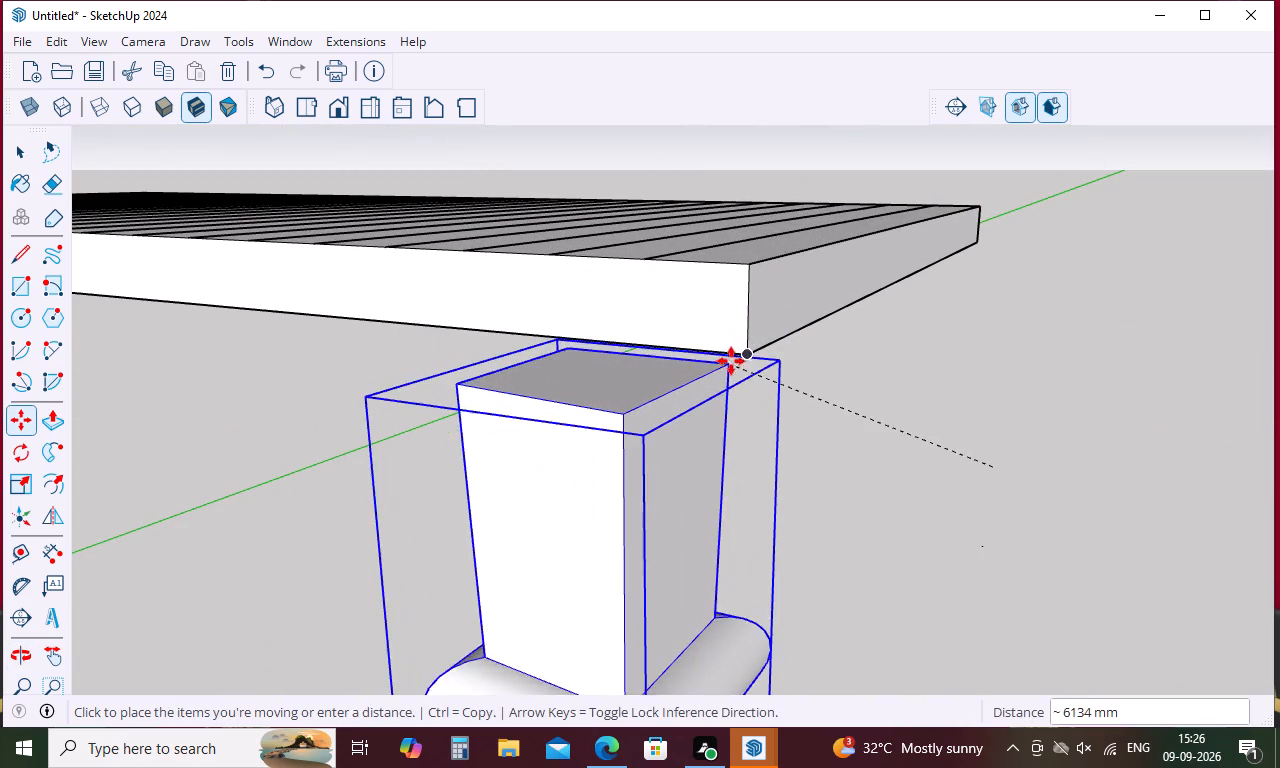
left_click(745, 355)
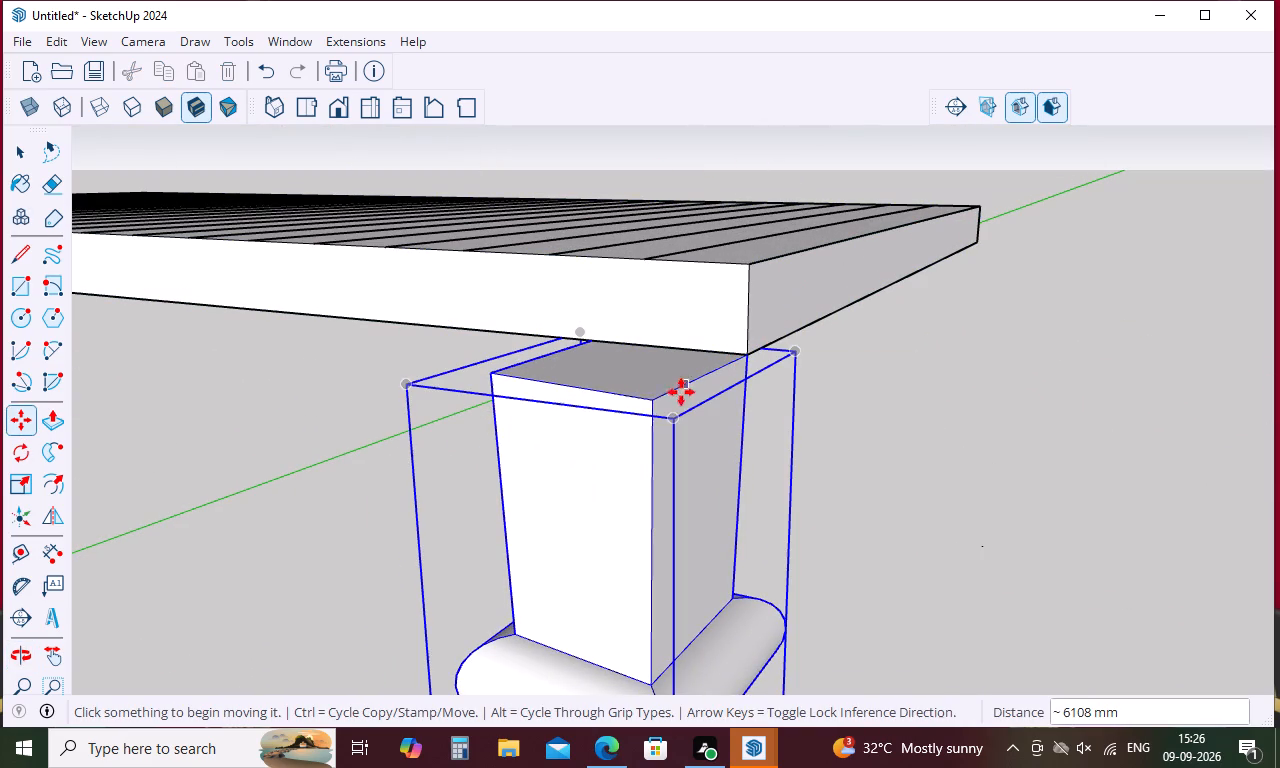
Shift the leg so its outer top corner meets the tabletop's lower corner, bringing the leg fully beneath the top.
left_click(651, 401)
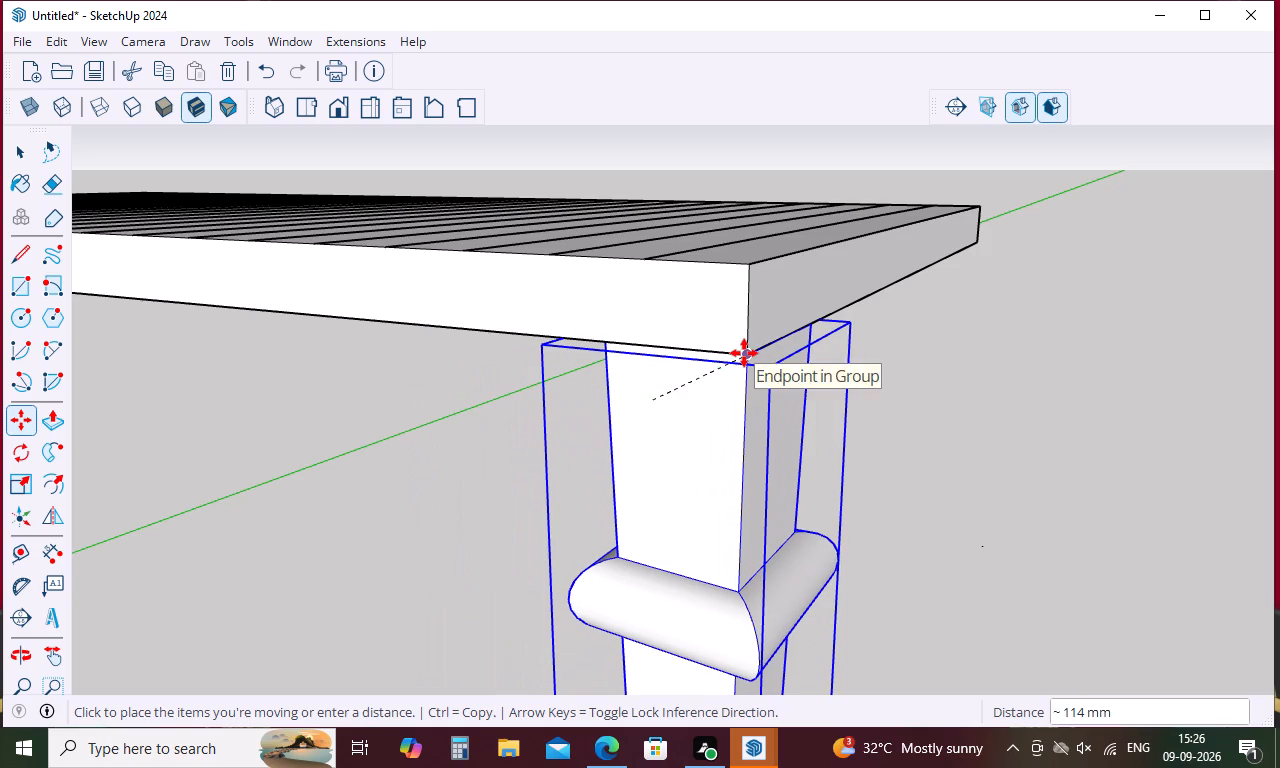
left_click(744, 353)
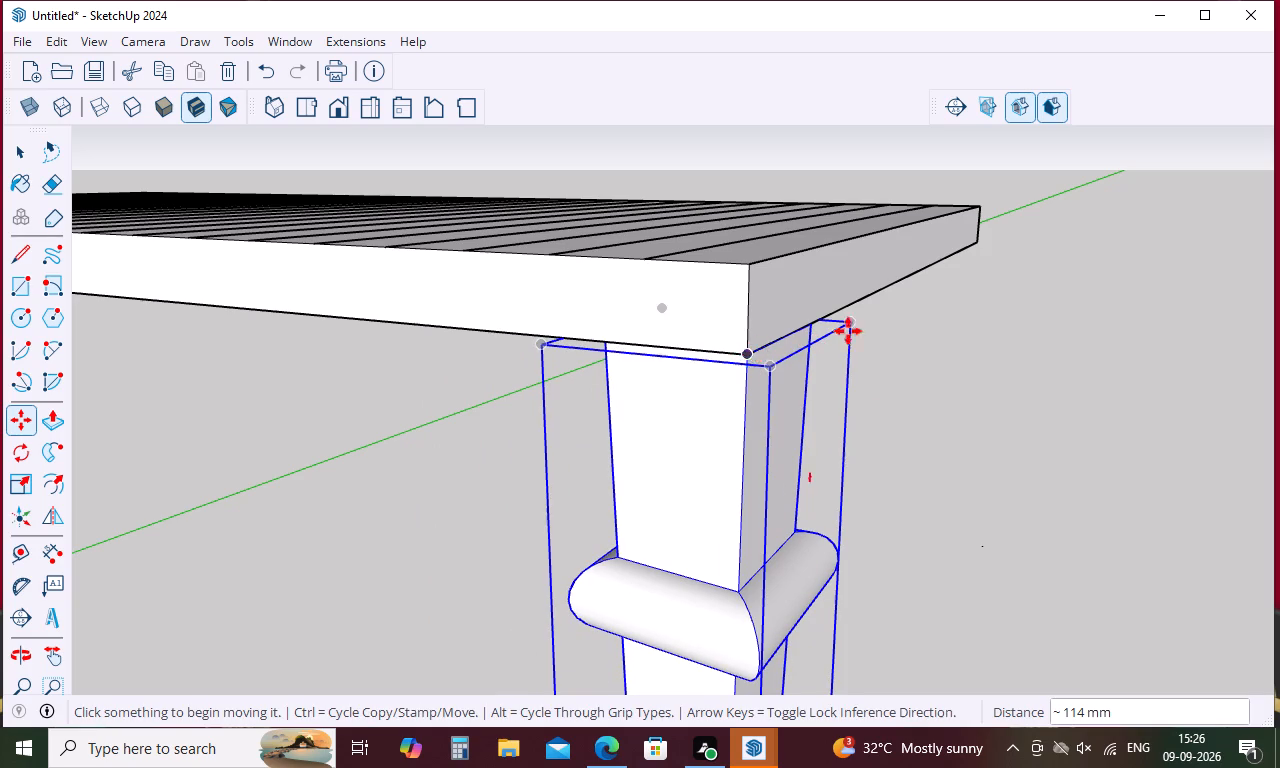
Copy the leg along the green axis to the other corner of the tabletop's short side, about 786 mm away.
middle_click_drag(853, 344, 632, 186)
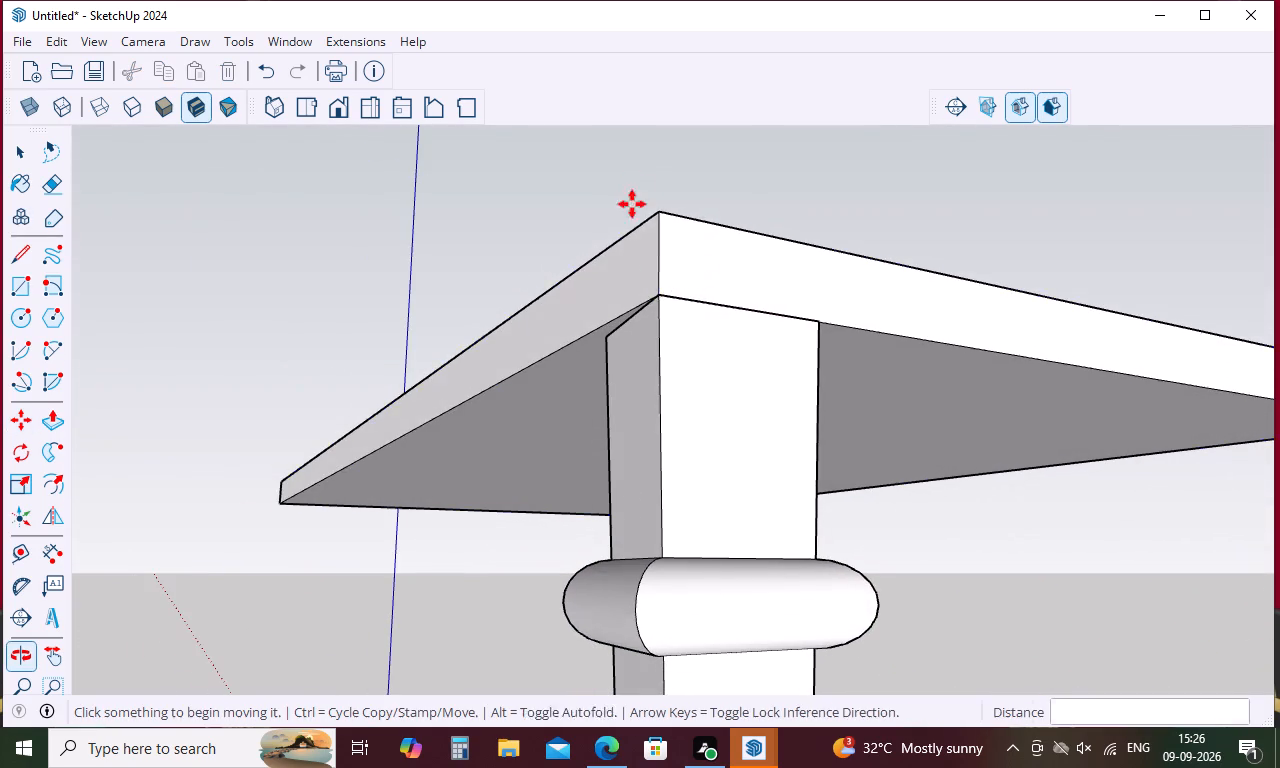
middle_click_drag(839, 340, 783, 282)
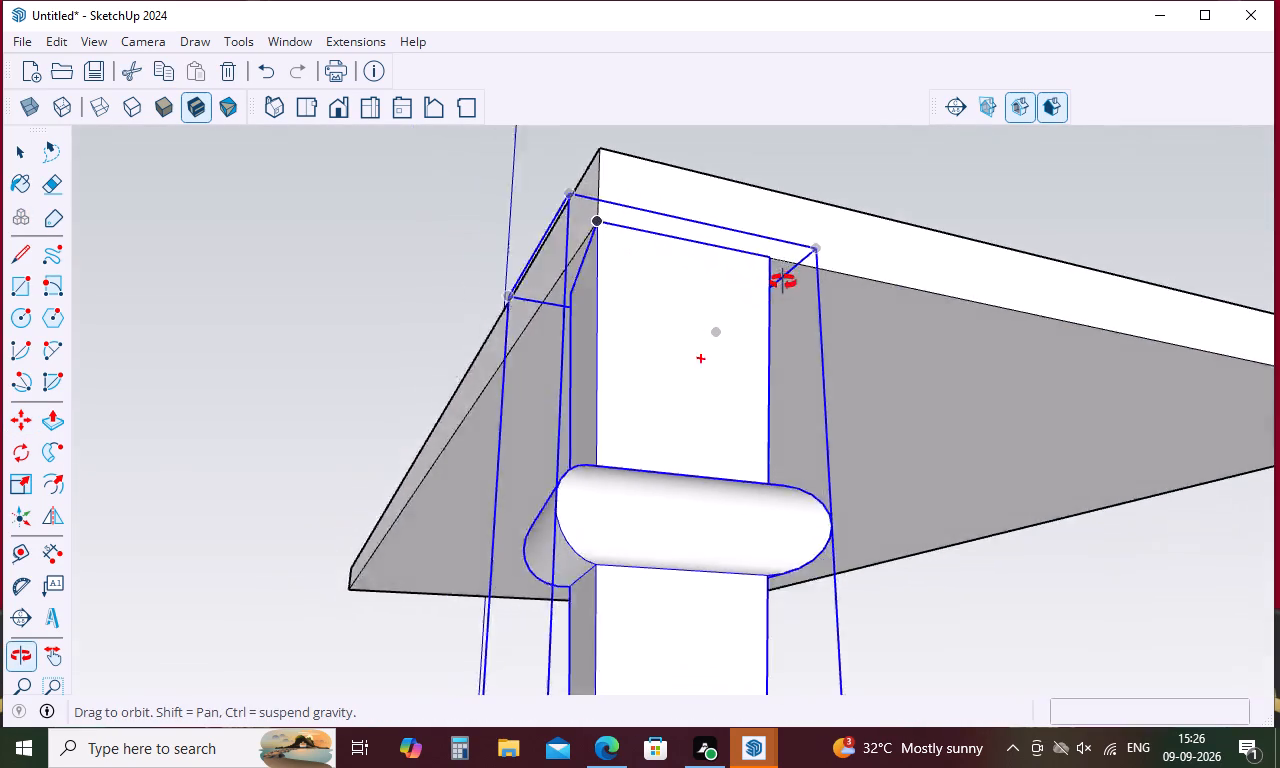
middle_click_drag(783, 282, 719, 297)
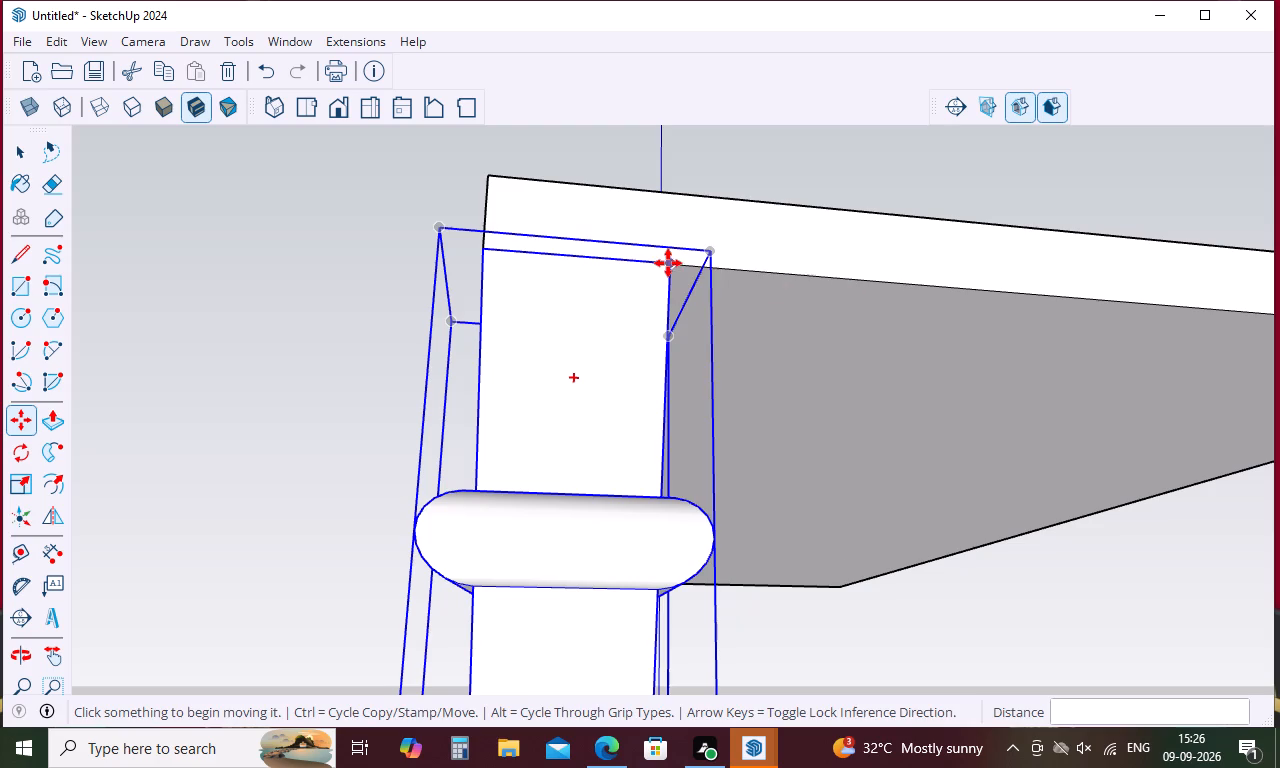
left_click(668, 263)
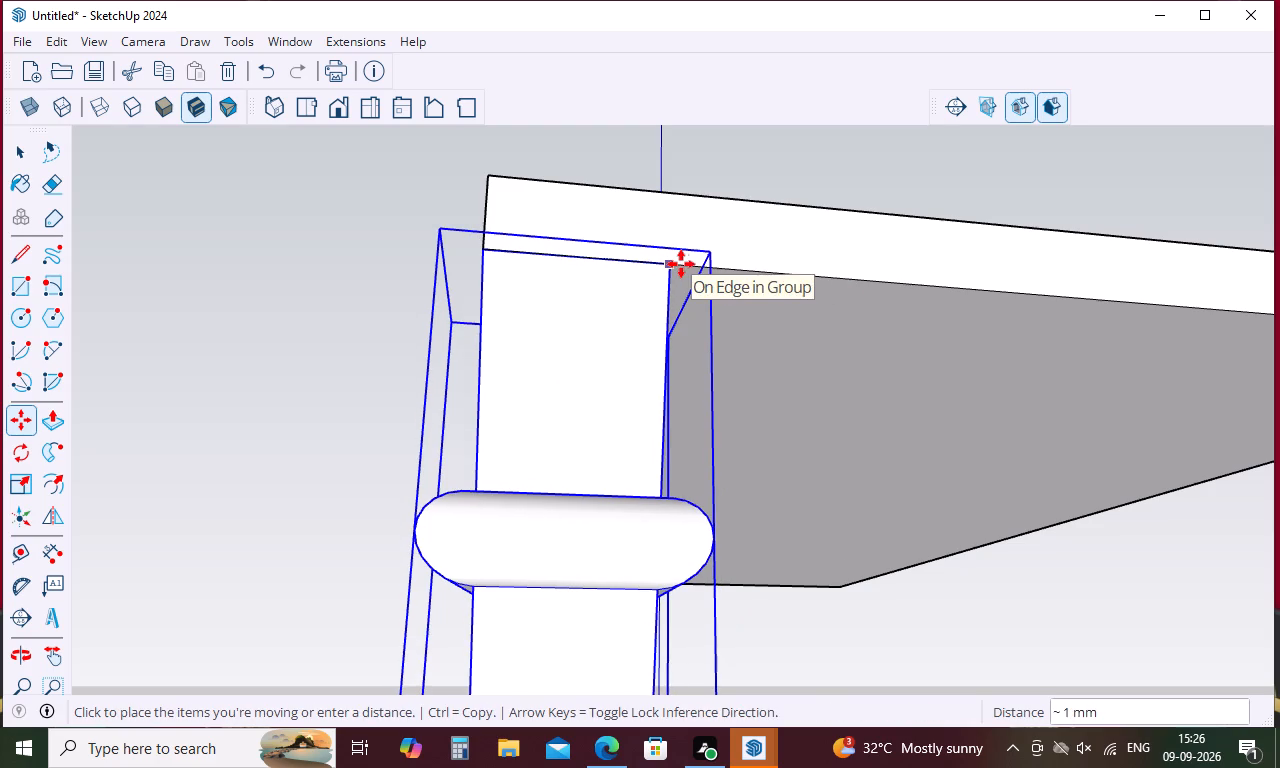
scroll(963, 287, "down", 16)
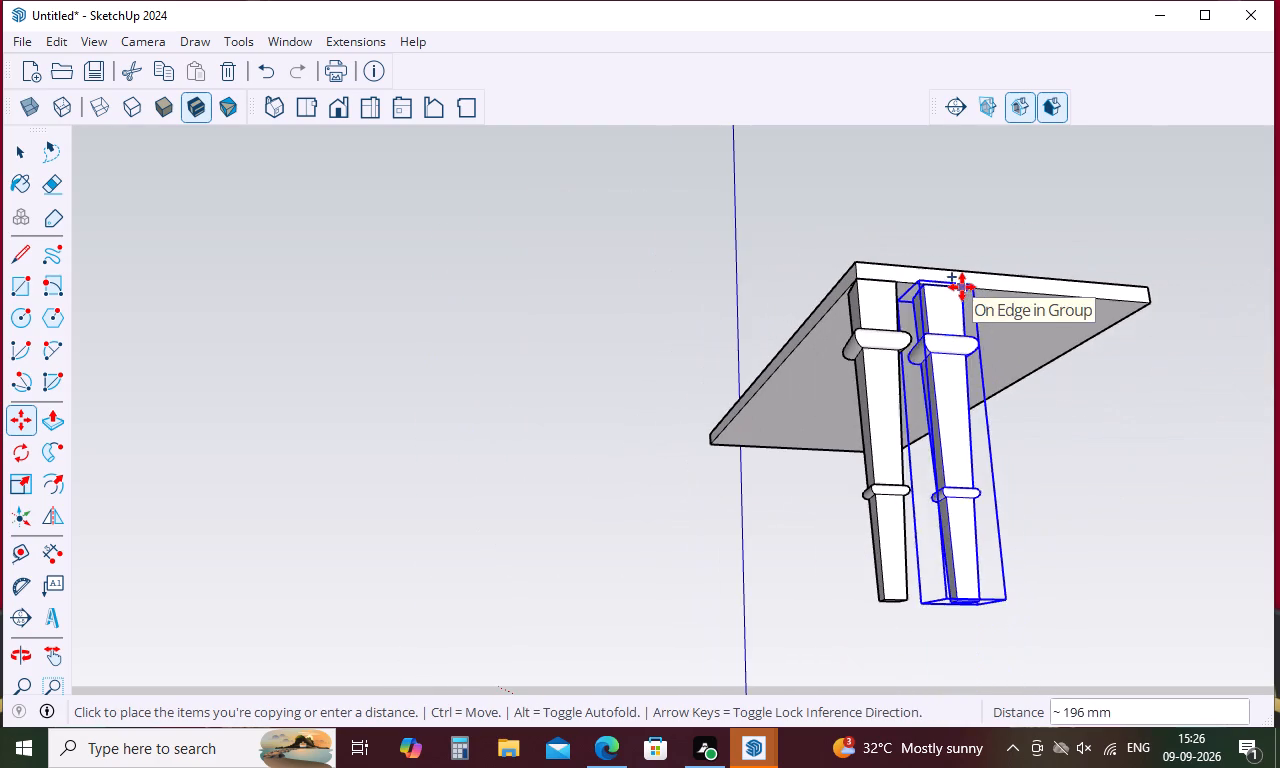
scroll(1162, 298, "up", 11)
scroll(1149, 295, "down", 5)
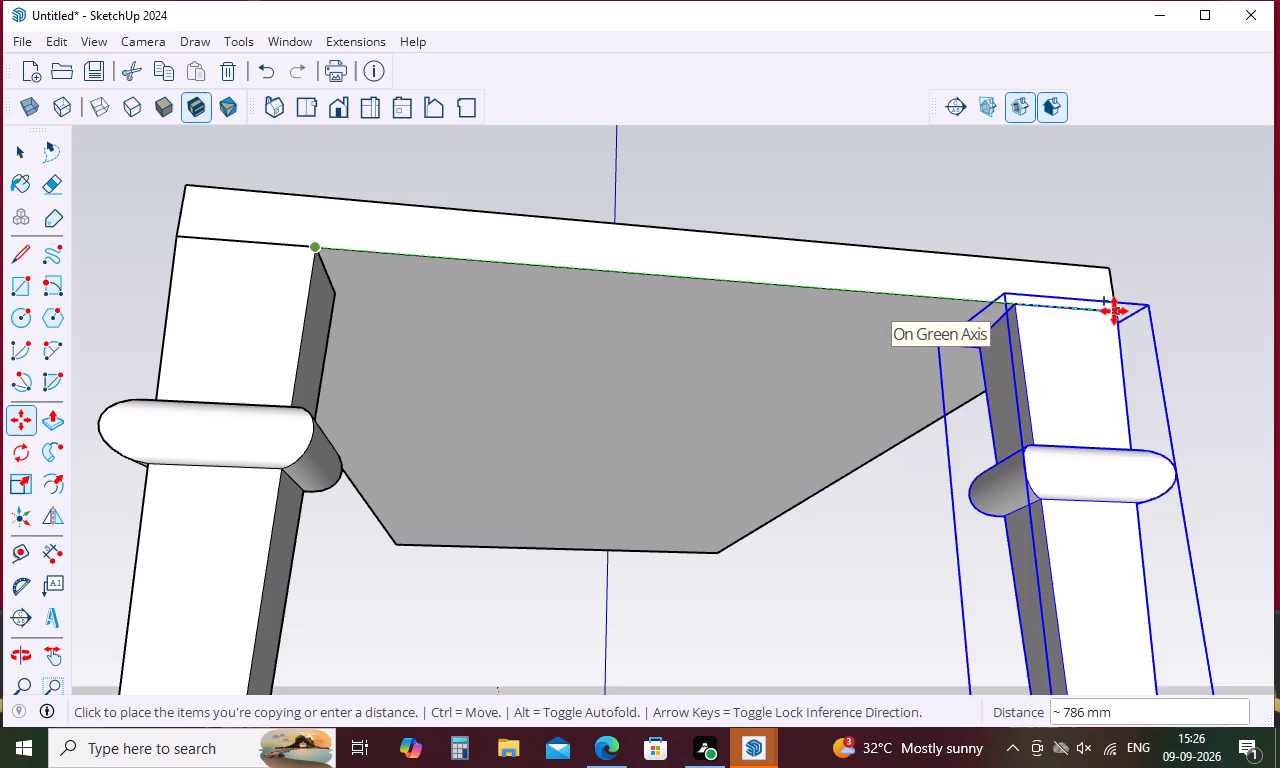
left_click(1114, 311)
Copy a corner leg along the tabletop's long side, snapping it to the lower corner at the far end.
middle_click_drag(1162, 294, 643, 376)
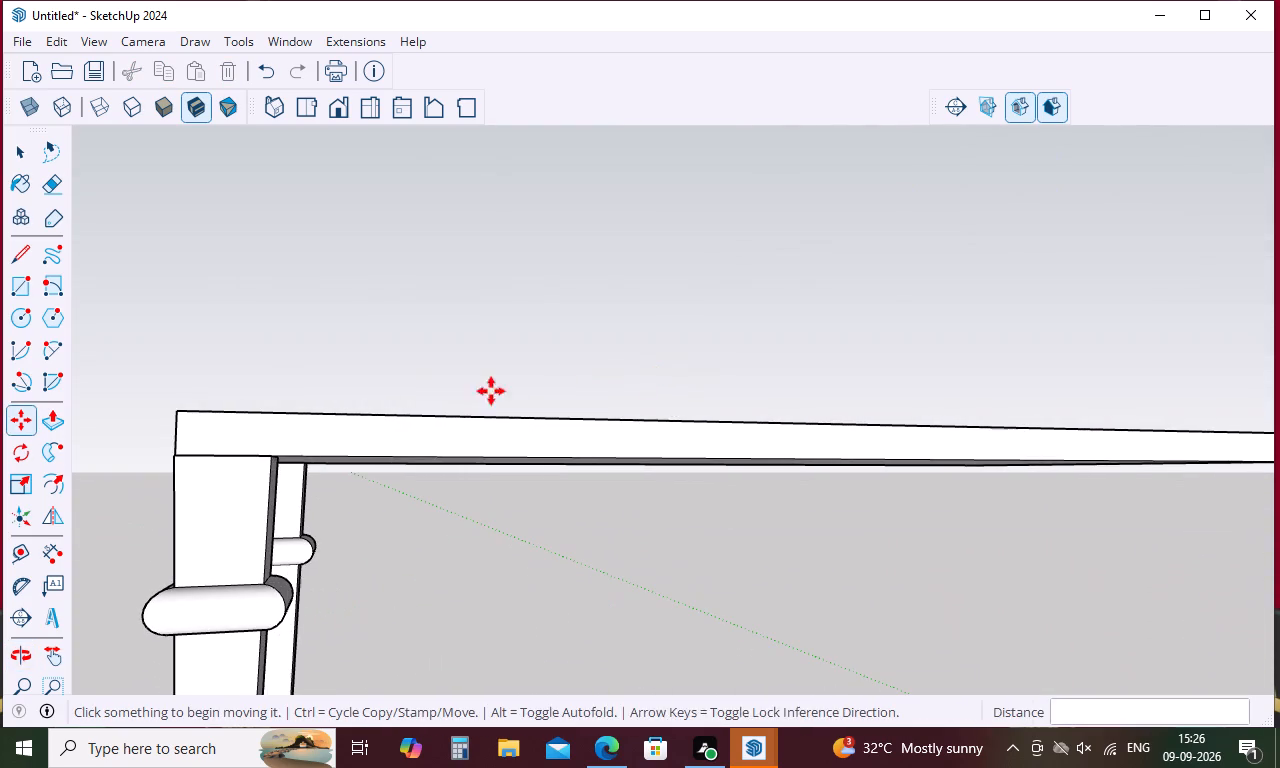
left_click(275, 456)
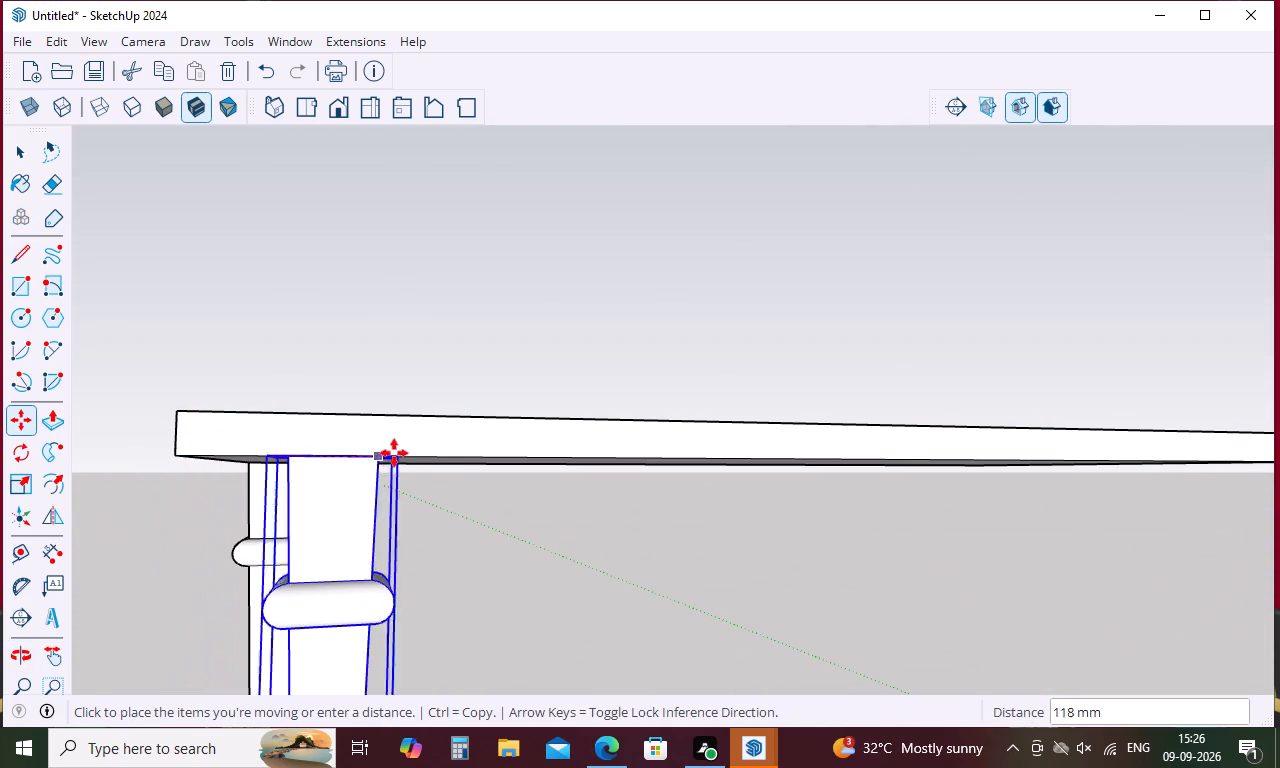
scroll(581, 444, "down", 5)
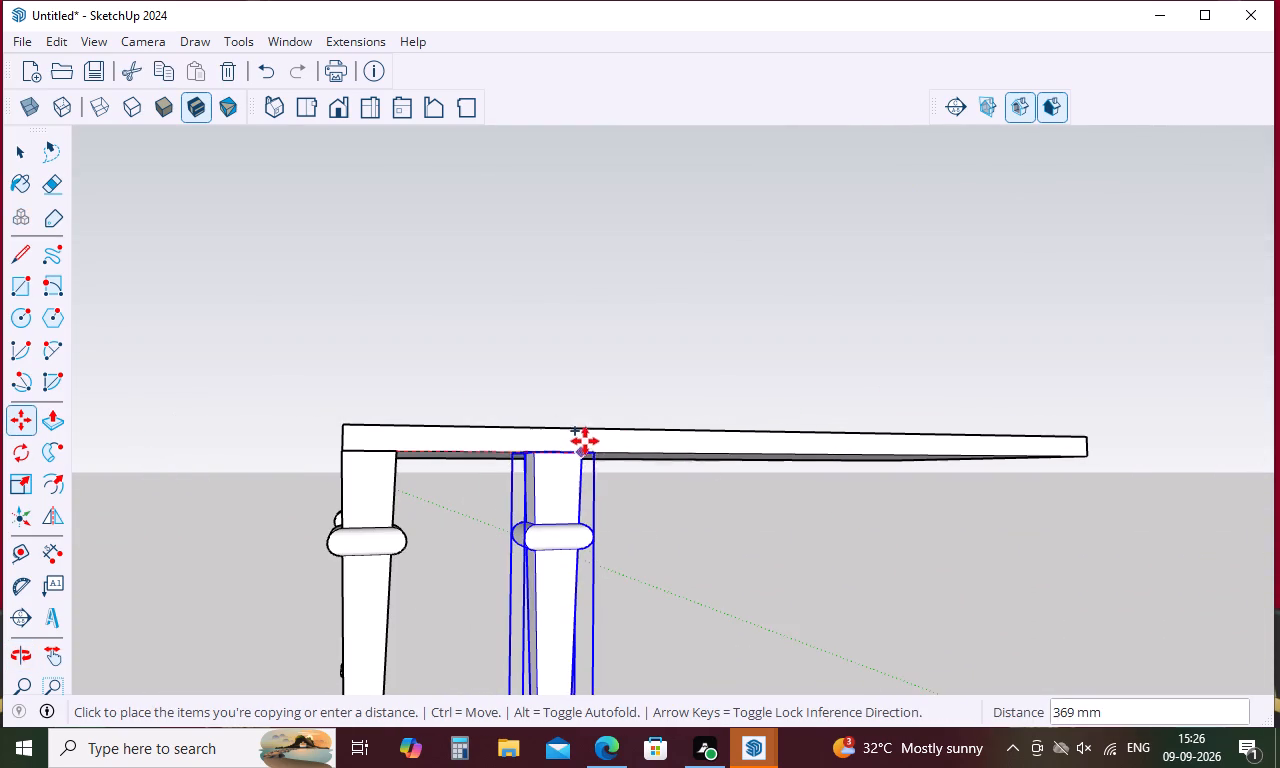
scroll(1107, 453, "up", 13)
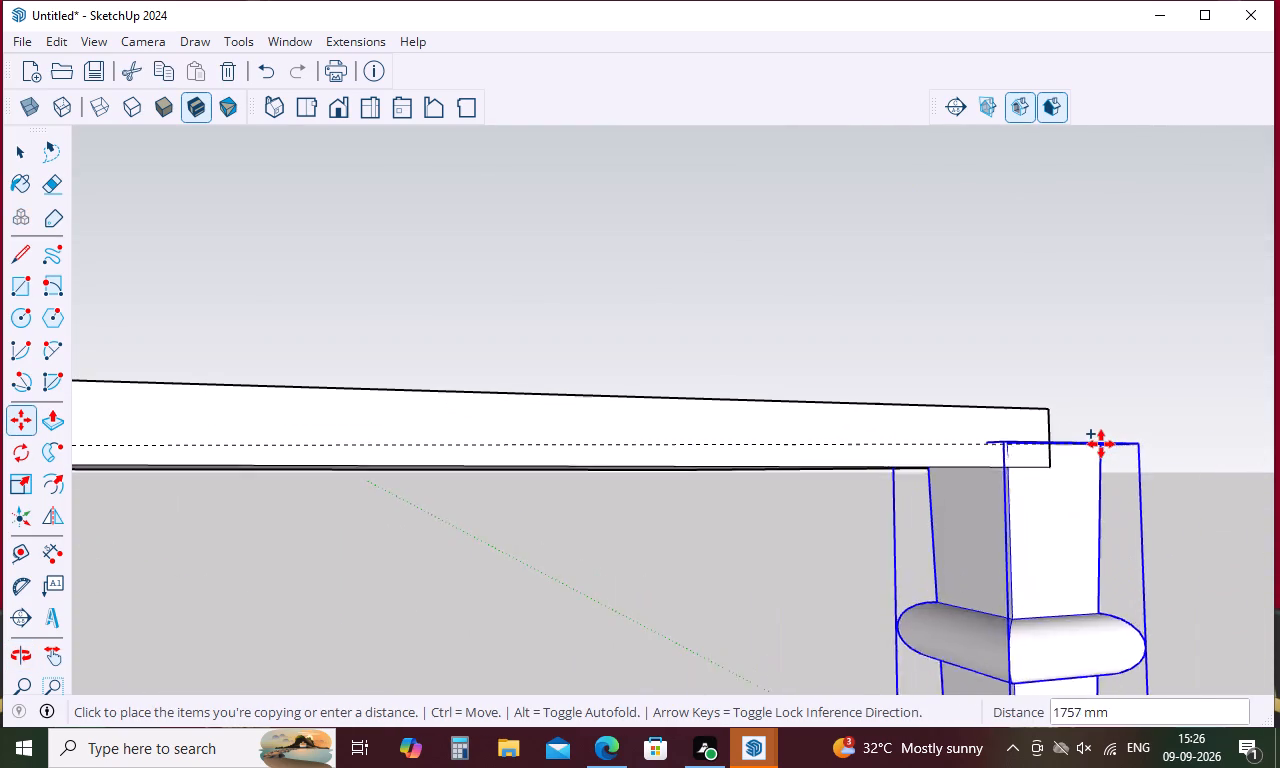
scroll(1101, 444, "up", 2)
left_click(1034, 472)
Copy the far-end leg across the tabletop's short side to the remaining lower corner, completing four legs.
middle_click_drag(1118, 420, 776, 373)
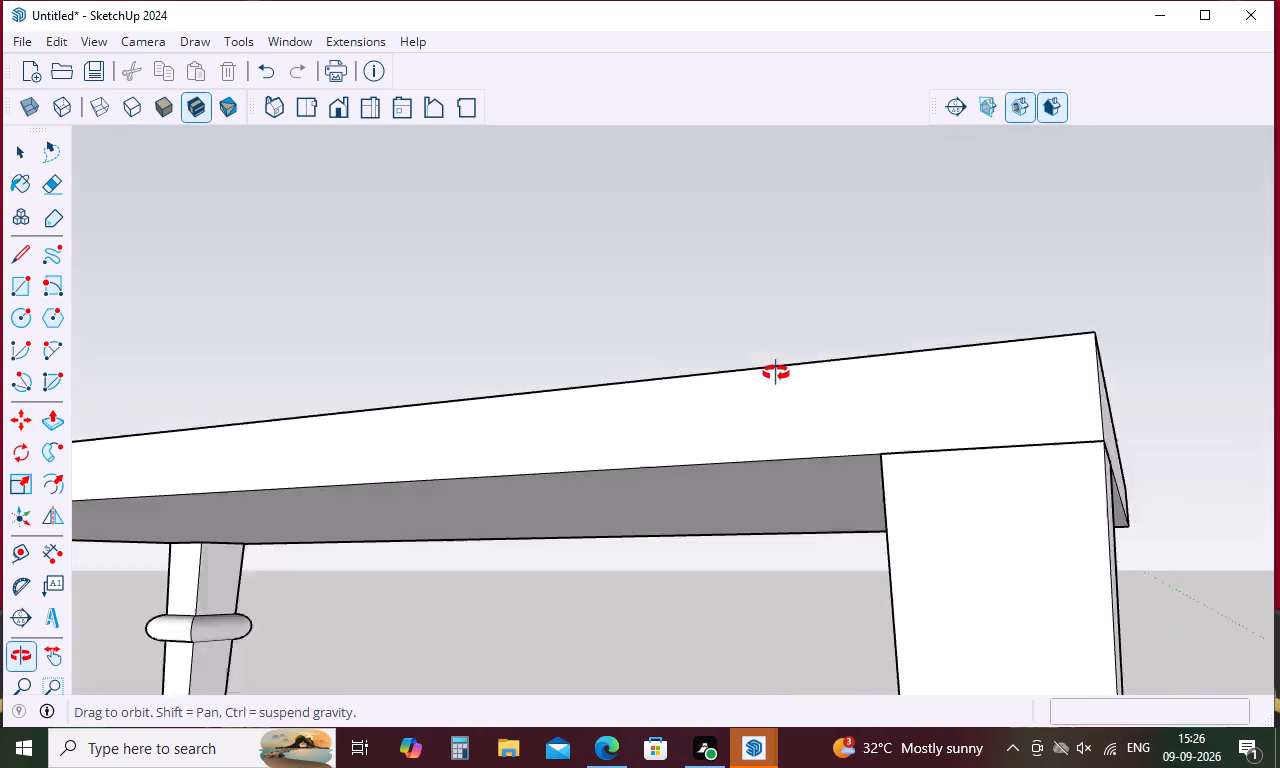
middle_click_drag(776, 373, 573, 342)
scroll(920, 319, "down", 16)
middle_click_drag(986, 339, 971, 354)
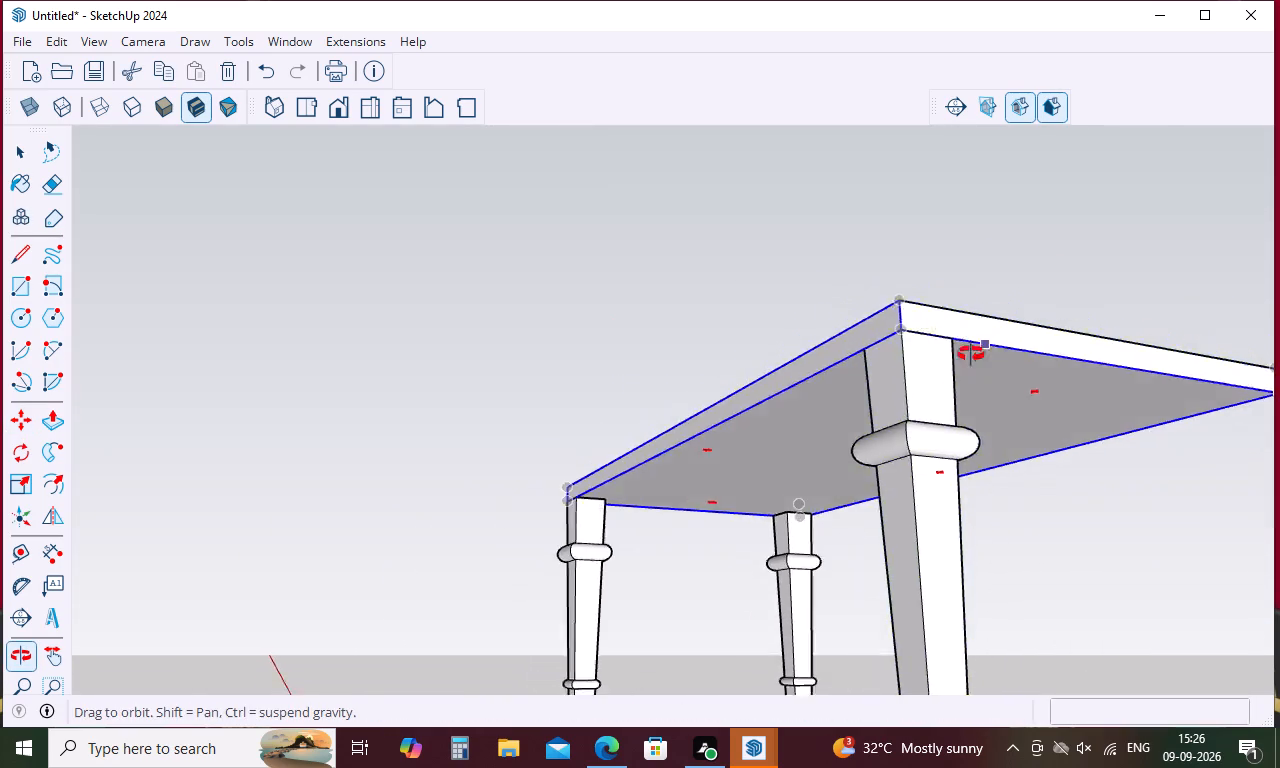
middle_click_drag(971, 354, 832, 380)
left_click(742, 367)
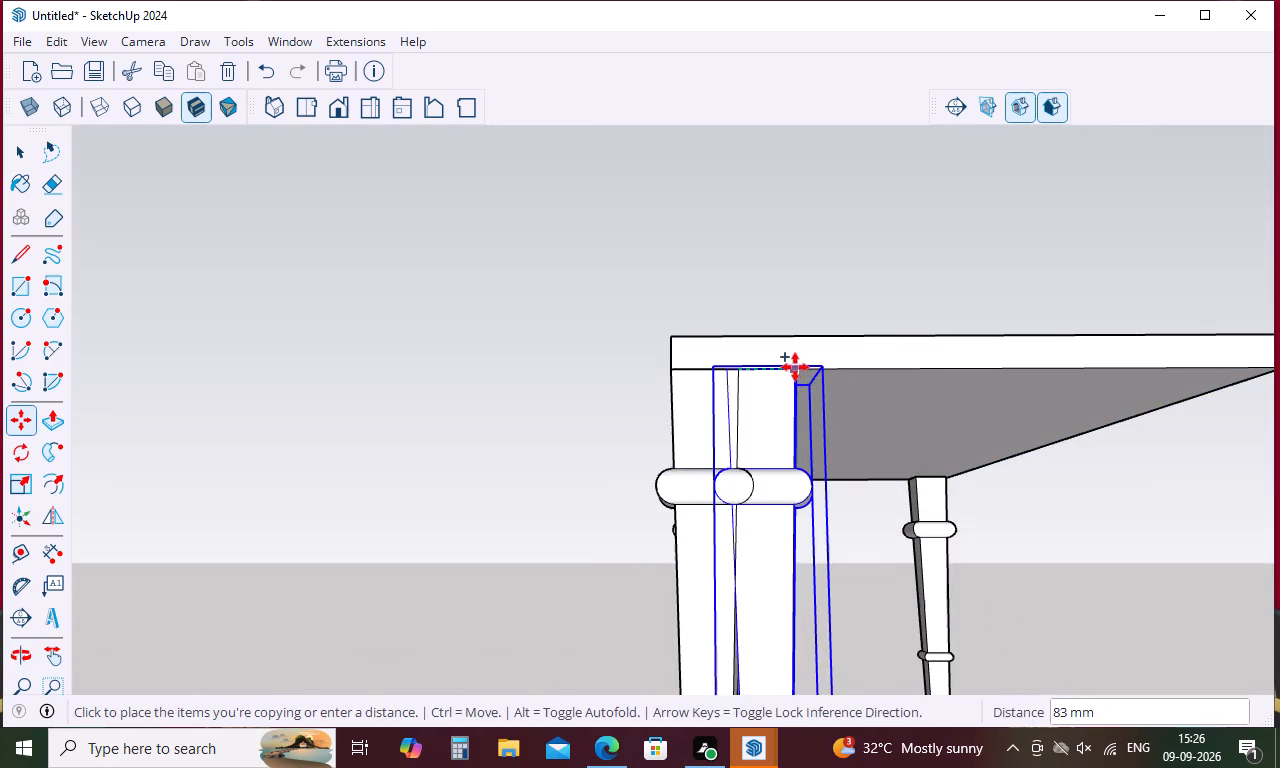
scroll(795, 367, "down", 8)
scroll(1042, 367, "up", 11)
left_click(981, 367)
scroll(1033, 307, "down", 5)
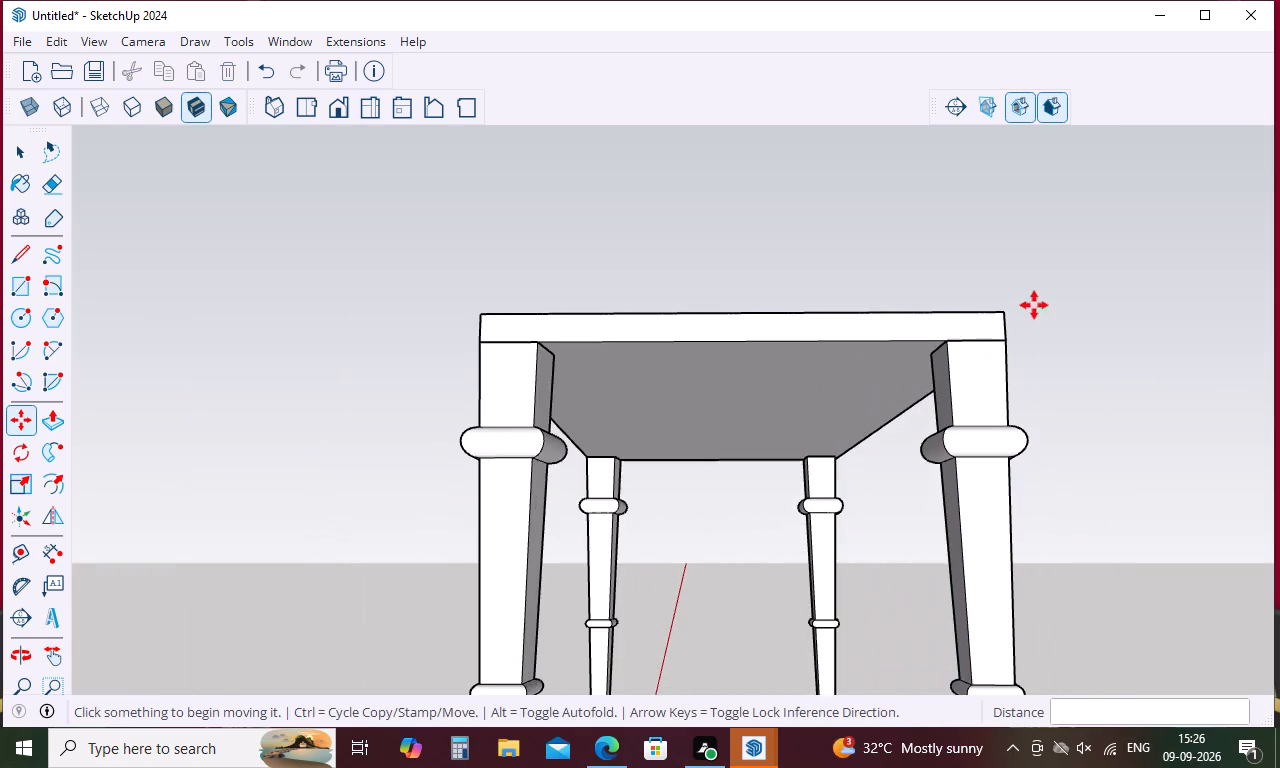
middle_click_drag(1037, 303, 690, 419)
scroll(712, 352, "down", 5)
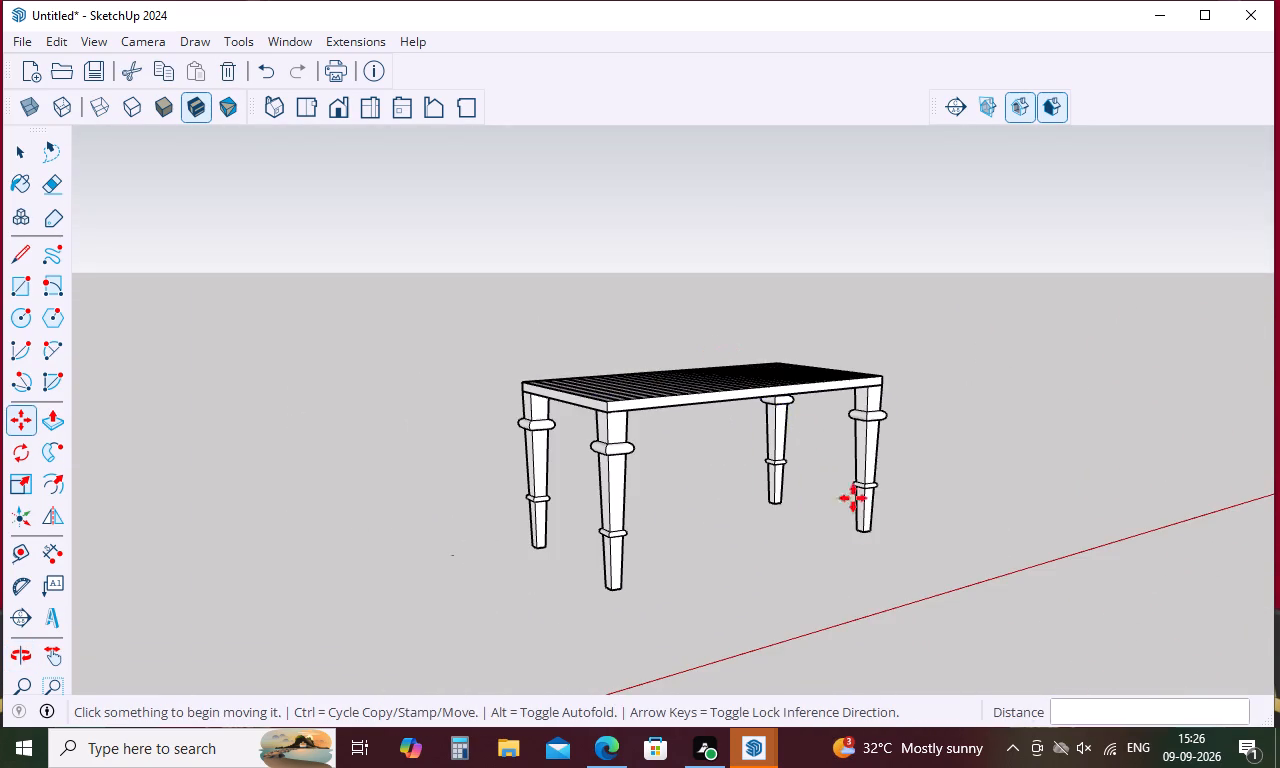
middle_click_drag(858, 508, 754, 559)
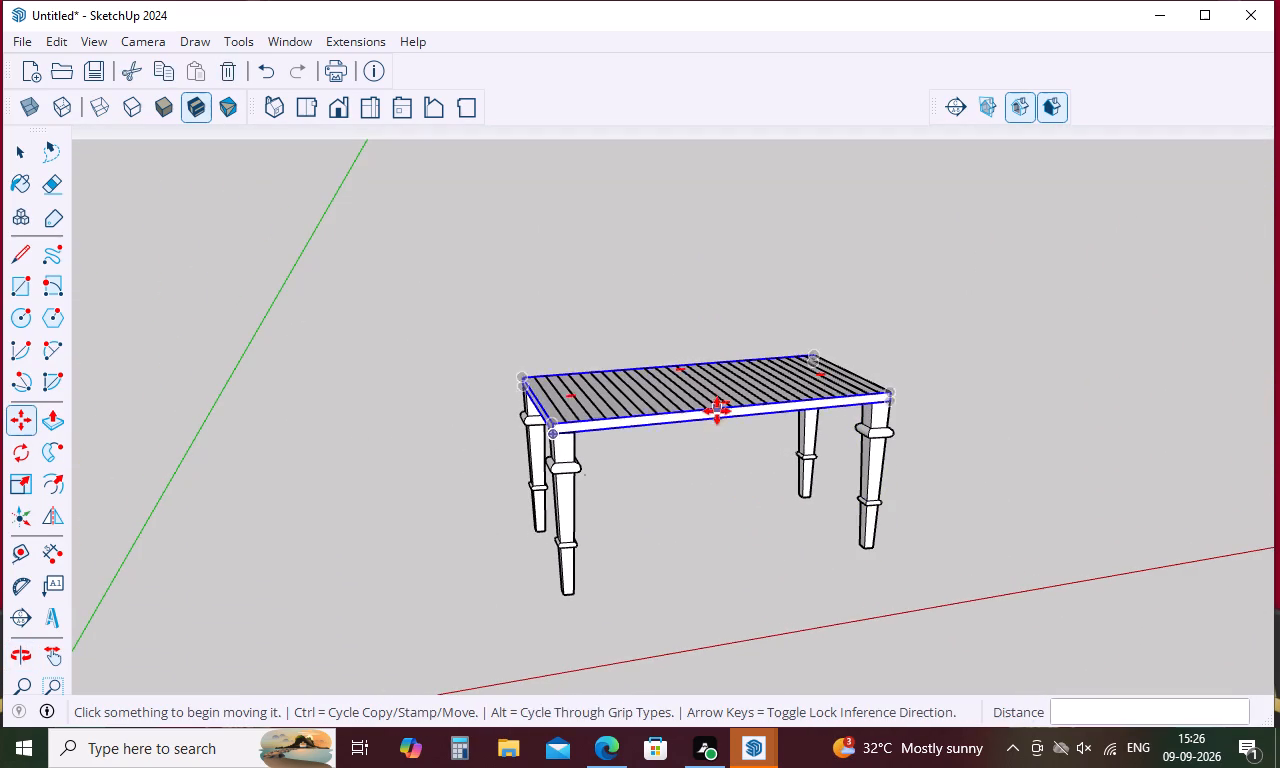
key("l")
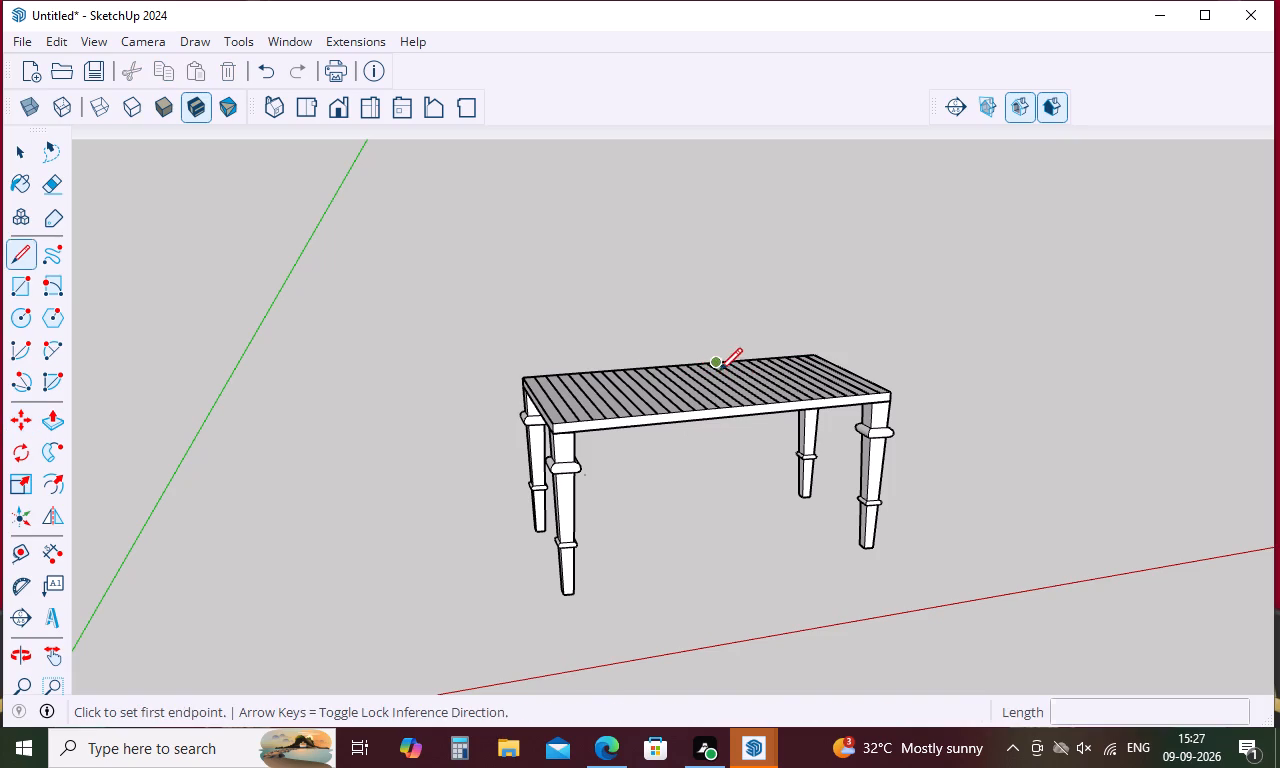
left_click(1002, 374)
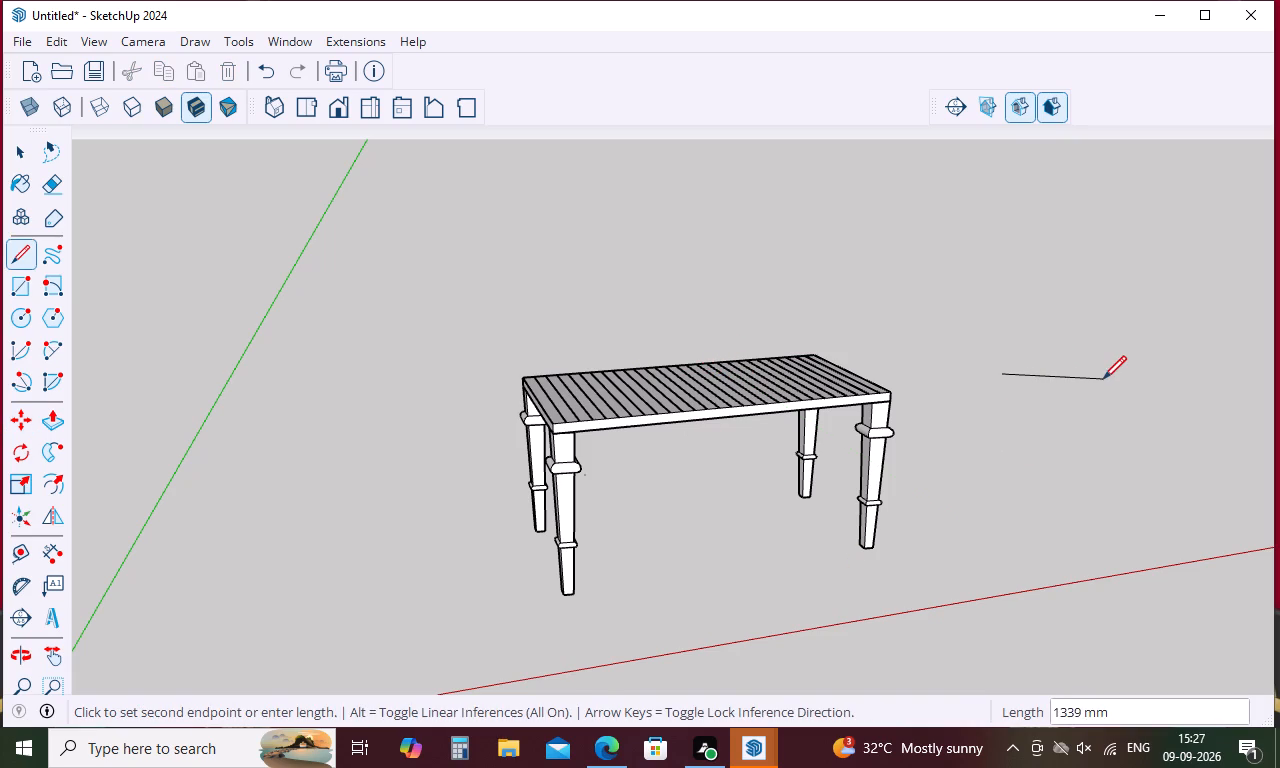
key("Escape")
Draw an 1800 by 450 mm rectangle on the ground beside the table for the bench seat.
key("r")
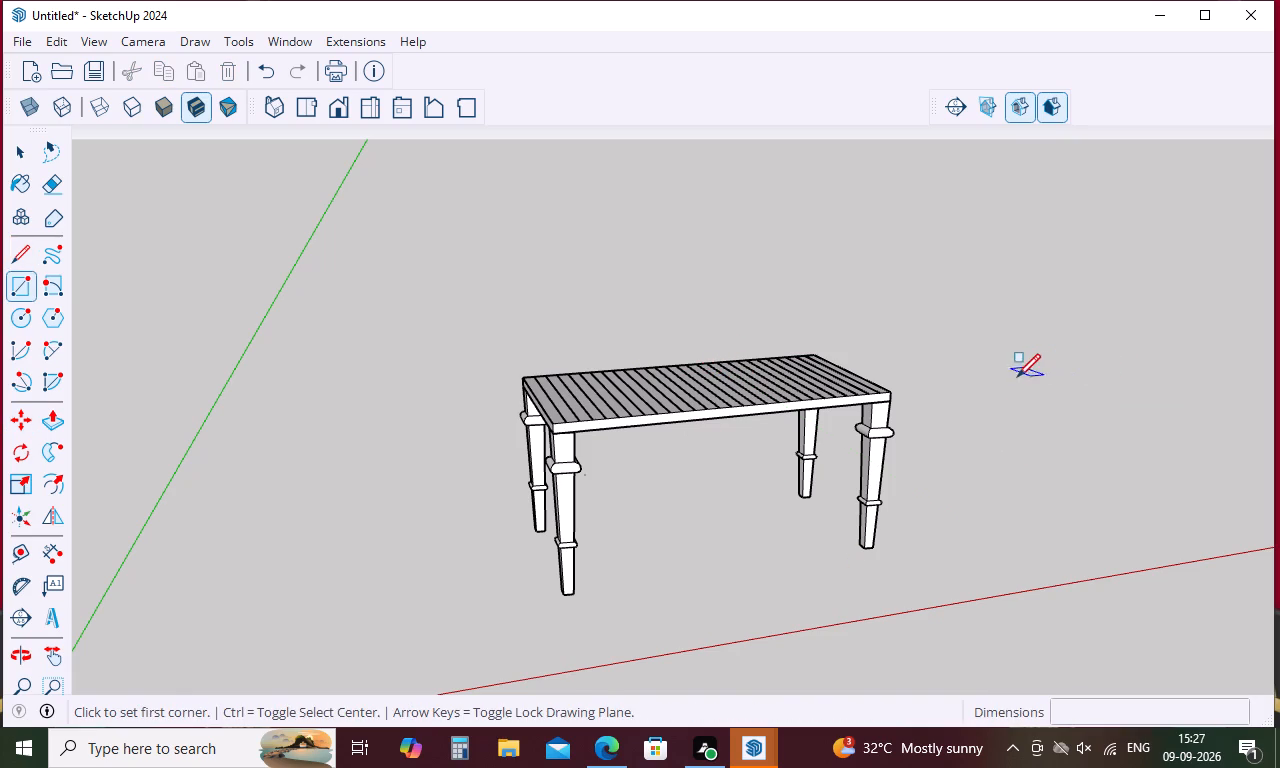
left_click(1013, 379)
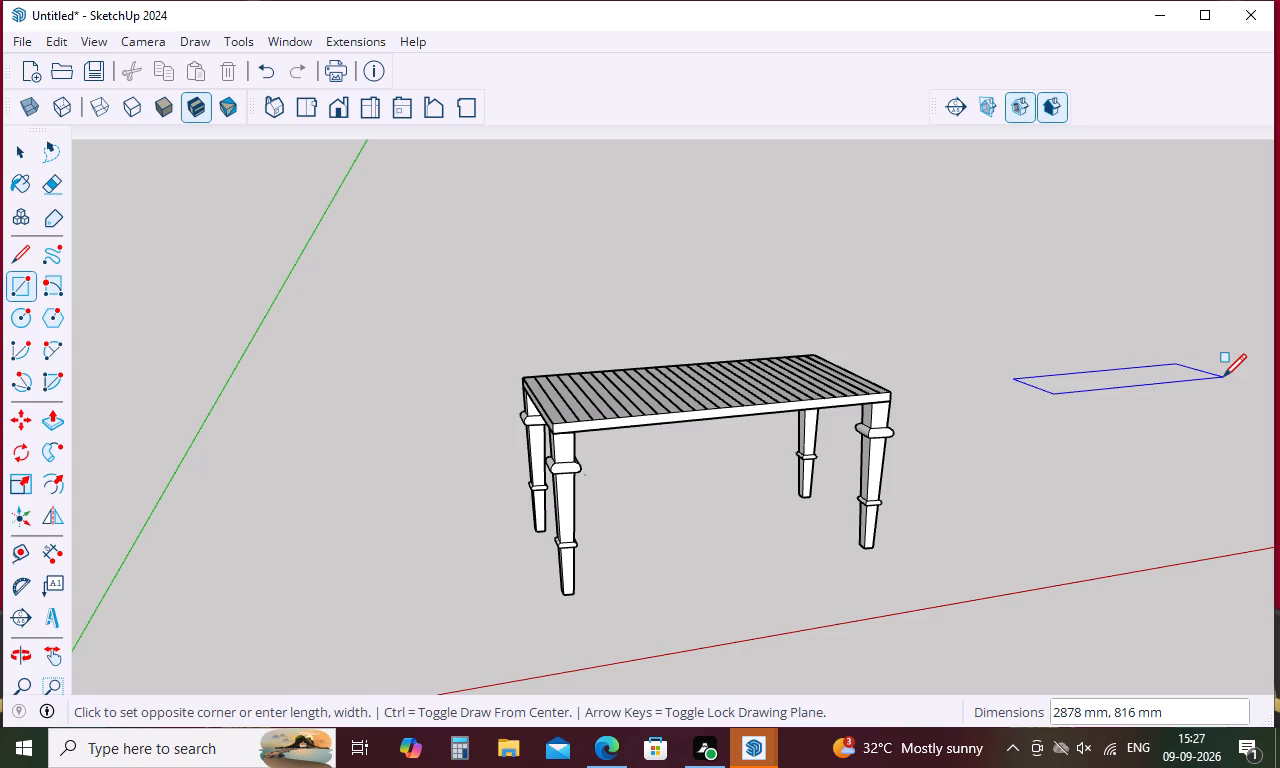
type("1800,")
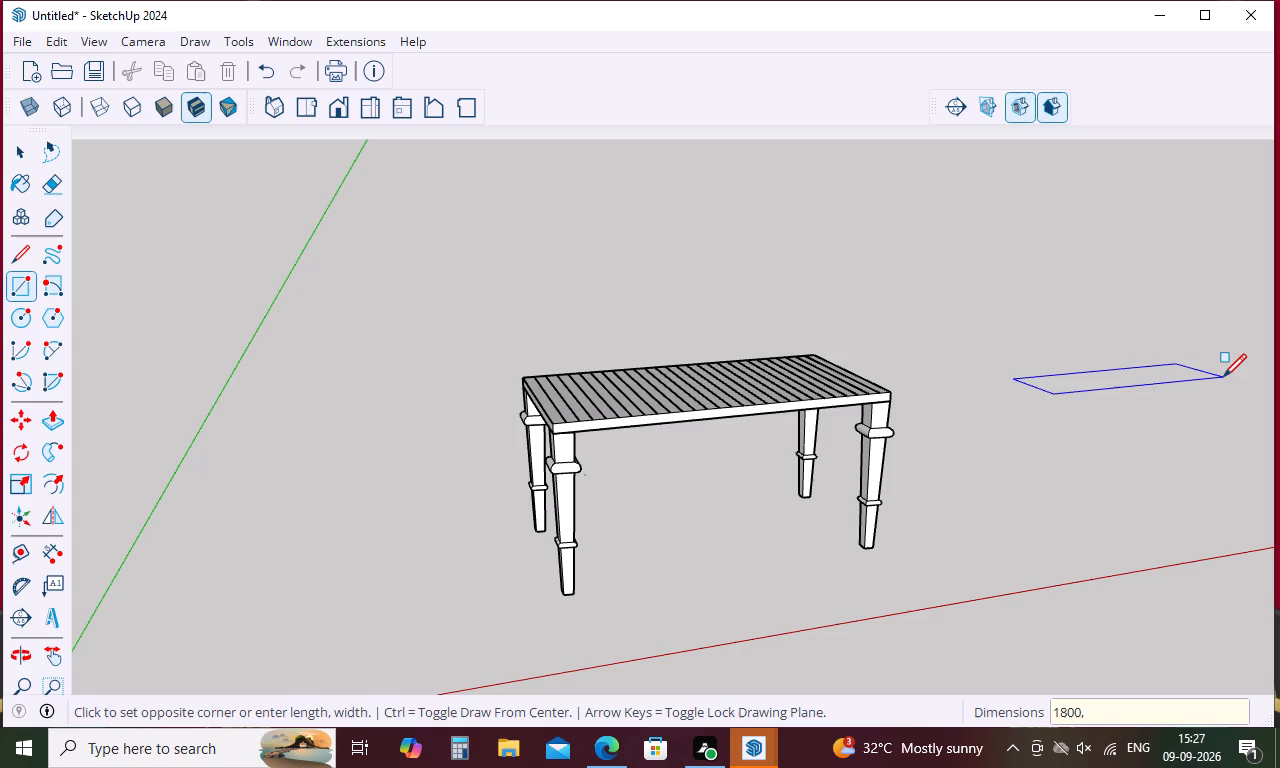
type("450")
key("Return")
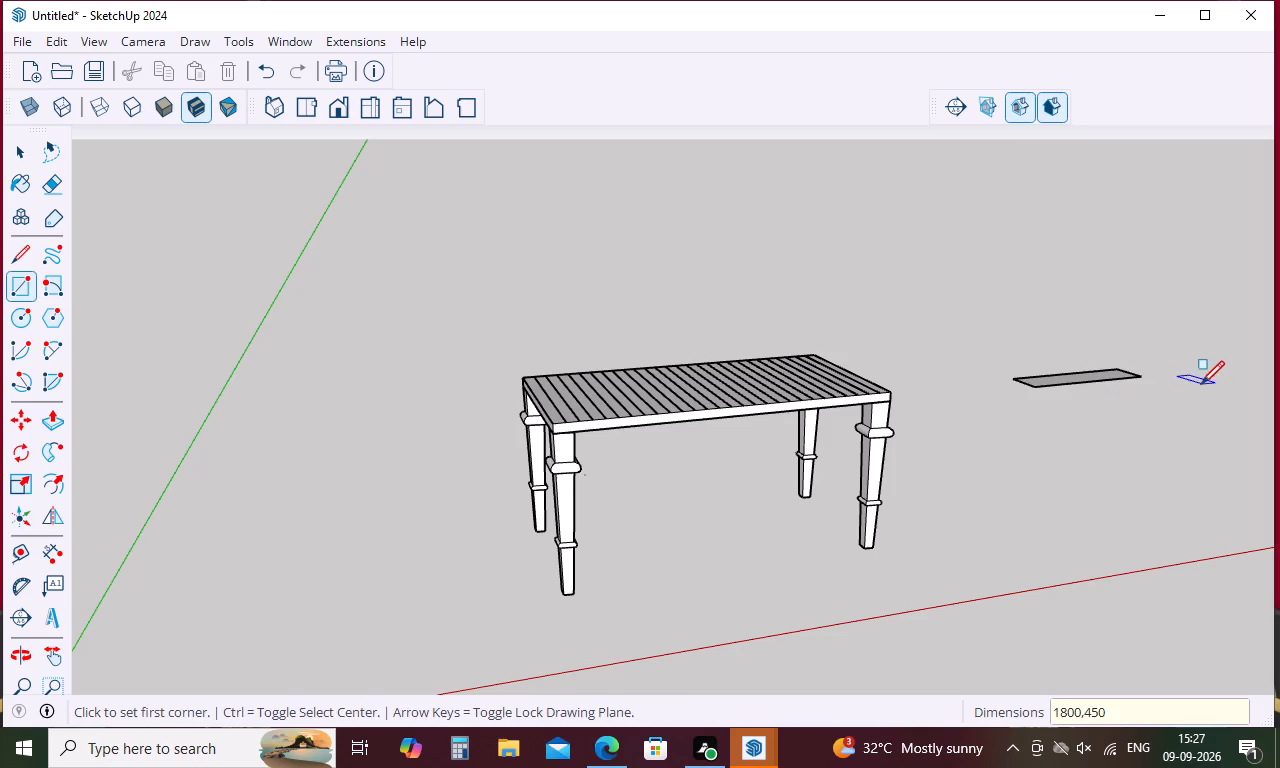
key("space")
Extrude the bench seat rectangle upward 50 mm.
scroll(1168, 355, "up", 9)
key("p")
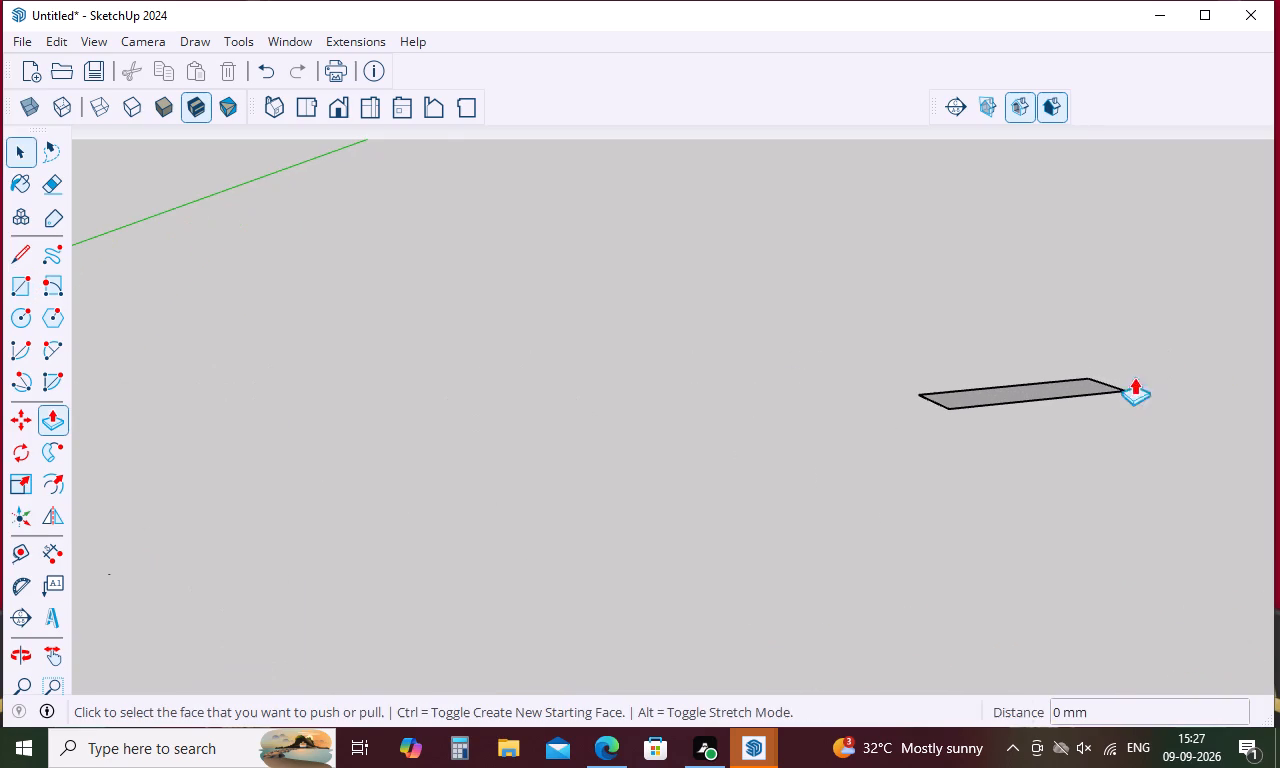
left_click(1076, 383)
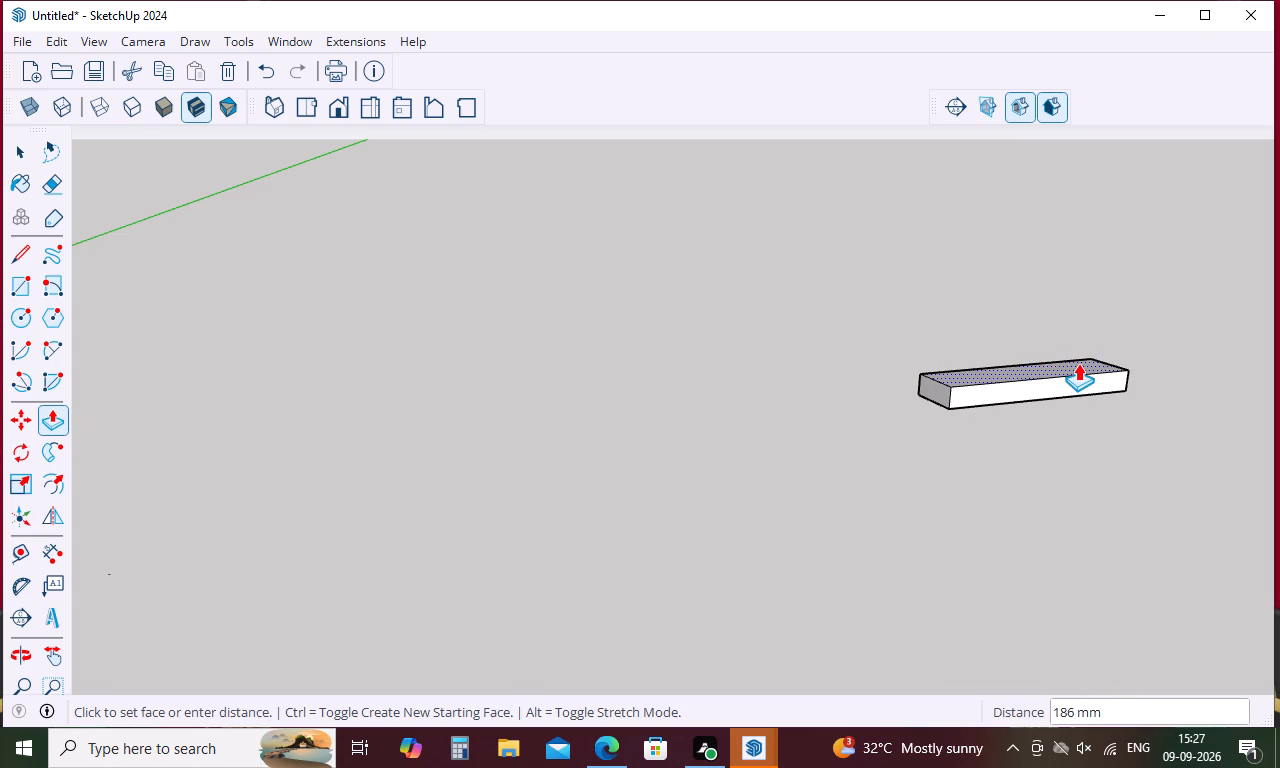
key("5")
key("0")
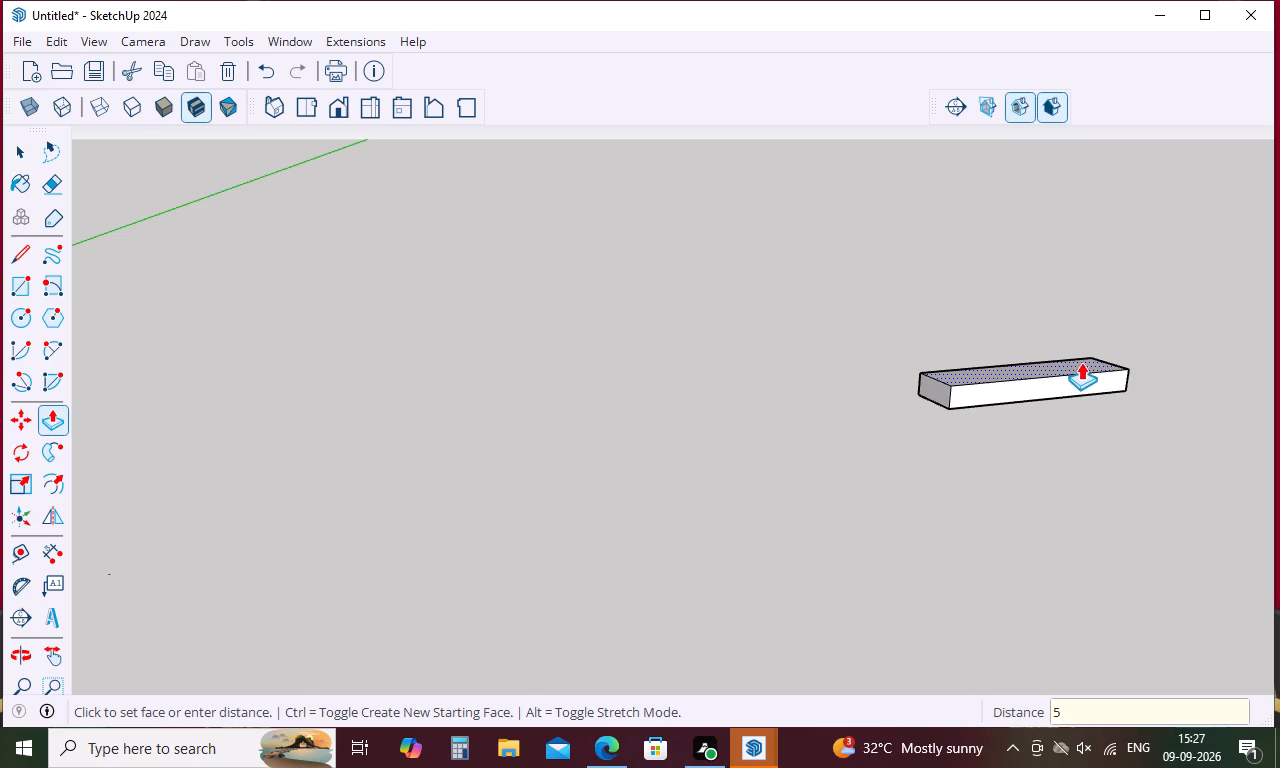
key("Return")
Select the whole bench seat slab and make it a group.
scroll(1139, 389, "up", 5)
scroll(1138, 376, "down", 5)
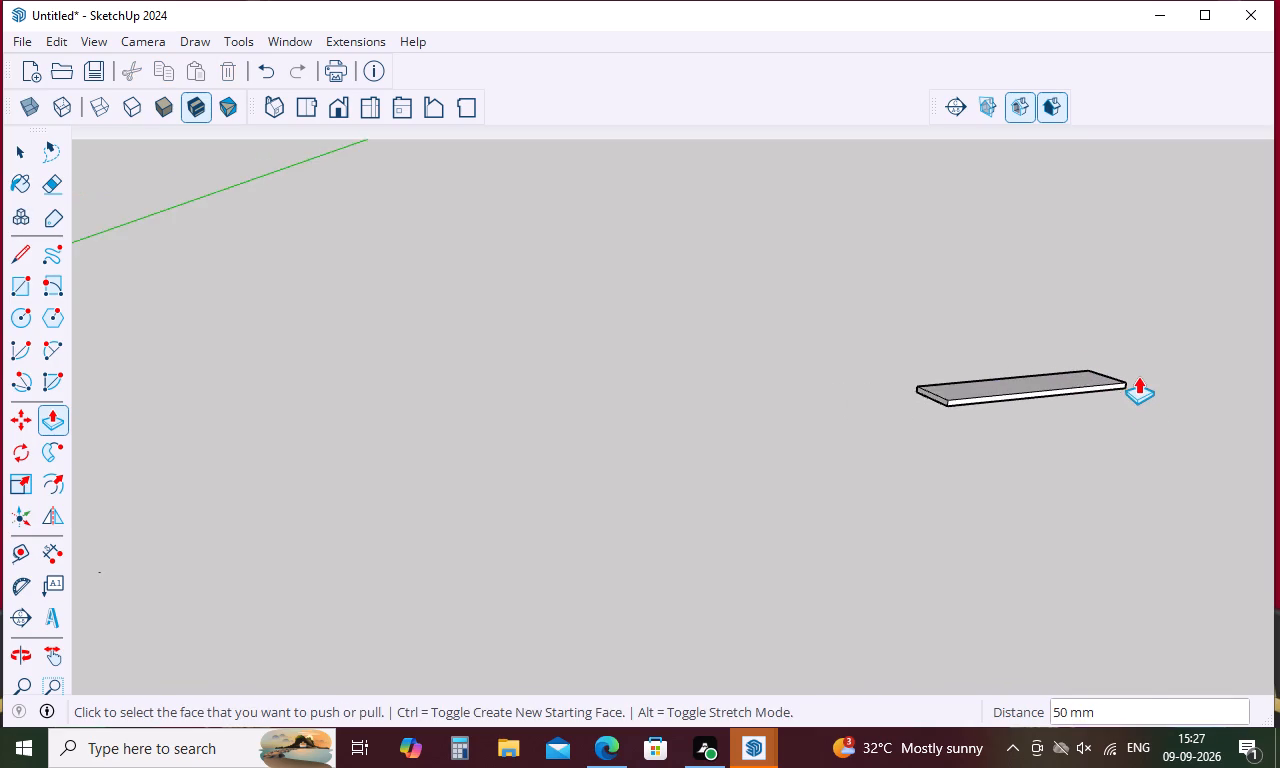
scroll(1138, 376, "down", 7)
key("space")
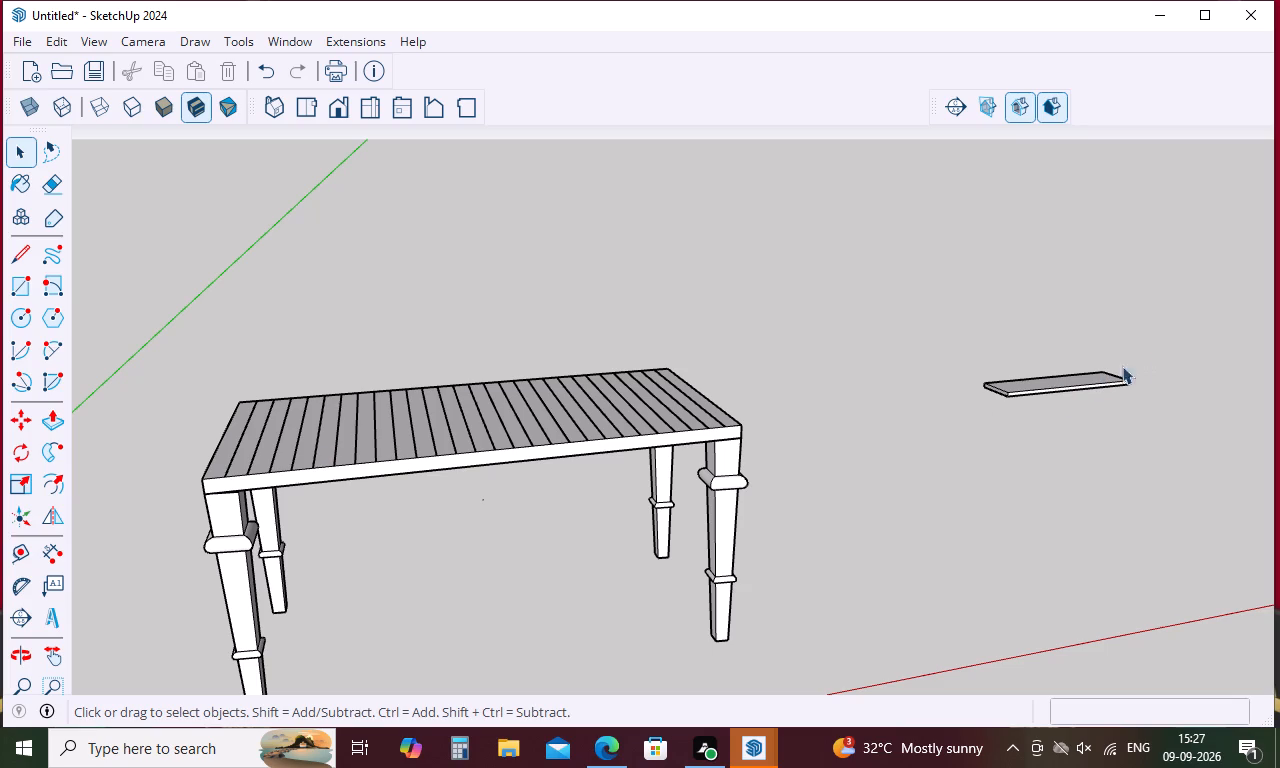
triple_click(1080, 385)
left_click(1080, 385)
right_click(1080, 385)
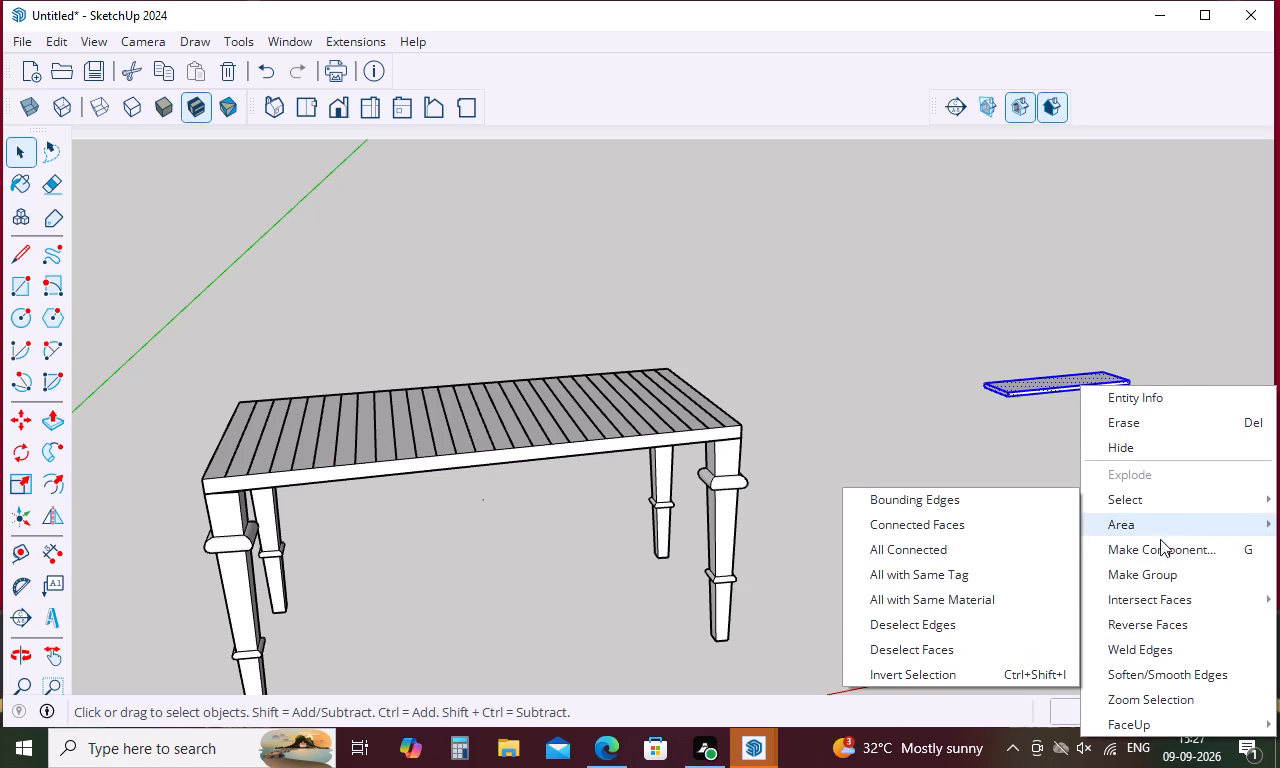
left_click(1157, 575)
left_click(1094, 499)
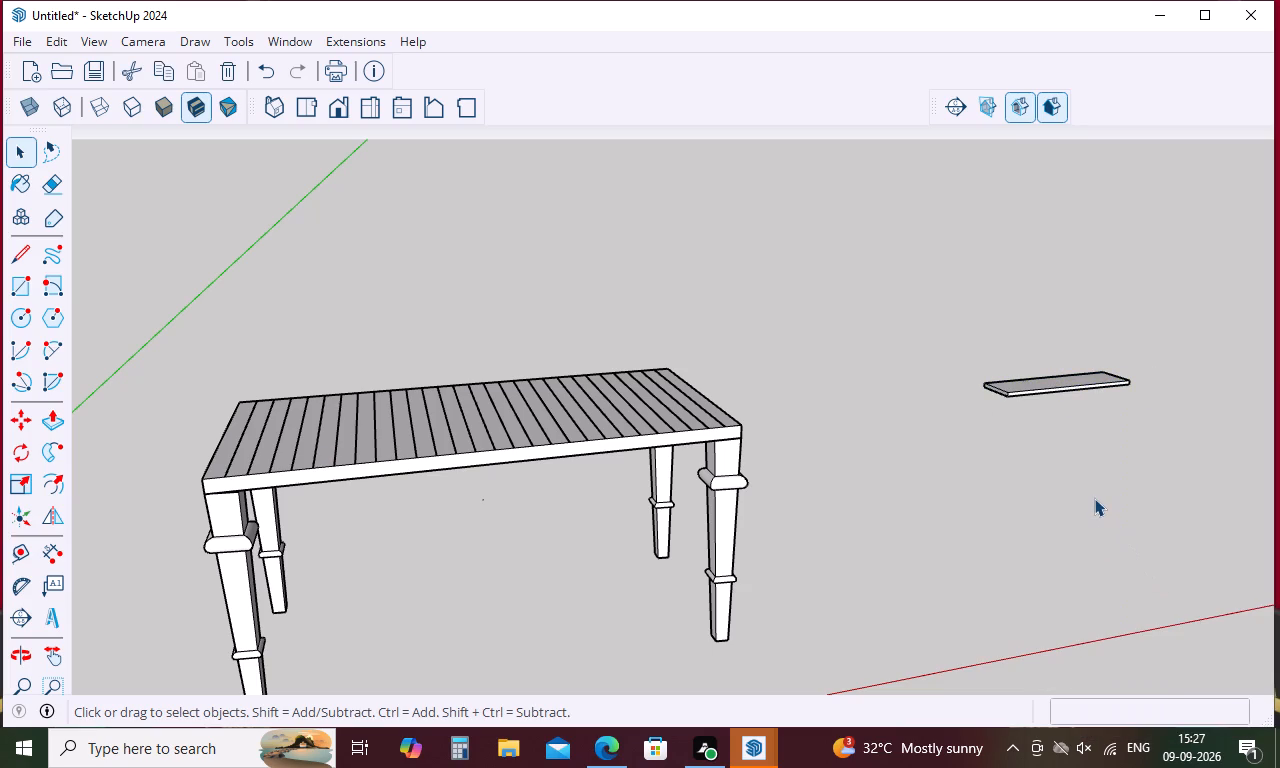
Move the bench seat group from its distant spot toward the table's long side nearest the red axis.
key("m")
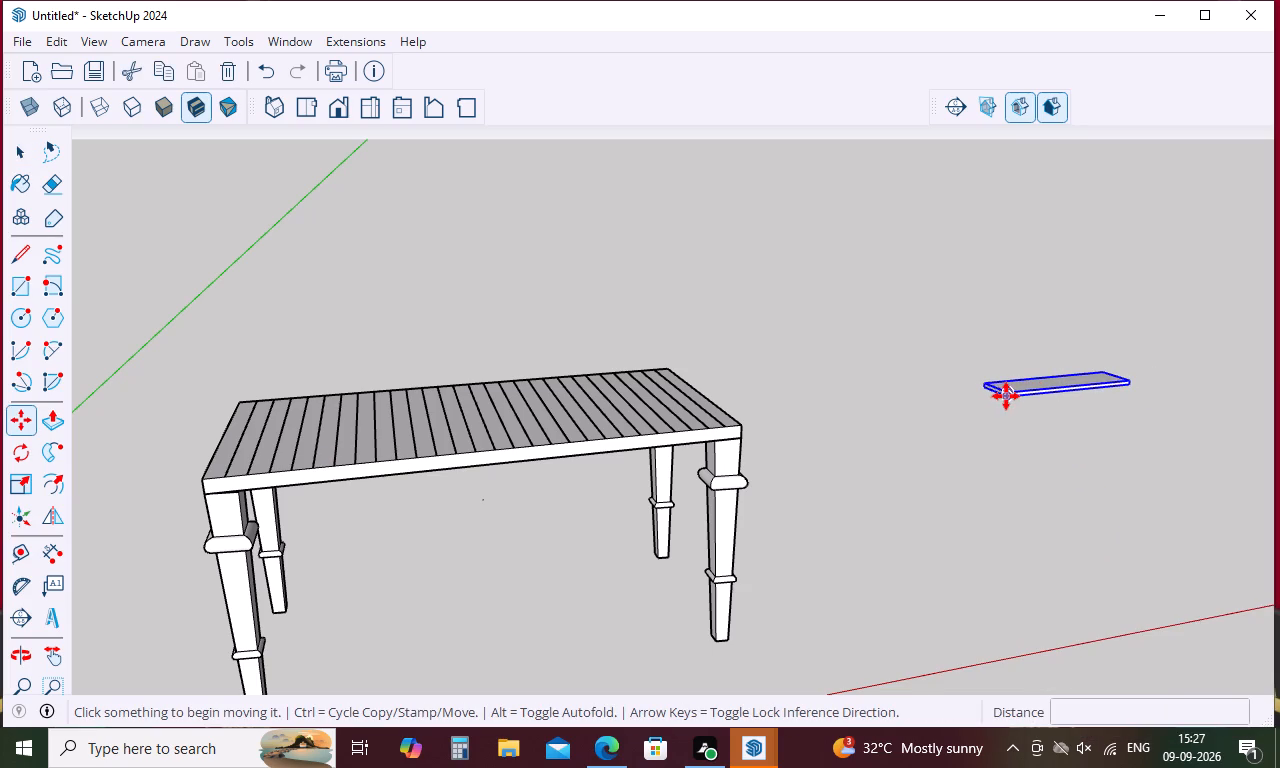
left_click(1006, 396)
scroll(864, 486, "down", 5)
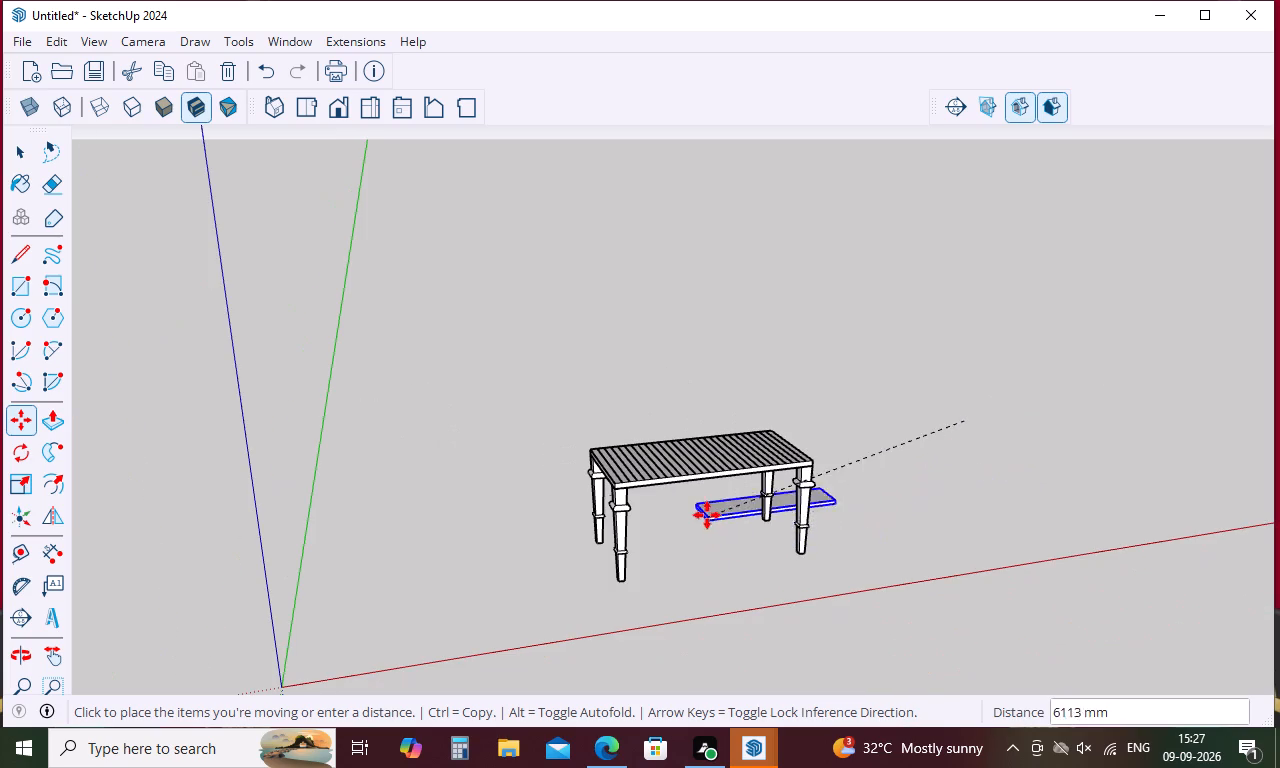
scroll(741, 518, "down", 2)
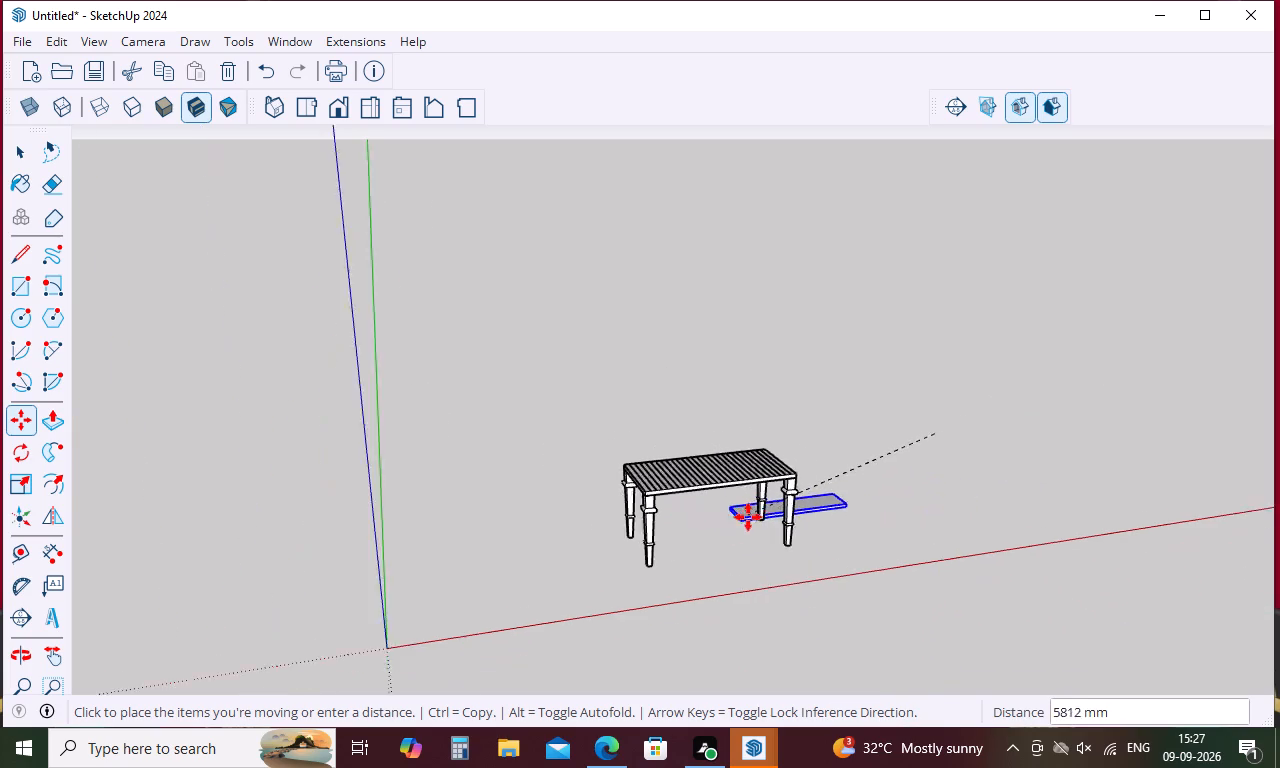
scroll(748, 517, "down", 2)
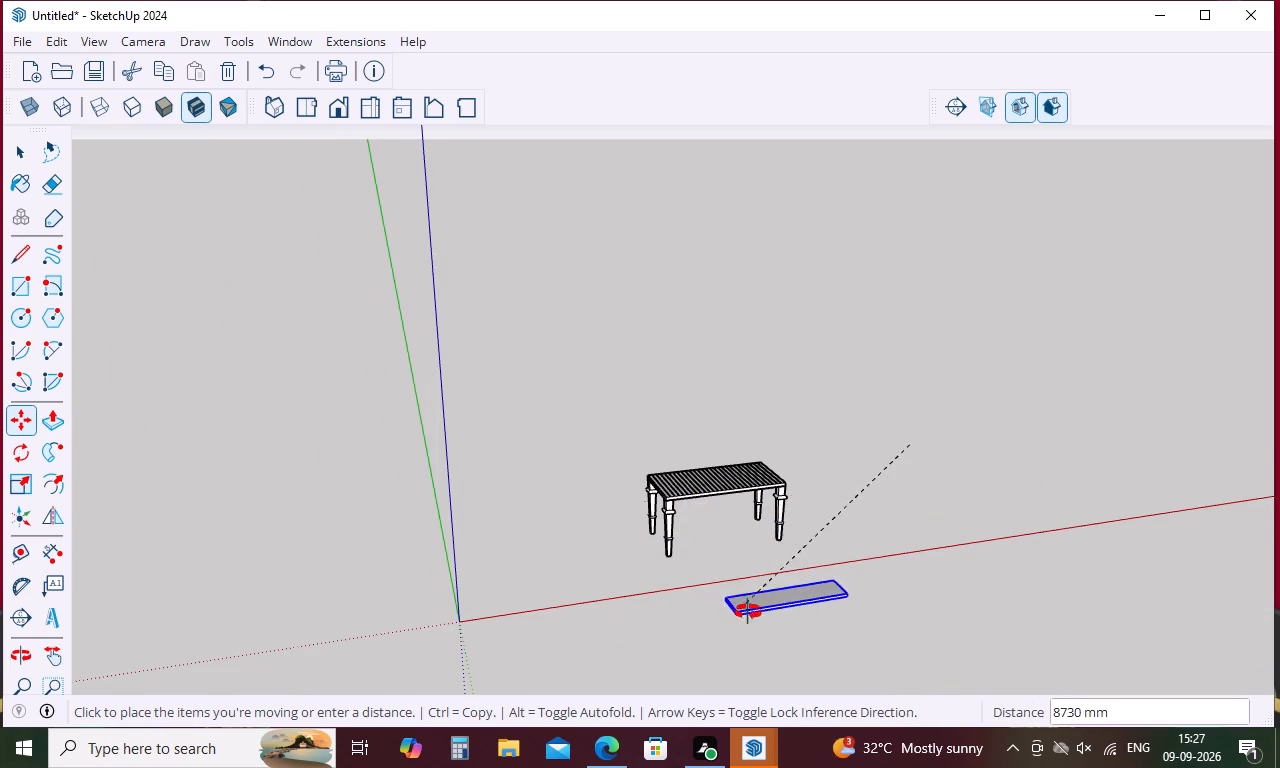
middle_click_drag(744, 612, 977, 529)
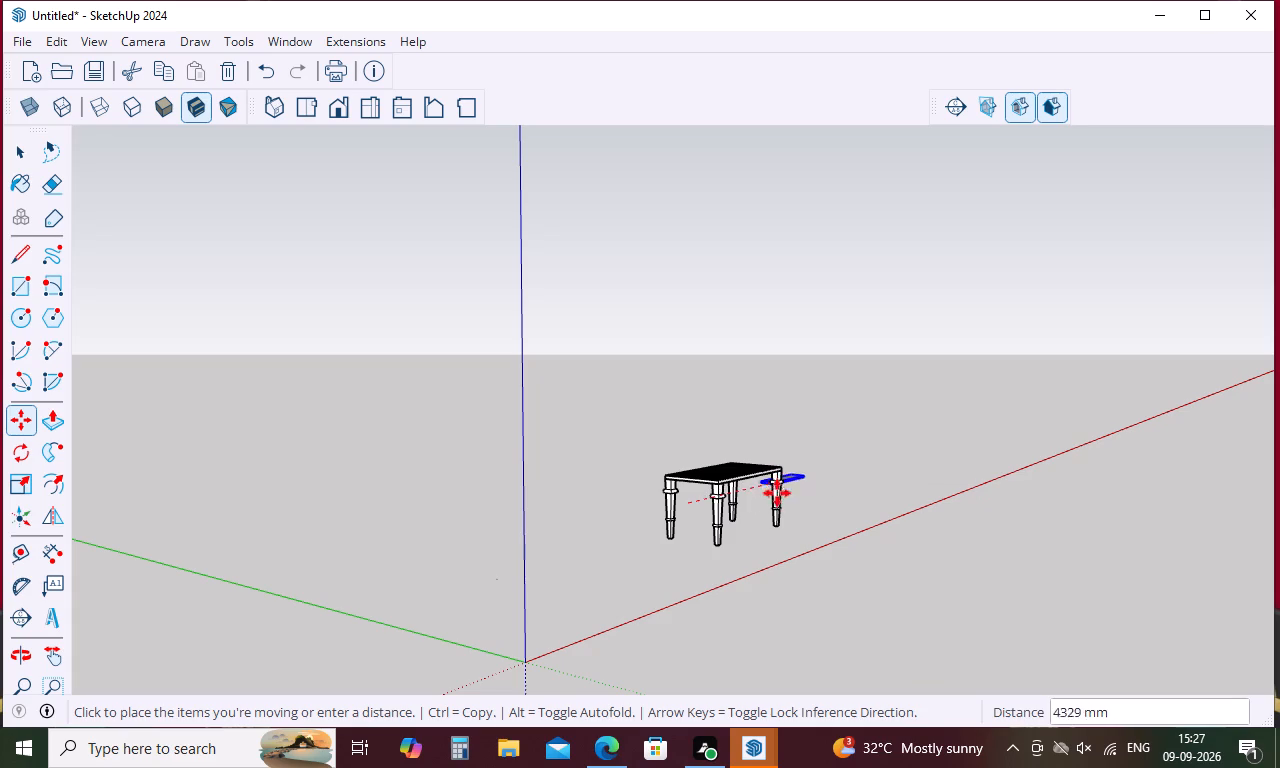
left_click(816, 522)
scroll(774, 521, "up", 2)
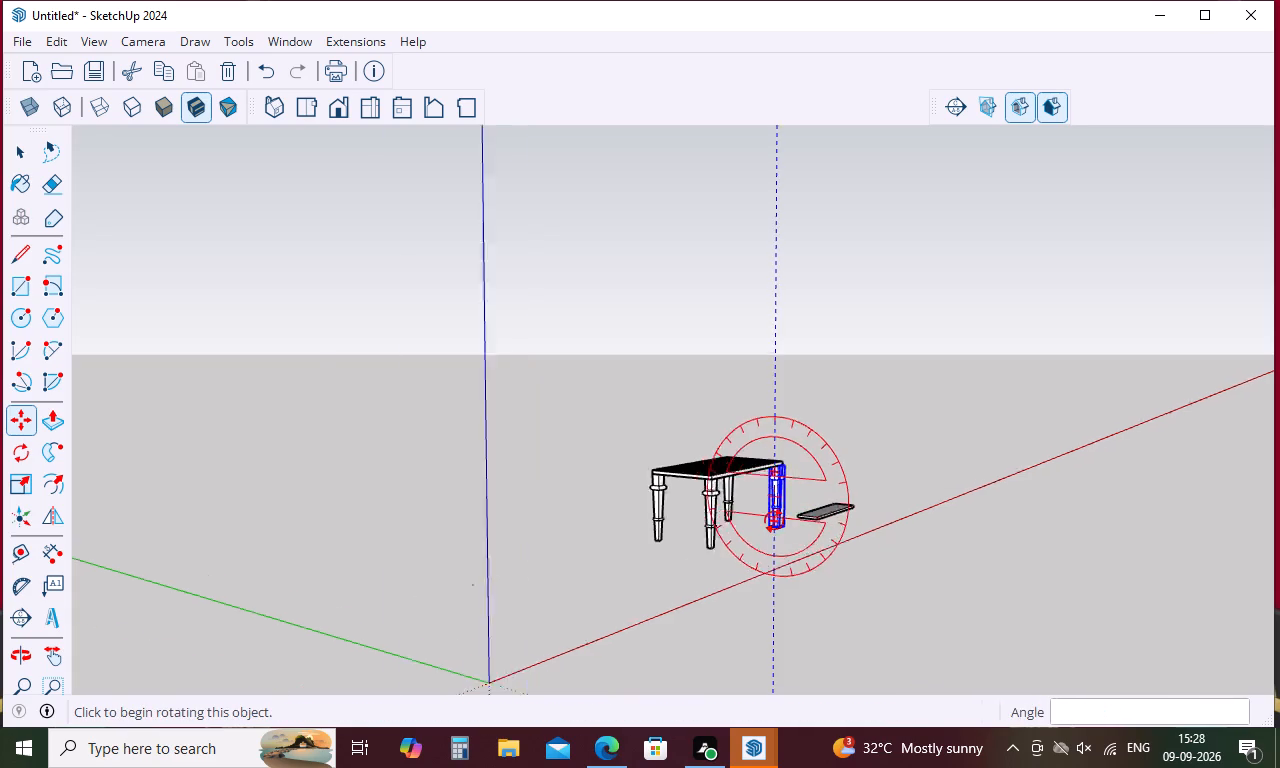
scroll(774, 521, "up", 12)
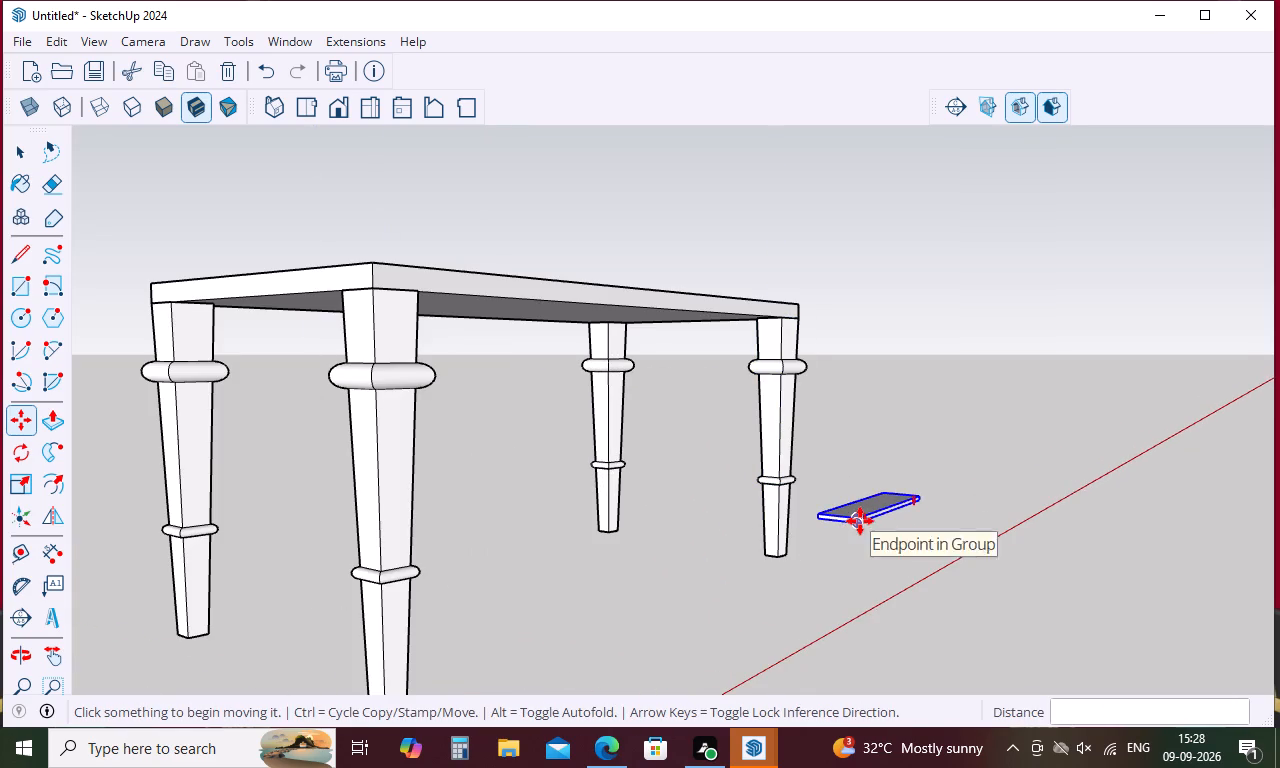
left_click(860, 521)
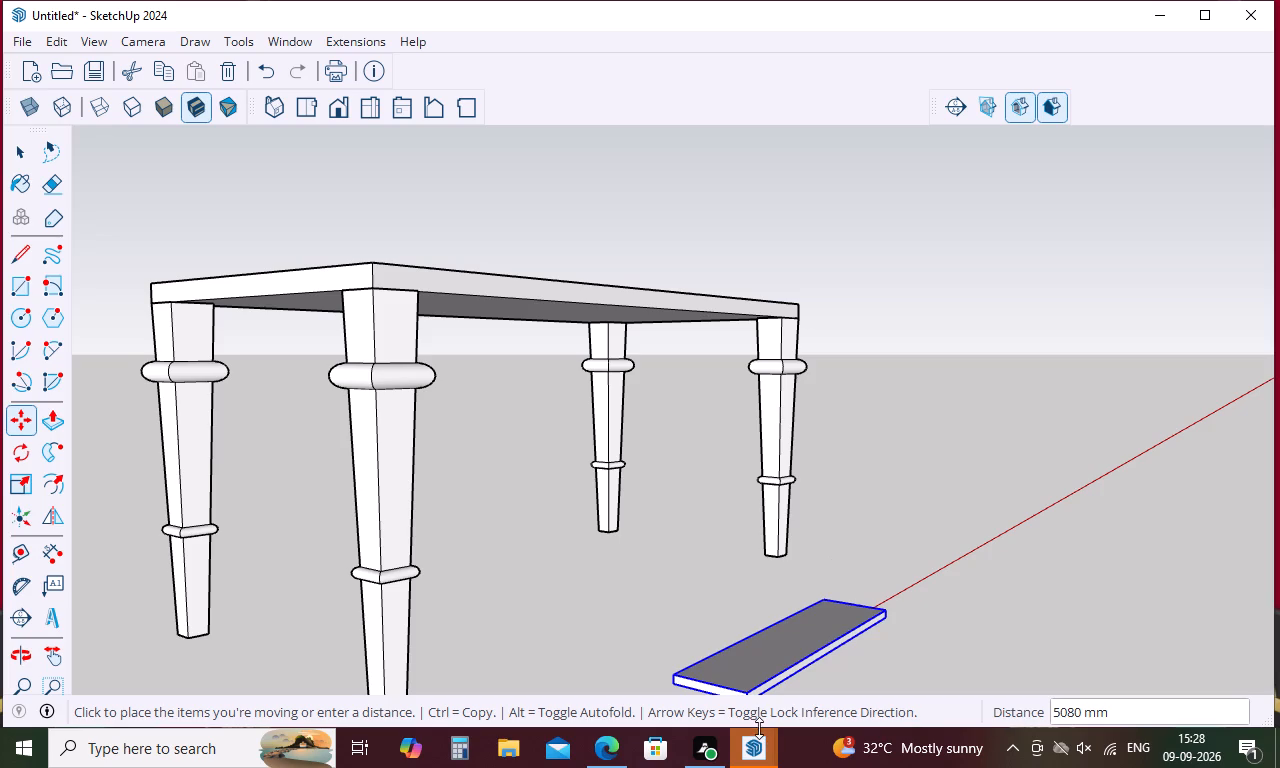
left_click(784, 683)
Move the bench seat by its corner about 1865 mm, placing it off the table's long side.
middle_click_drag(891, 630, 815, 529)
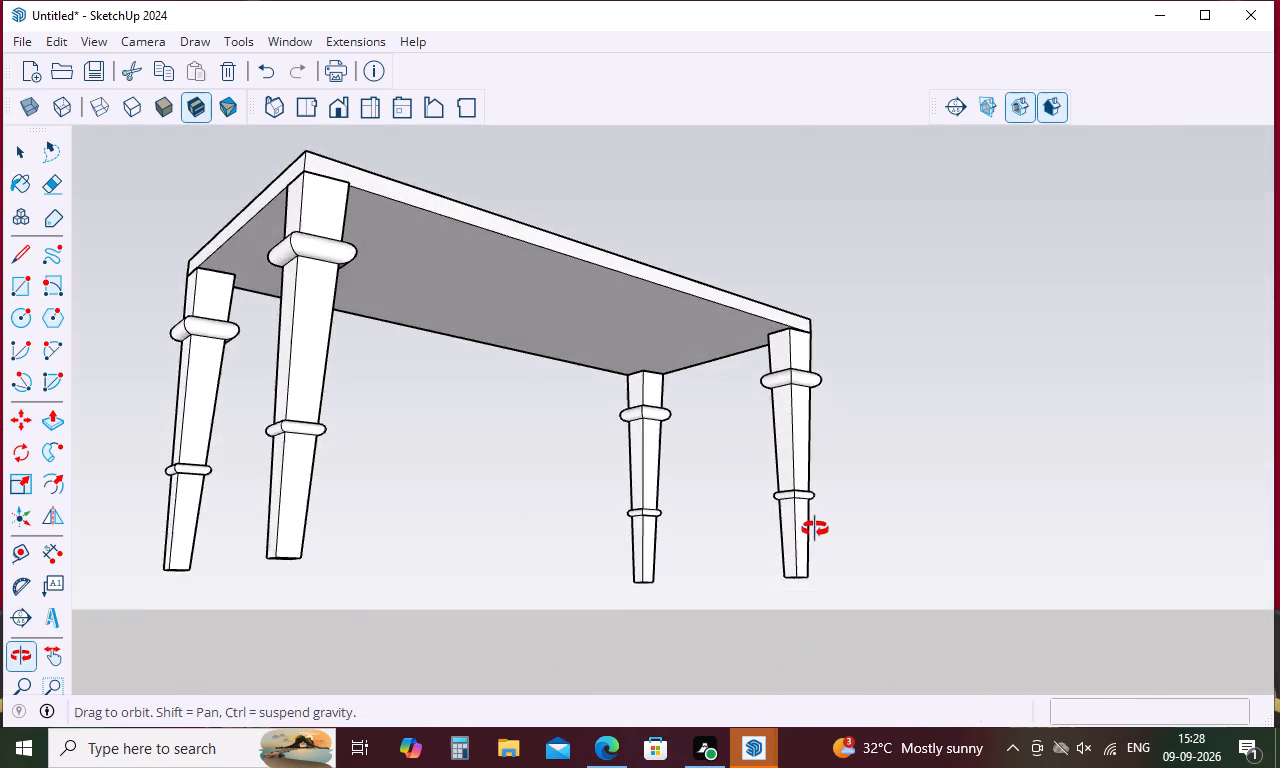
middle_click_drag(815, 529, 810, 549)
scroll(810, 552, "down", 14)
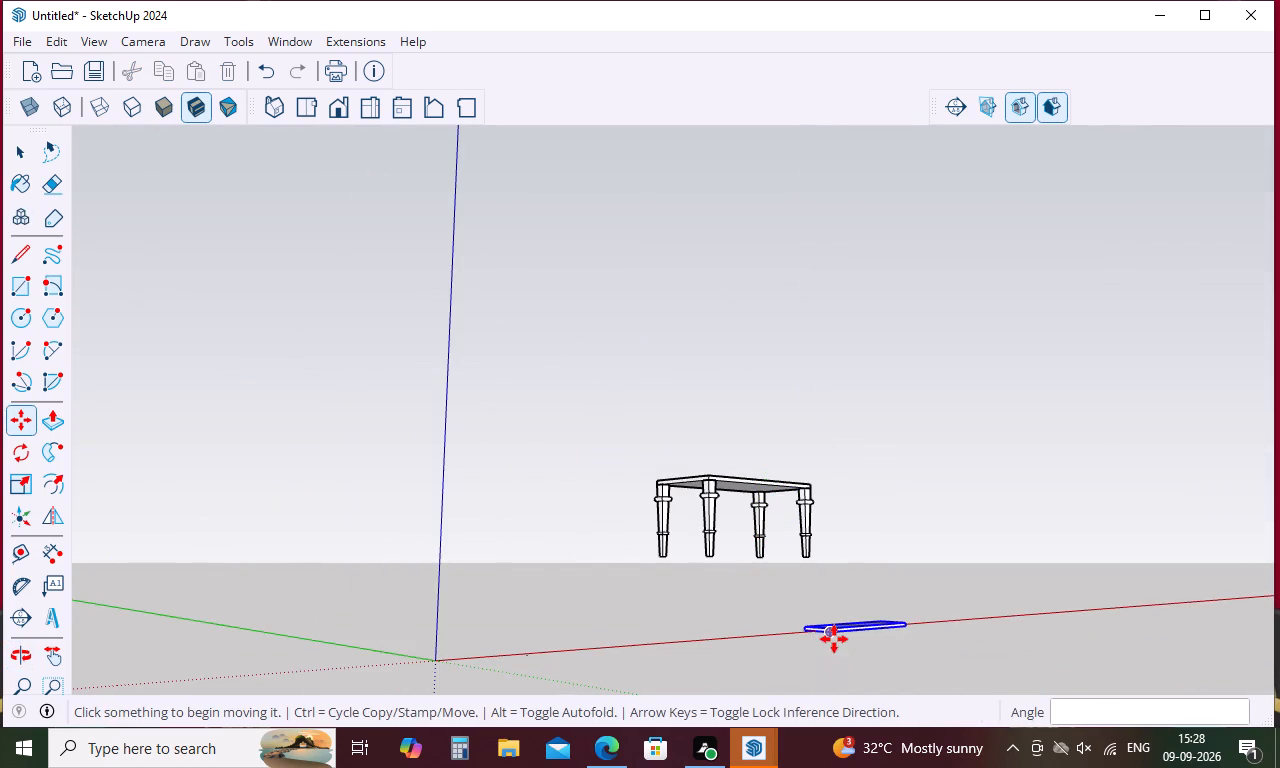
left_click(832, 635)
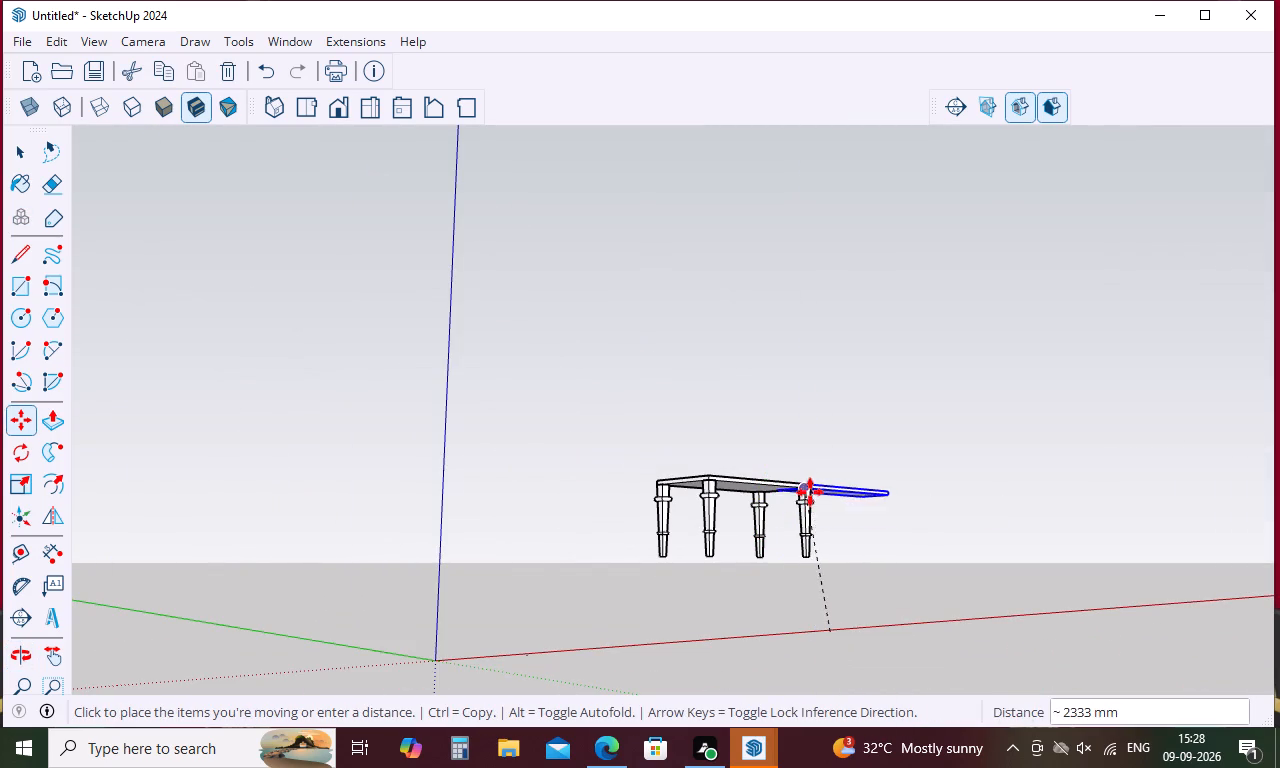
middle_click_drag(868, 535, 1076, 598)
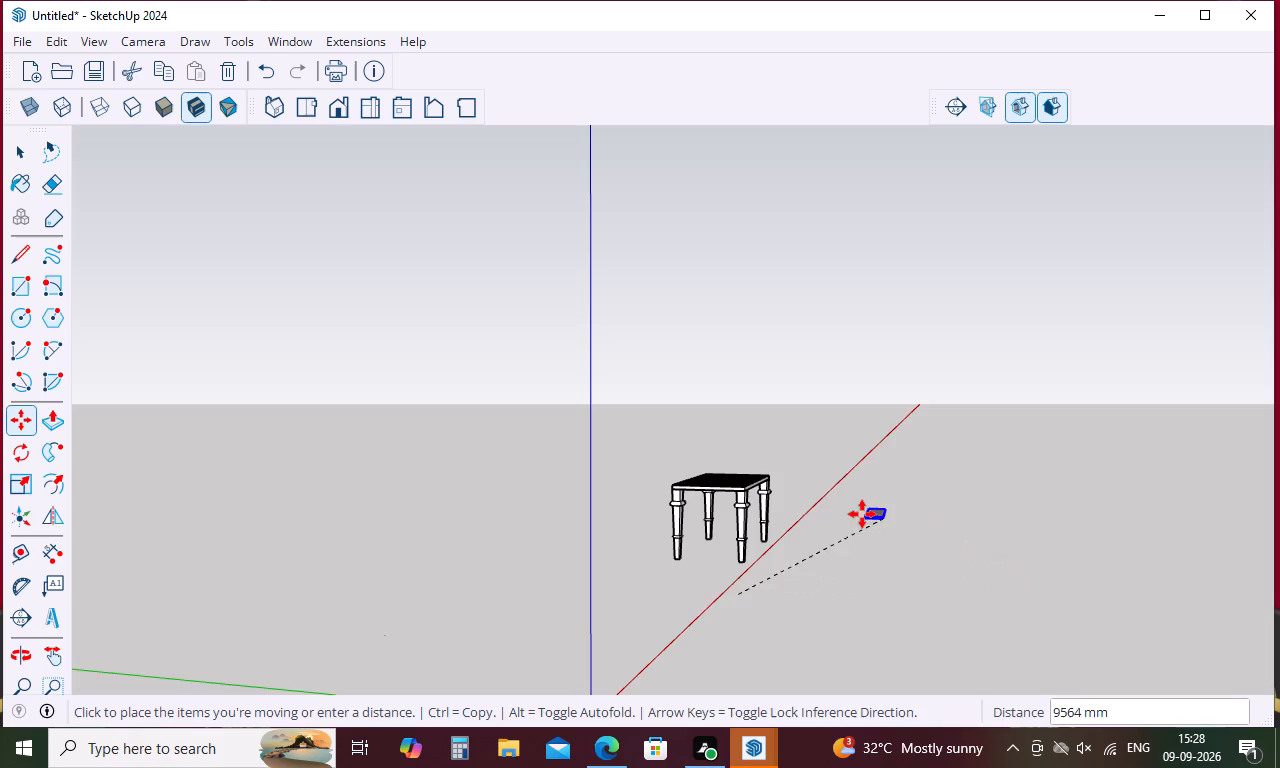
middle_click_drag(821, 543, 895, 557)
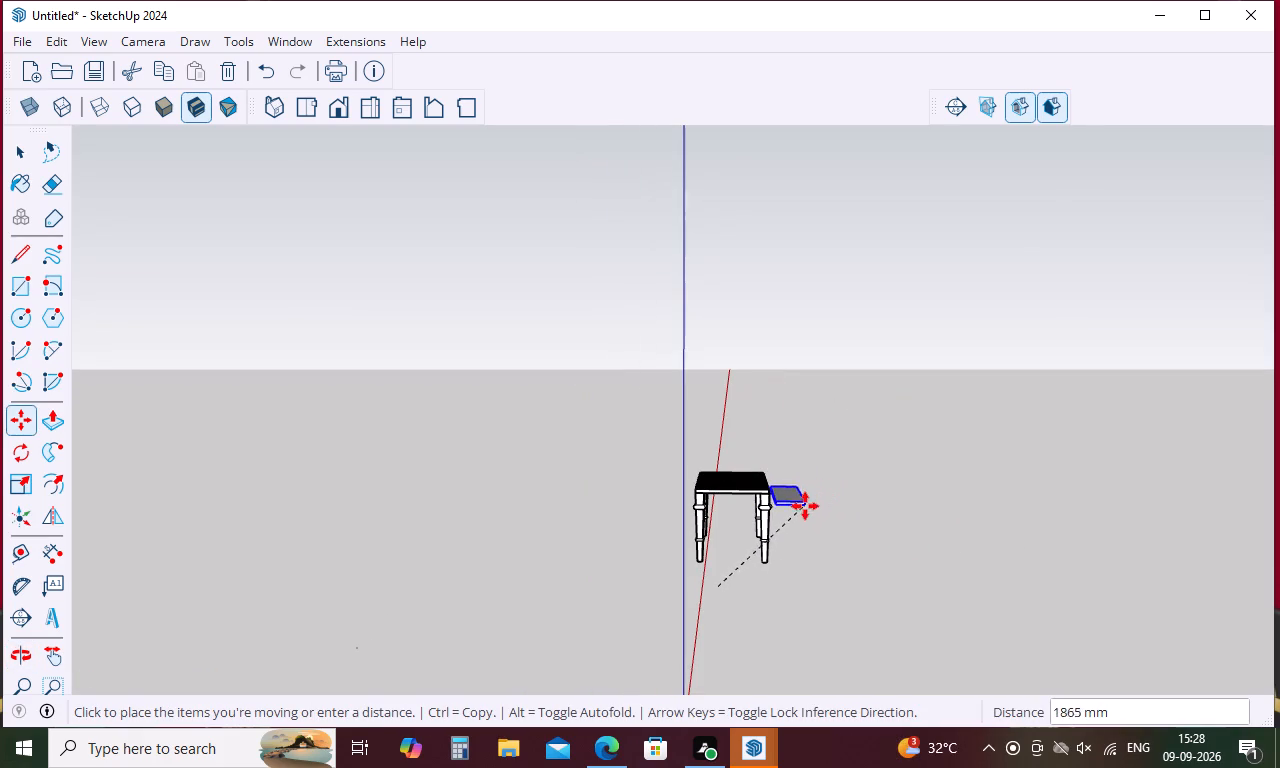
left_click(811, 507)
Move the bench seat again by its near corner, about 714 mm, to stay clear of the table's long side.
middle_click_drag(863, 503, 612, 588)
scroll(863, 503, "down", 1)
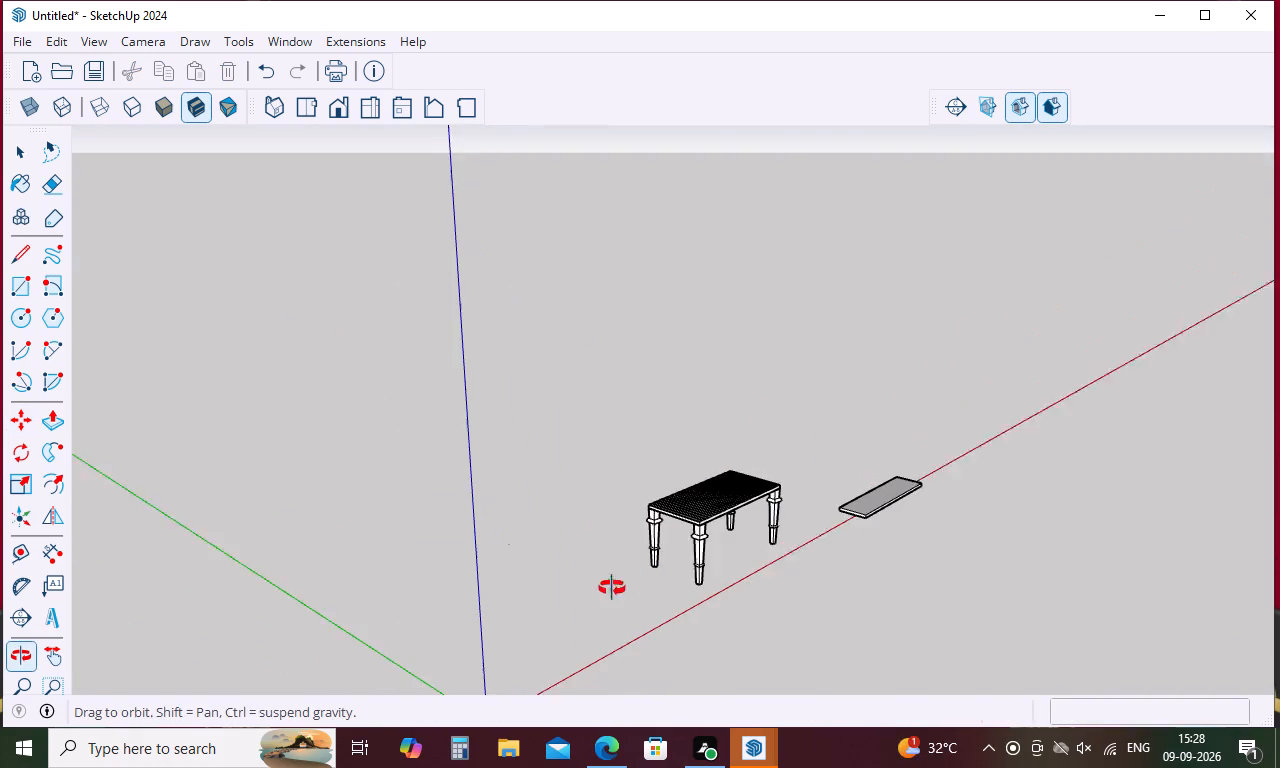
middle_click_drag(612, 588, 597, 588)
left_click(867, 525)
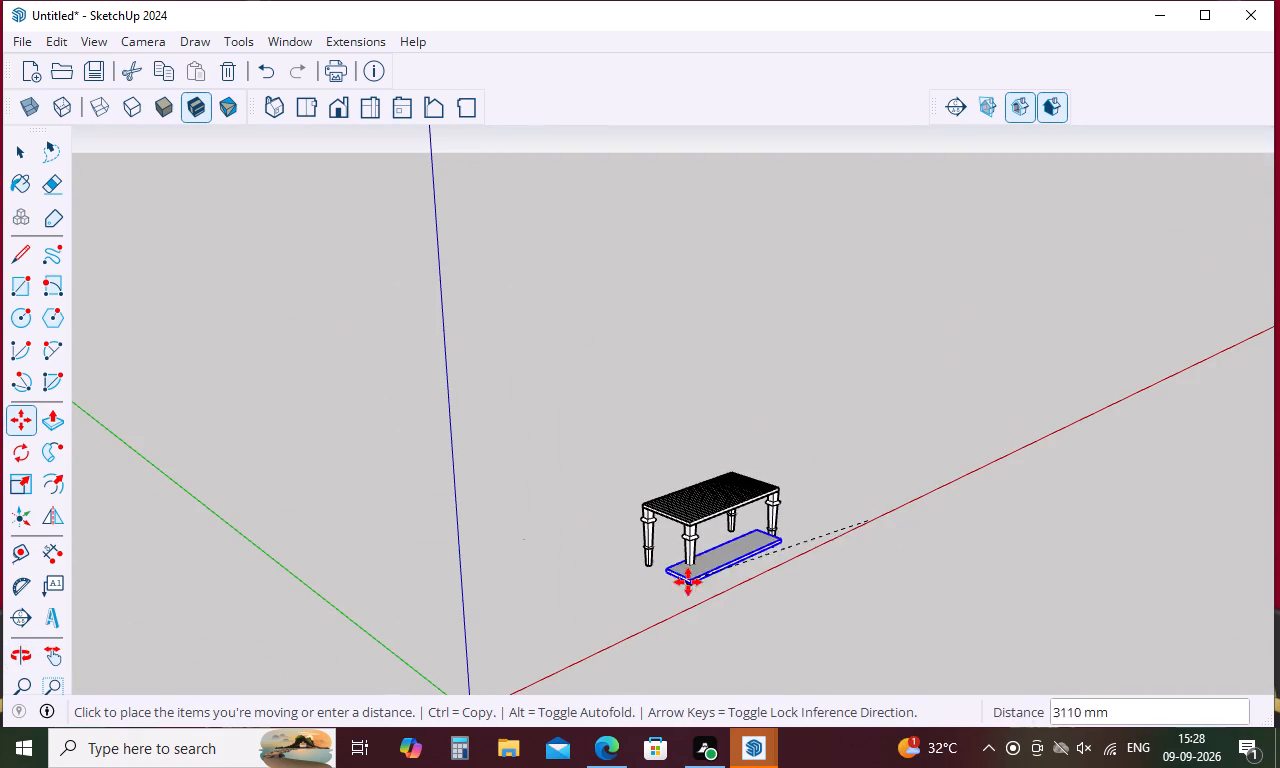
middle_click_drag(762, 594, 1068, 486)
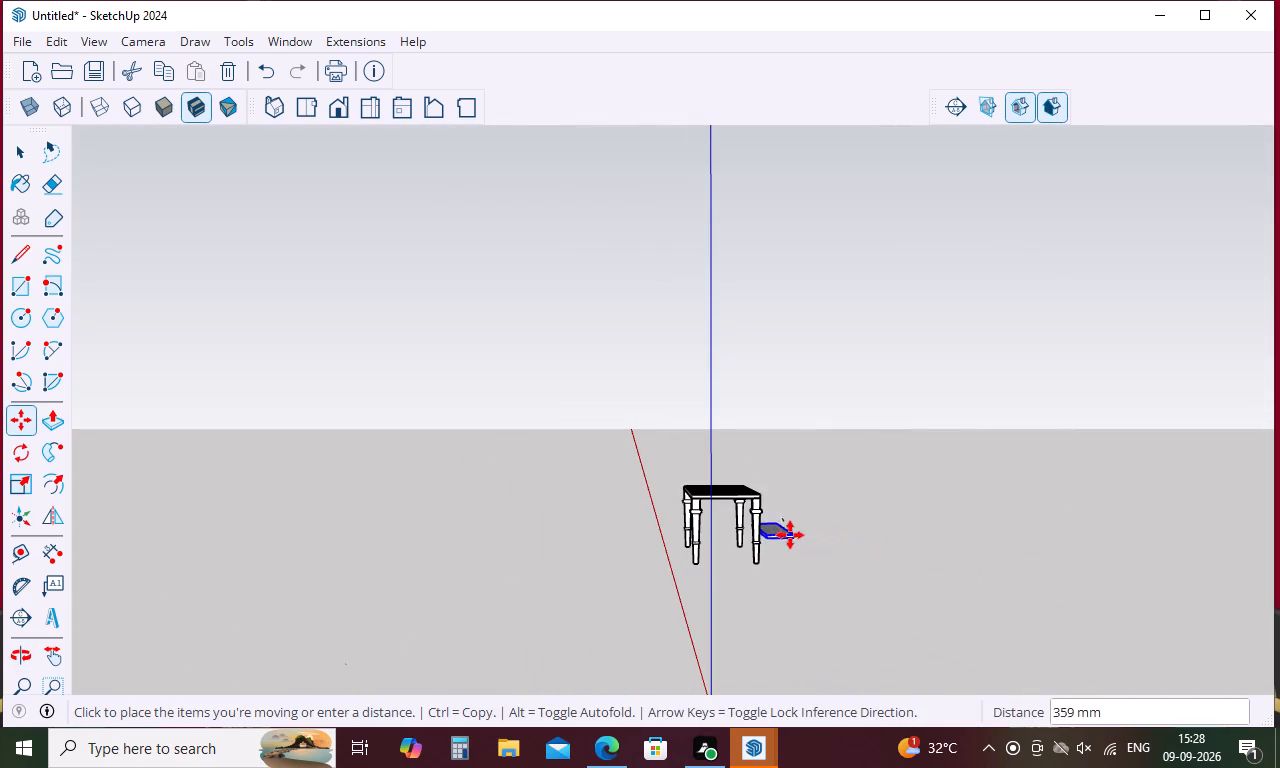
left_click(808, 553)
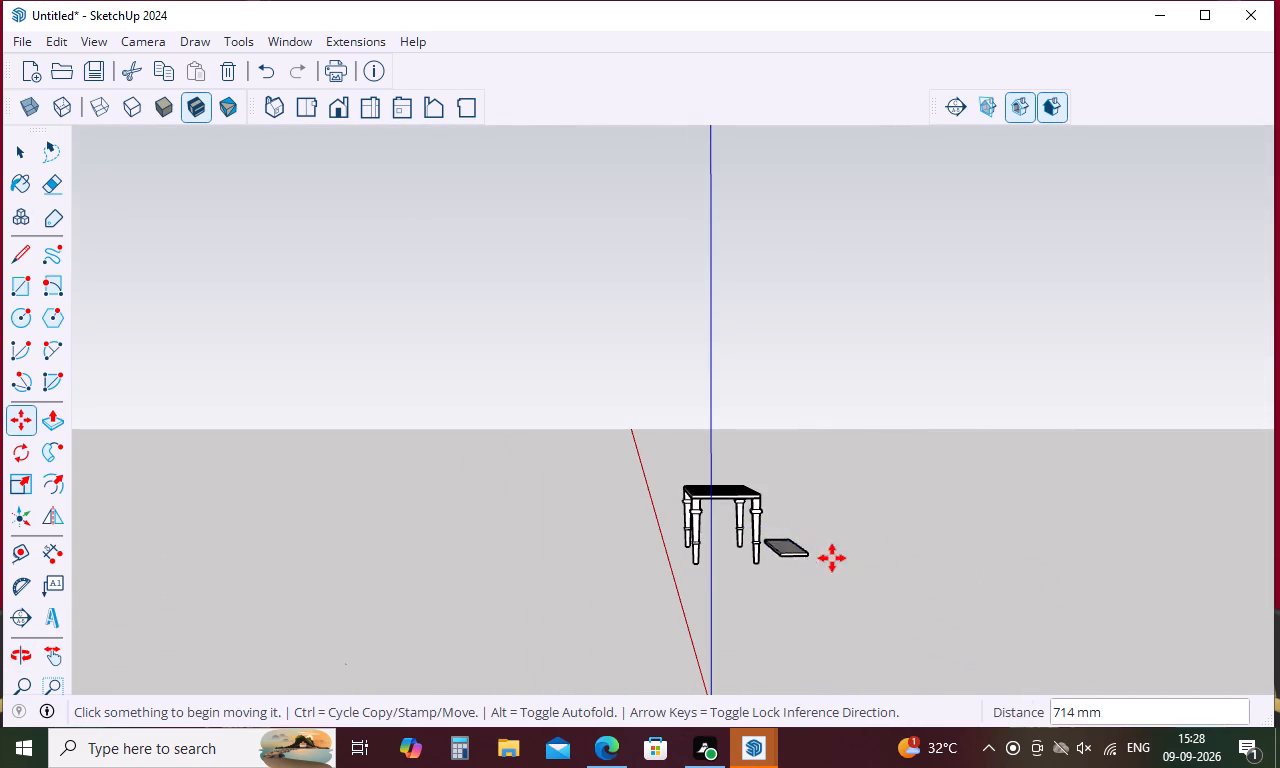
Slide the bench seat along the red axis so that it lies alongside the table.
middle_click_drag(828, 563, 657, 623)
left_click(860, 557)
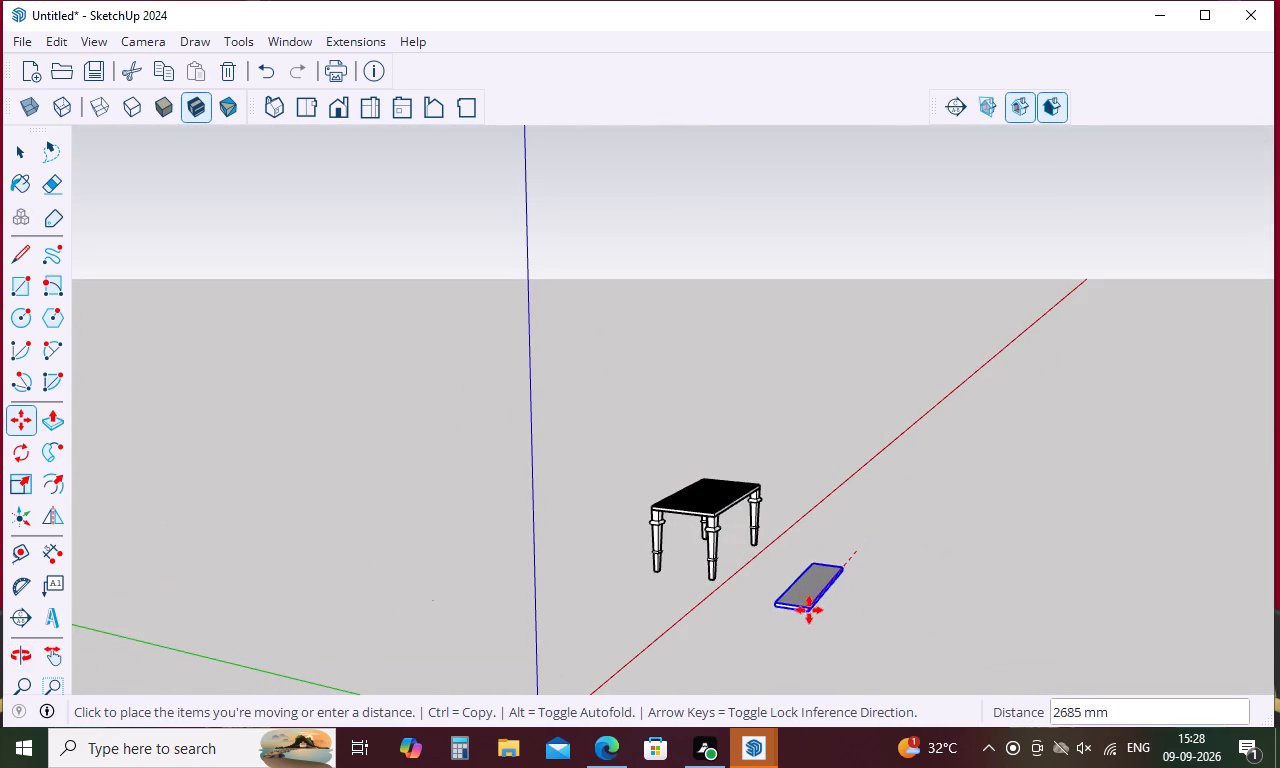
left_click(792, 627)
Raise the bench seat about 1105 mm along the blue axis beside the table.
middle_click_drag(845, 626, 961, 548)
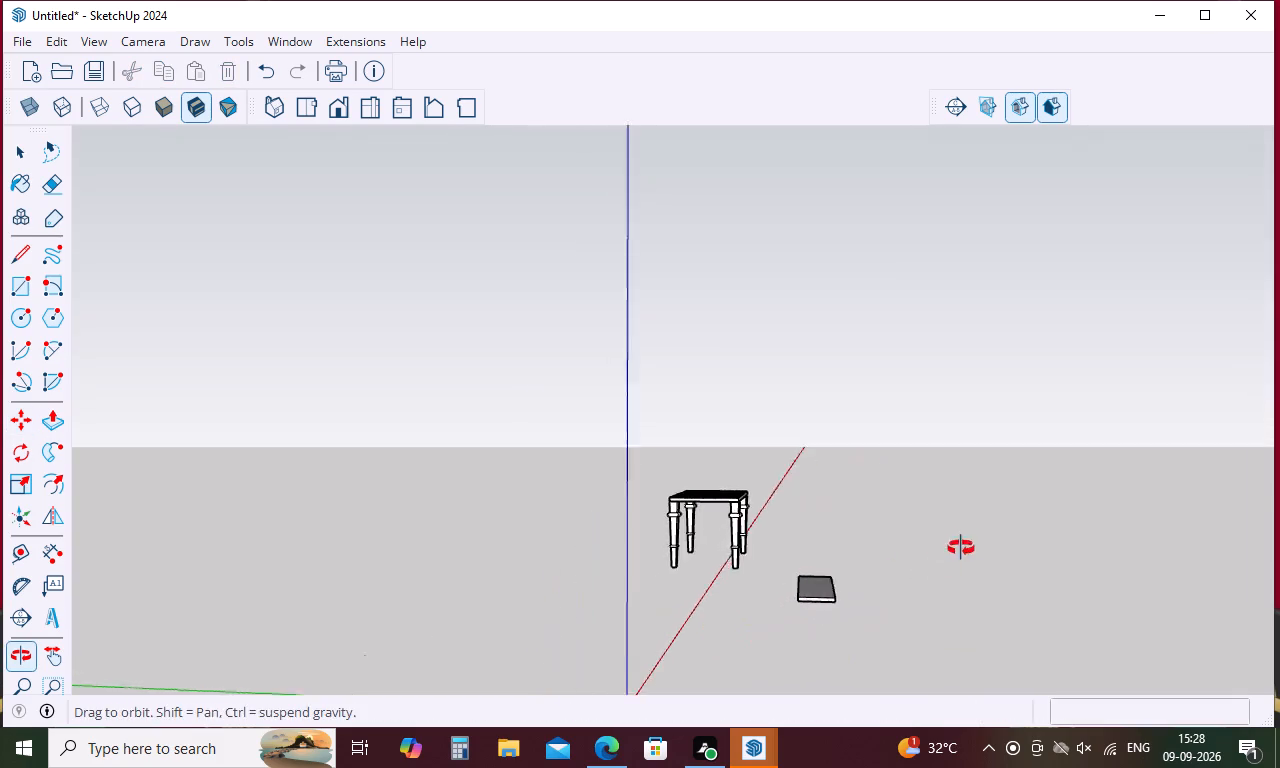
middle_click_drag(961, 548, 972, 537)
left_click(848, 598)
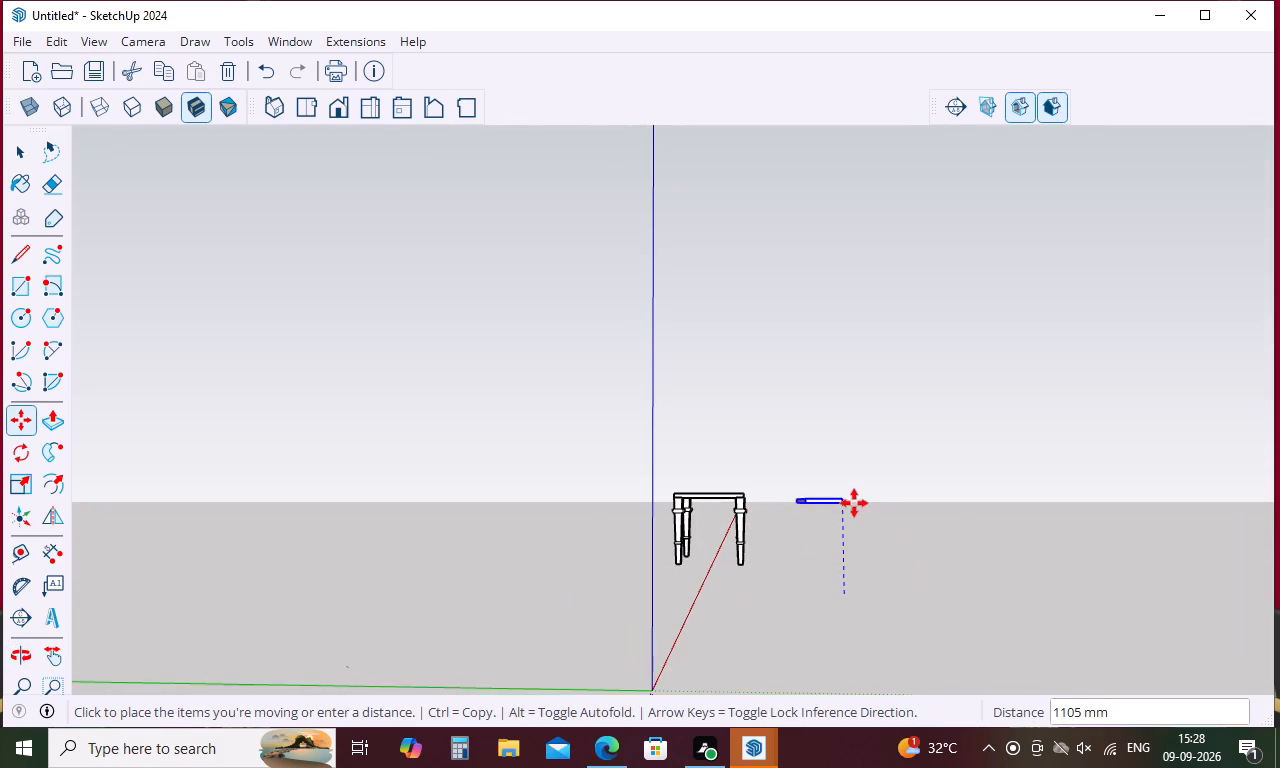
left_click(854, 503)
middle_click_drag(927, 507, 622, 623)
scroll(781, 576, "up", 3)
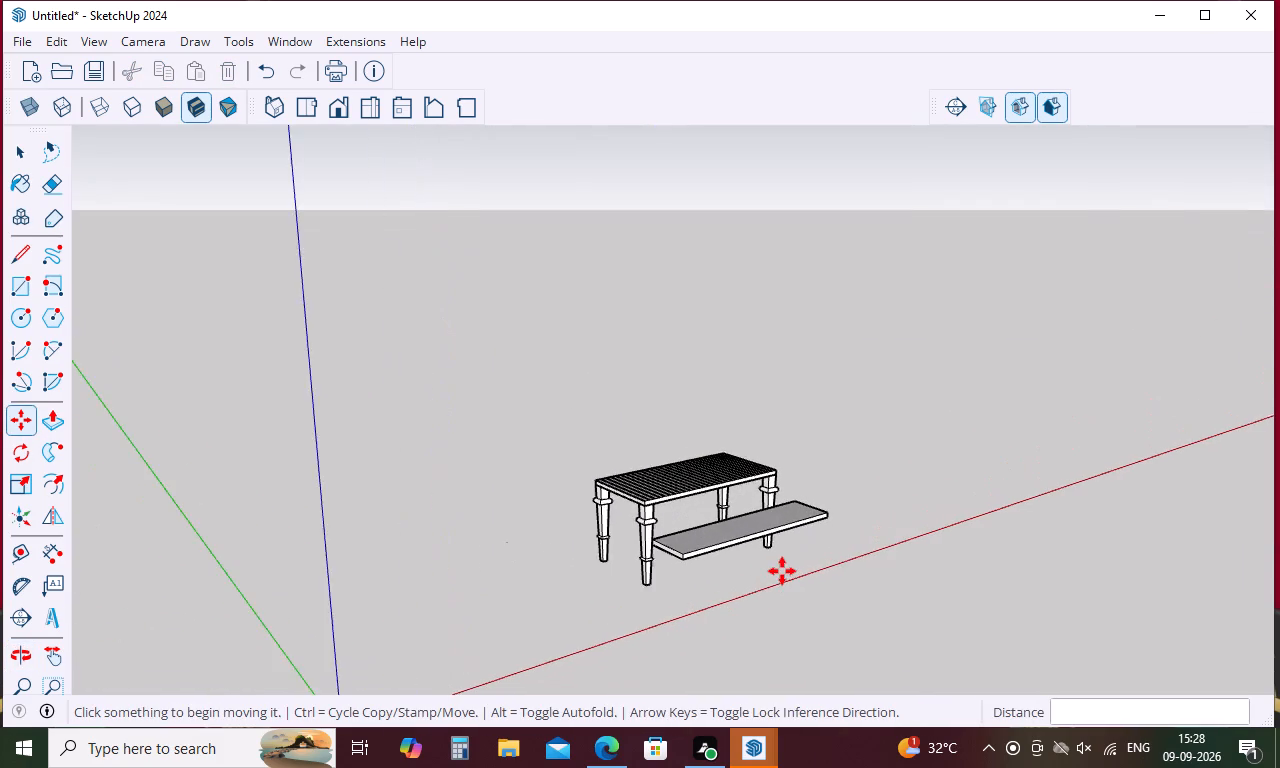
scroll(782, 571, "up", 5)
middle_click_drag(772, 559, 900, 568)
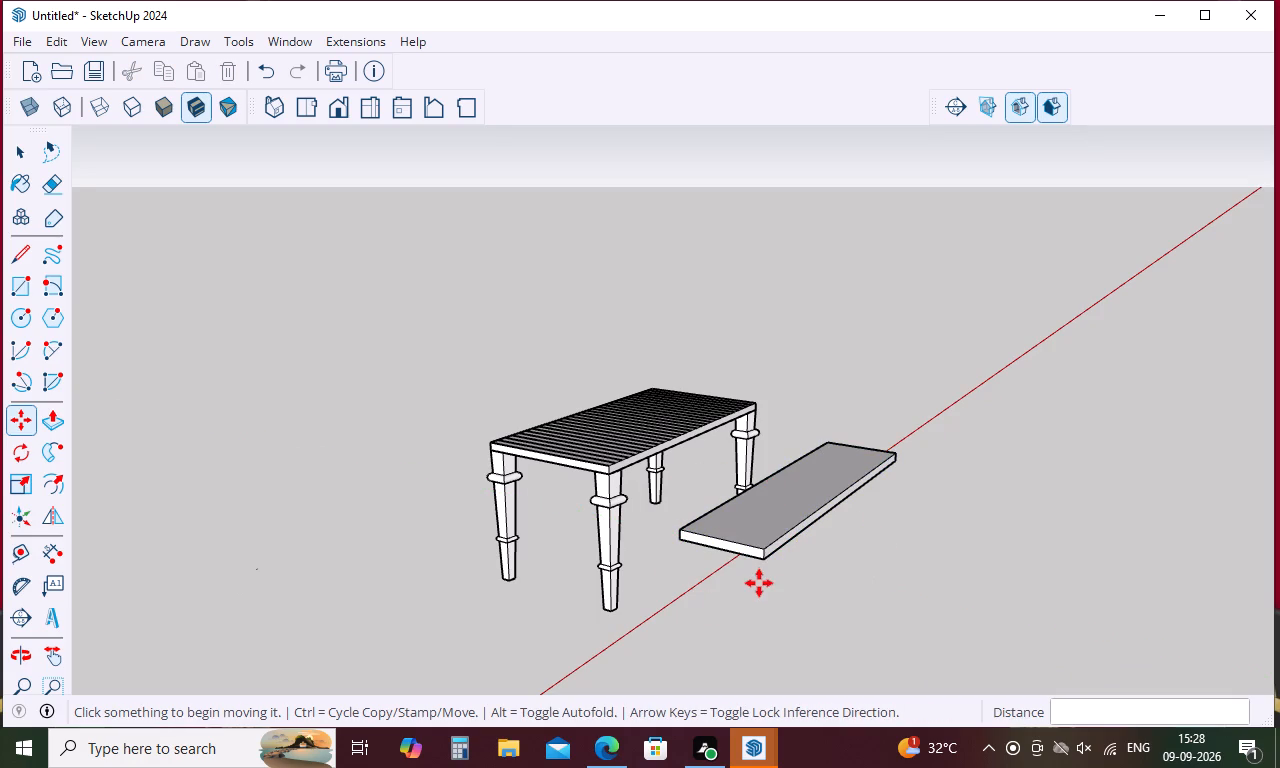
key("space")
Draw an upright 100 by 500 mm rectangle for the bench leg, locked perpendicular to the green axis, in empty space beyond the table.
key("r")
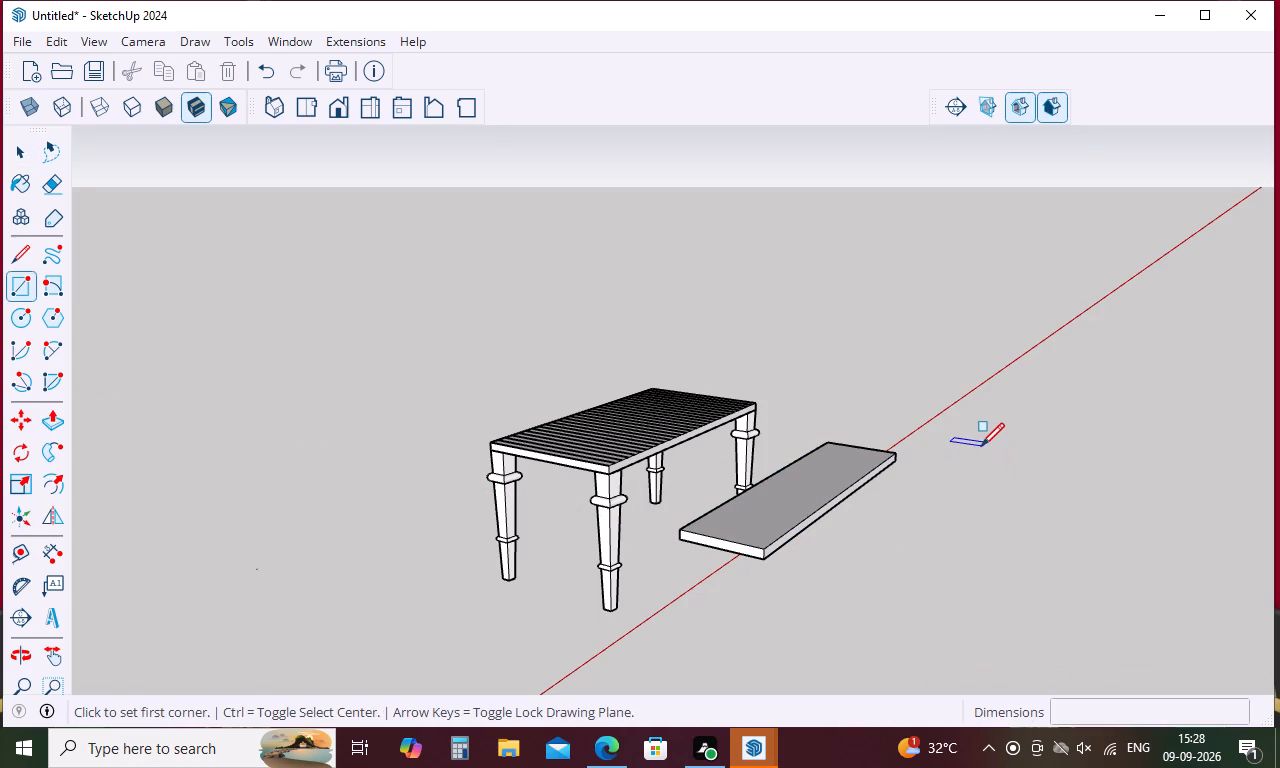
middle_click_drag(1024, 422, 814, 427)
key("Up")
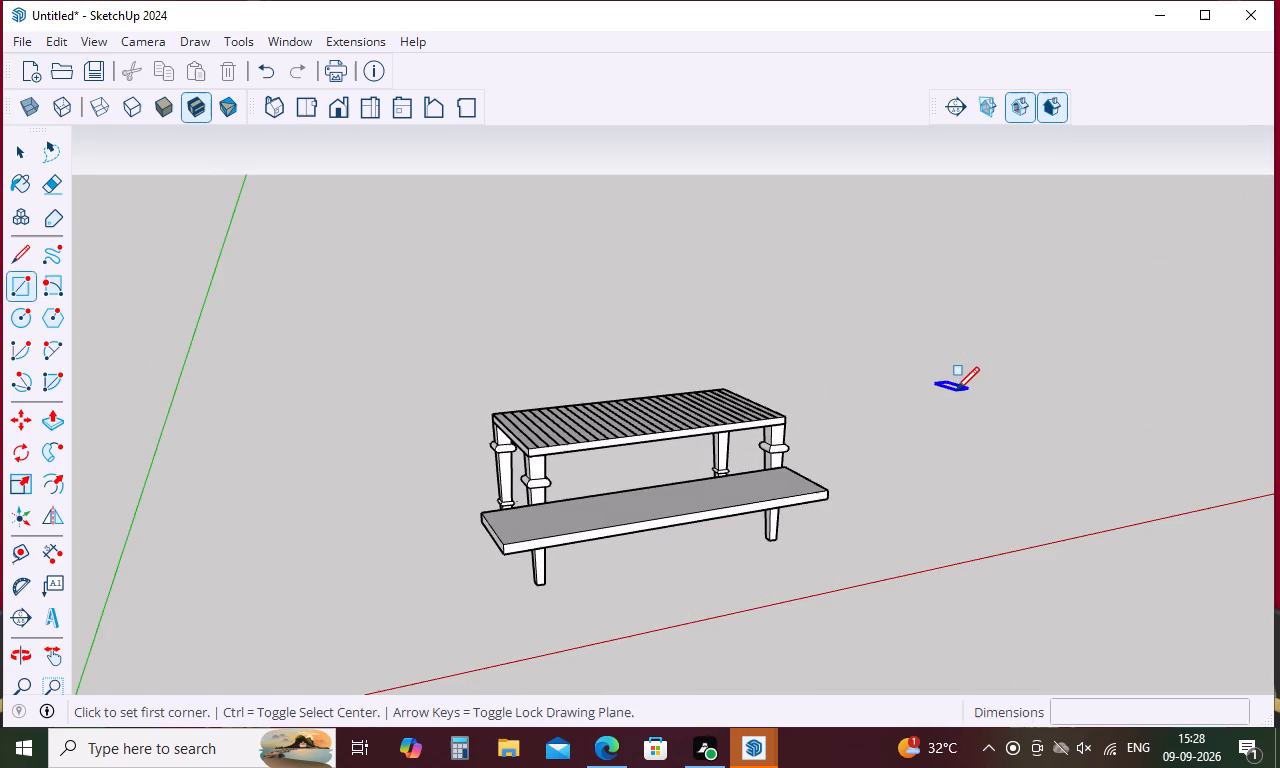
key("Up")
key("Down")
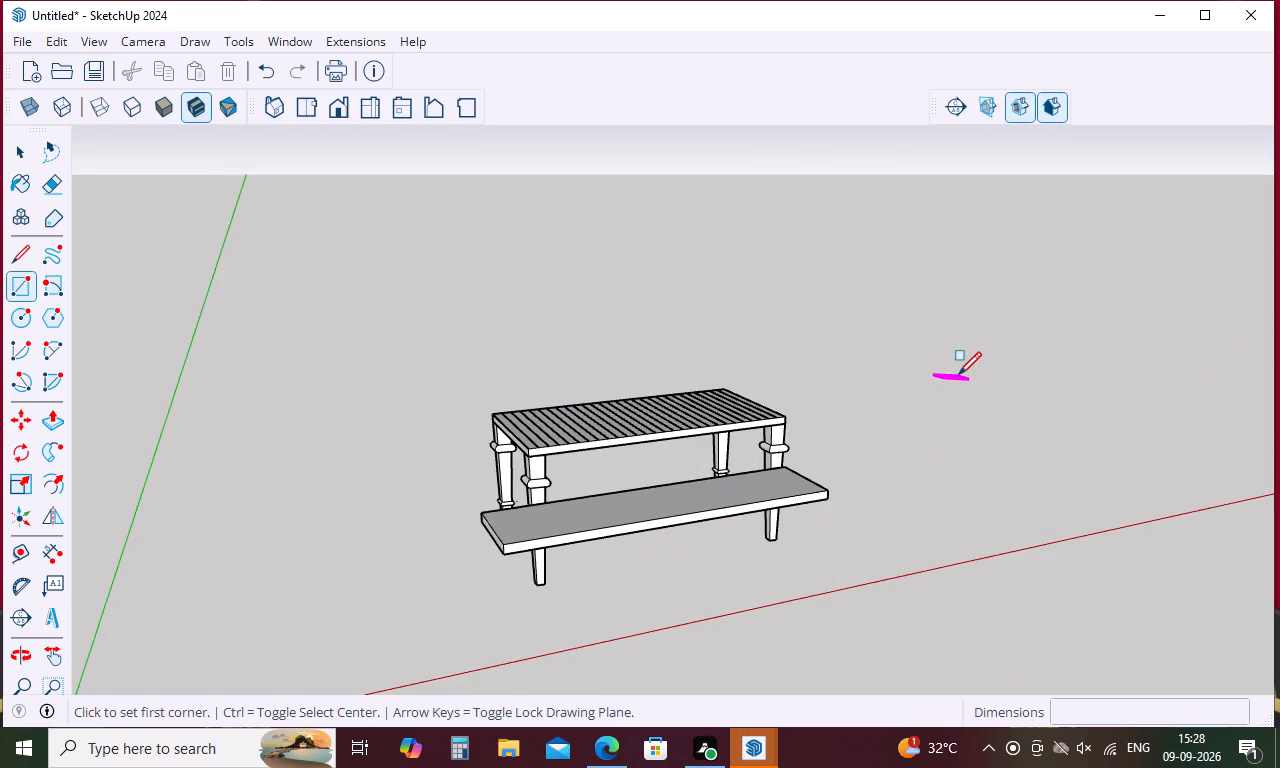
key("Left")
left_click(958, 375)
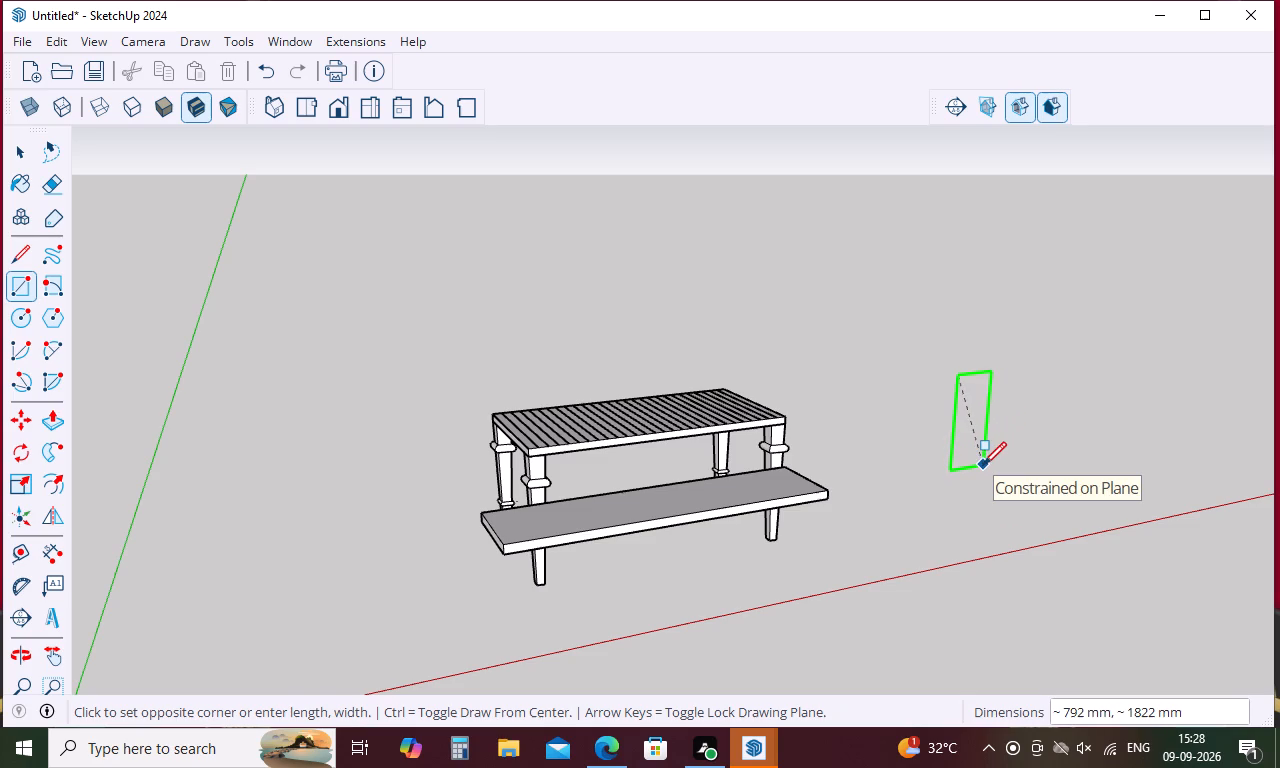
type("100")
key("comma")
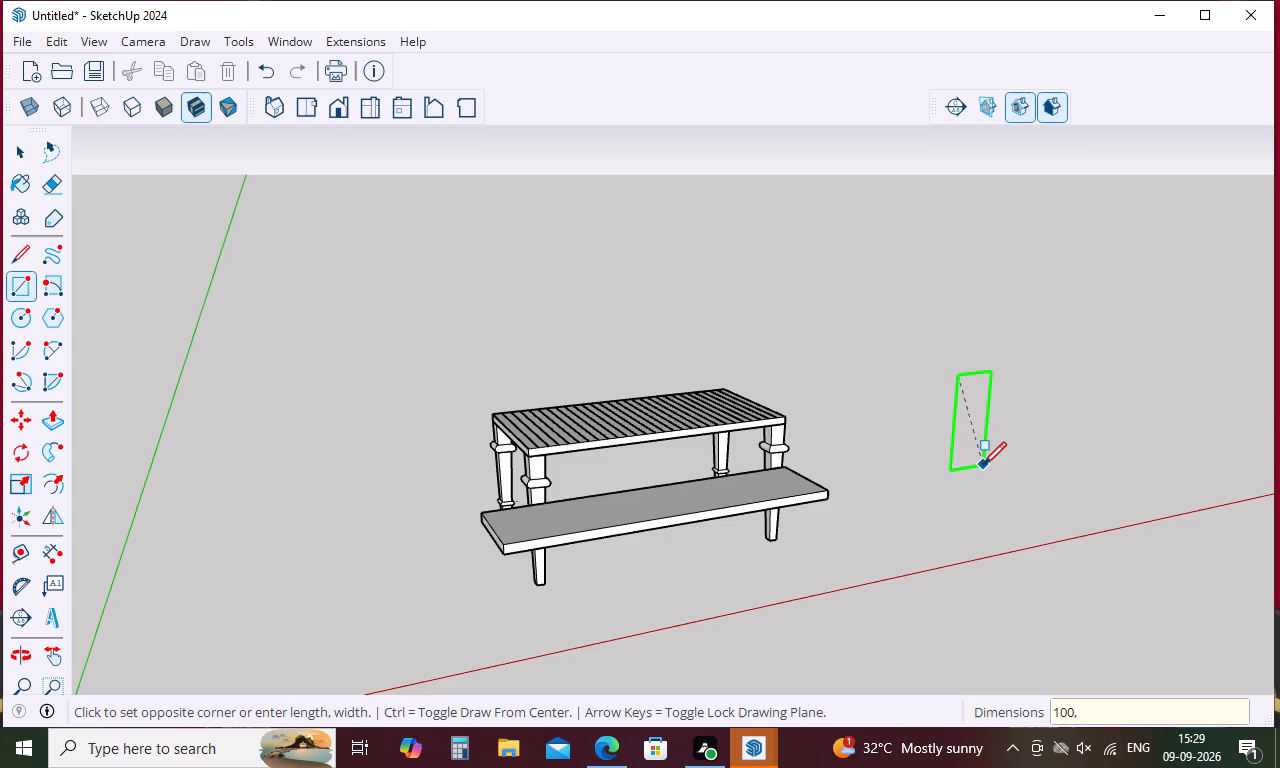
type("500")
key("Return")
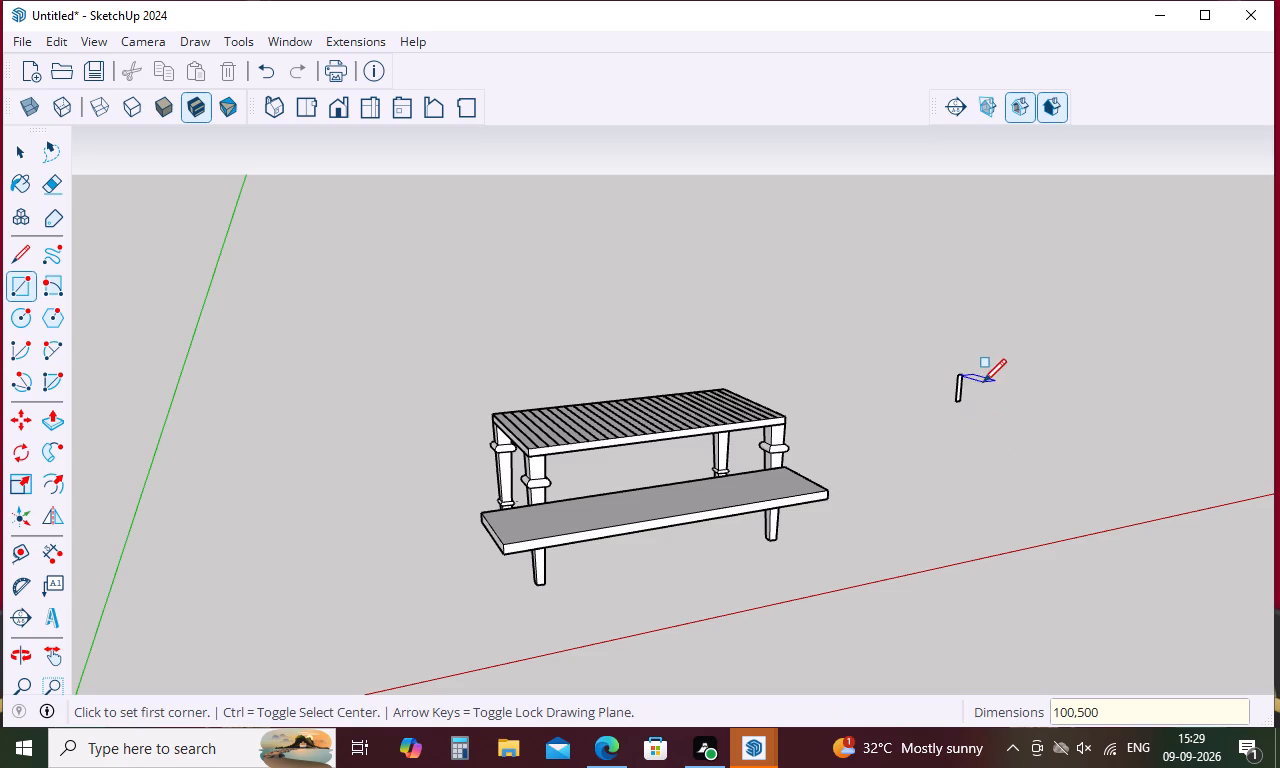
Move the 100 by 500 mm leg rectangle by its top corner about 6078 mm towards the end of the bench seat.
key("space")
triple_click(958, 393)
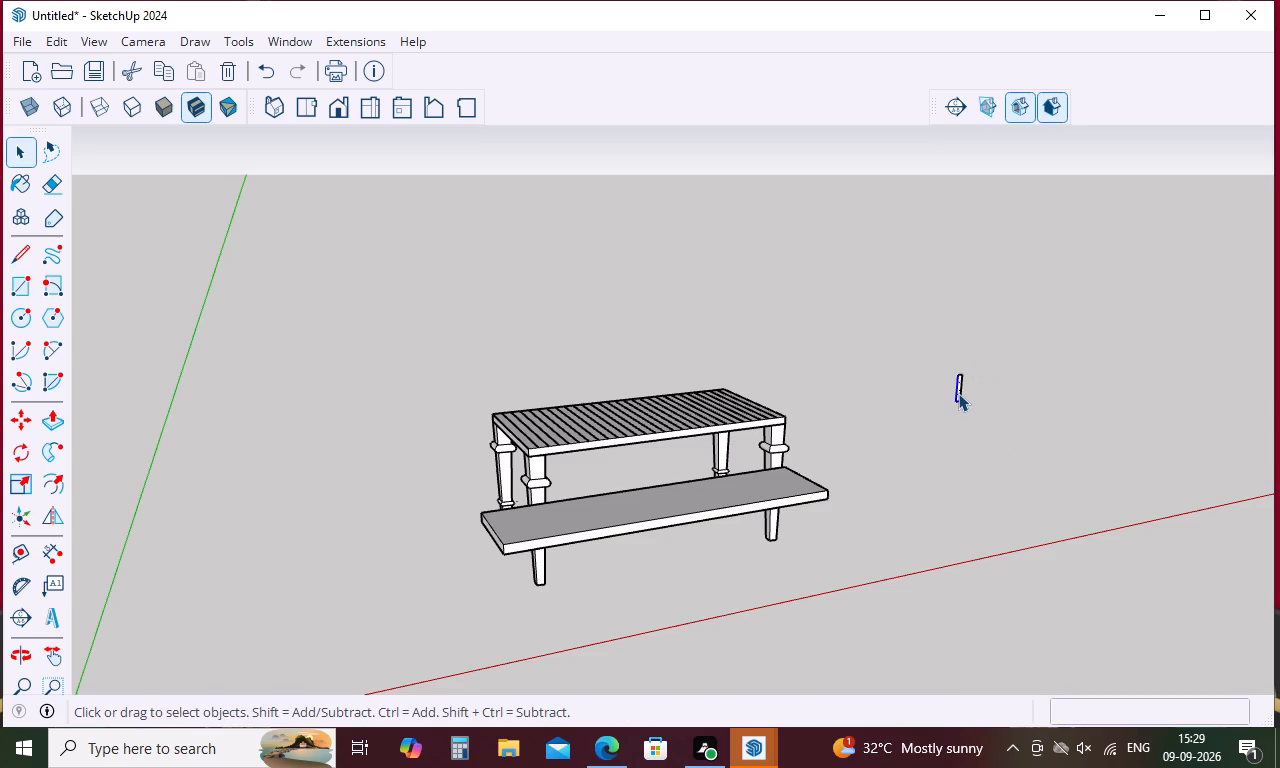
left_click(958, 393)
right_click(958, 393)
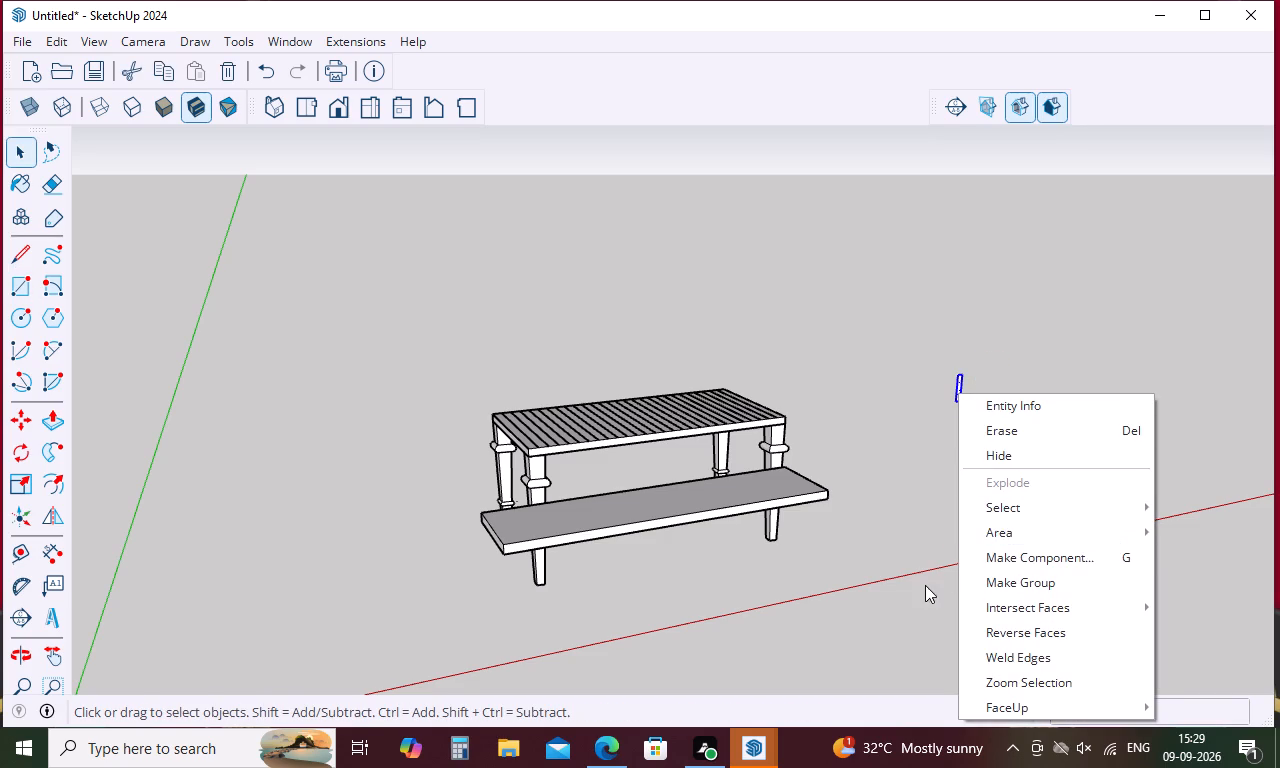
left_click(921, 581)
triple_click(958, 388)
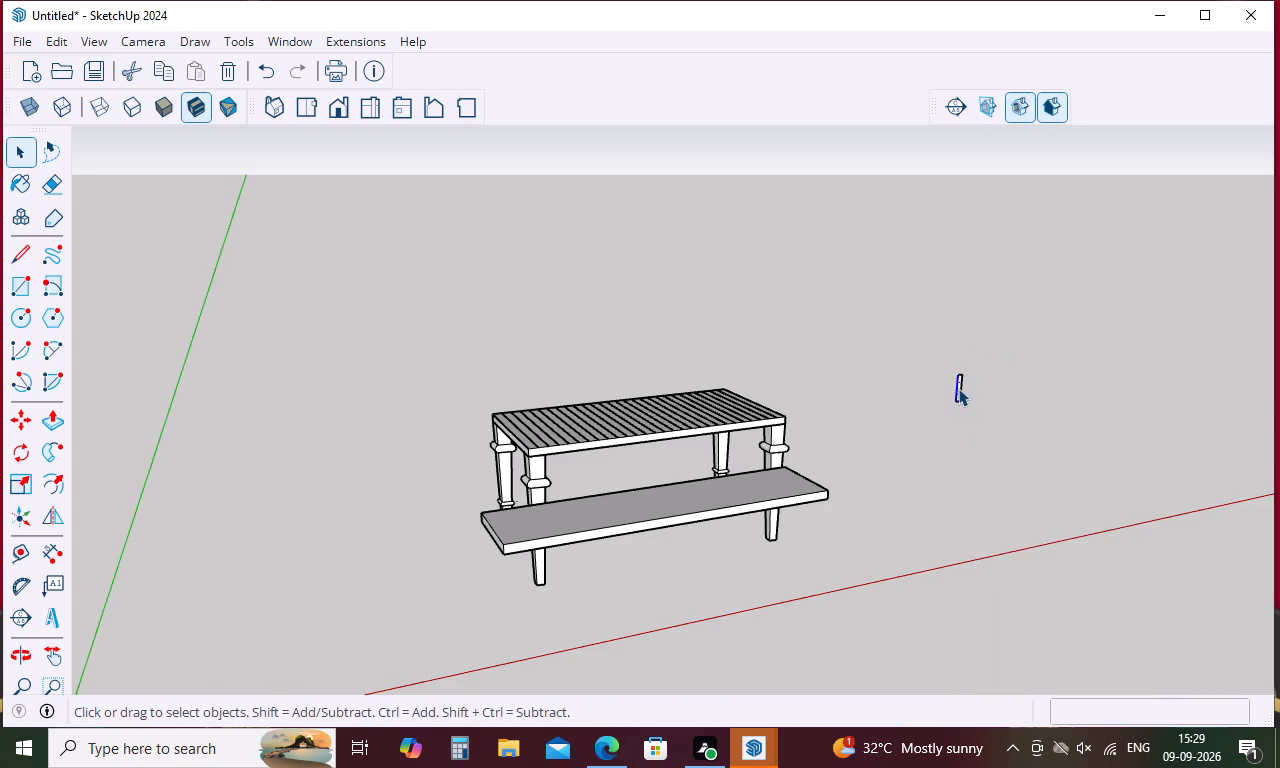
triple_click(958, 388)
key("m")
left_click(958, 373)
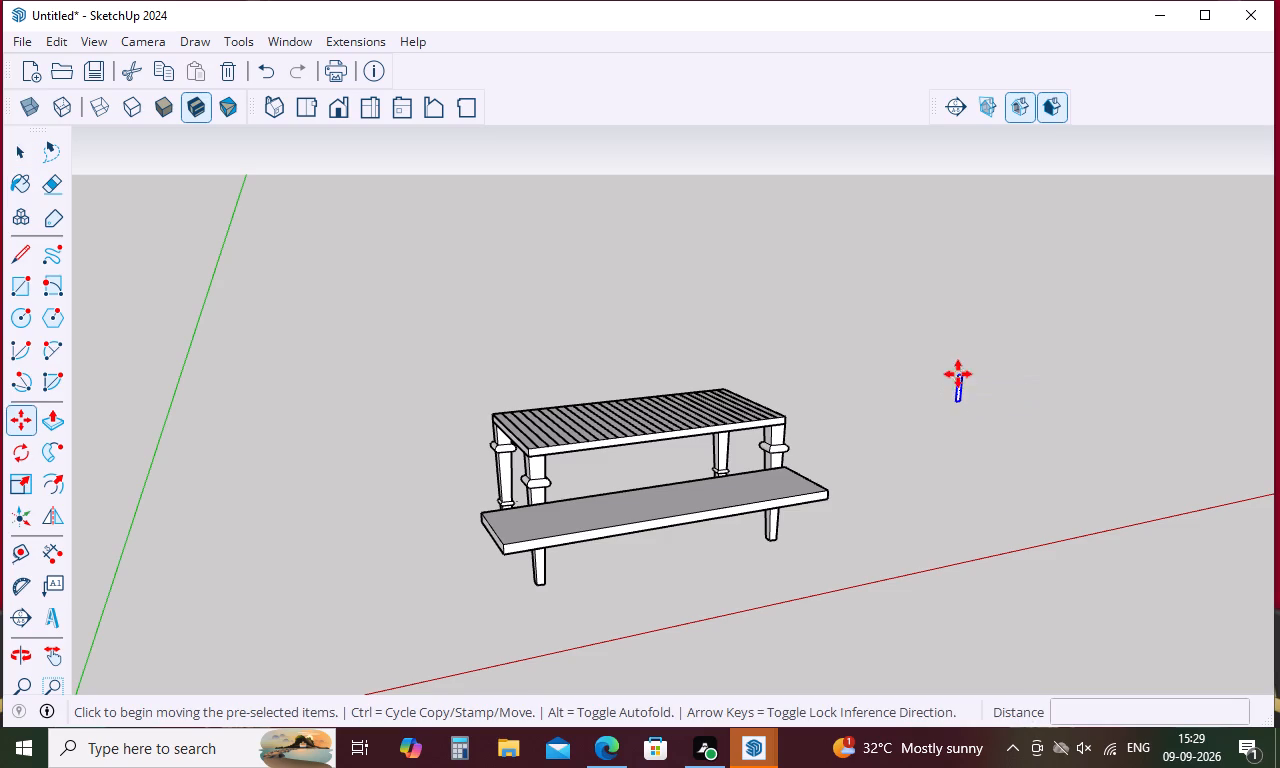
left_click(836, 464)
Move the leg rectangle again by its top corner, closer to the end of the bench seat.
scroll(866, 477, "up", 8)
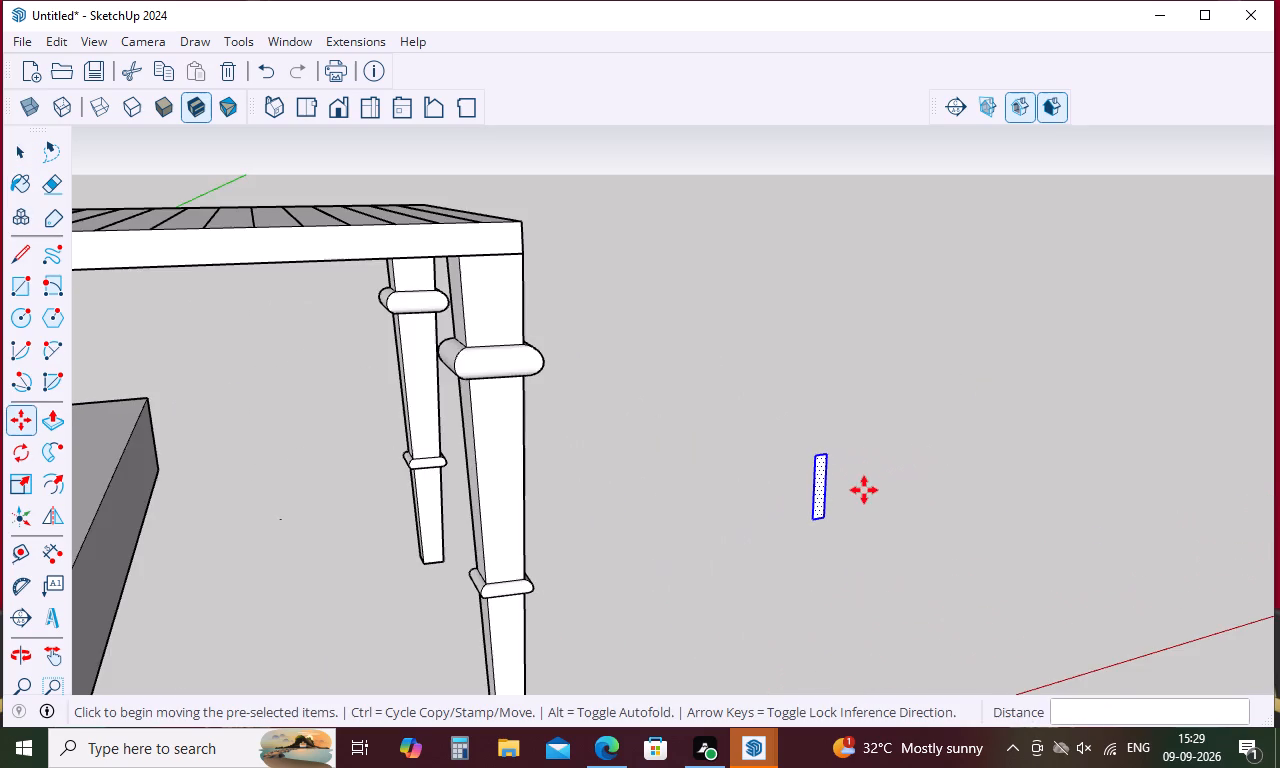
scroll(849, 516, "up", 5)
left_click(804, 430)
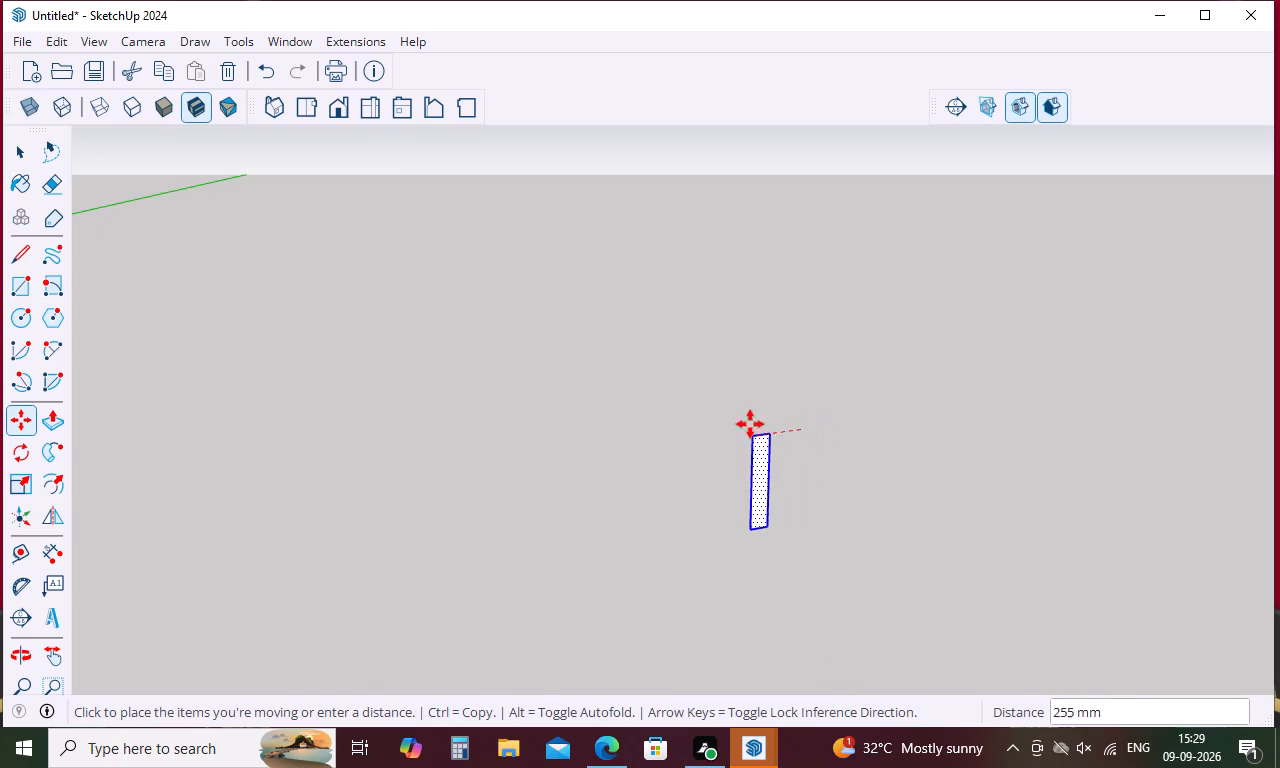
scroll(750, 424, "down", 10)
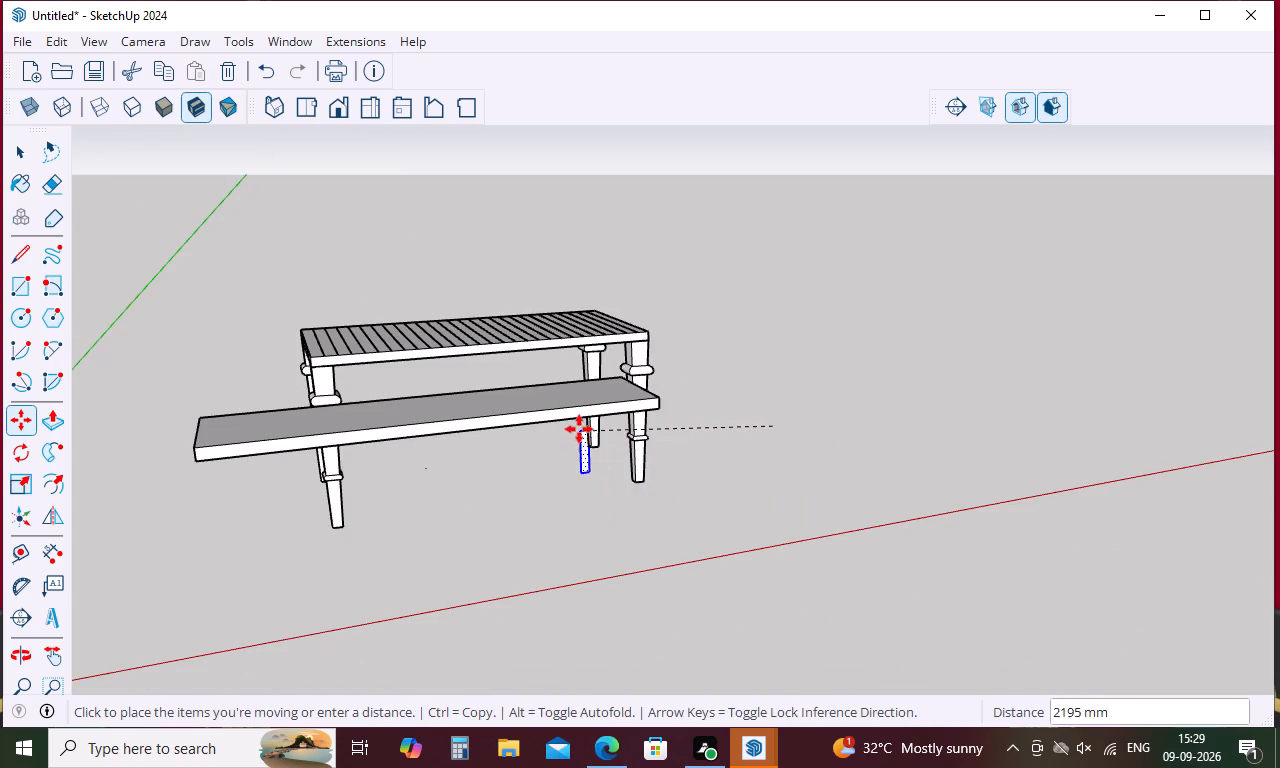
left_click(579, 451)
Draw a 50 mm line along the leg rectangle's bottom edge, from its midpoint to the corner further along the red axis.
scroll(568, 506, "up", 5)
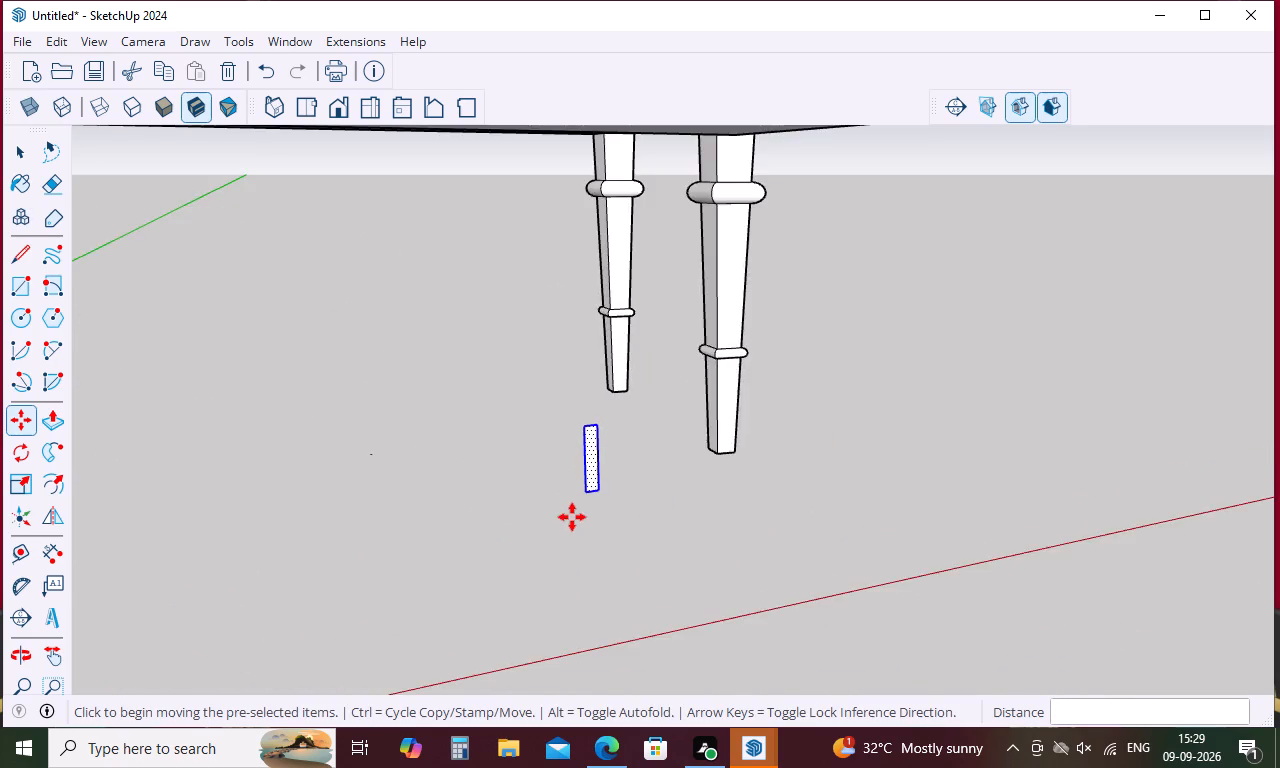
scroll(572, 517, "up", 3)
middle_click_drag(596, 524, 643, 435)
scroll(551, 594, "up", 5)
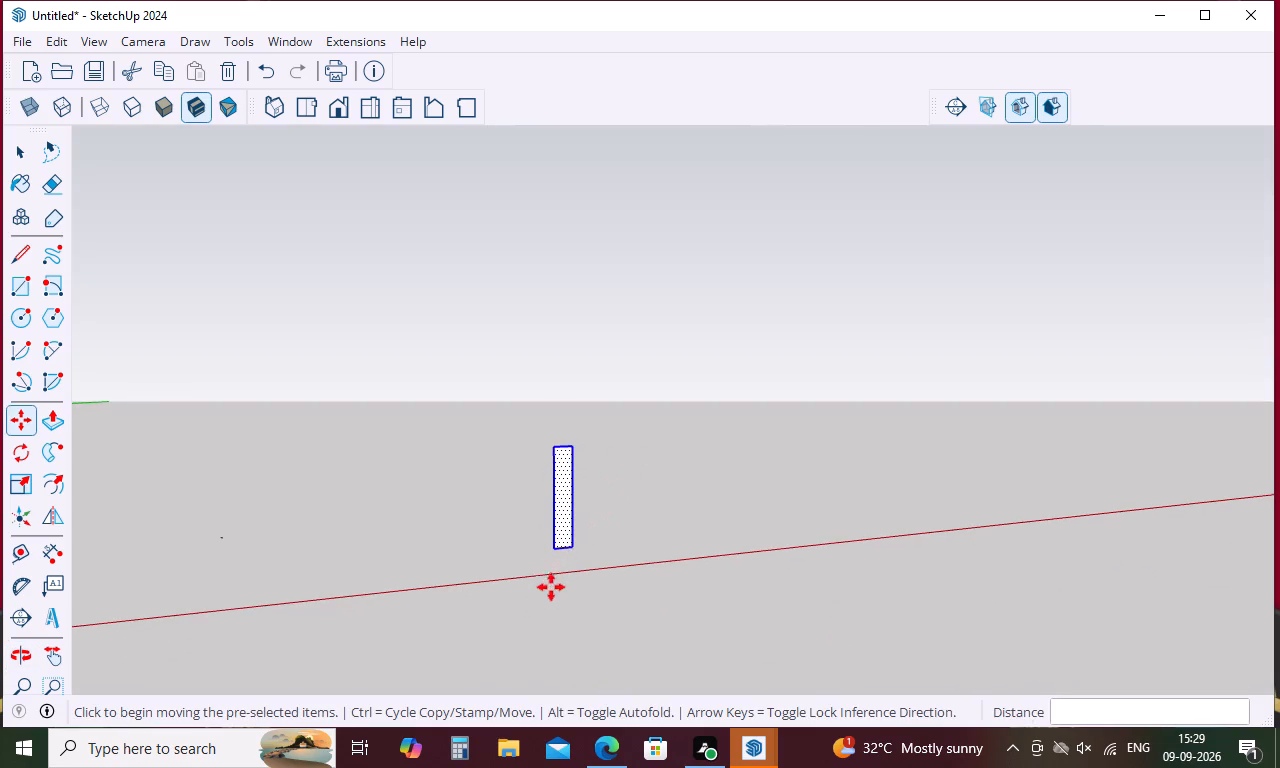
scroll(552, 578, "up", 19)
key("space")
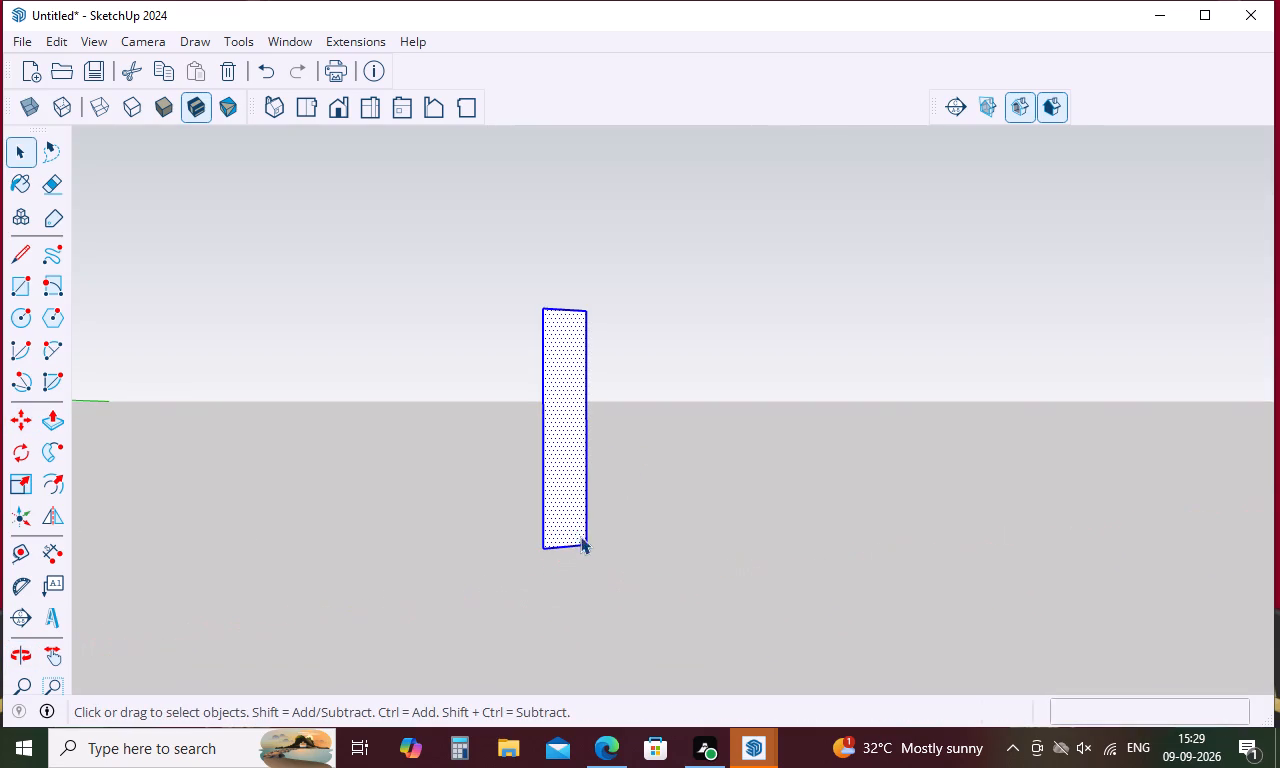
left_click(684, 507)
key("l")
key("space")
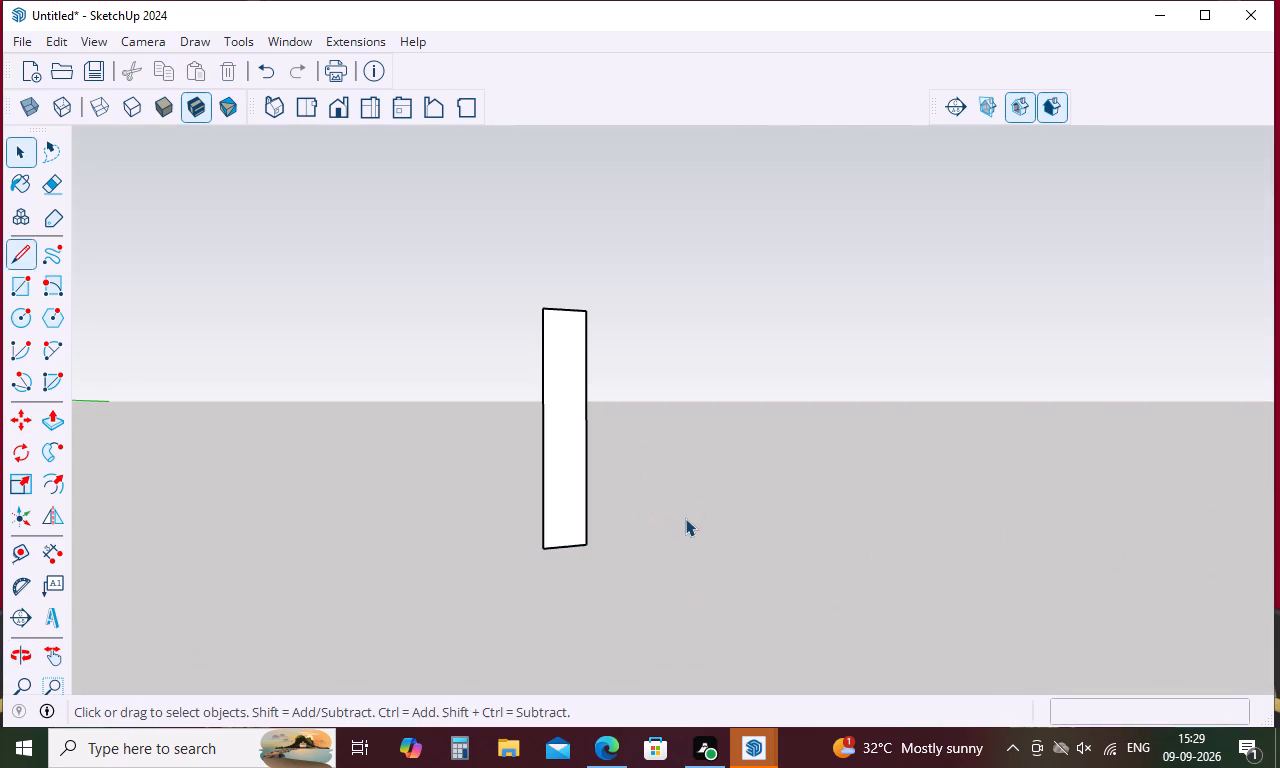
key("l")
left_click(562, 548)
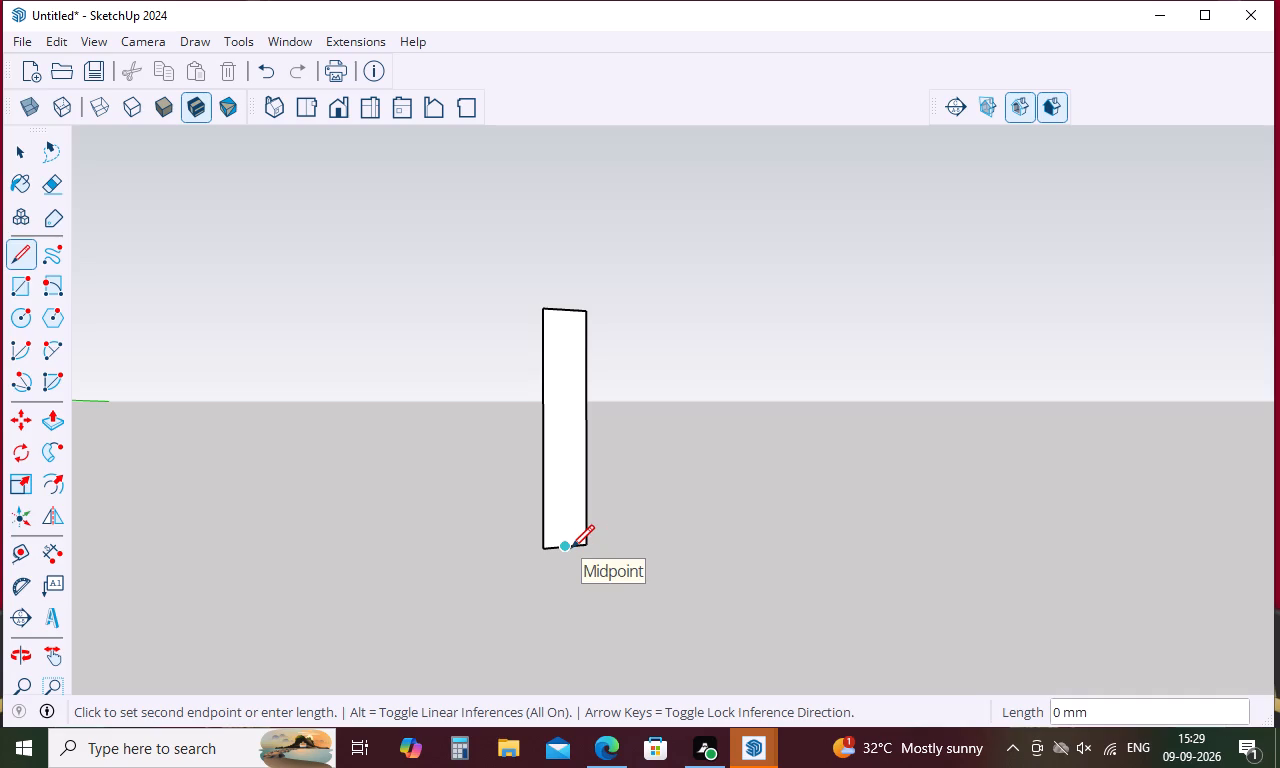
type("50")
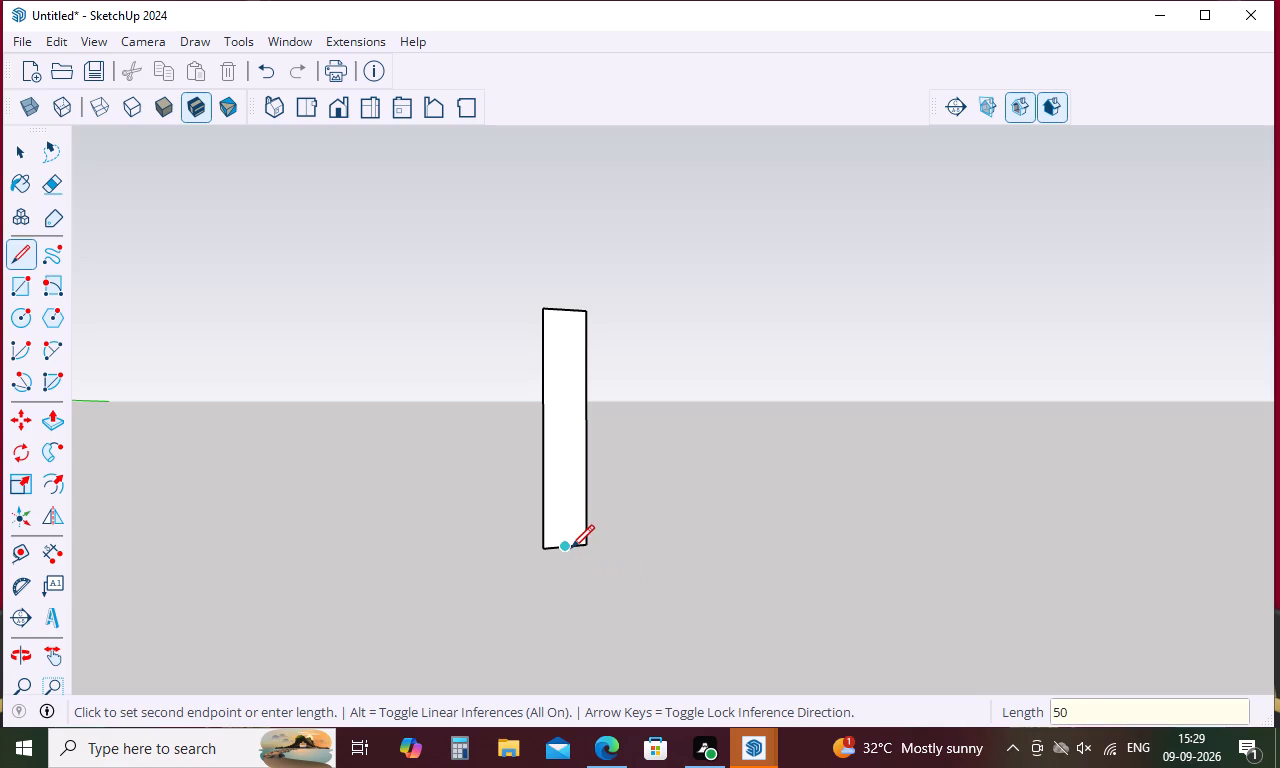
key("Return")
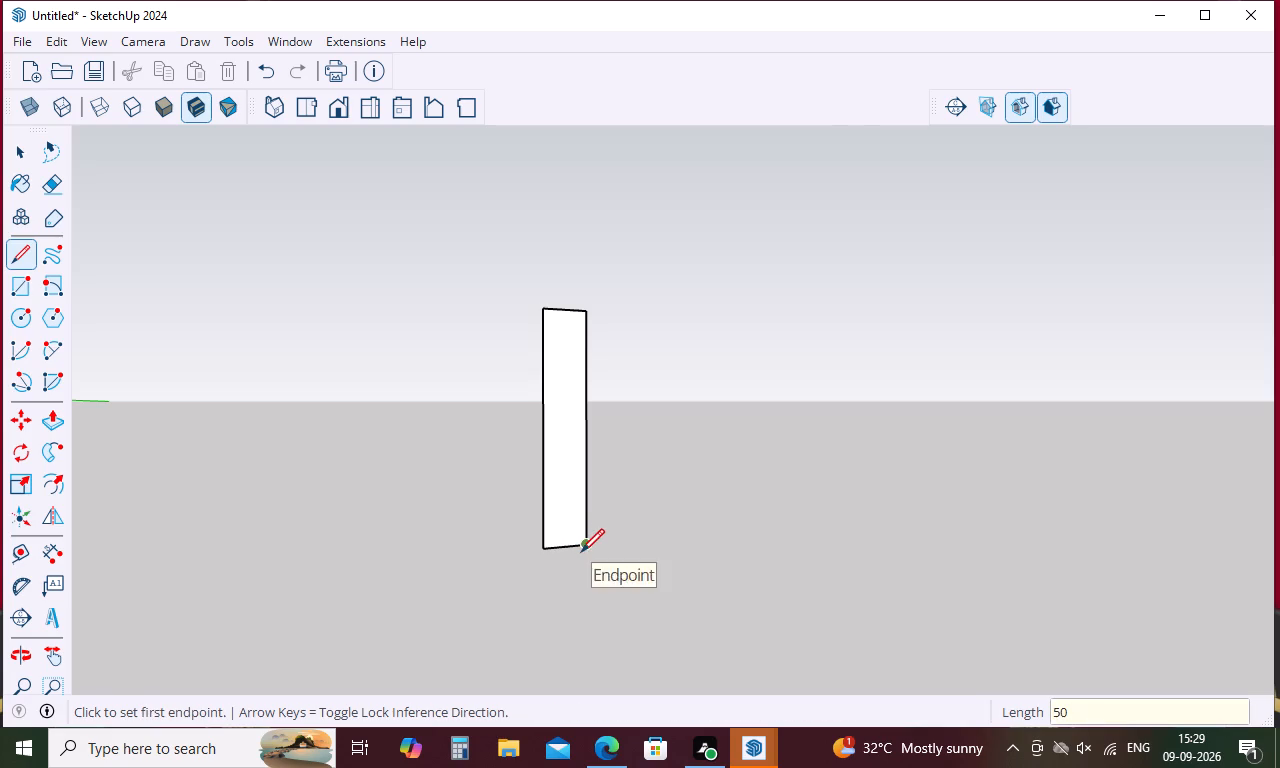
scroll(574, 527, "up", 5)
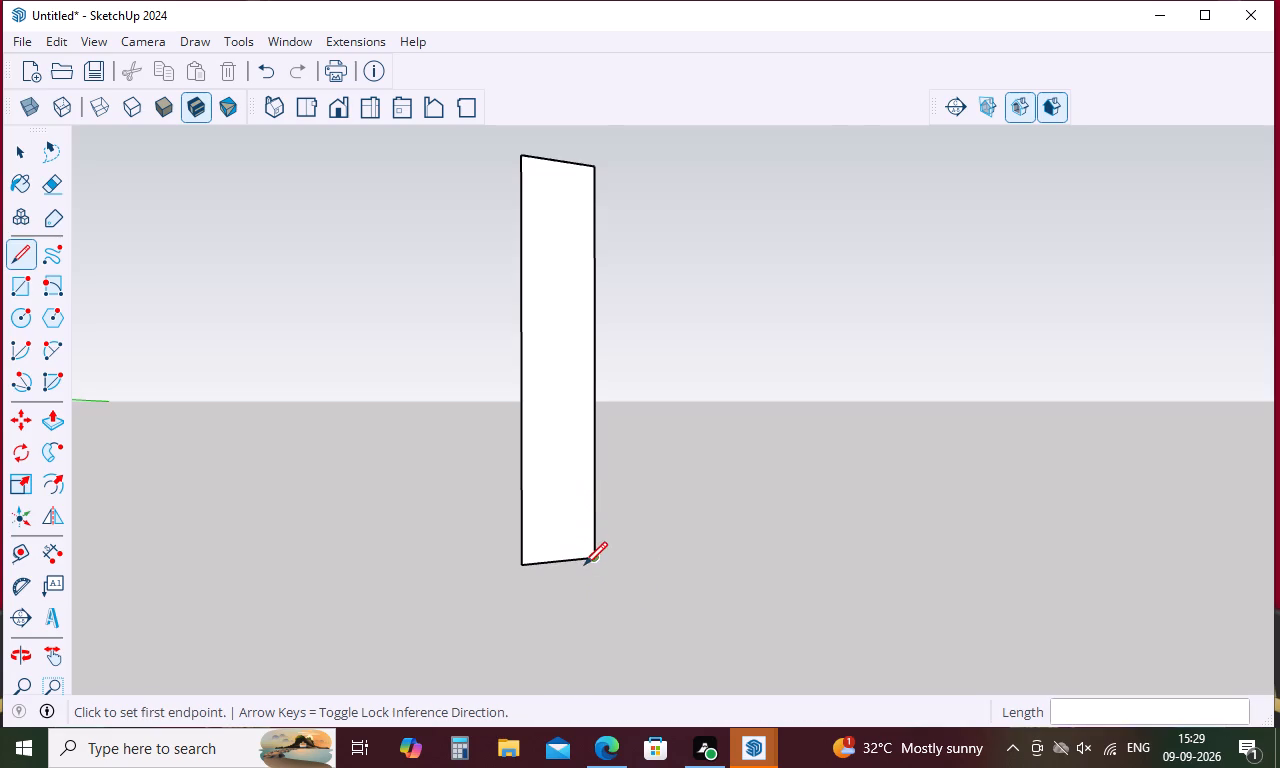
left_click(559, 565)
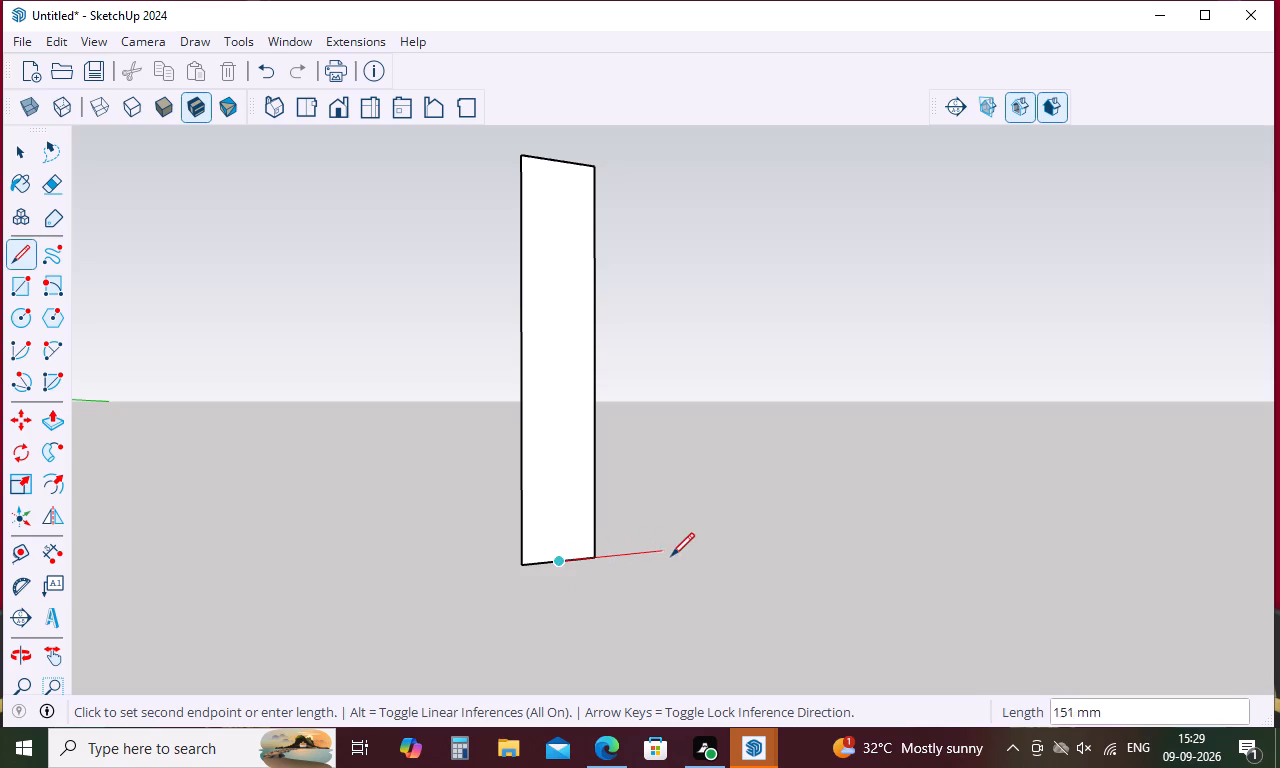
key("5")
key("0")
key("Return")
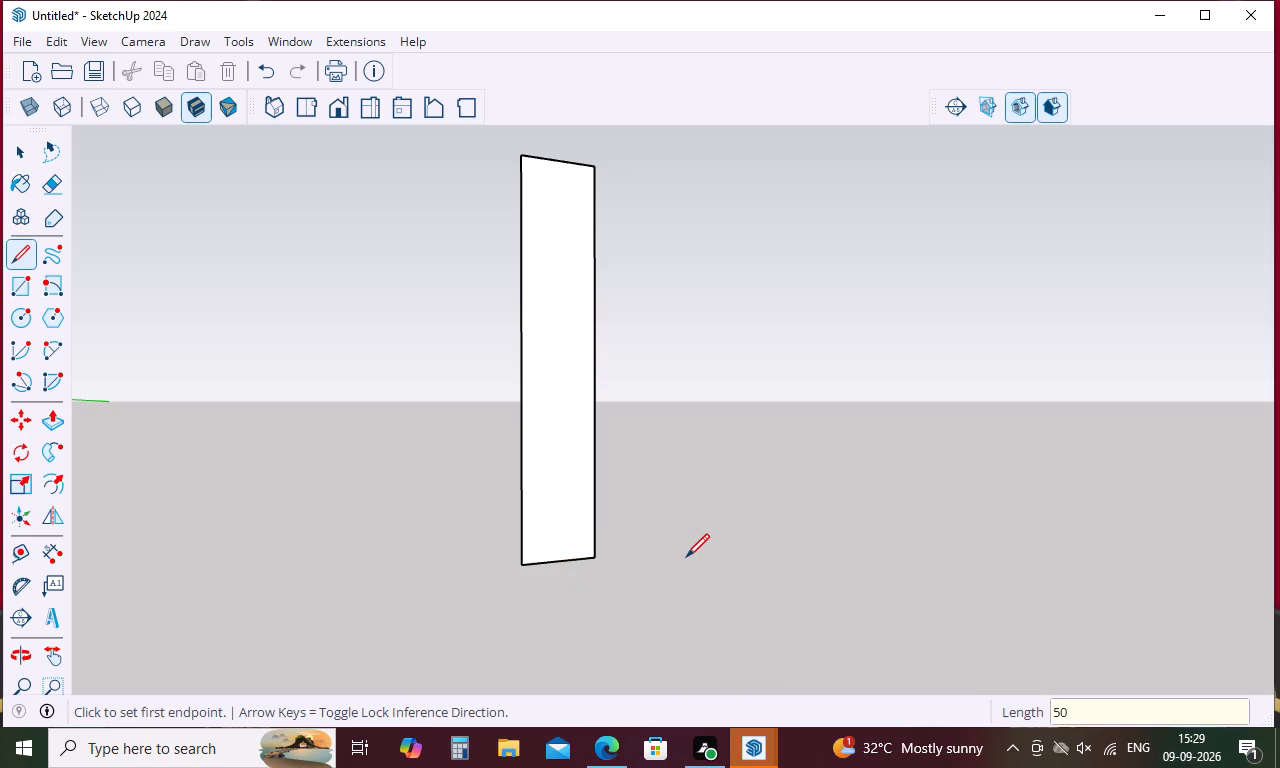
Draw a taper line about 501 mm long from the midpoint of that half edge to the top corner on the same side.
left_click(578, 564)
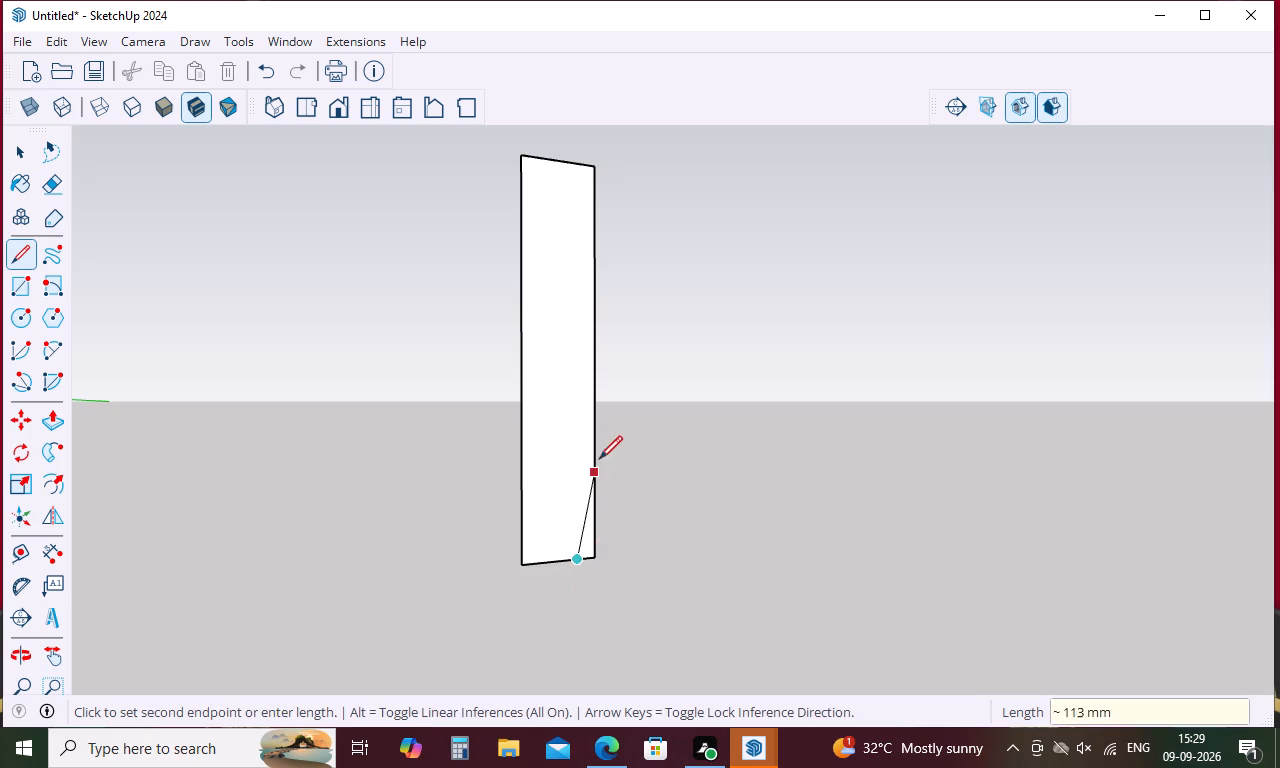
left_click(594, 169)
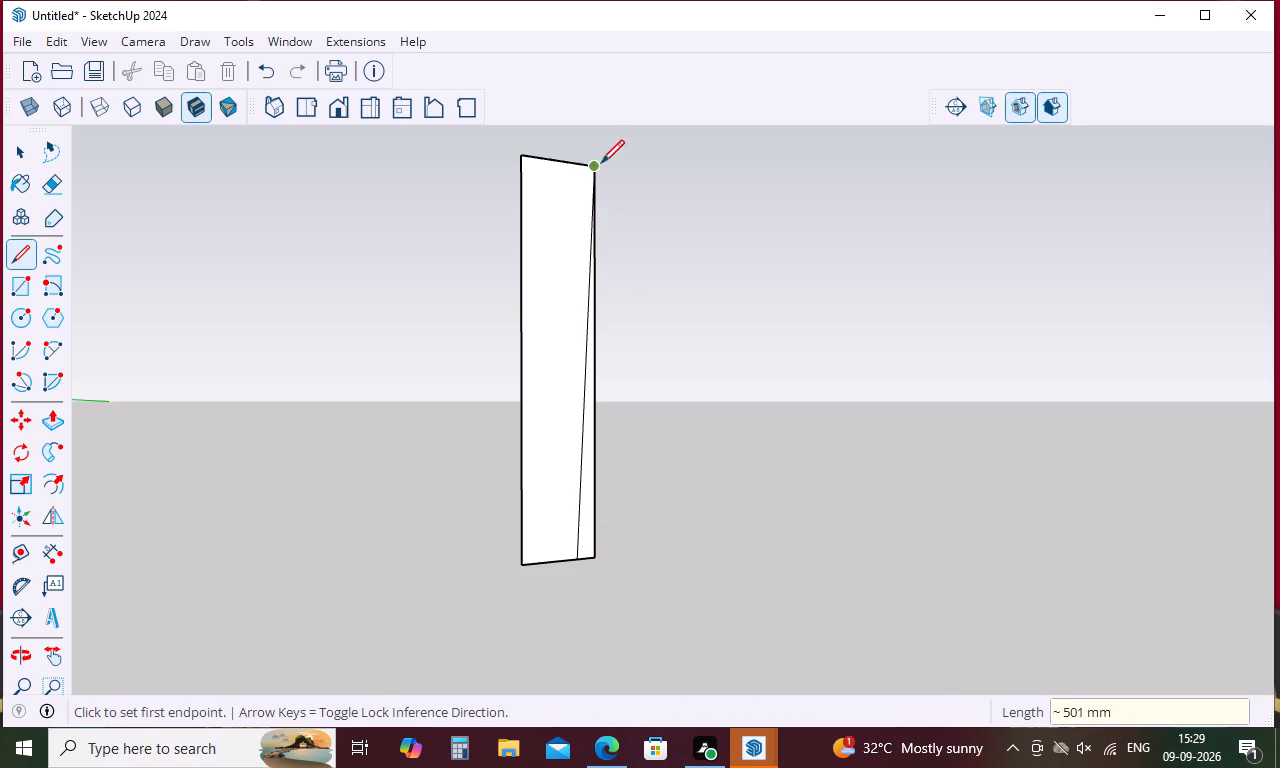
key("space")
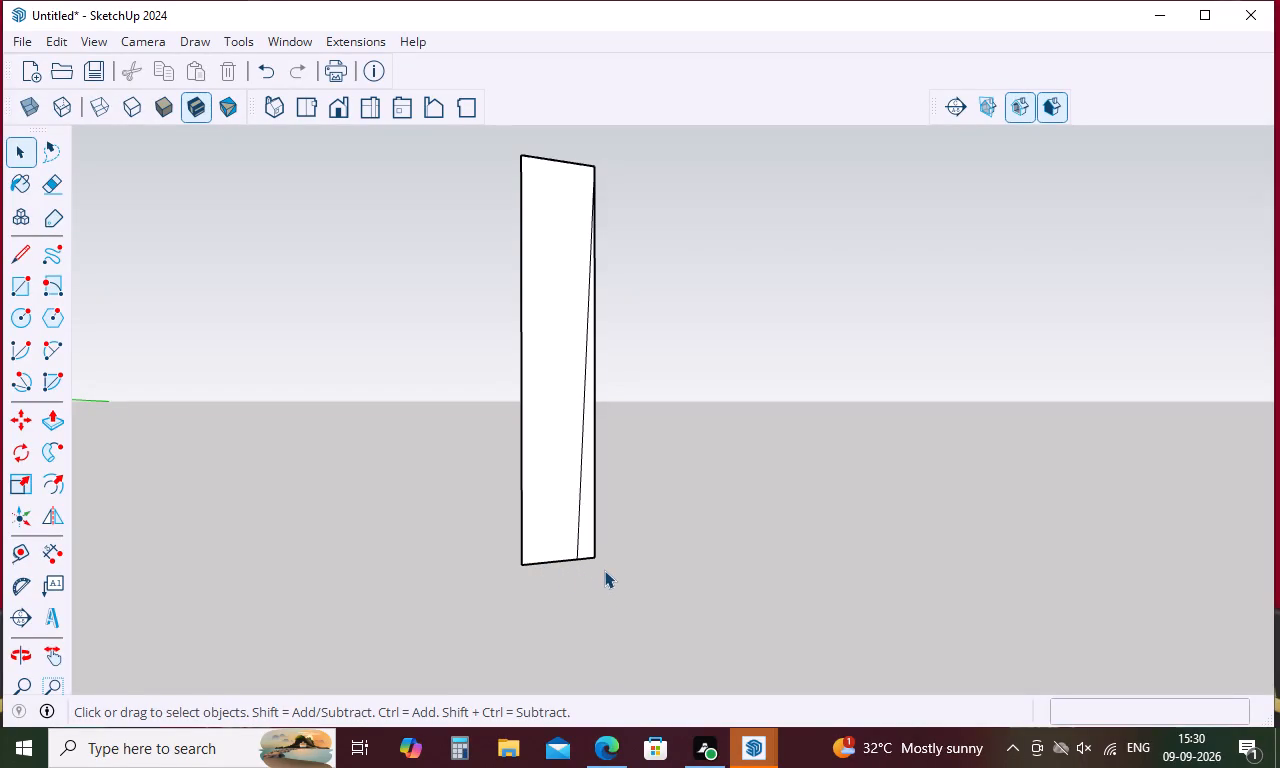
Draw a 50 mm line from the bottom edge's midpoint to the opposite bottom corner of the leg rectangle.
key("l")
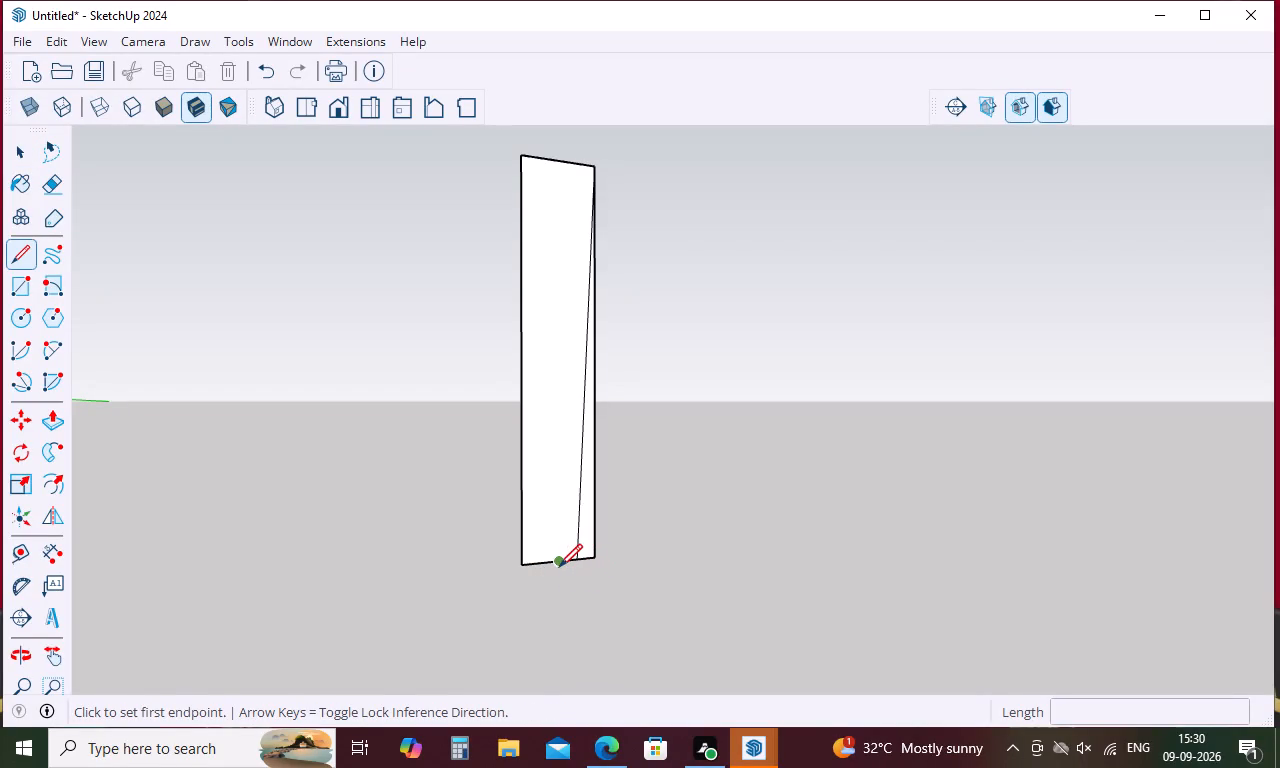
left_click(559, 567)
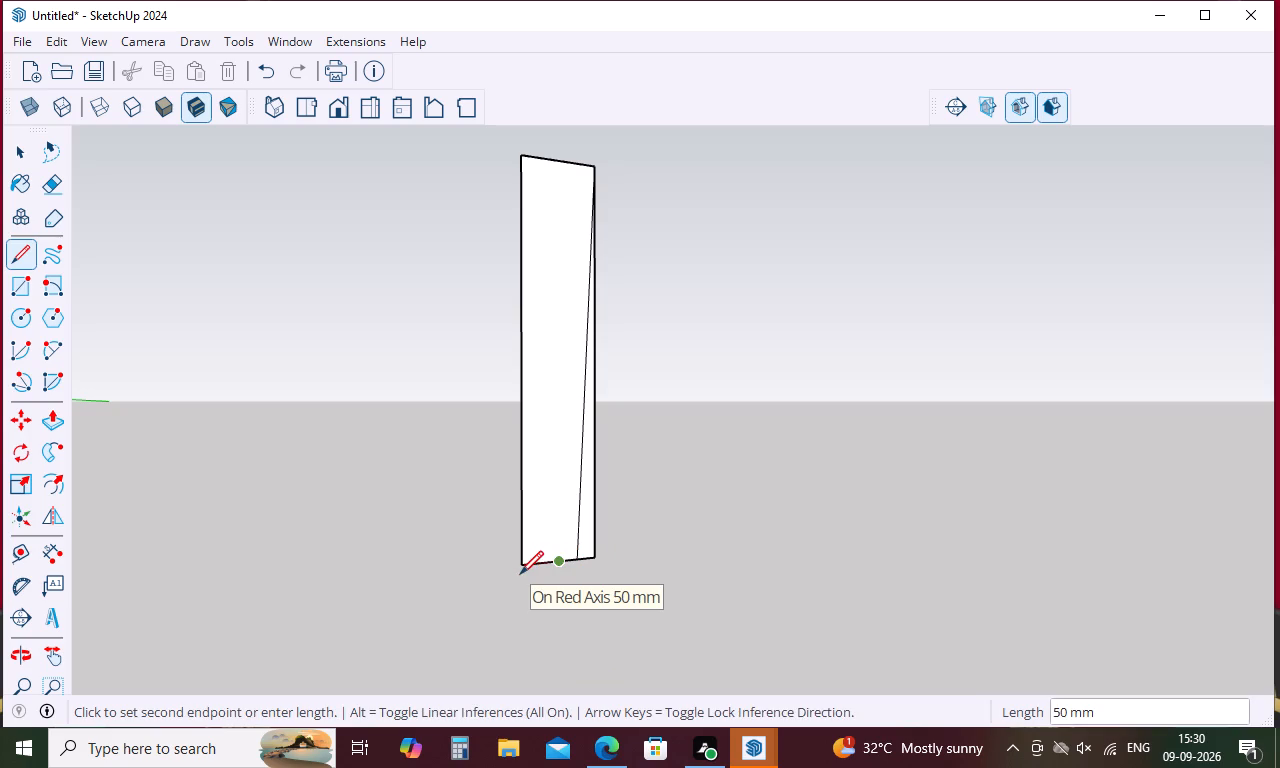
key("5")
key("0")
key("Return")
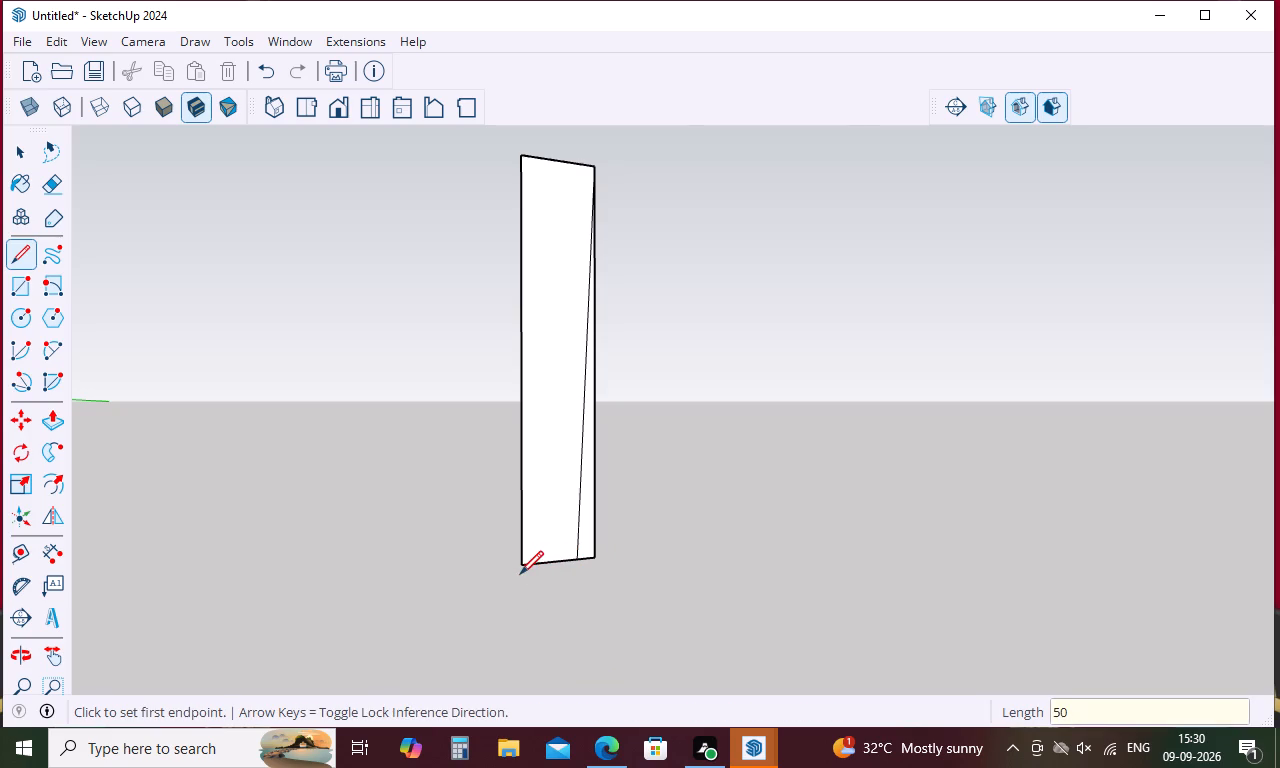
Draw the opposite taper line, about 501 mm long, from 25 mm inside the bottom corner to the top corner above it.
left_click(556, 564)
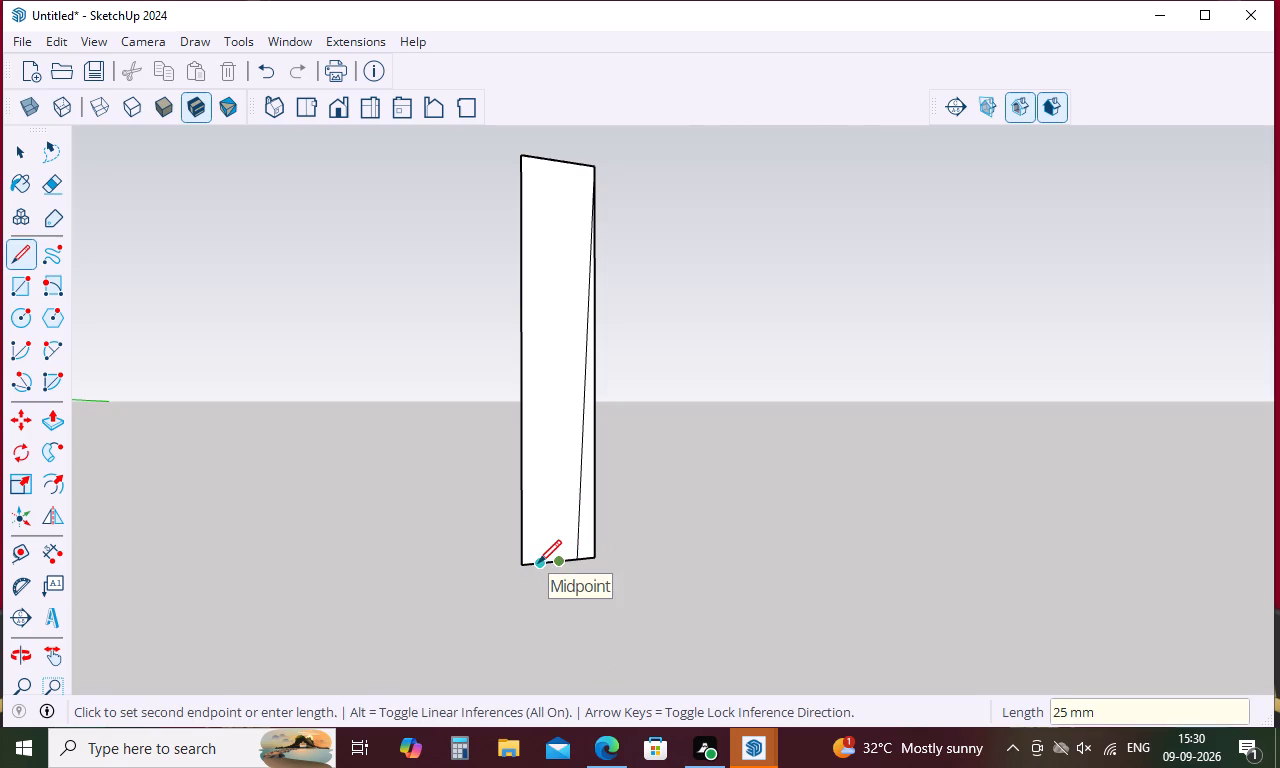
left_click(538, 563)
left_click(539, 567)
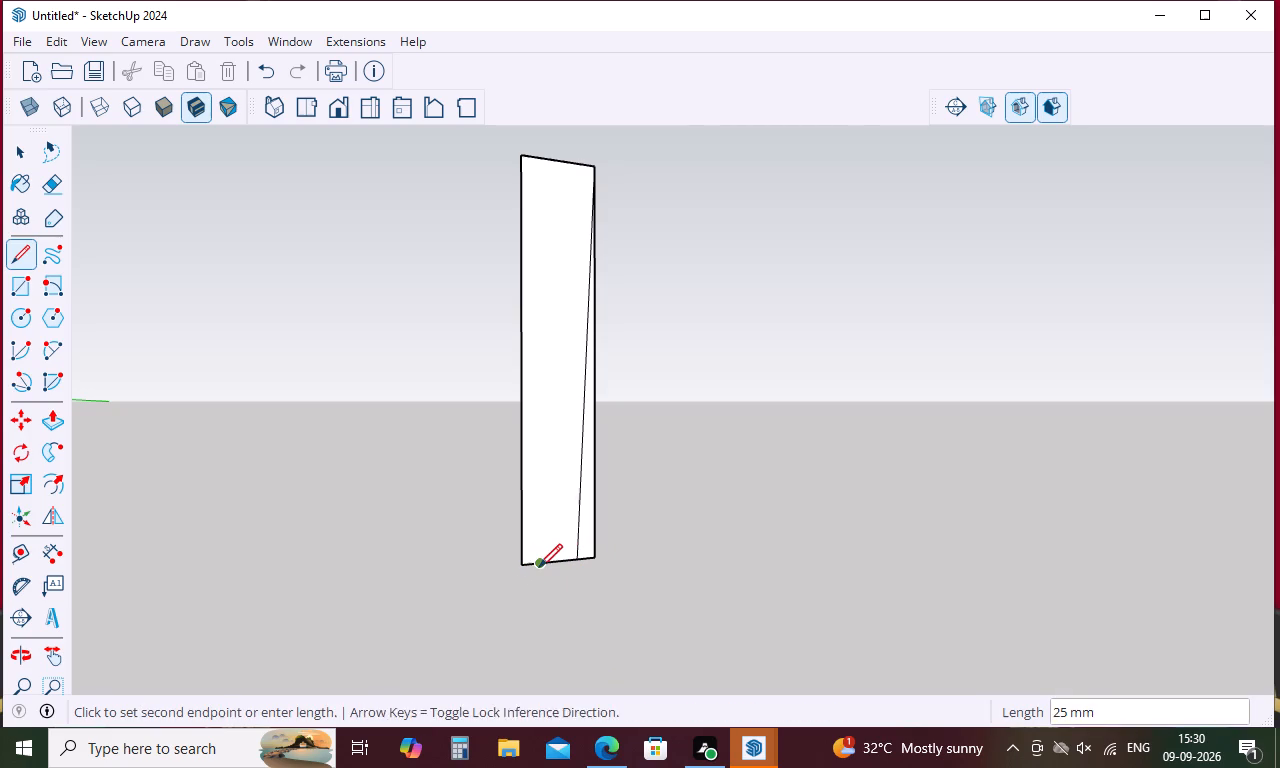
left_click(522, 159)
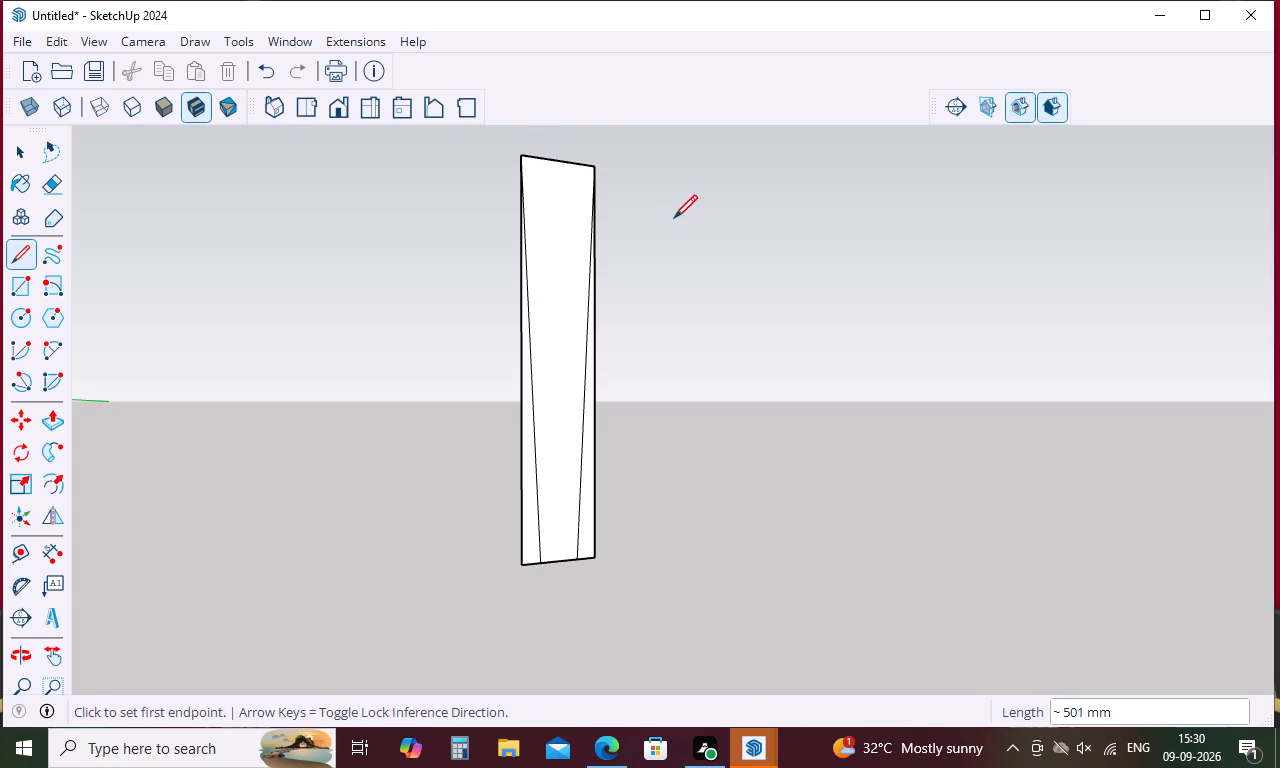
key("space")
Draw a horizontal 100 by 100 mm square from the leg's top edge, extending along the green axis.
middle_click_drag(661, 234, 920, 405)
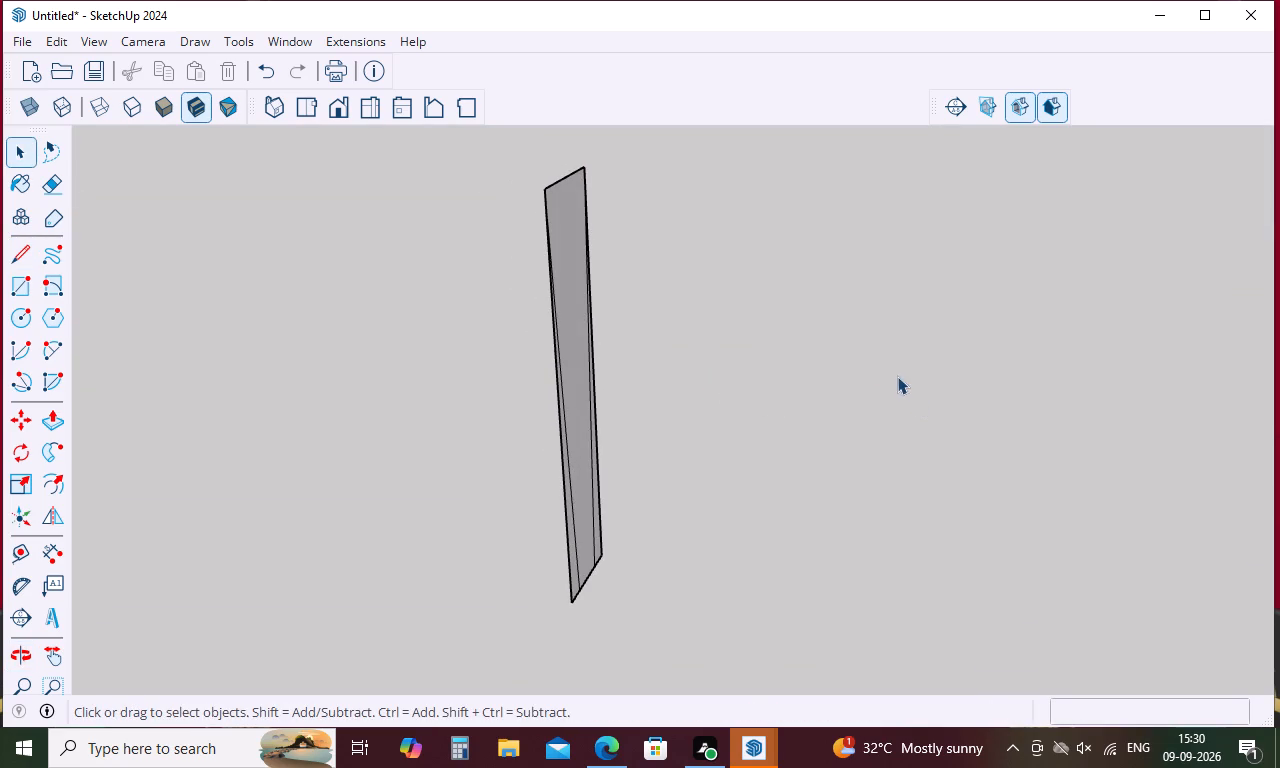
key("l")
left_click(544, 190)
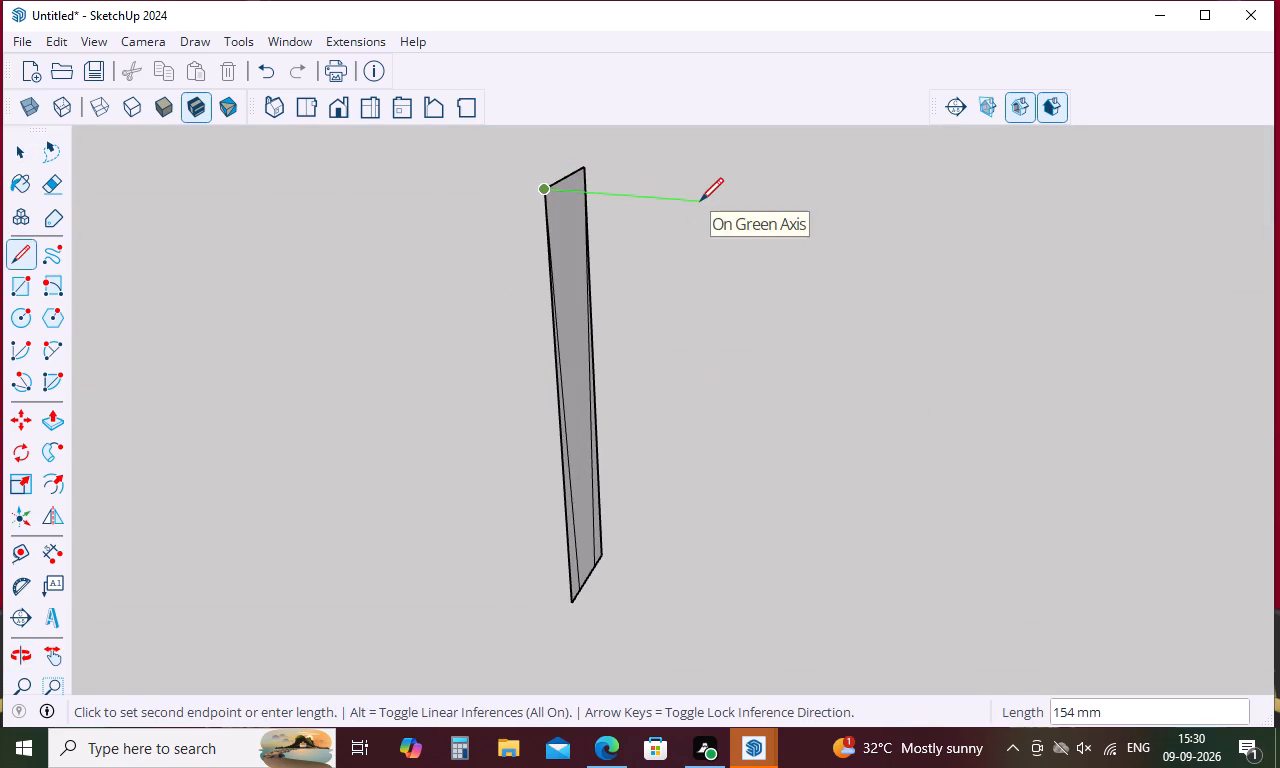
type("100")
key("Return")
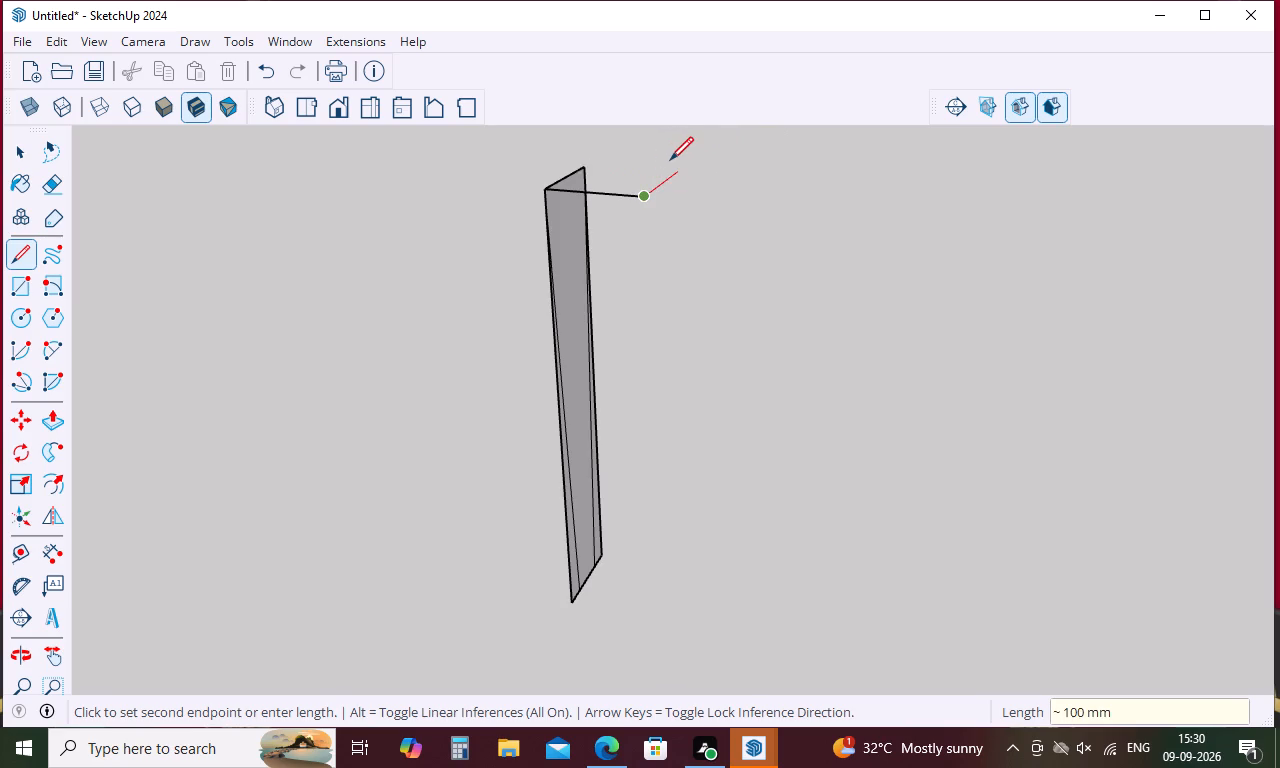
type("100")
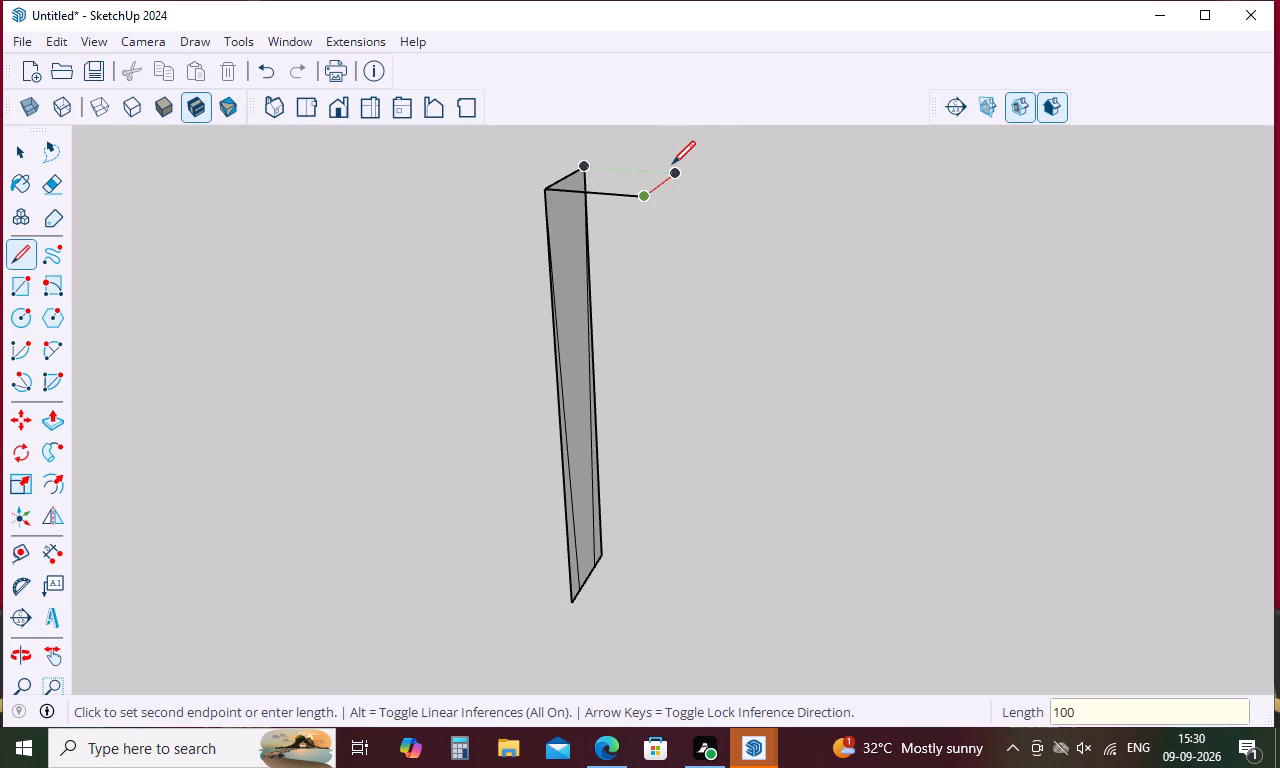
key("Return")
left_click(584, 170)
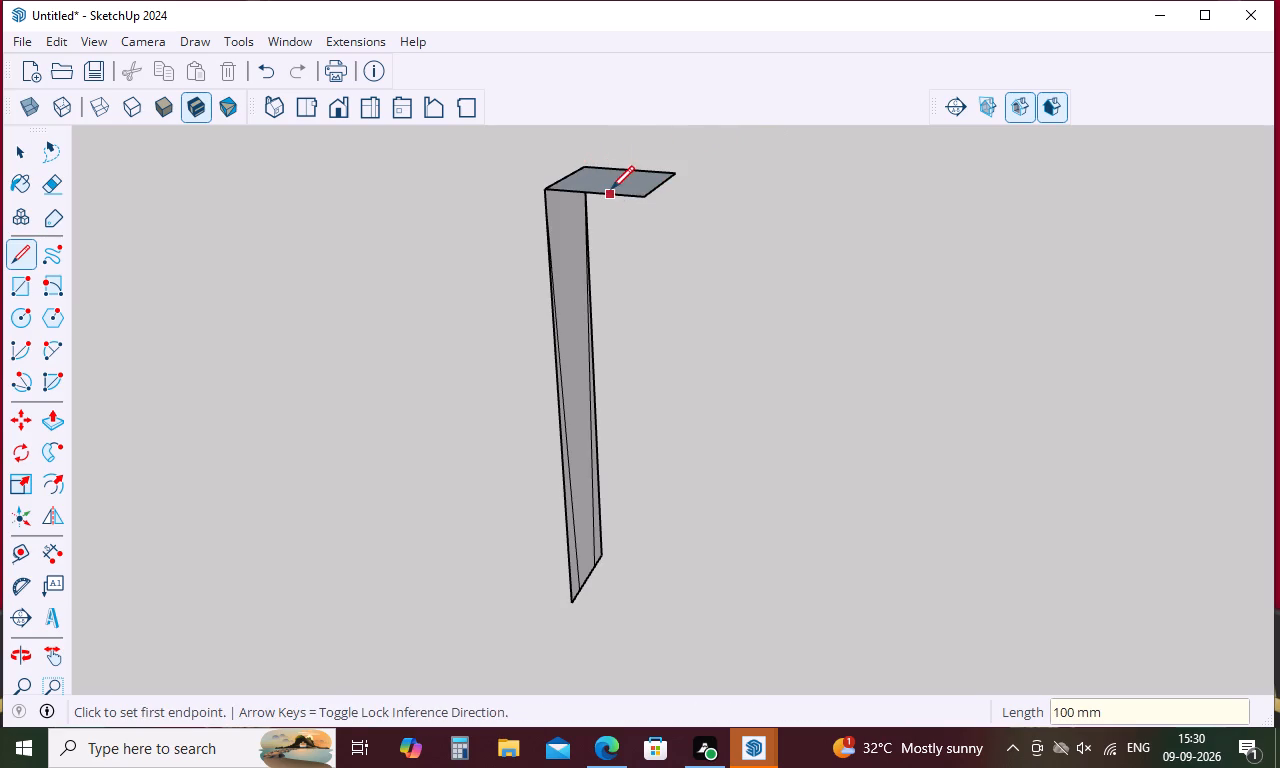
key("space")
Erase the vertical and bottom edges outside both taper lines, leaving only the tapered leg profile below the square.
middle_click_drag(644, 347, 551, 207)
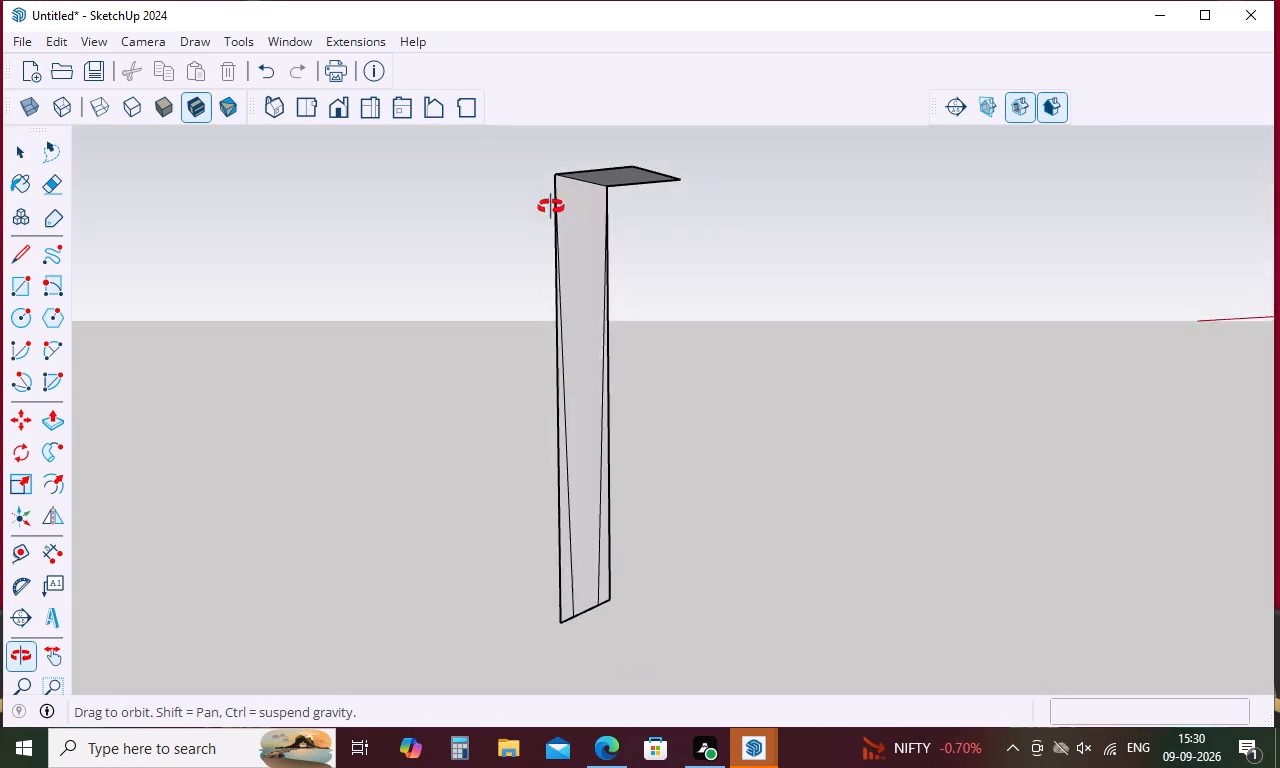
middle_click_drag(551, 207, 525, 202)
key("space")
key("e")
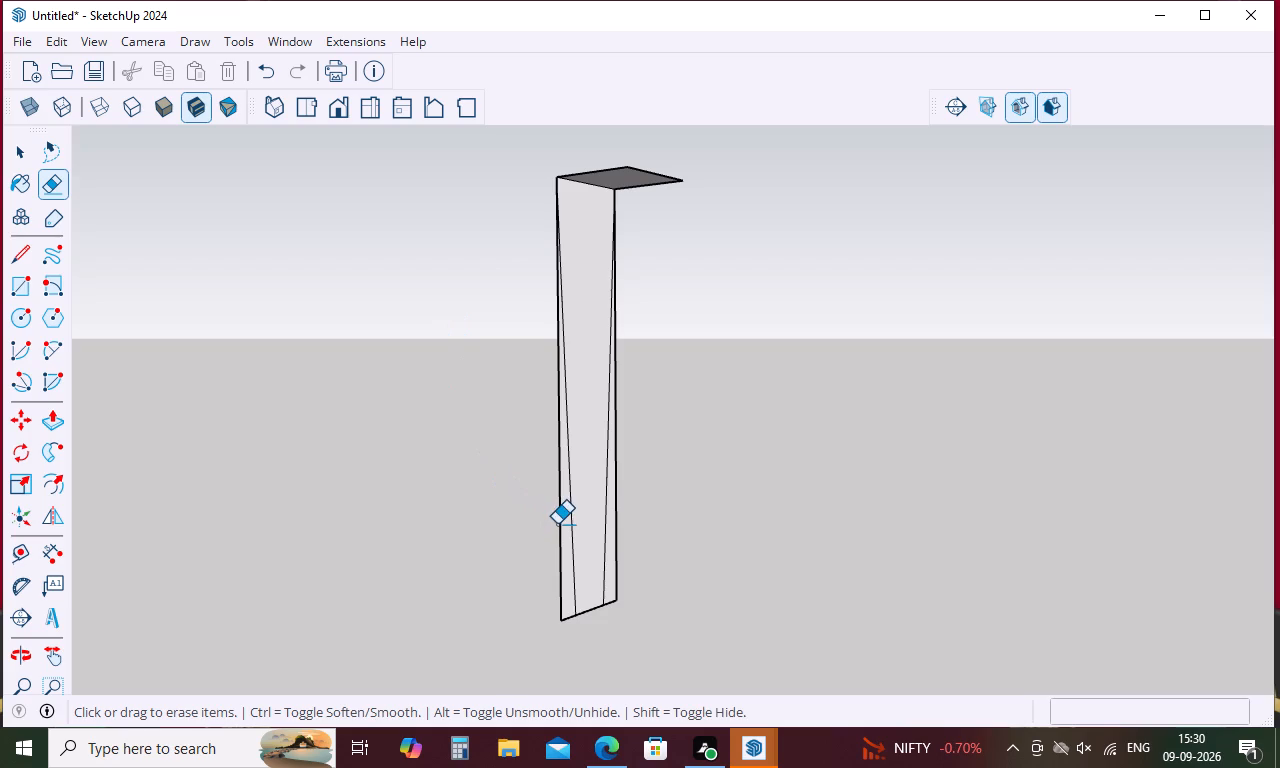
left_click(559, 510)
left_click(568, 625)
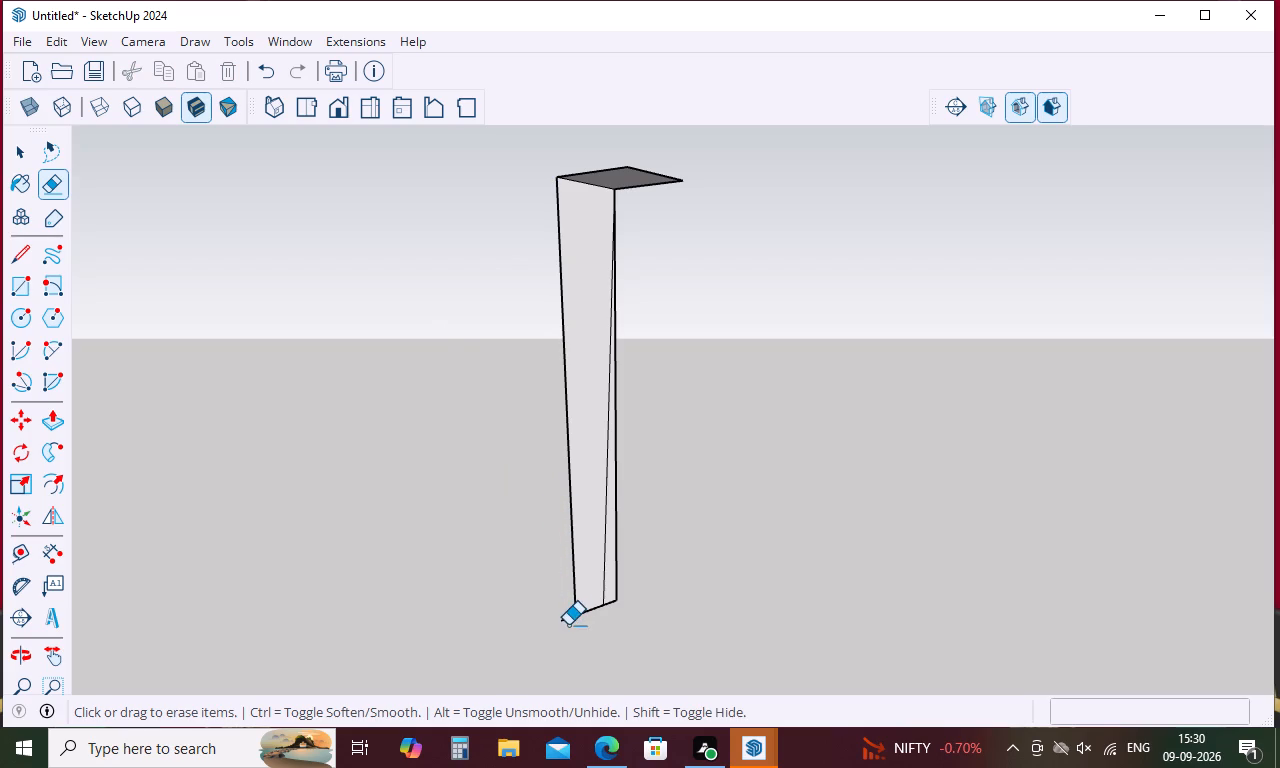
middle_click_drag(637, 604, 498, 487)
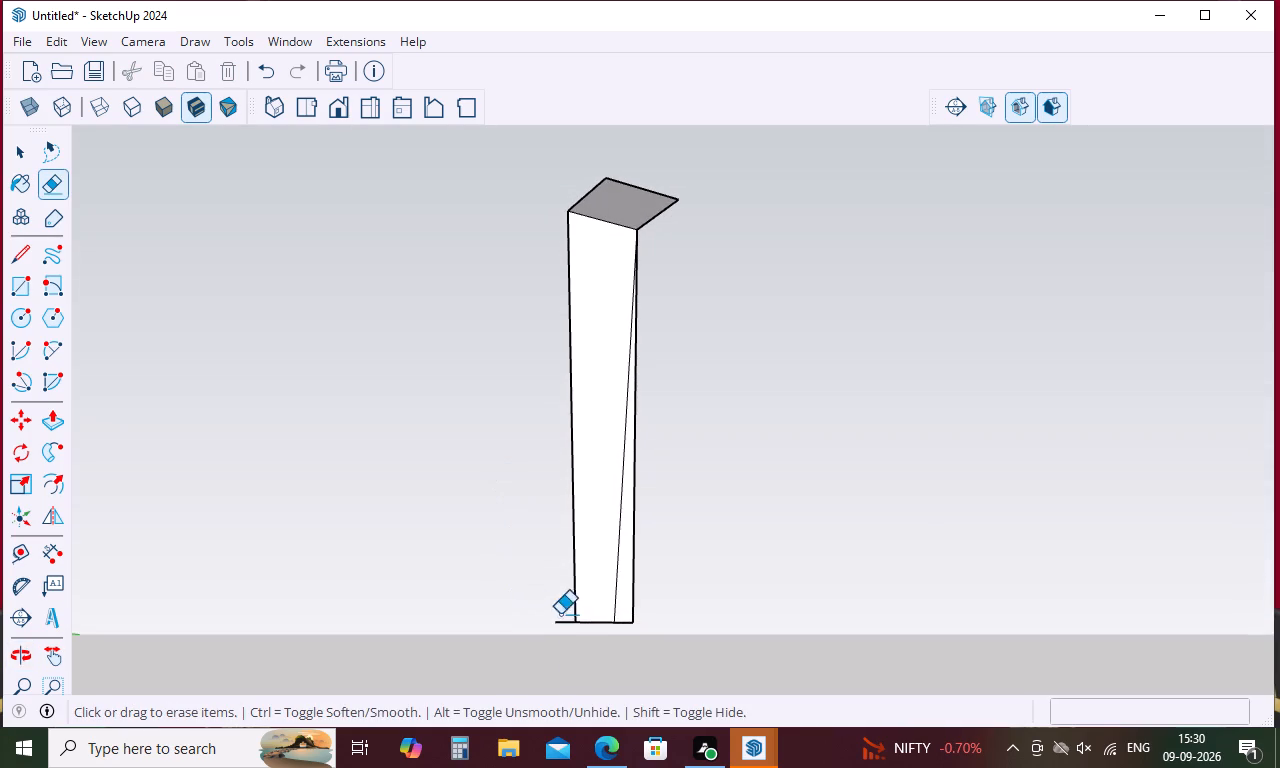
left_click_drag(560, 614, 567, 658)
left_click_drag(638, 583, 632, 629)
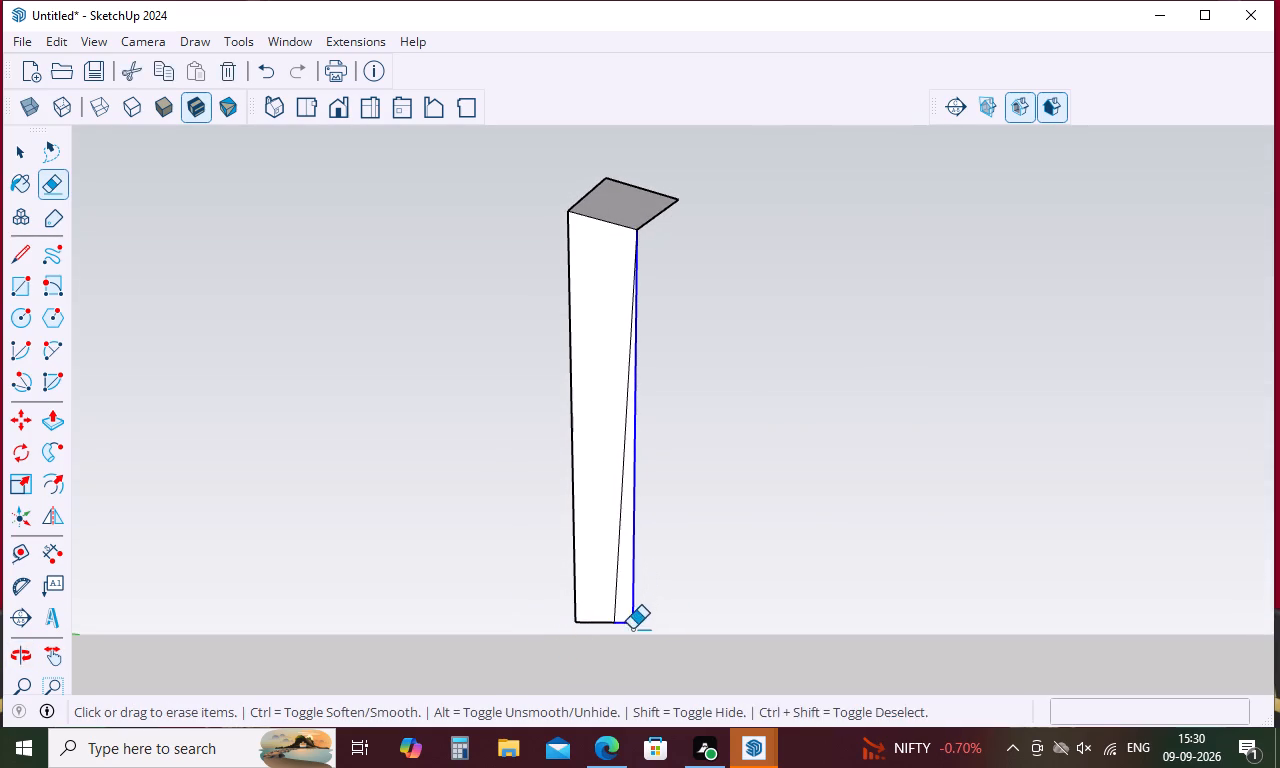
left_click_drag(632, 629, 630, 631)
Sweep the tapered leg profile around the 100 by 100 mm square with Follow Me to form the solid bench leg.
middle_click_drag(671, 561, 869, 646)
scroll(816, 473, "down", 4)
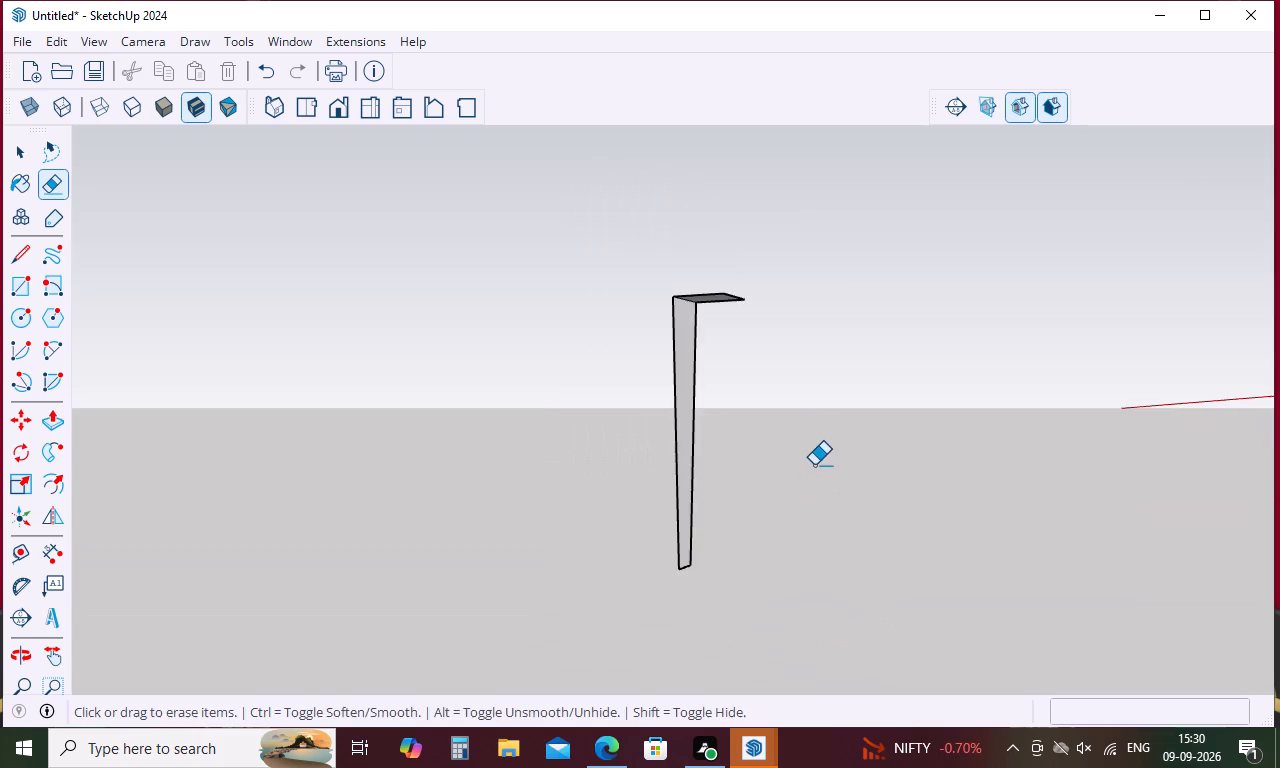
middle_click_drag(814, 465, 833, 596)
key("space")
left_click(707, 301)
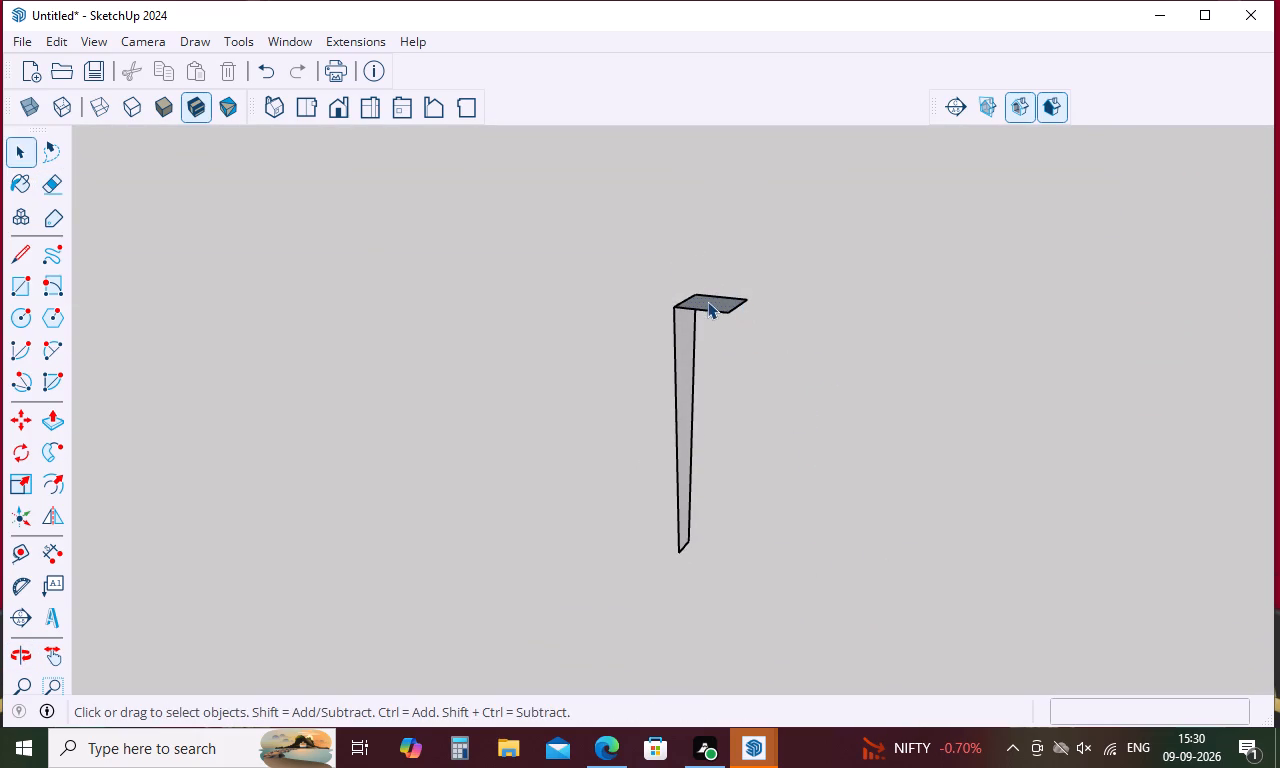
left_click(46, 449)
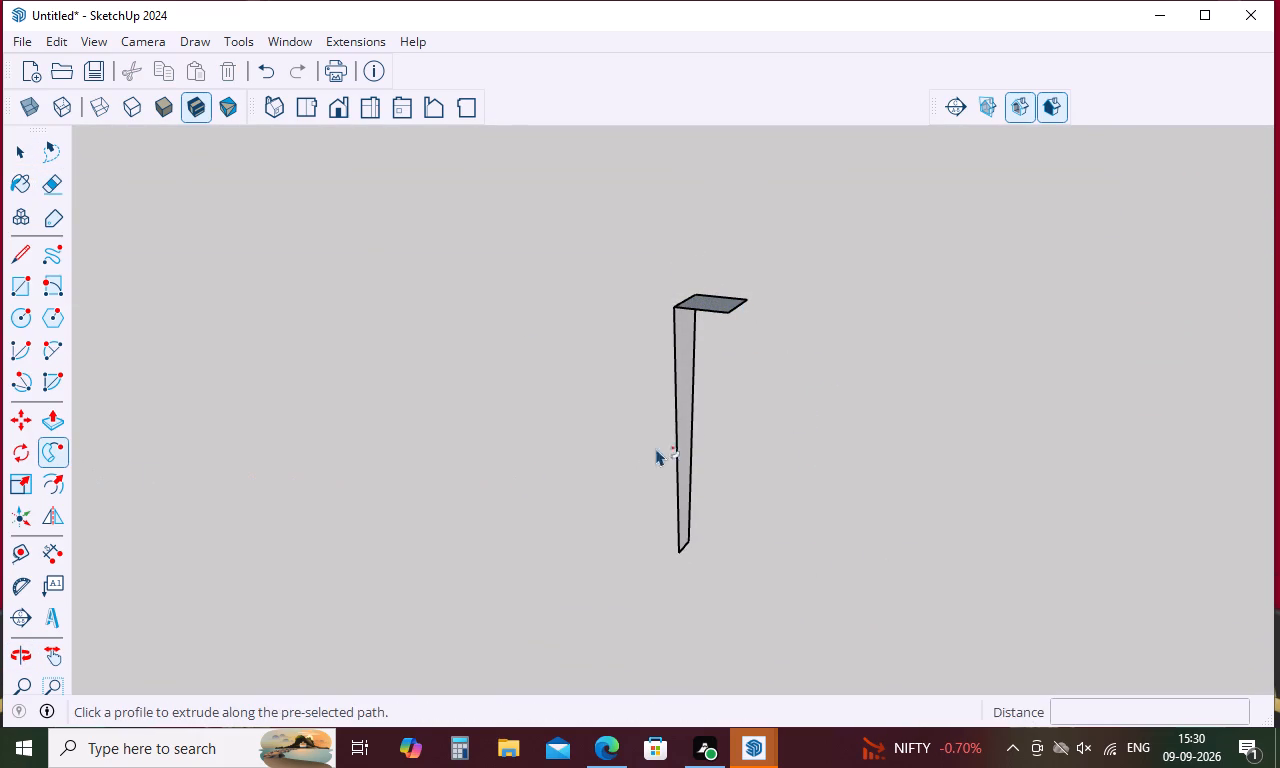
left_click(685, 447)
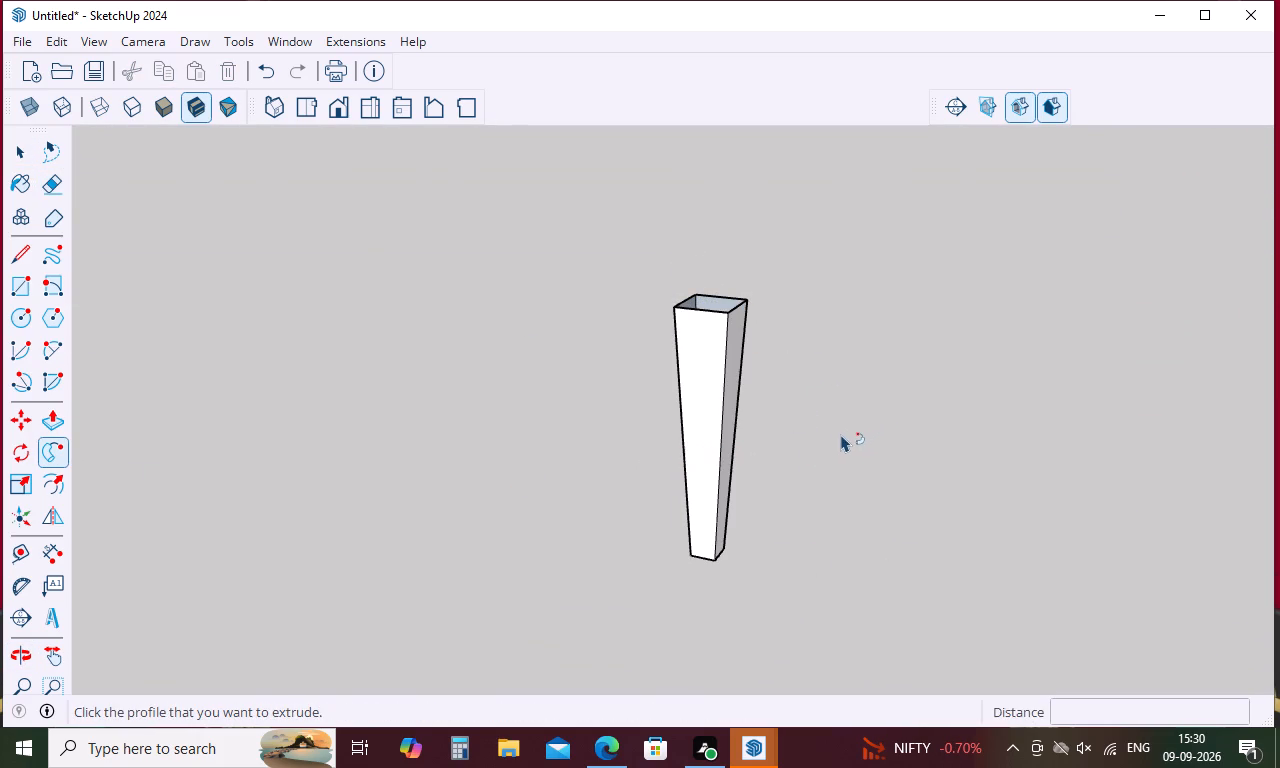
key("space")
Close the leg's open top by tracing a 100 mm line between two adjacent top corners.
key("l")
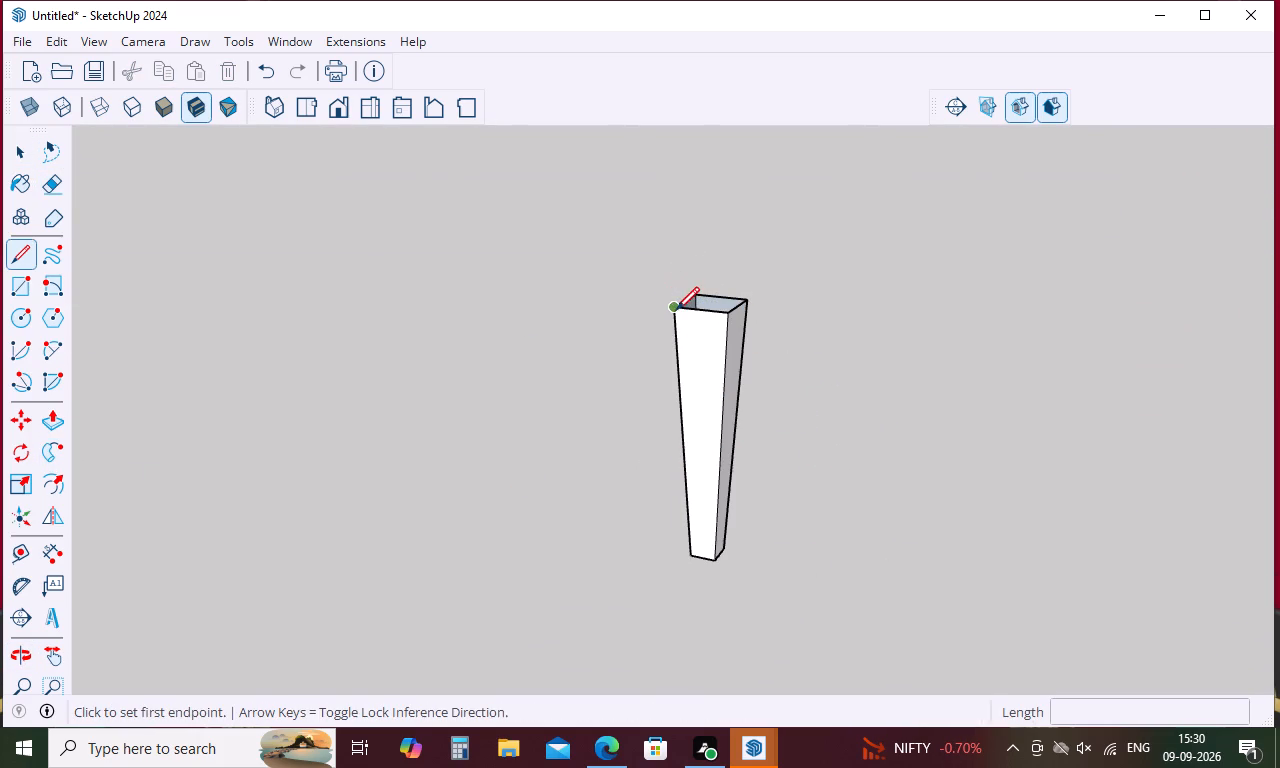
left_click(677, 310)
left_click(726, 316)
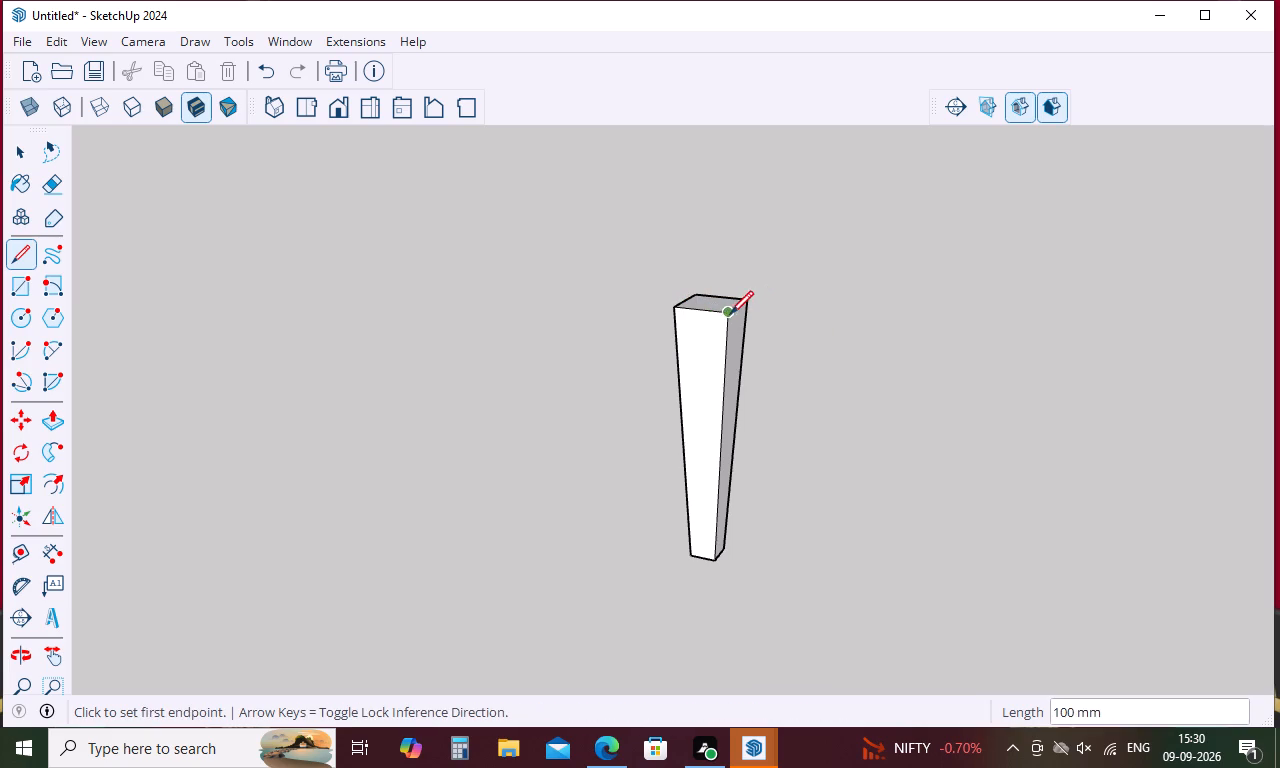
key("space")
Examine the tapered bench leg from all sides and compare it with the table's moulded legs.
middle_click_drag(798, 492, 792, 406)
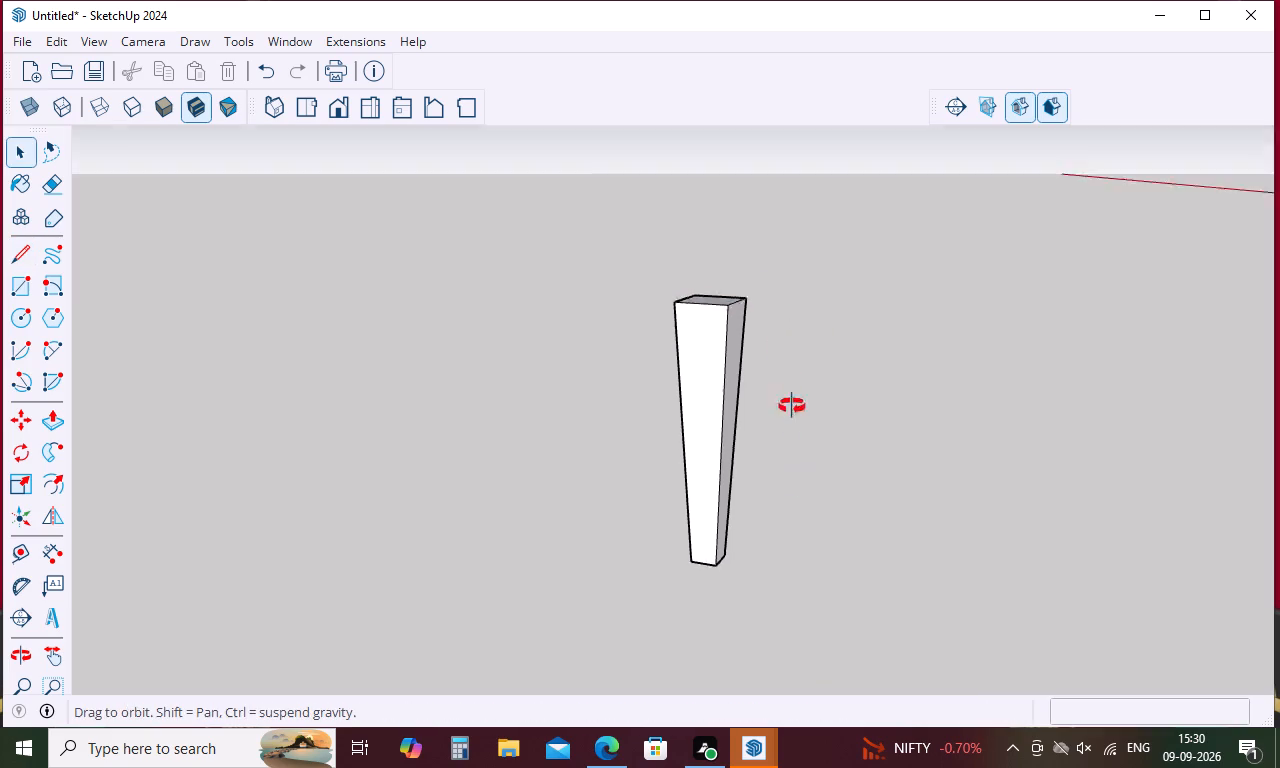
middle_click_drag(792, 406, 731, 59)
middle_click_drag(795, 279, 759, 578)
middle_click_drag(878, 307, 722, 531)
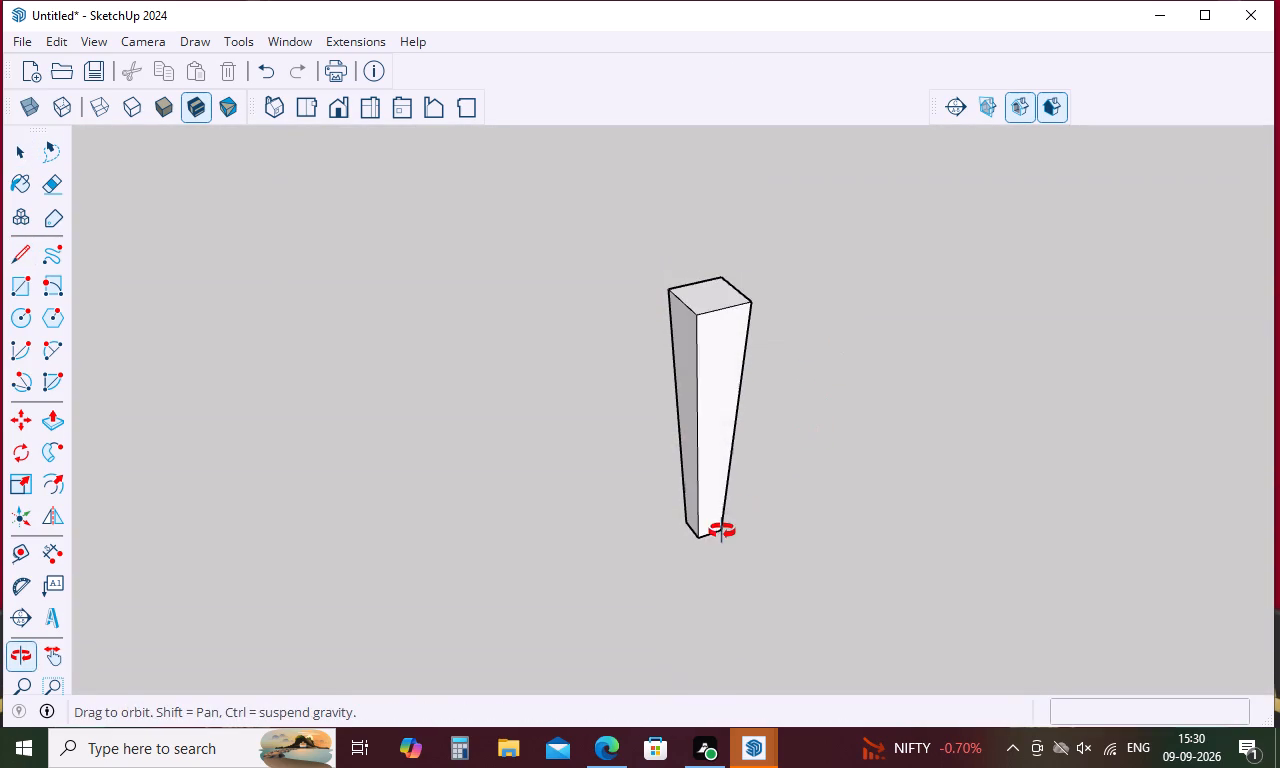
middle_click_drag(722, 531, 712, 527)
scroll(767, 424, "down", 14)
middle_click_drag(784, 444, 720, 449)
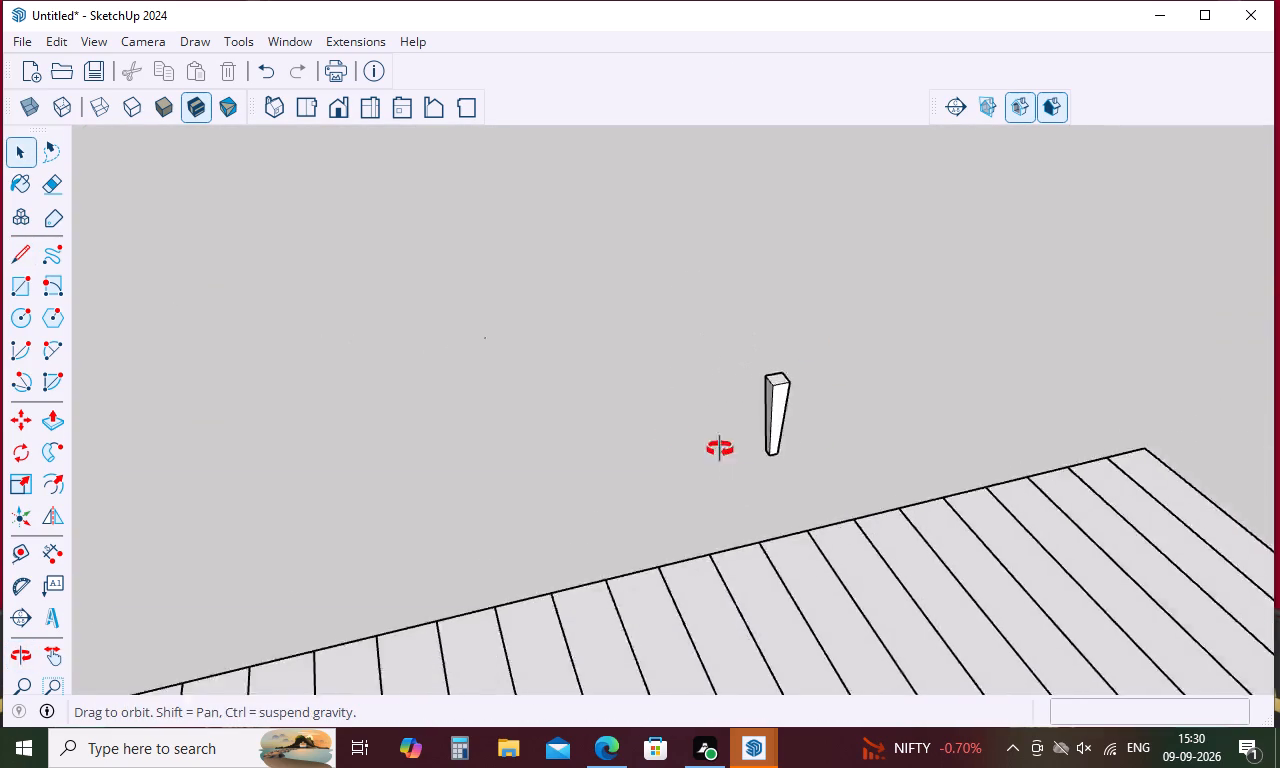
middle_click_drag(720, 449, 633, 350)
scroll(630, 332, "down", 5)
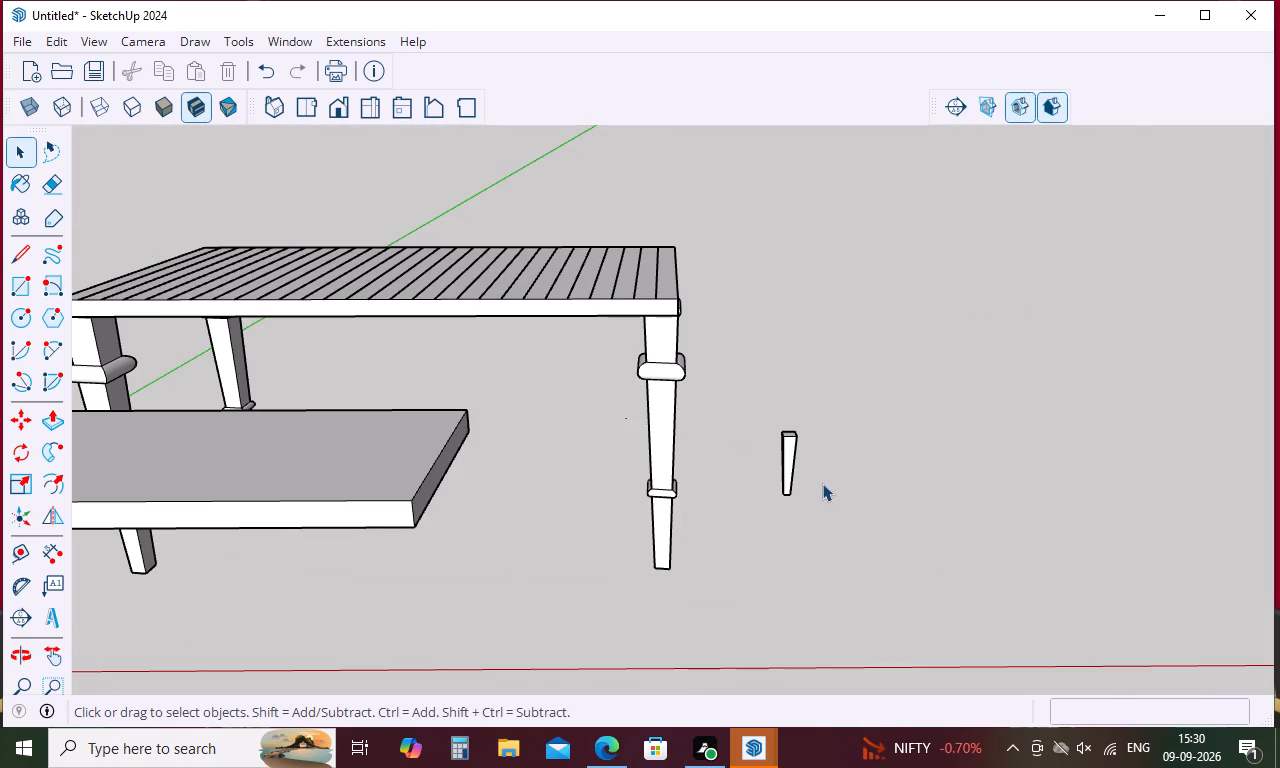
scroll(785, 496, "up", 4)
scroll(798, 409, "down", 2)
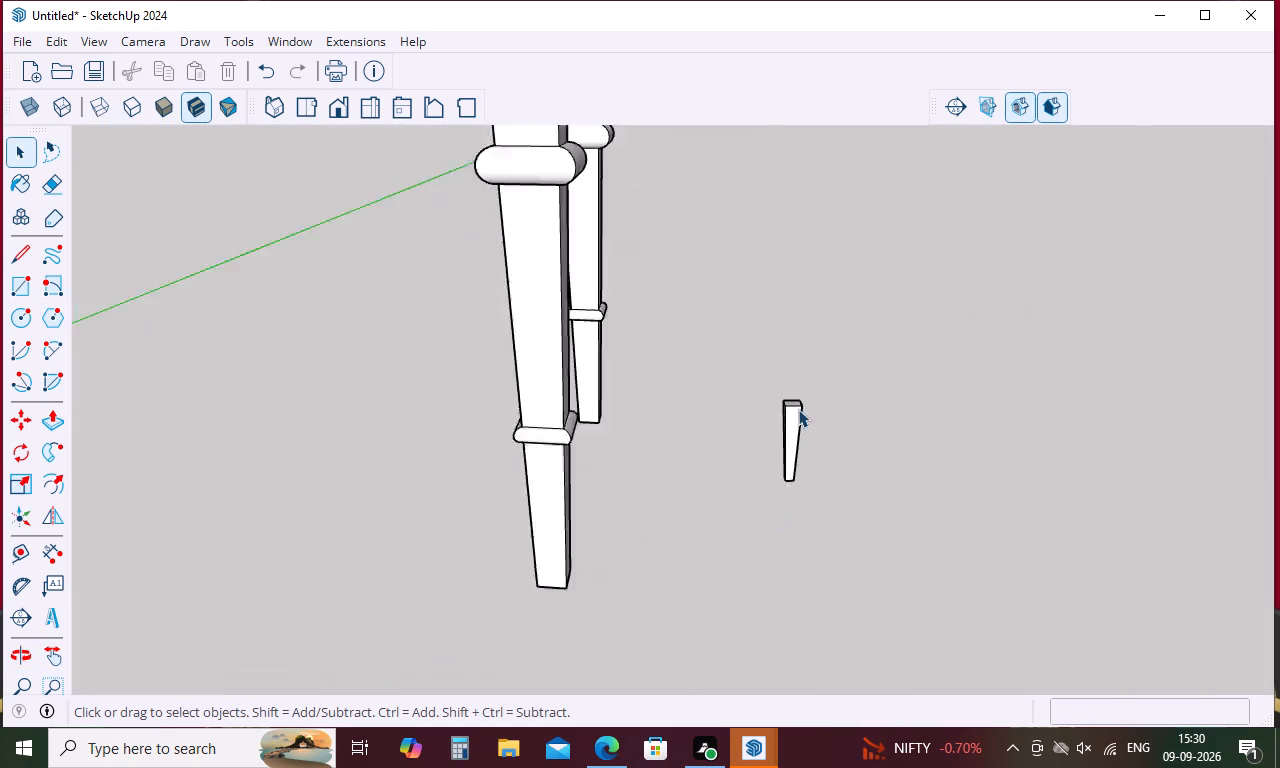
scroll(798, 409, "down", 2)
scroll(796, 486, "up", 7)
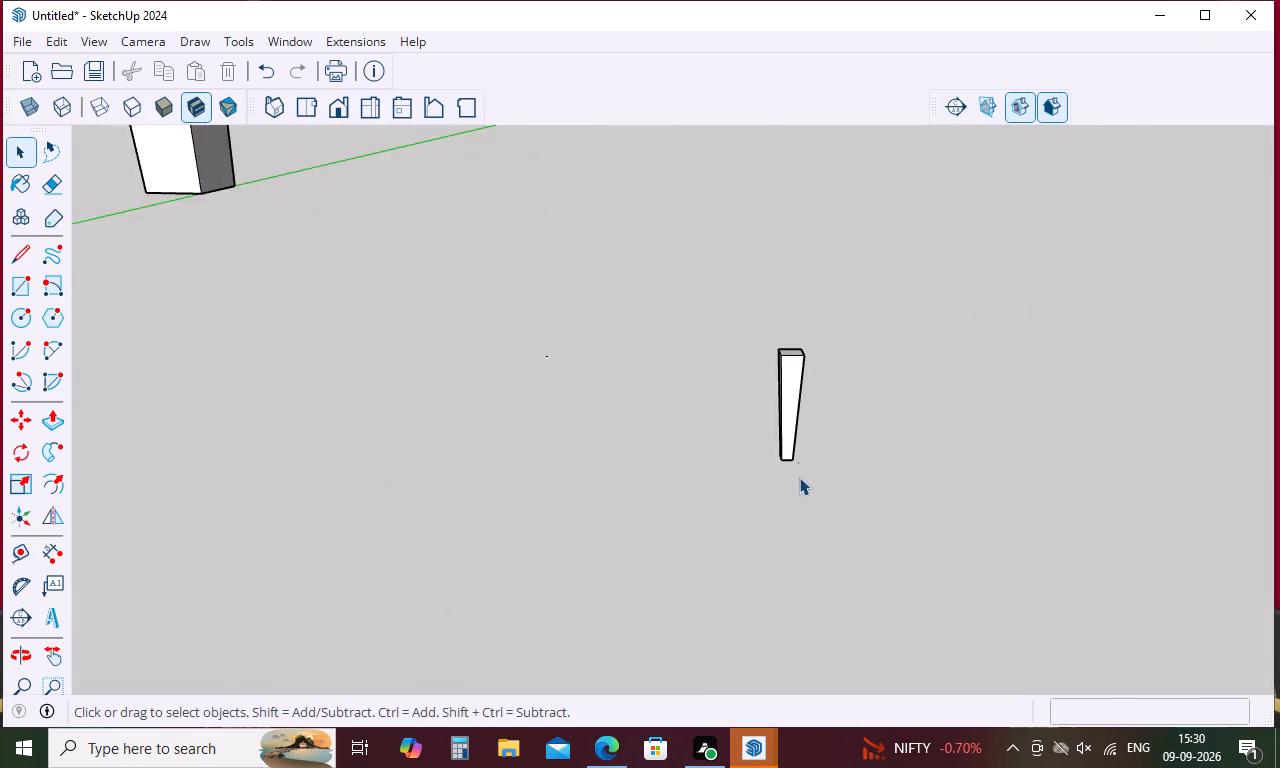
Draw a 50 mm line outward along the red axis from the leg's sloping edge, near the top.
middle_click_drag(799, 477, 793, 396)
scroll(800, 475, "up", 10)
scroll(801, 454, "down", 4)
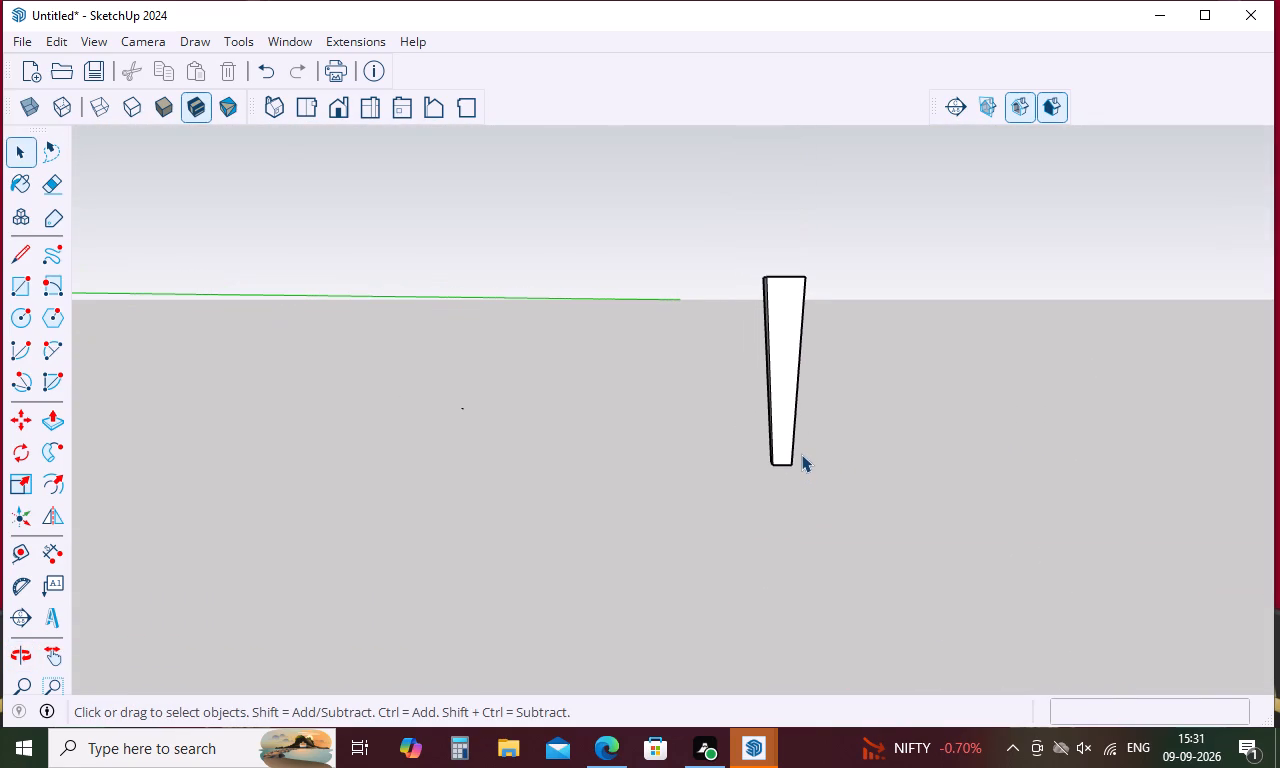
key("space")
key("l")
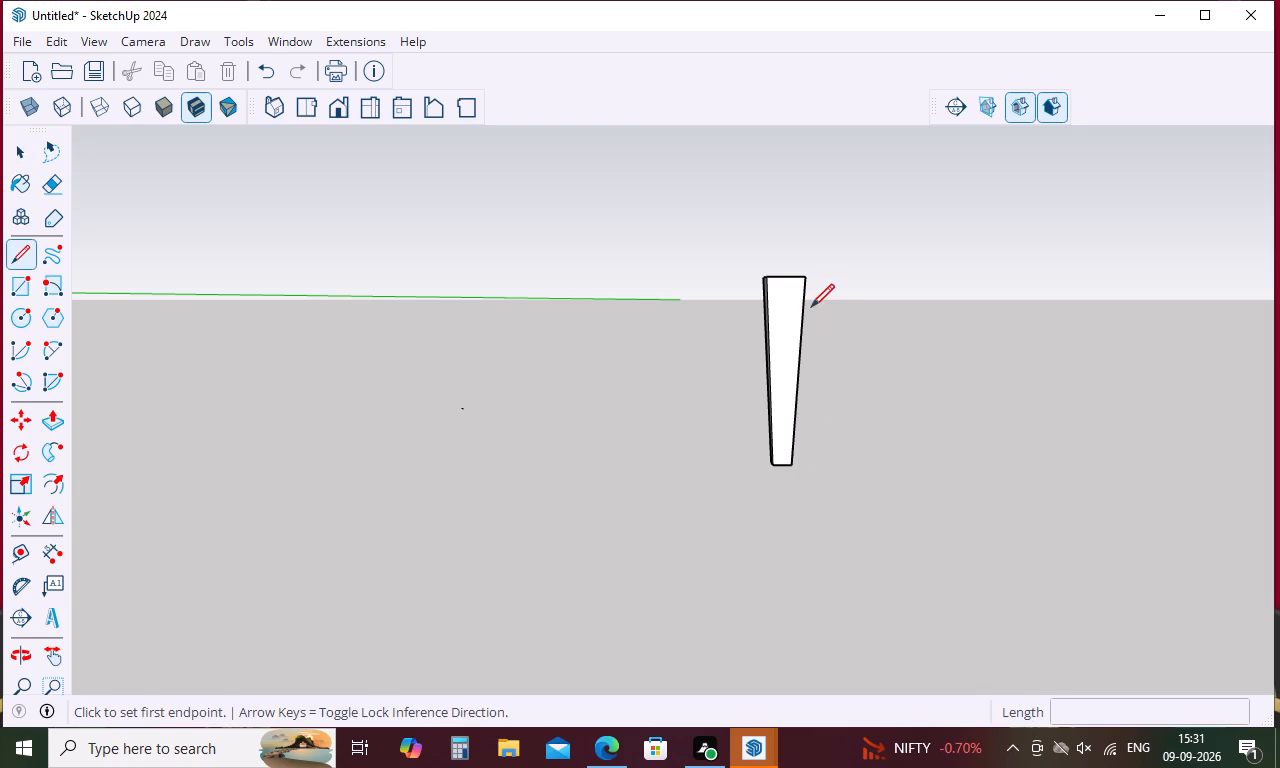
scroll(806, 315, "up", 4)
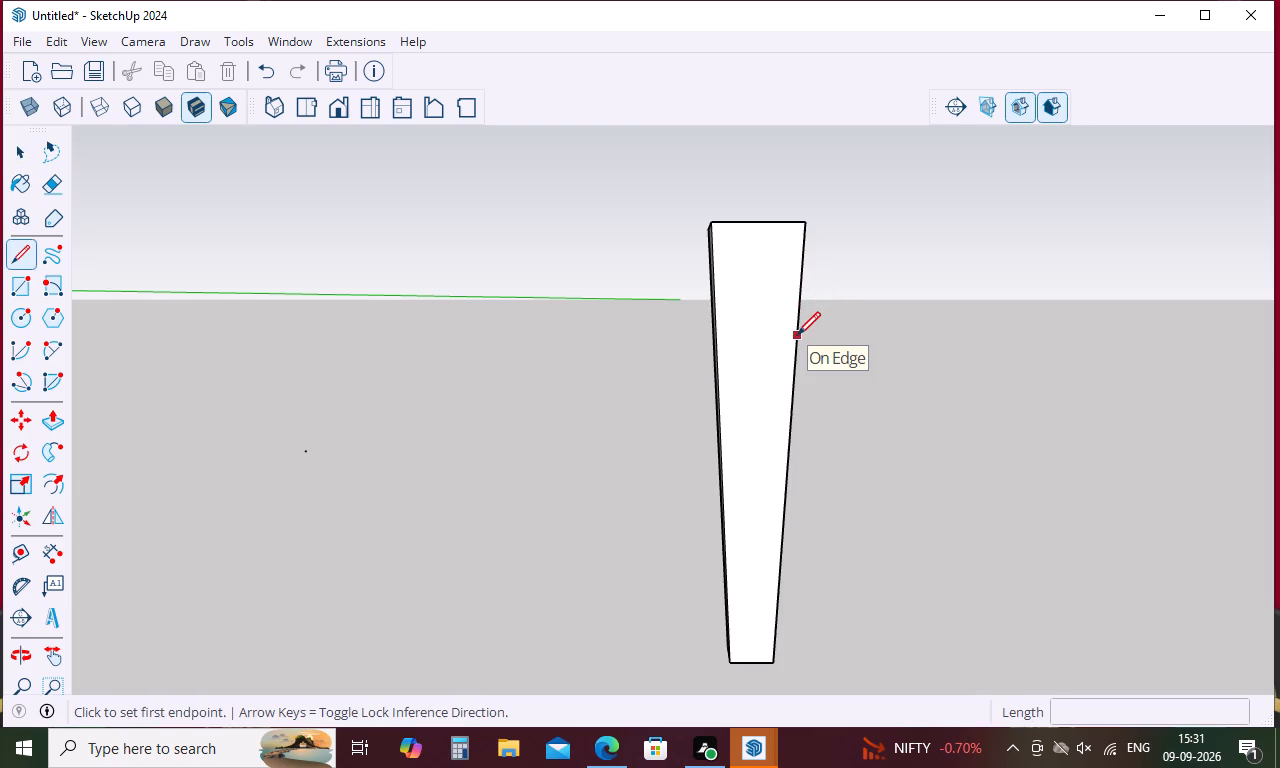
left_click(802, 310)
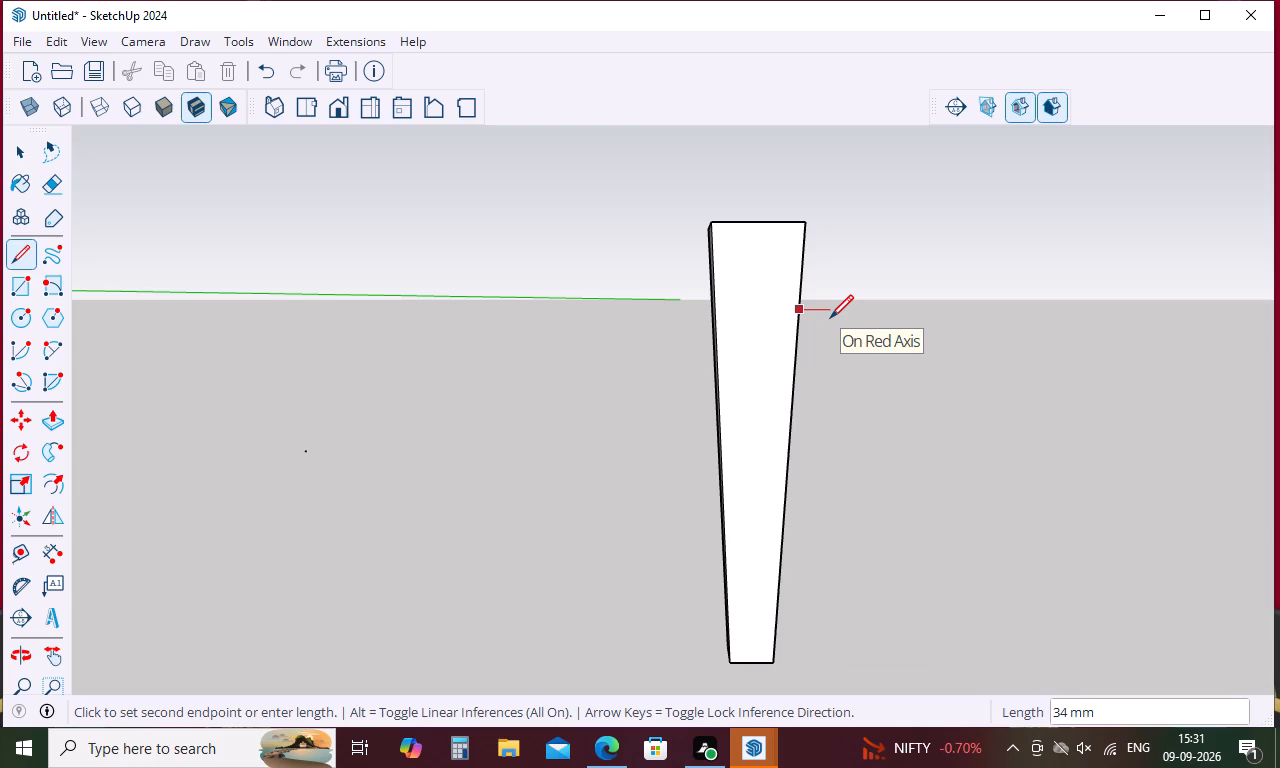
key("5")
key("0")
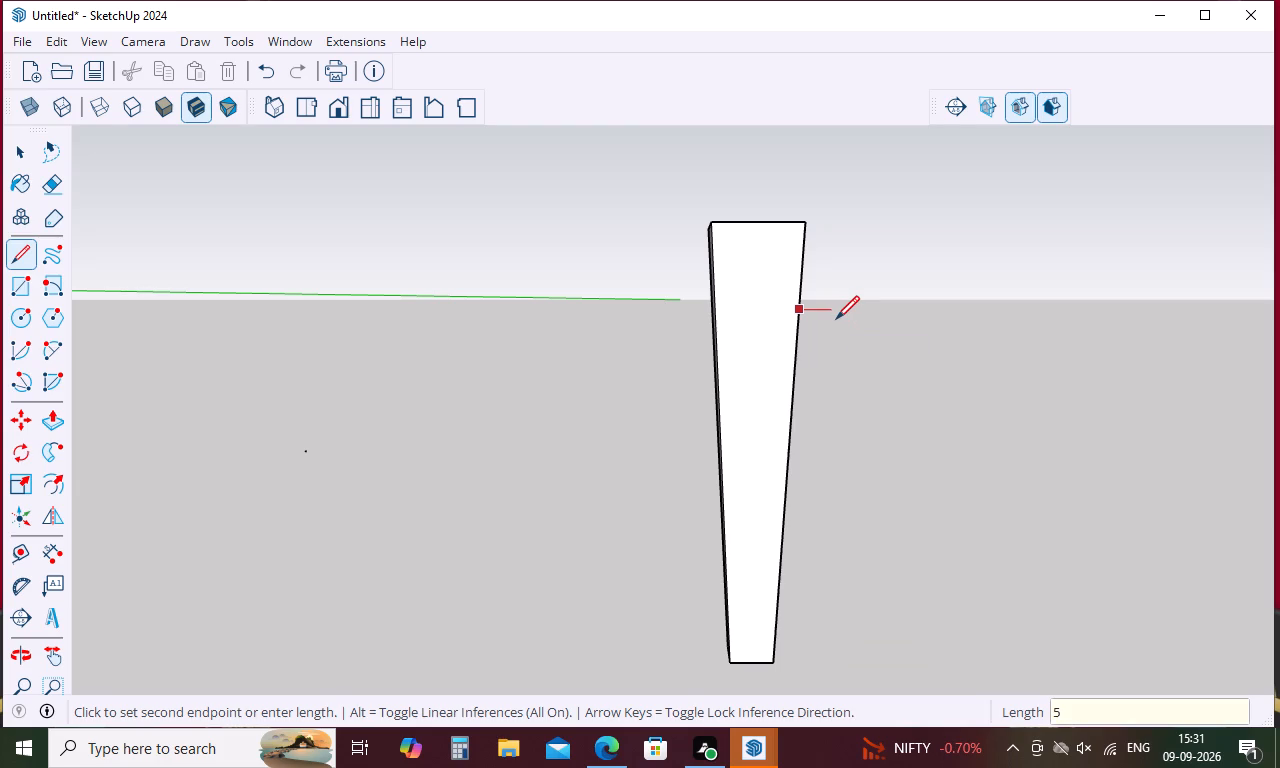
key("Return")
key("space")
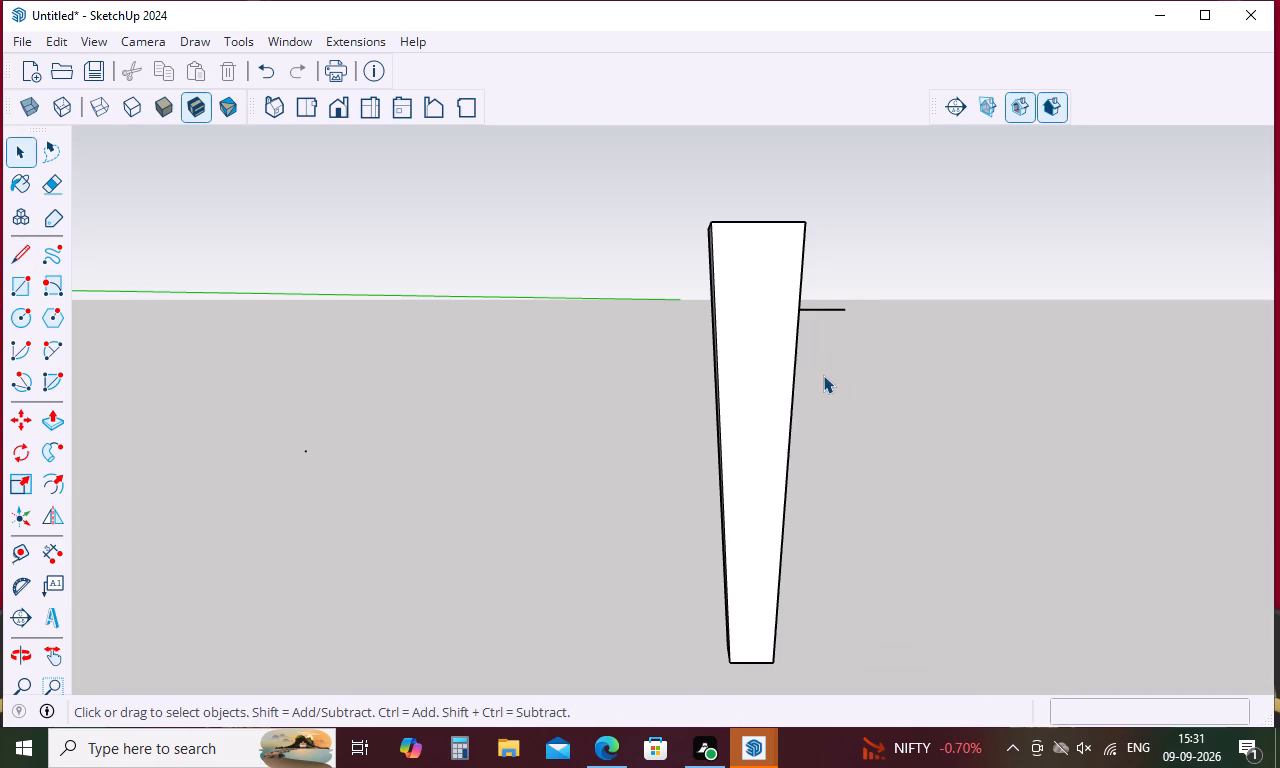
Draw a circle of about 32 mm radius at the 50 mm line's inner end and erase the half on the leg face.
key("c")
left_click(798, 309)
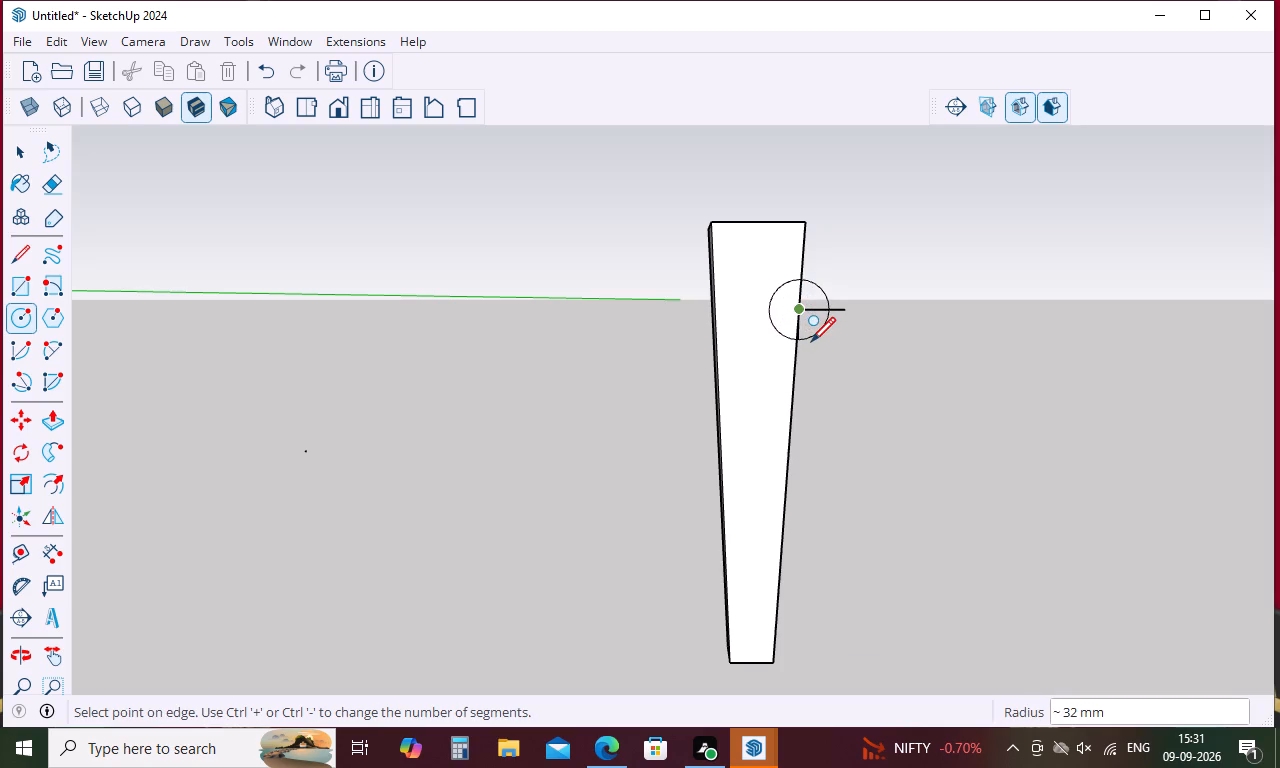
left_click(811, 340)
key("space")
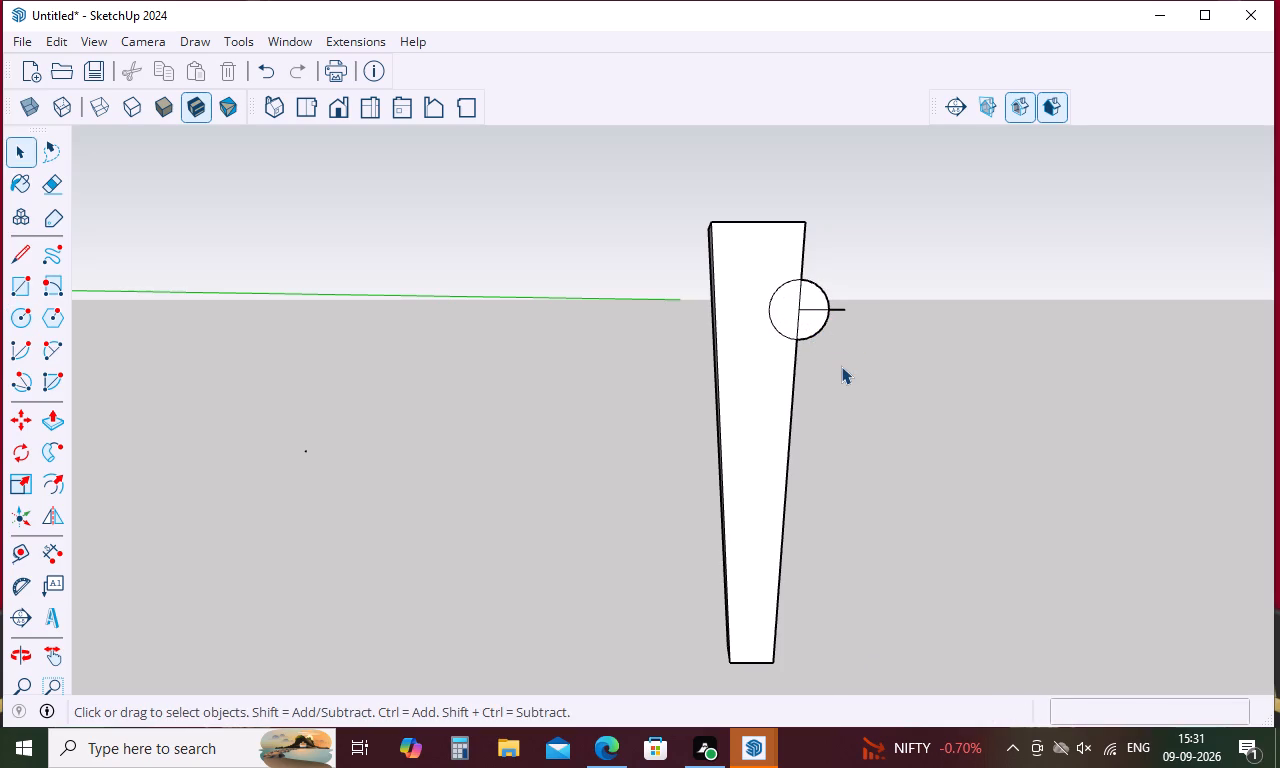
key("e")
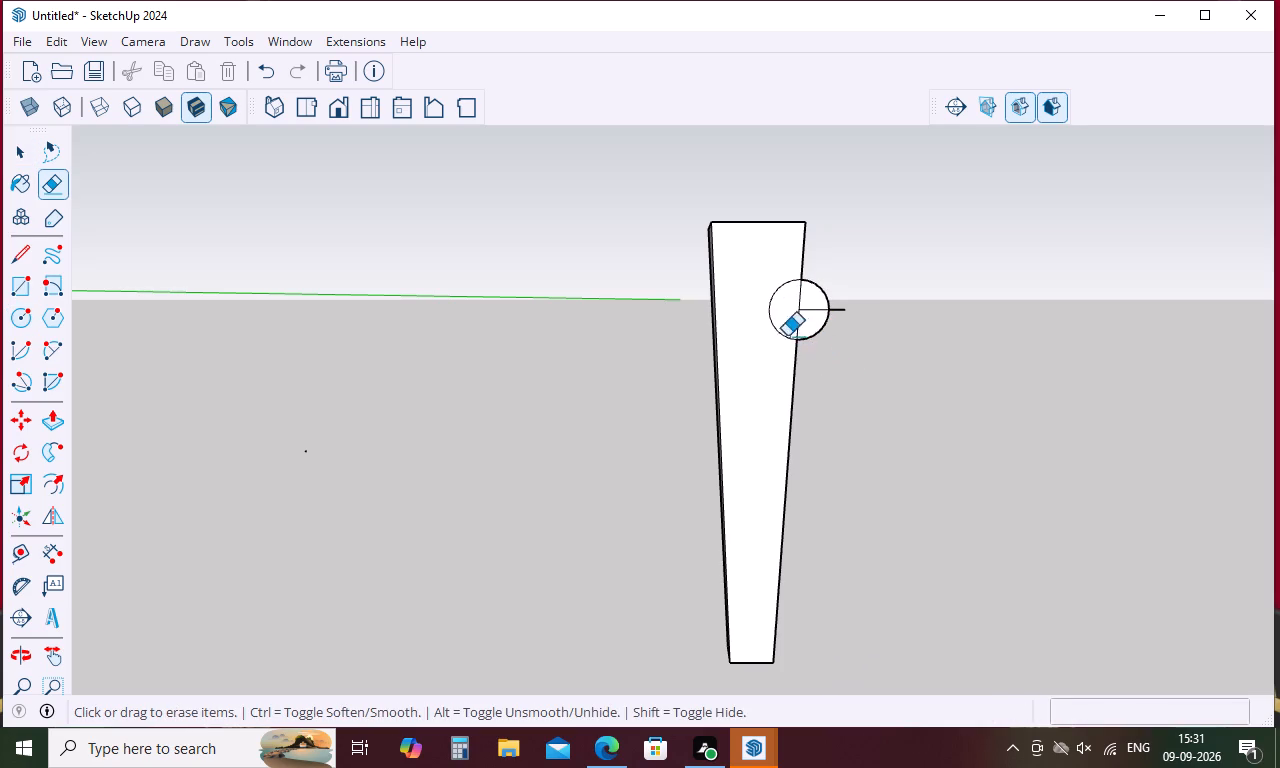
left_click_drag(778, 289, 767, 338)
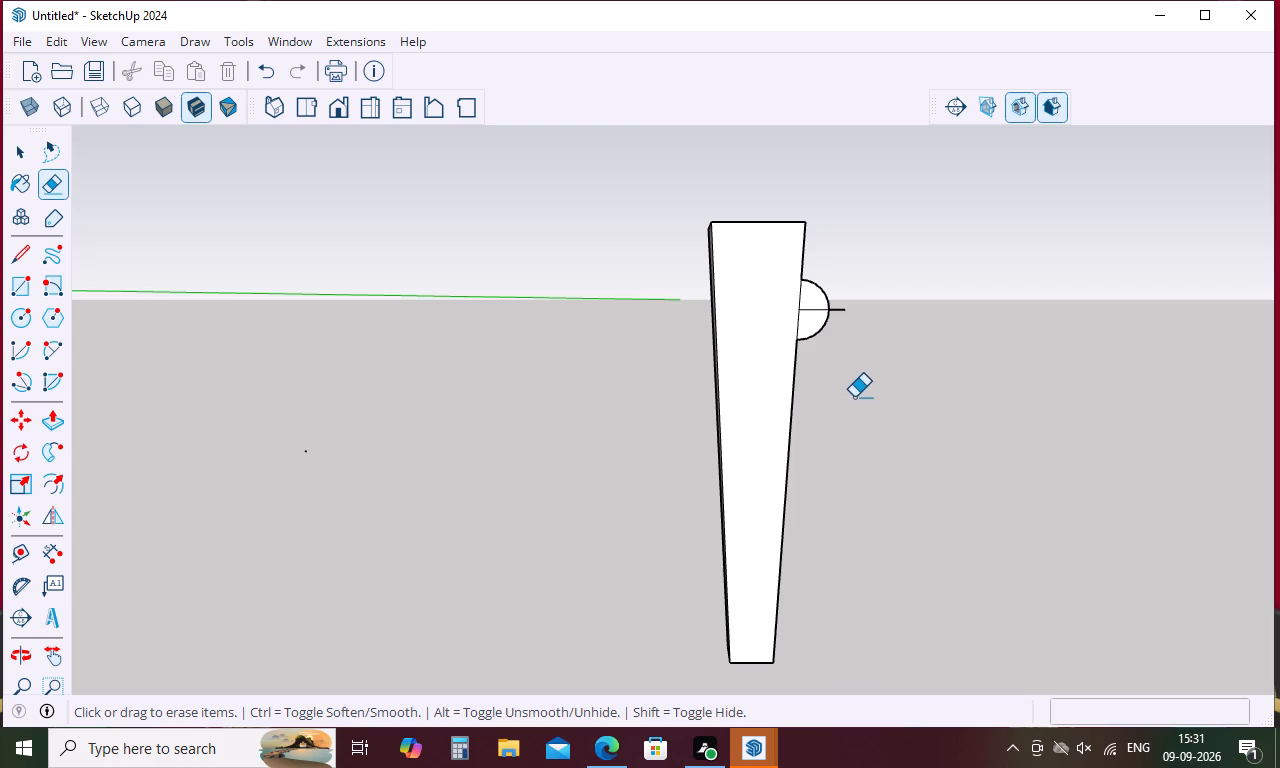
Draw a 12.5 mm line outward along the red axis from the same sloping edge, in the lower part of the leg.
key("l")
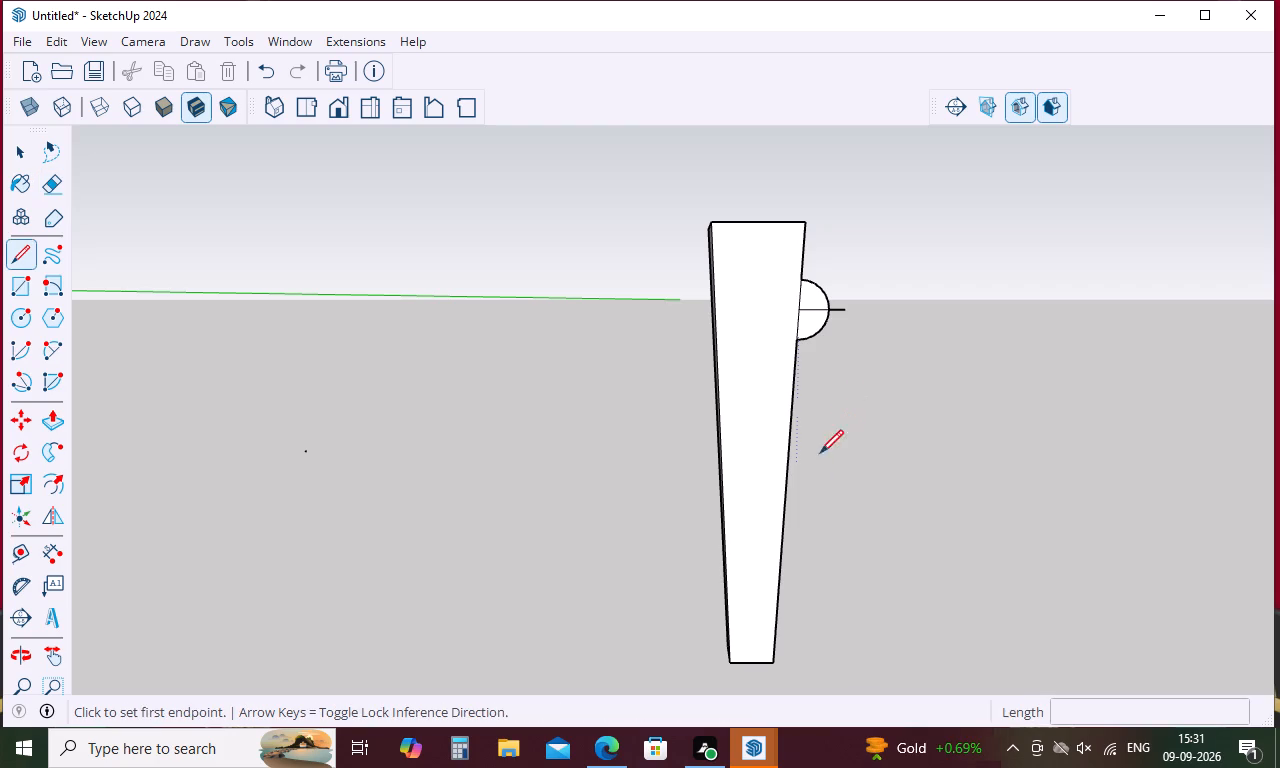
left_click(783, 538)
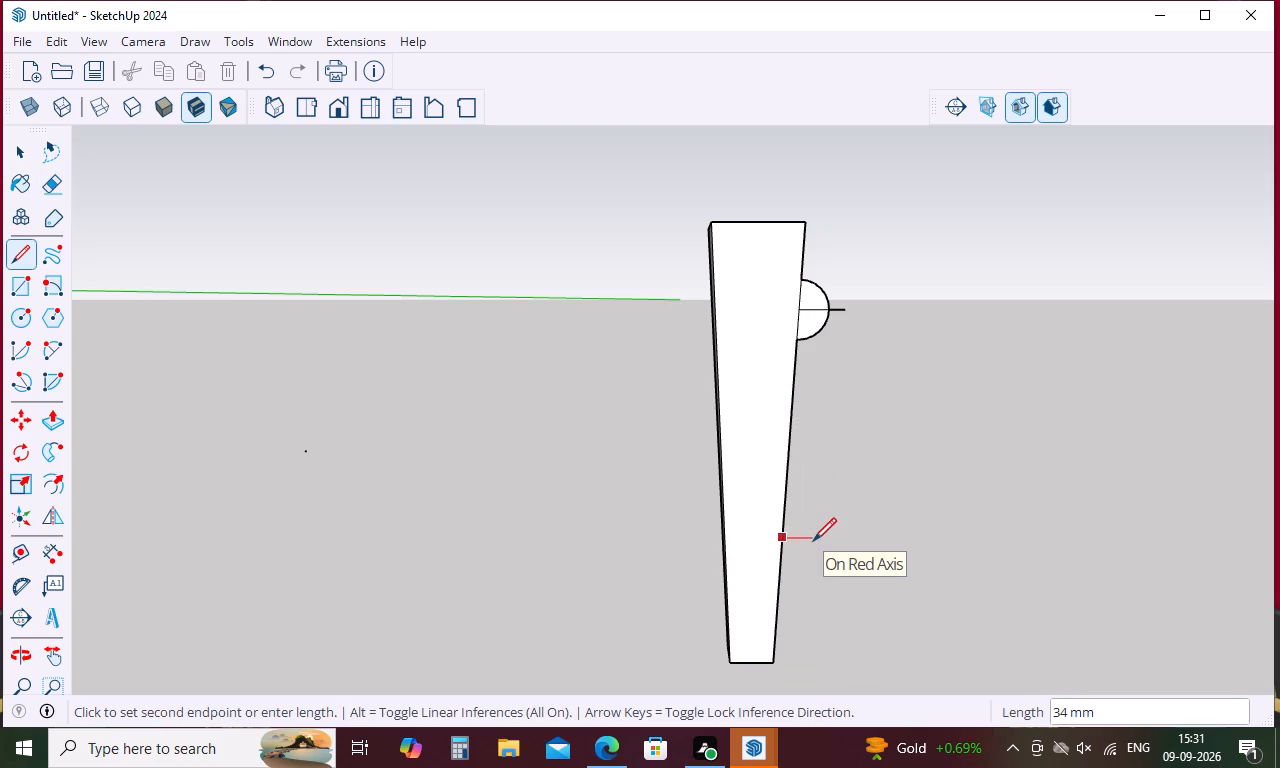
type("12.")
key("5")
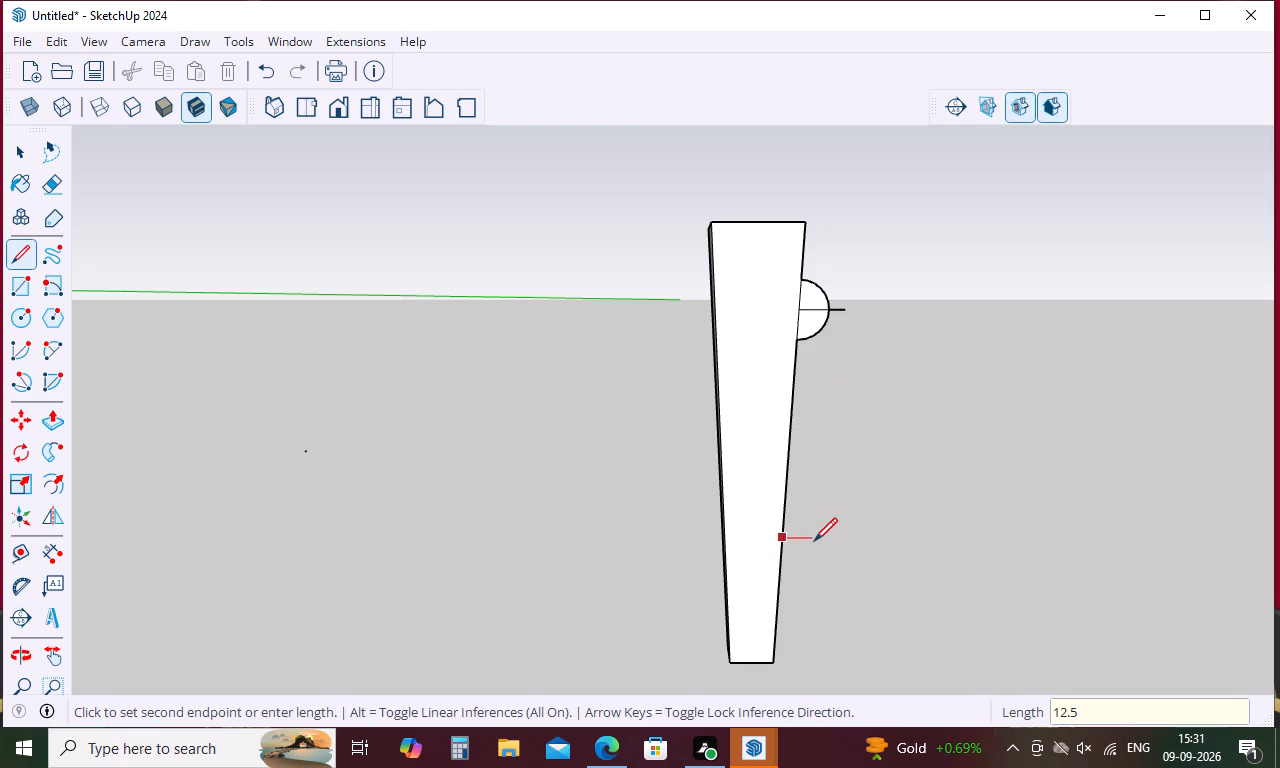
key("Return")
key("space")
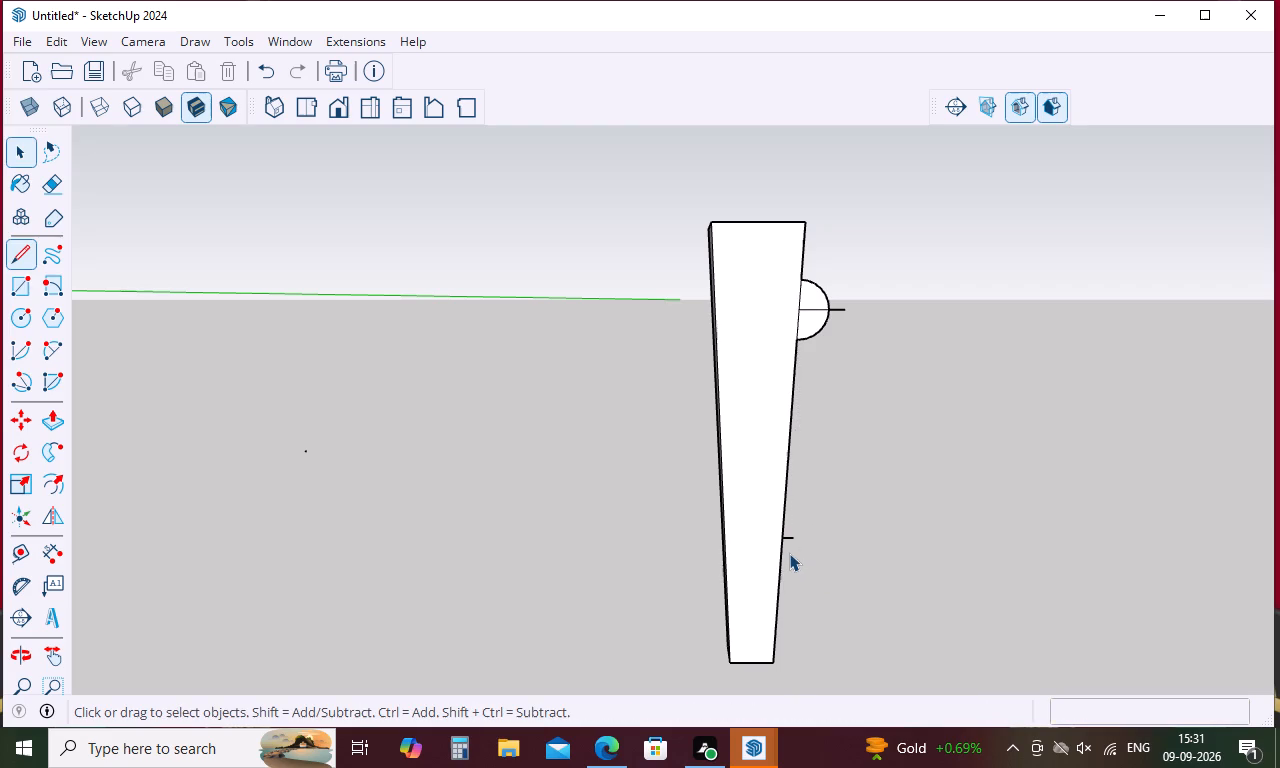
Draw a circle of about 13 mm radius centred on the lower line's inner end, reaching its outer end.
key("c")
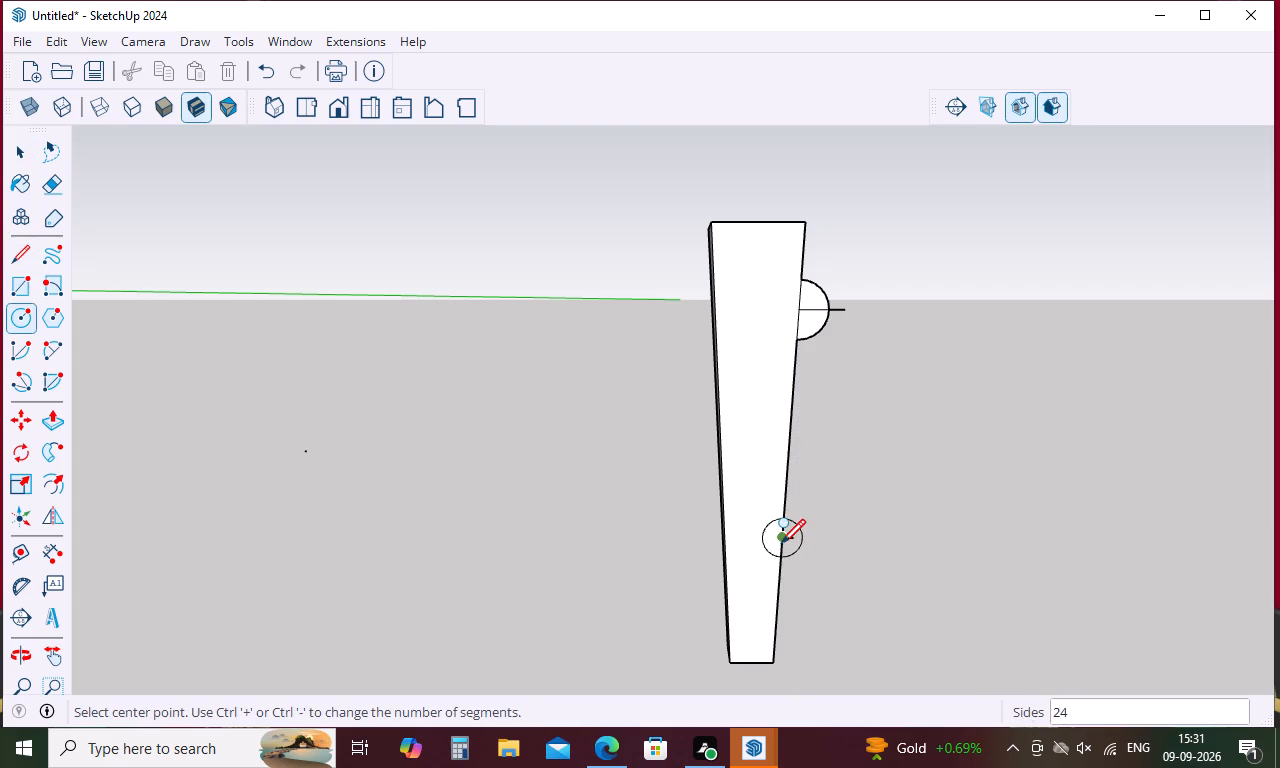
left_click(784, 538)
scroll(793, 538, "up", 6)
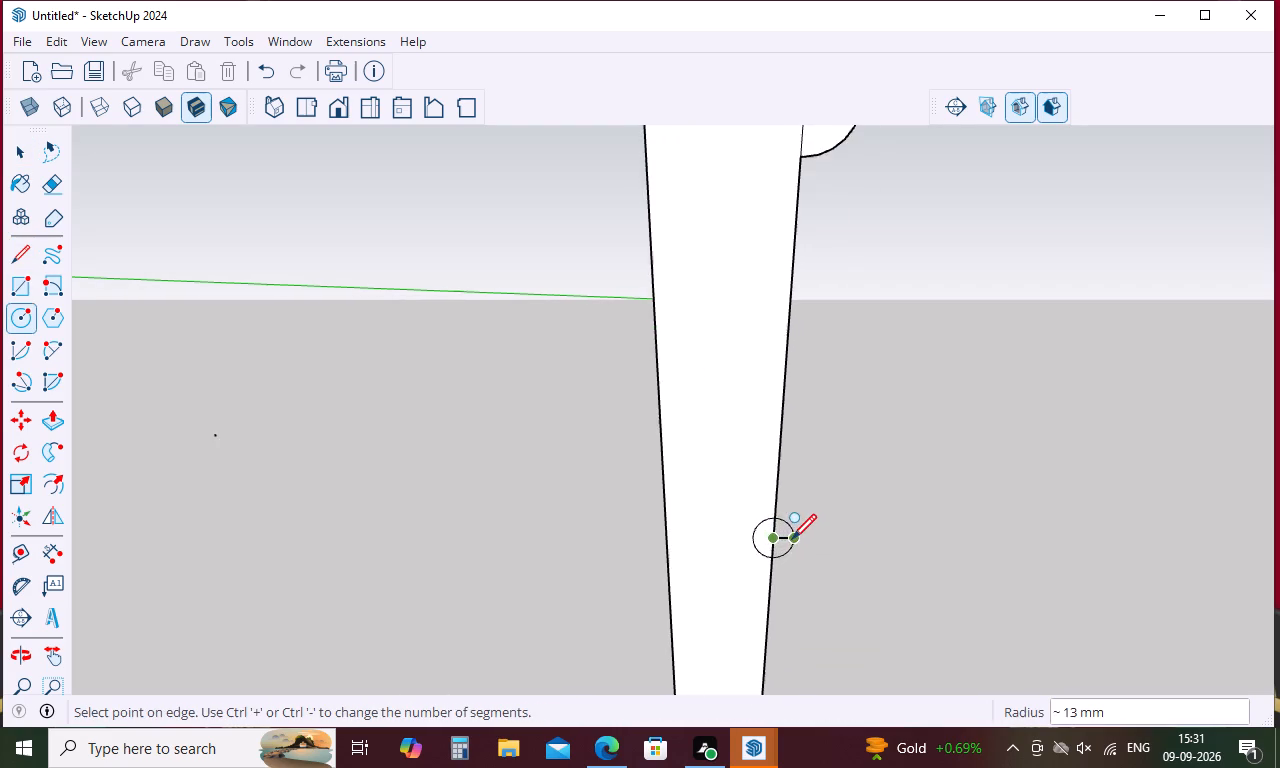
scroll(781, 535, "up", 4)
scroll(781, 531, "down", 5)
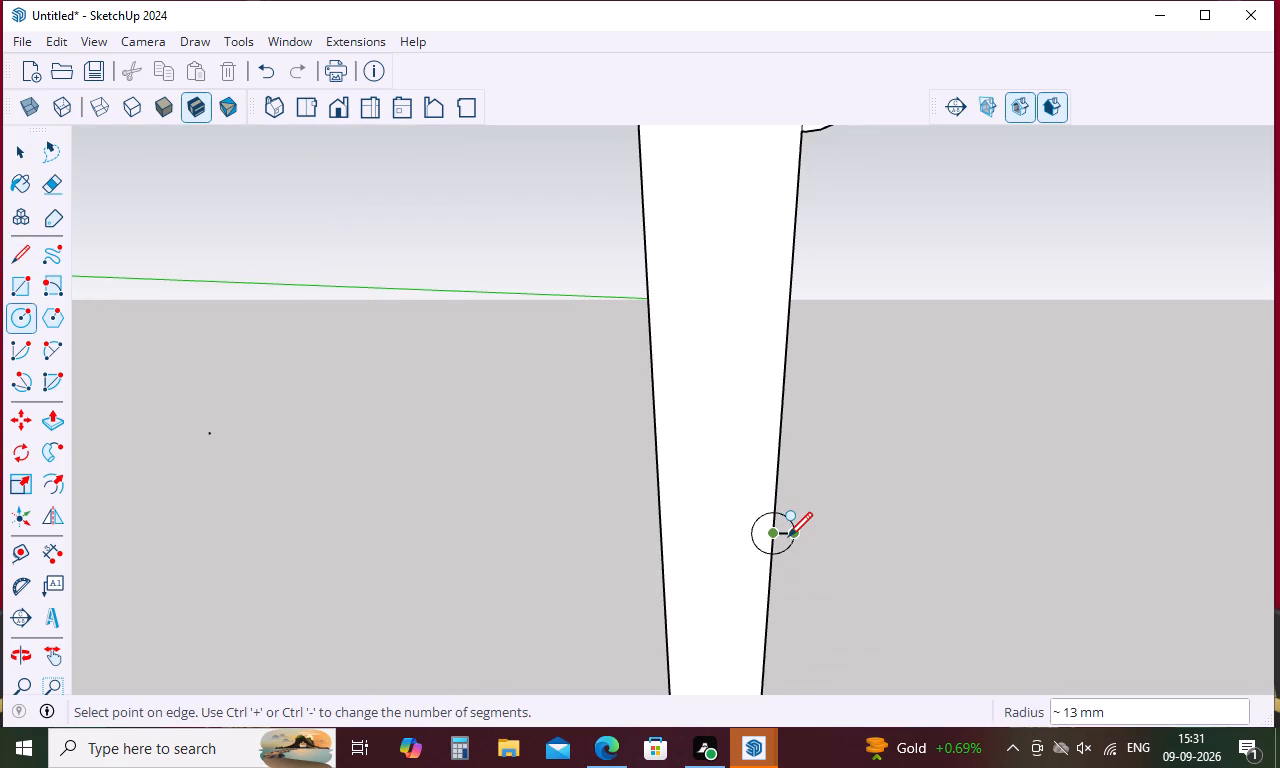
left_click(788, 535)
key("space")
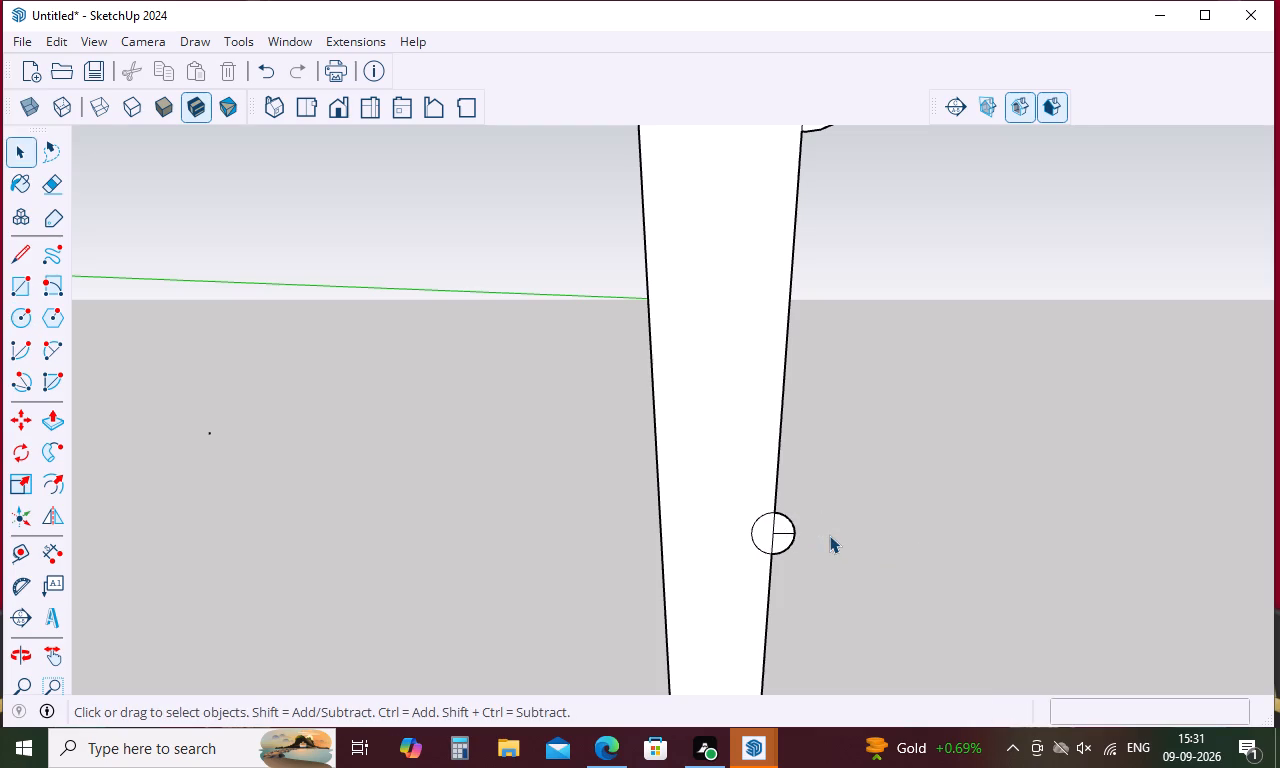
Erase the half of the lower circle lying on the leg face and the leftover straight lines at both half-round profiles.
key("e")
left_click_drag(763, 504, 764, 543)
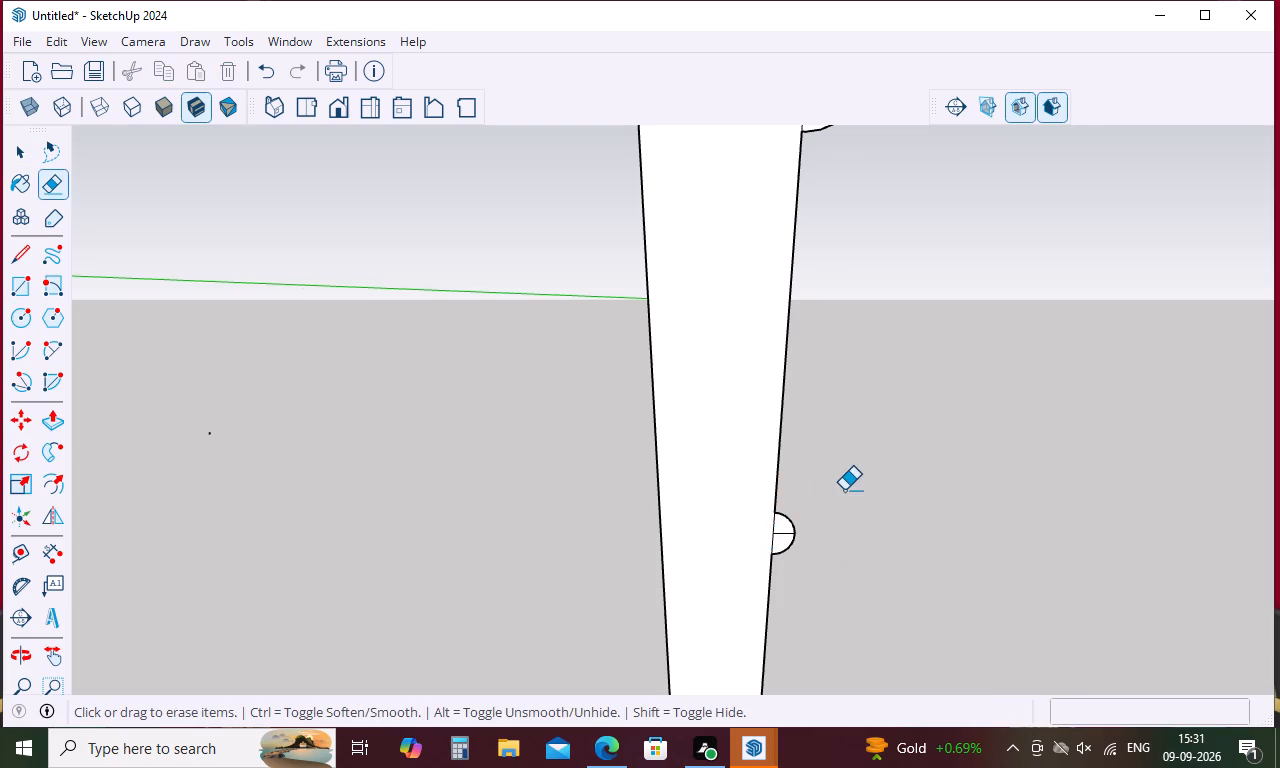
scroll(844, 490, "down", 5)
scroll(840, 362, "up", 5)
left_click_drag(842, 361, 845, 381)
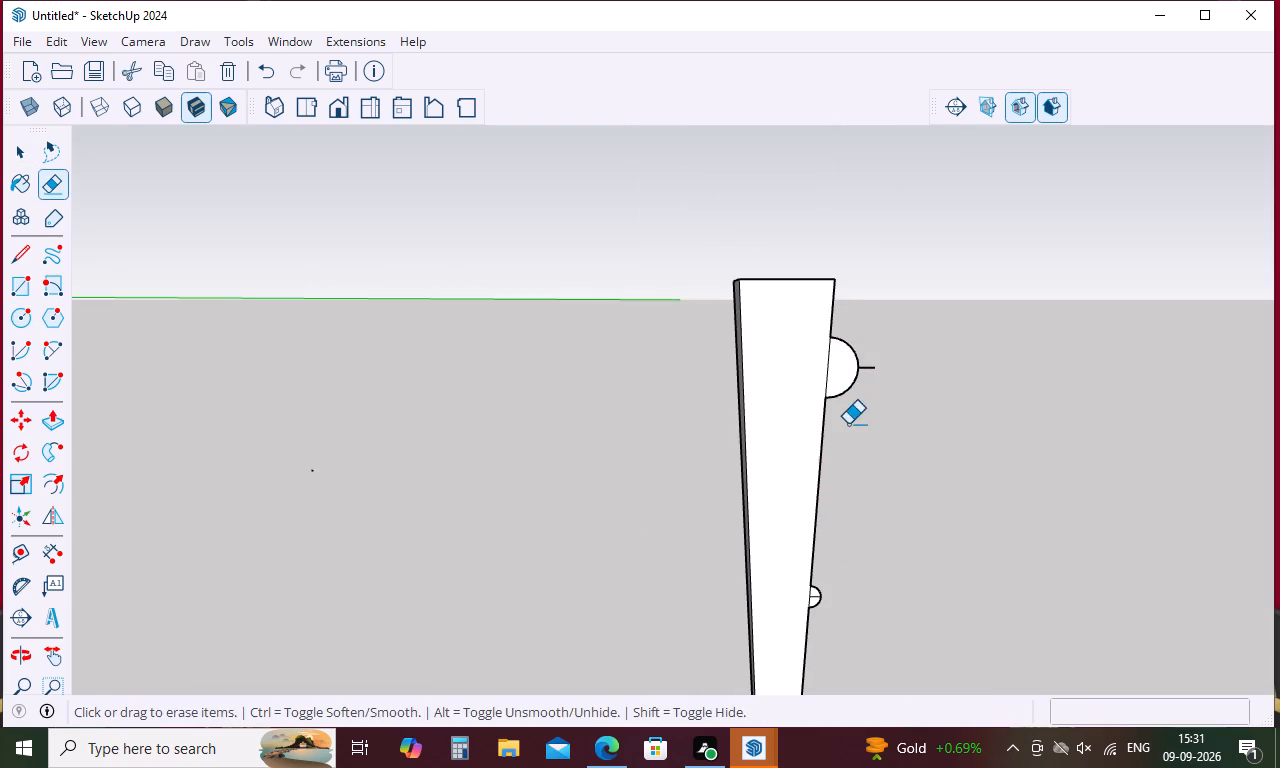
left_click_drag(874, 365, 870, 397)
scroll(813, 629, "up", 5)
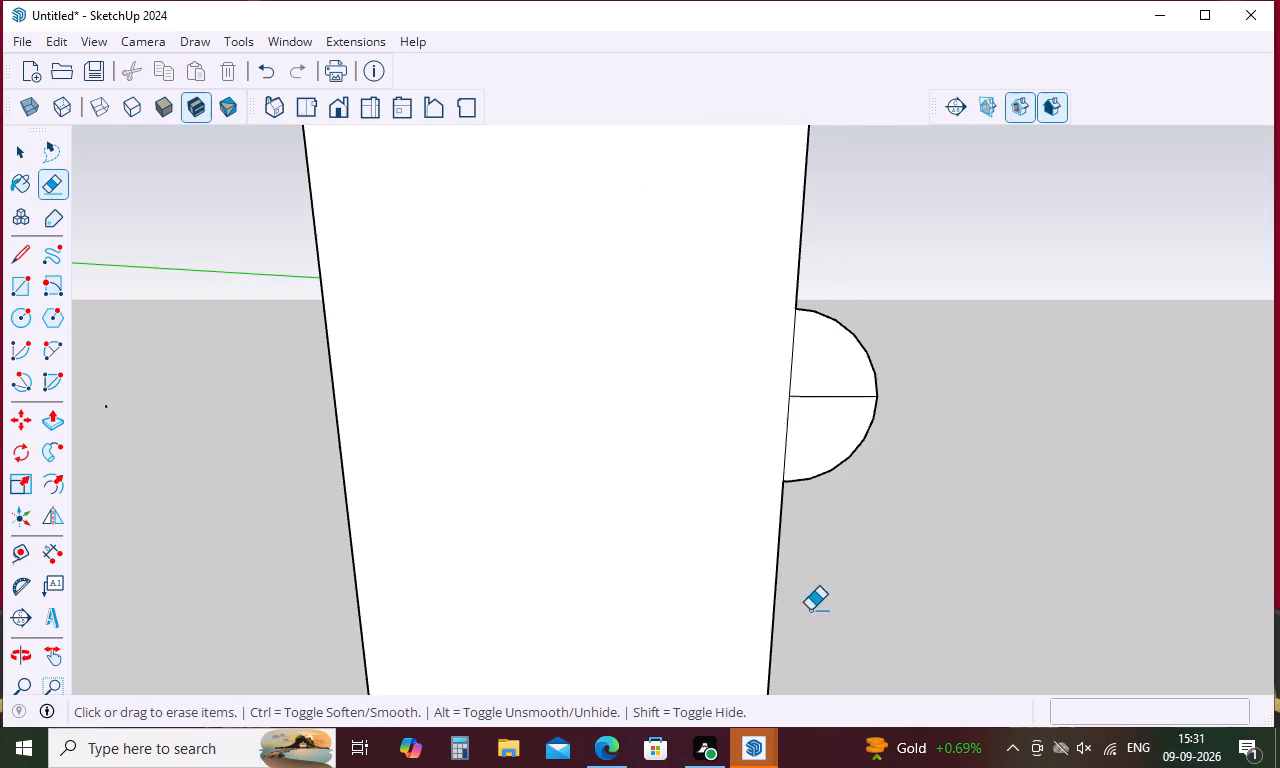
left_click_drag(823, 391, 816, 440)
Sweep the upper half-round profile around the perimeter of the leg's top face with Follow Me.
scroll(816, 449, "down", 5)
scroll(934, 372, "down", 10)
scroll(967, 253, "up", 2)
key("space")
middle_click_drag(950, 253, 934, 322)
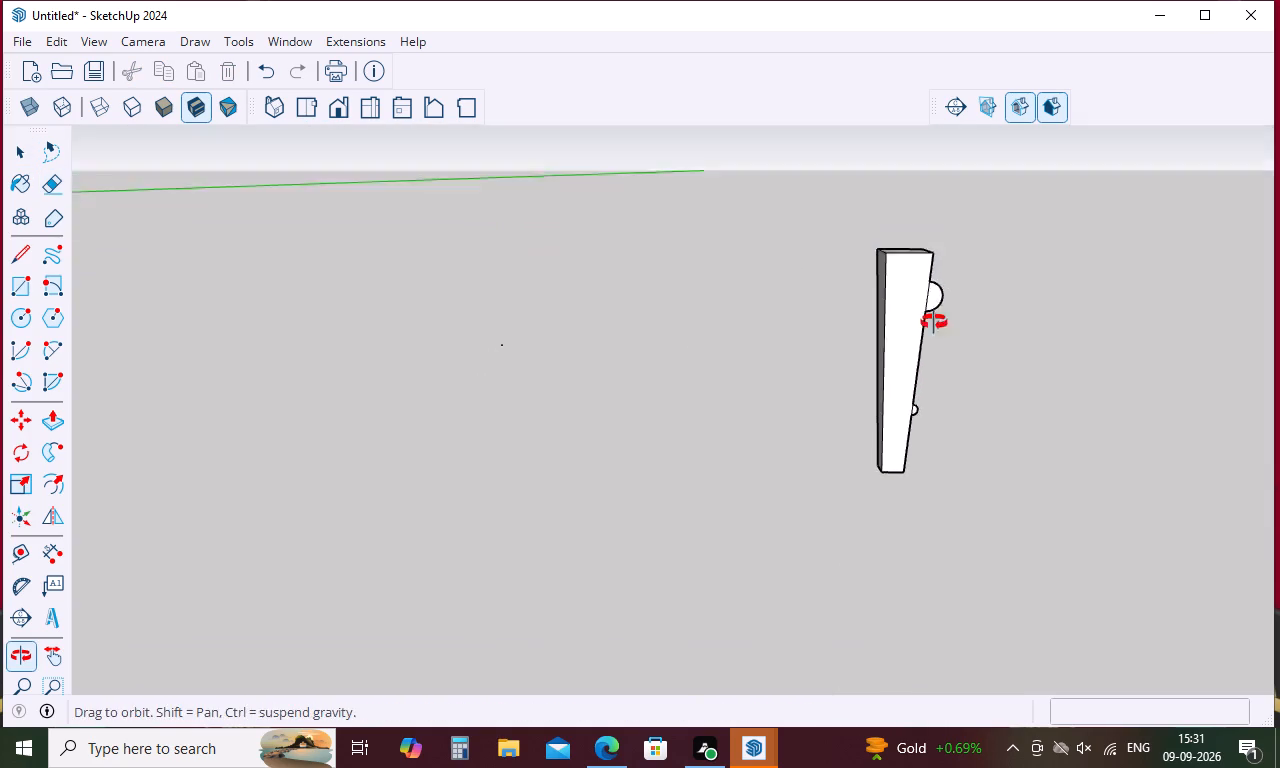
middle_click_drag(934, 322, 900, 429)
left_click(933, 279)
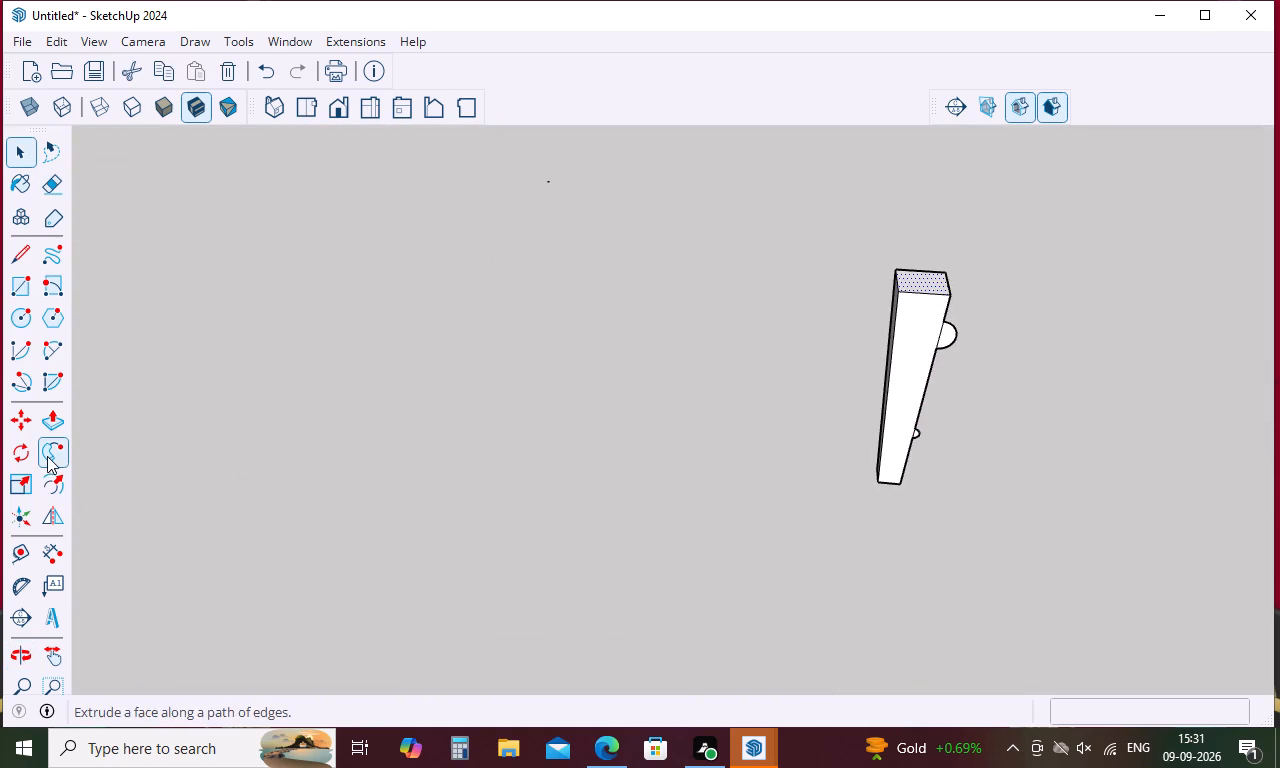
left_click(47, 455)
left_click(951, 337)
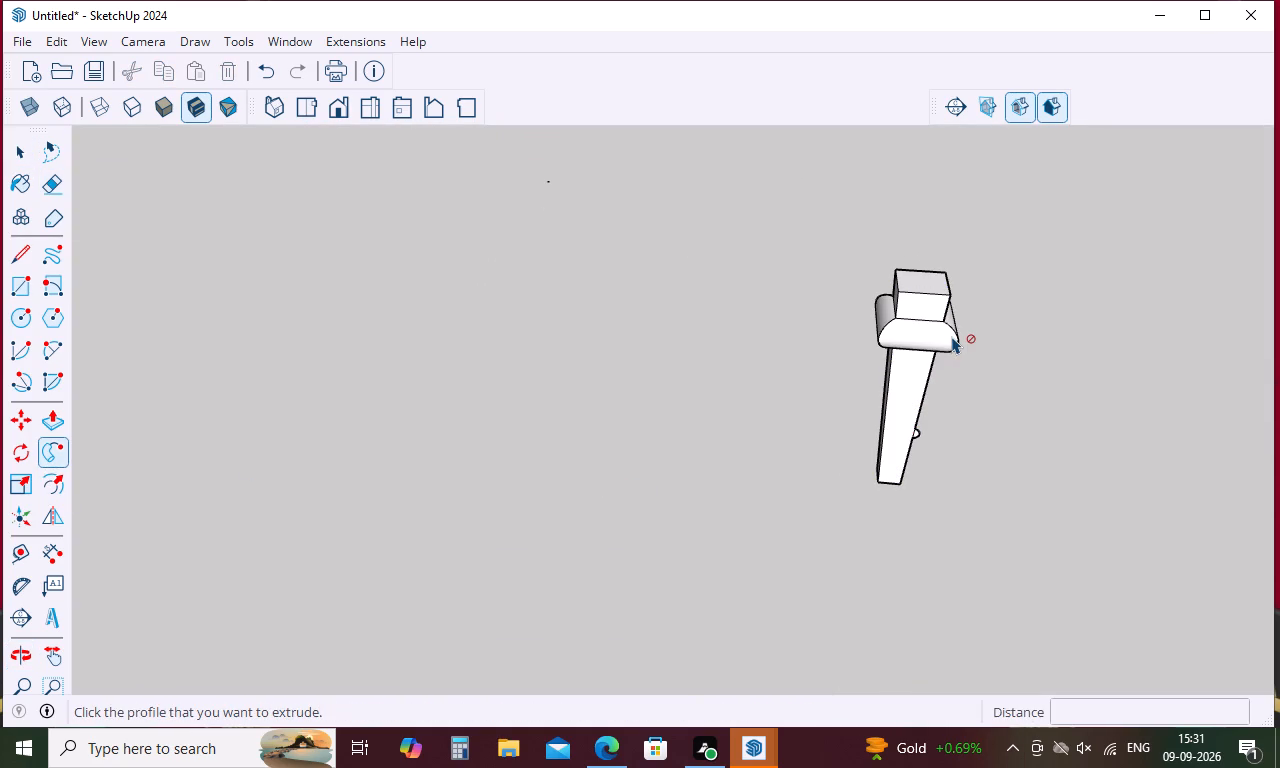
Sweep the lower half-round profile around the leg with Follow Me, using the top face as the path.
left_click(938, 280)
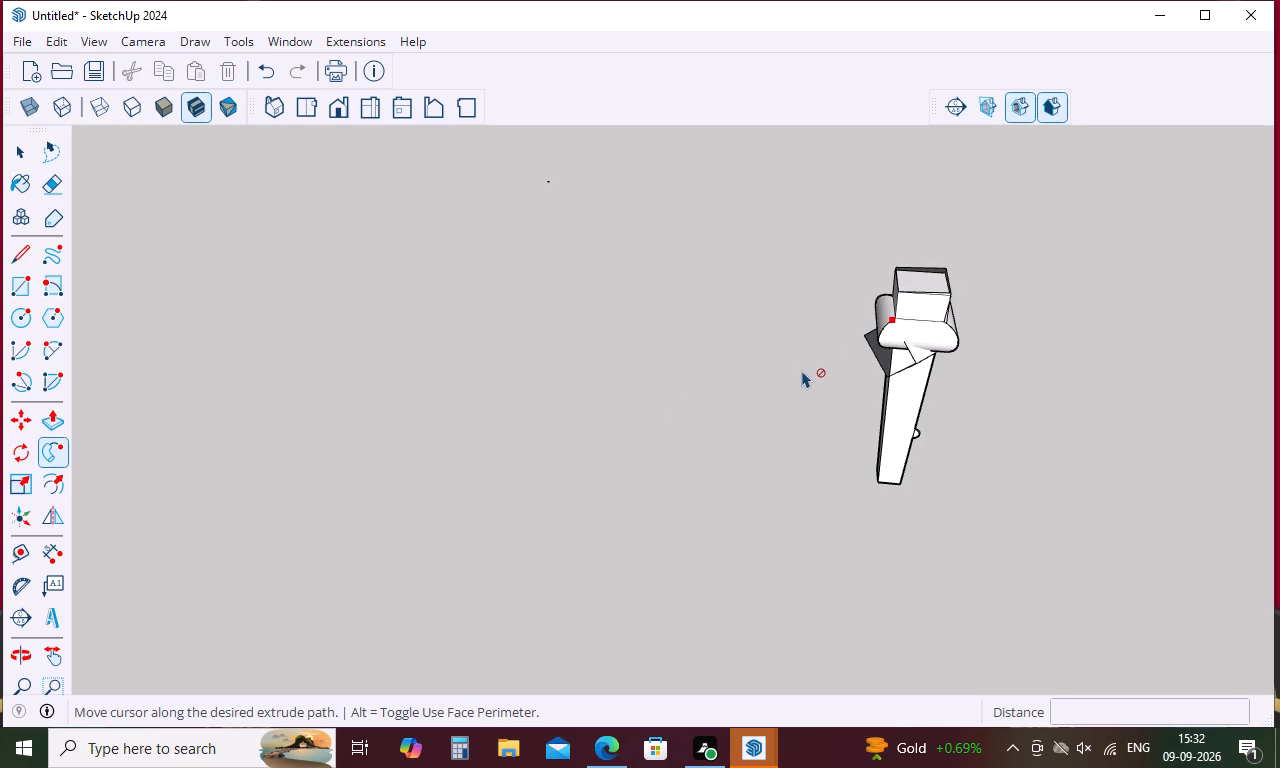
key("ctrl+z")
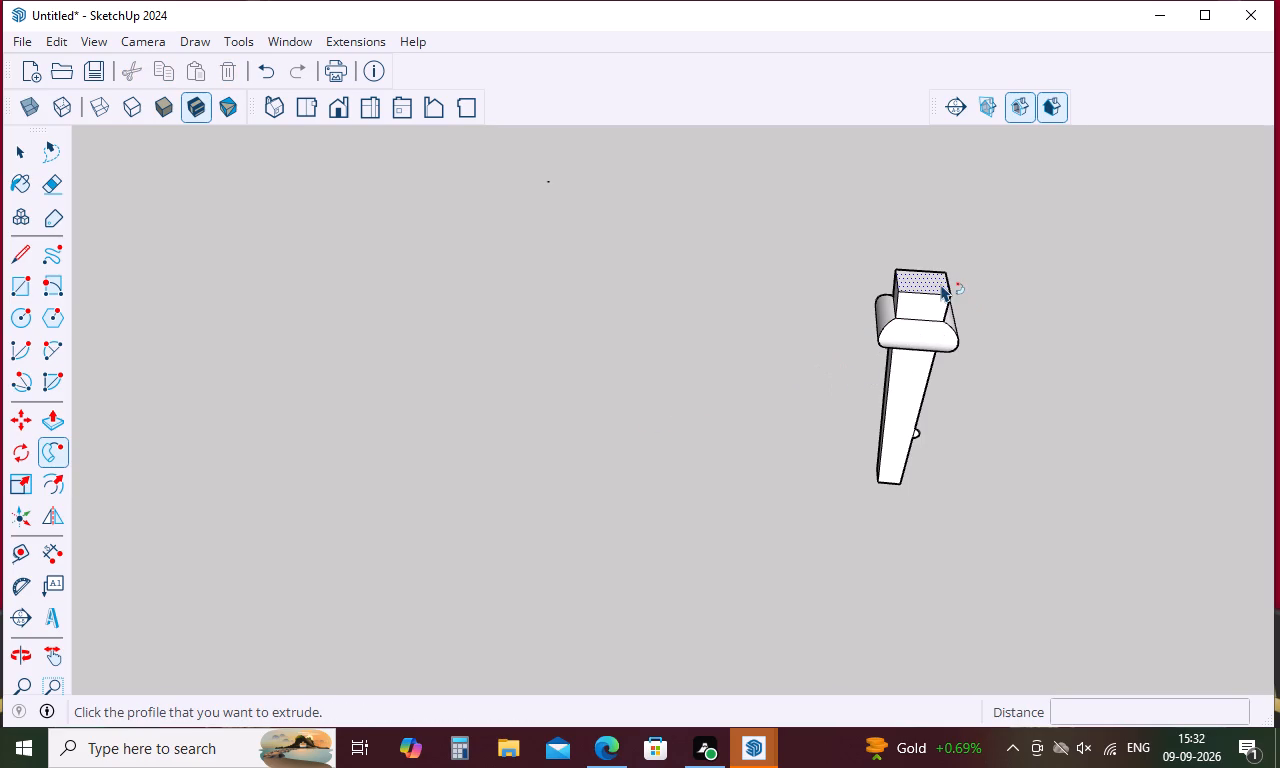
key("space")
left_click(940, 284)
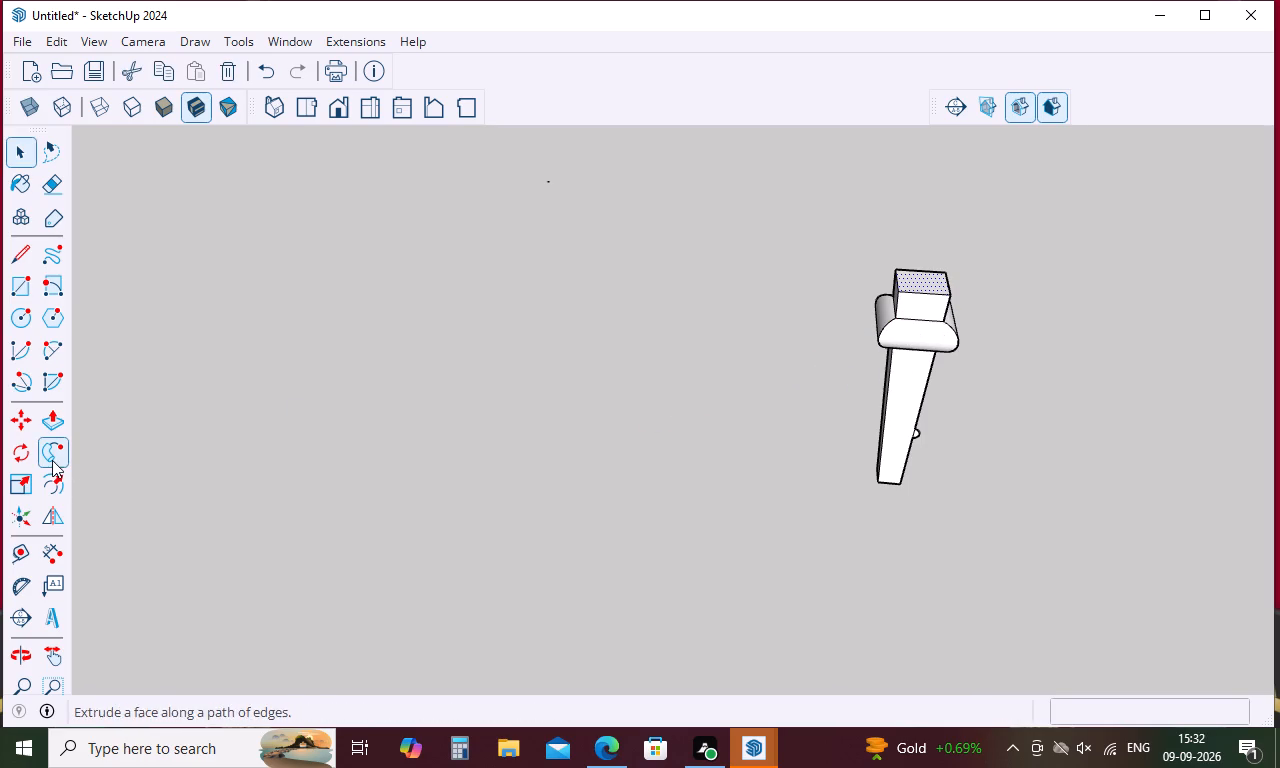
left_click(52, 459)
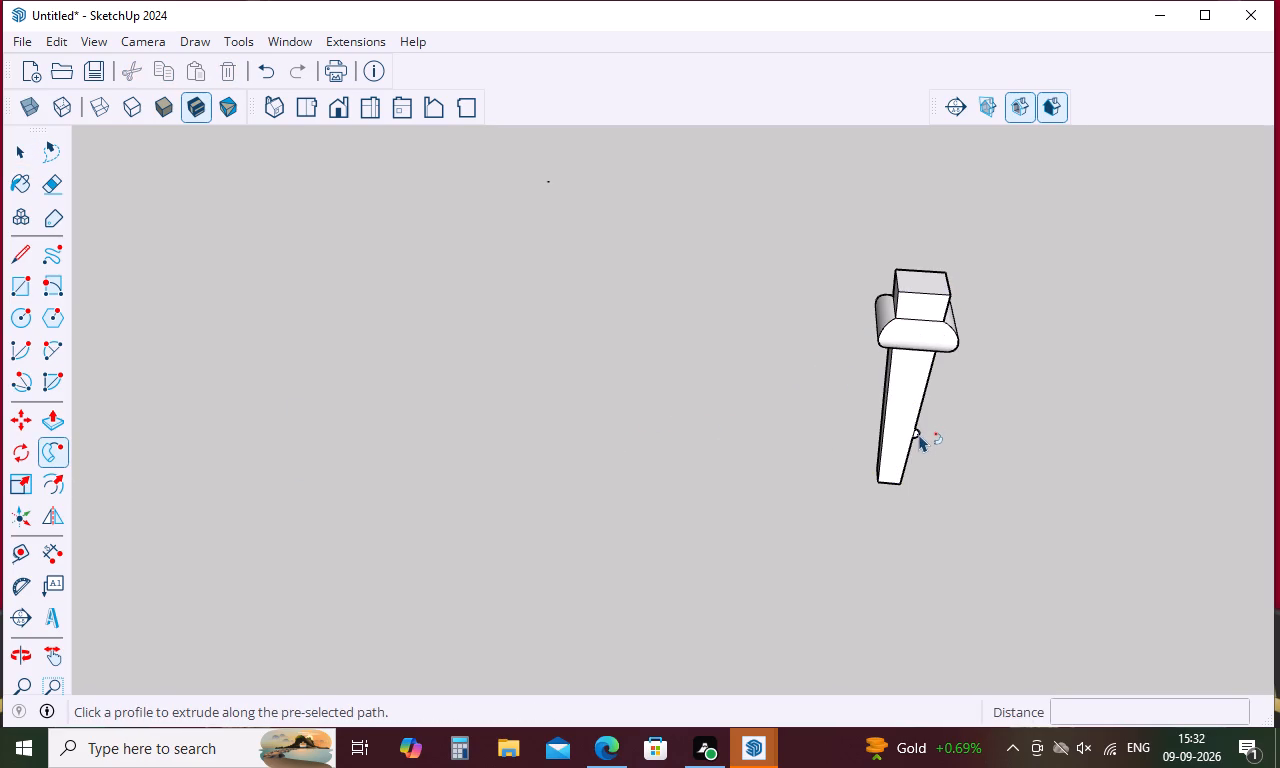
left_click(918, 434)
Make the entire moulded bench leg a component.
scroll(934, 436, "down", 3)
middle_click_drag(941, 435, 873, 329)
key("space")
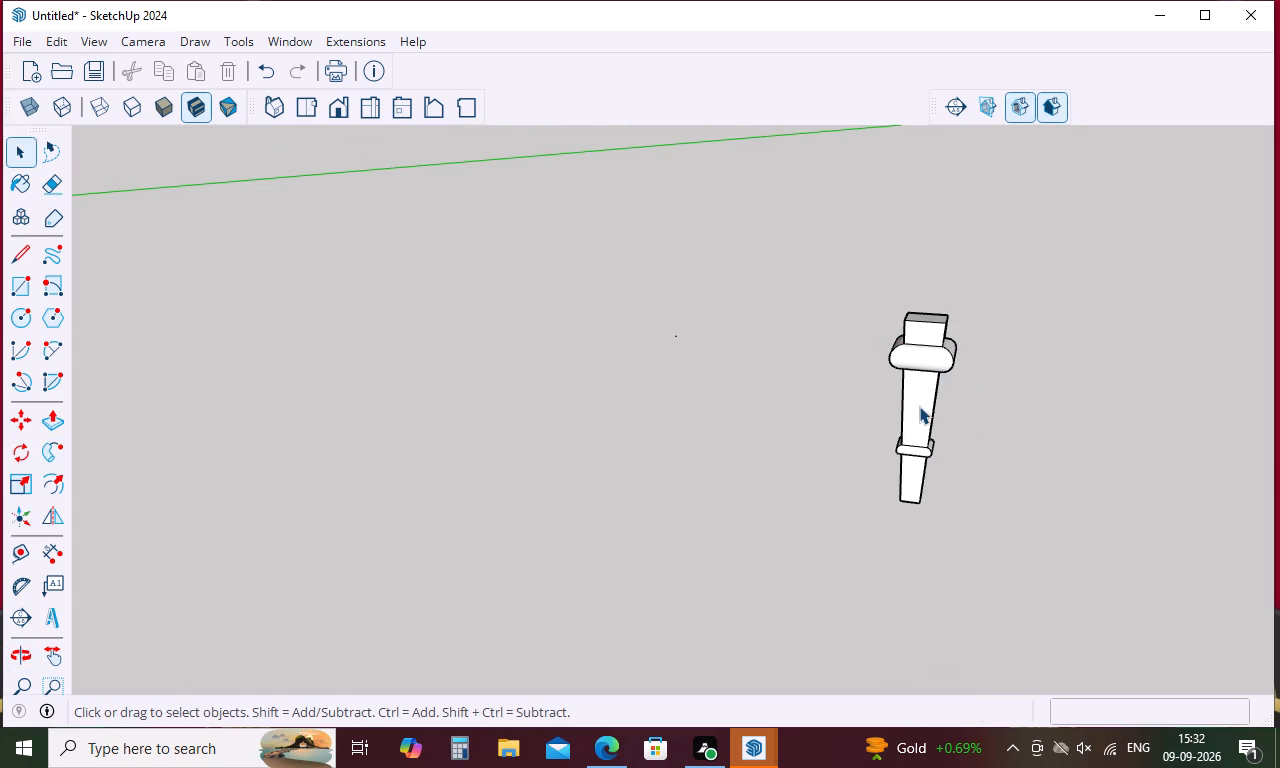
triple_click(919, 406)
left_click(919, 406)
right_click(919, 406)
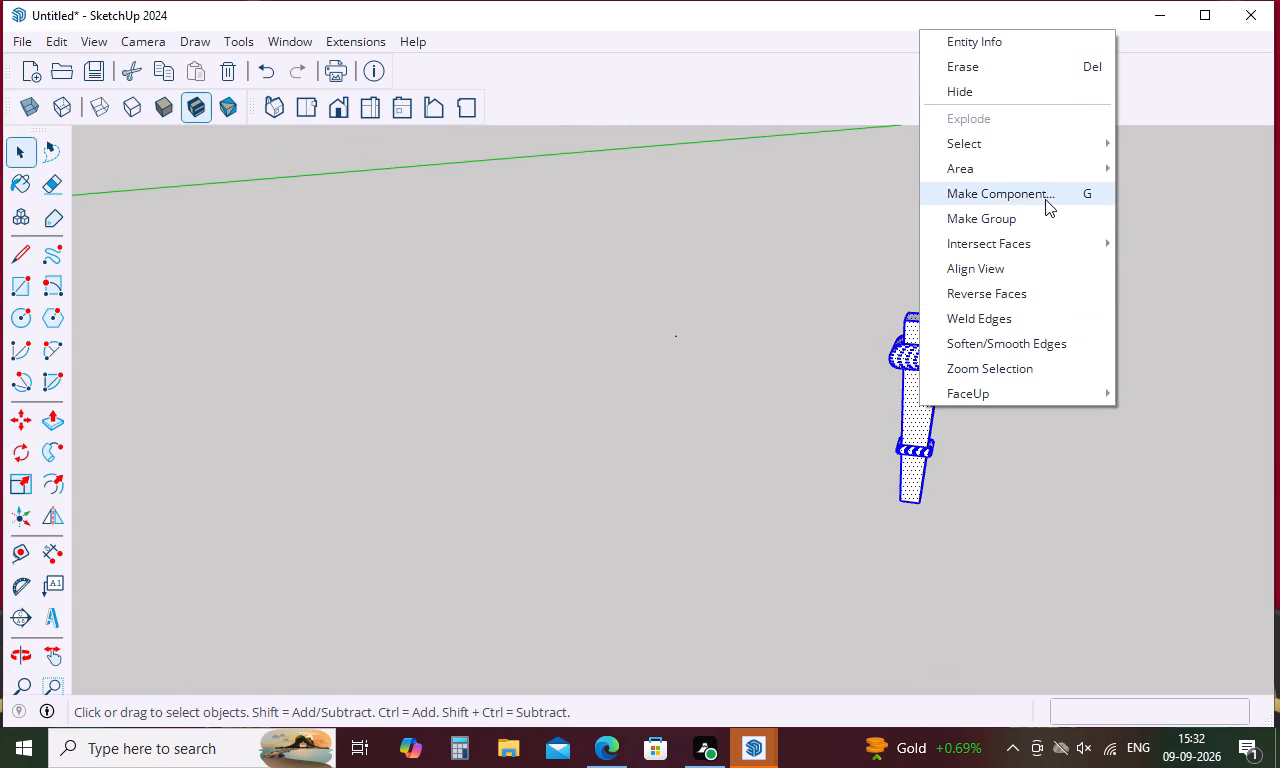
left_click(1050, 196)
left_click(645, 624)
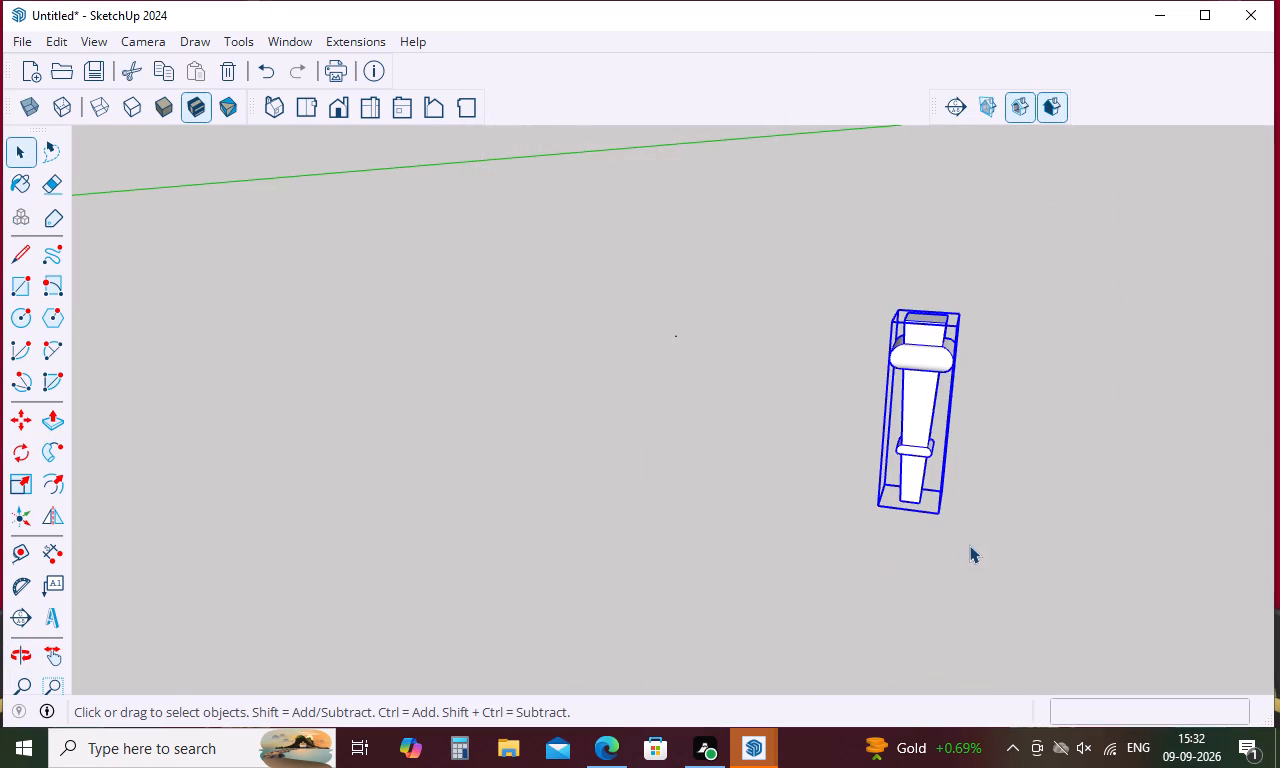
key("space")
left_click(1000, 509)
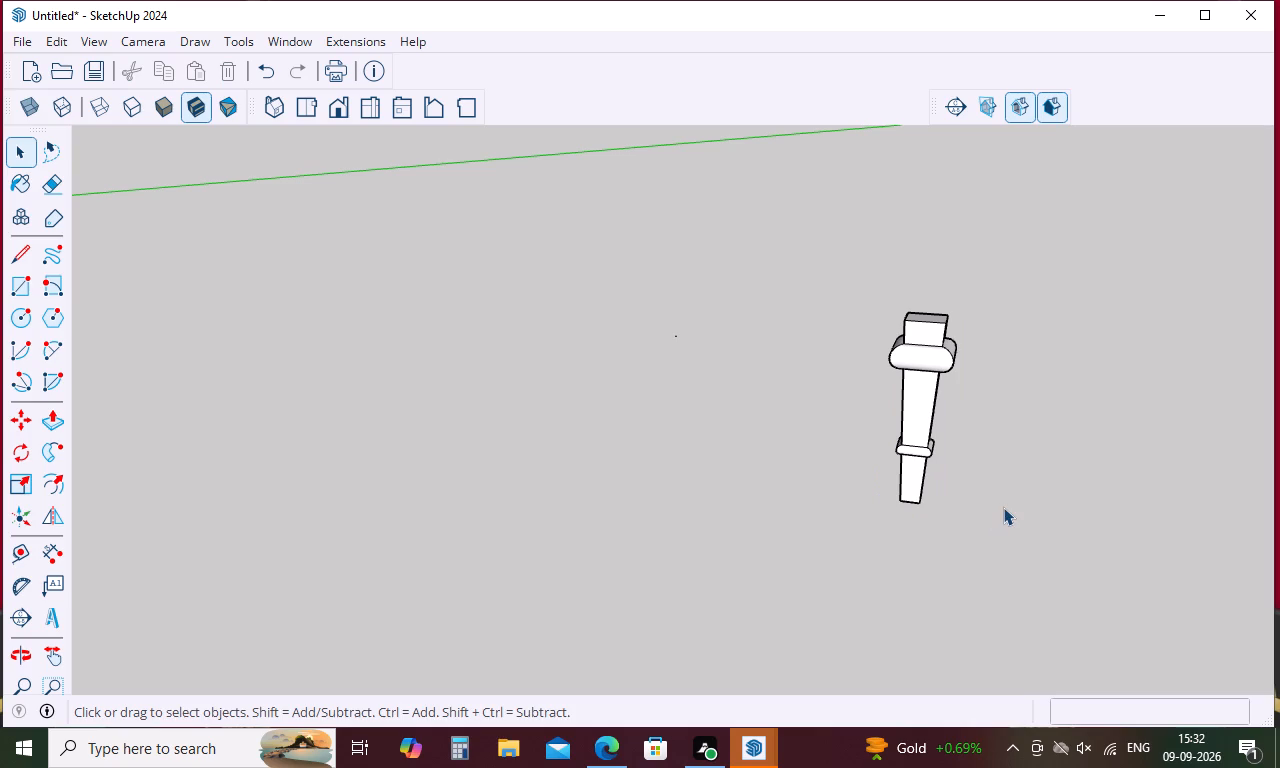
Move the bench leg under the bench top, aligning its top outer corner with the bench top's bottom corner.
key("m")
left_click(947, 325)
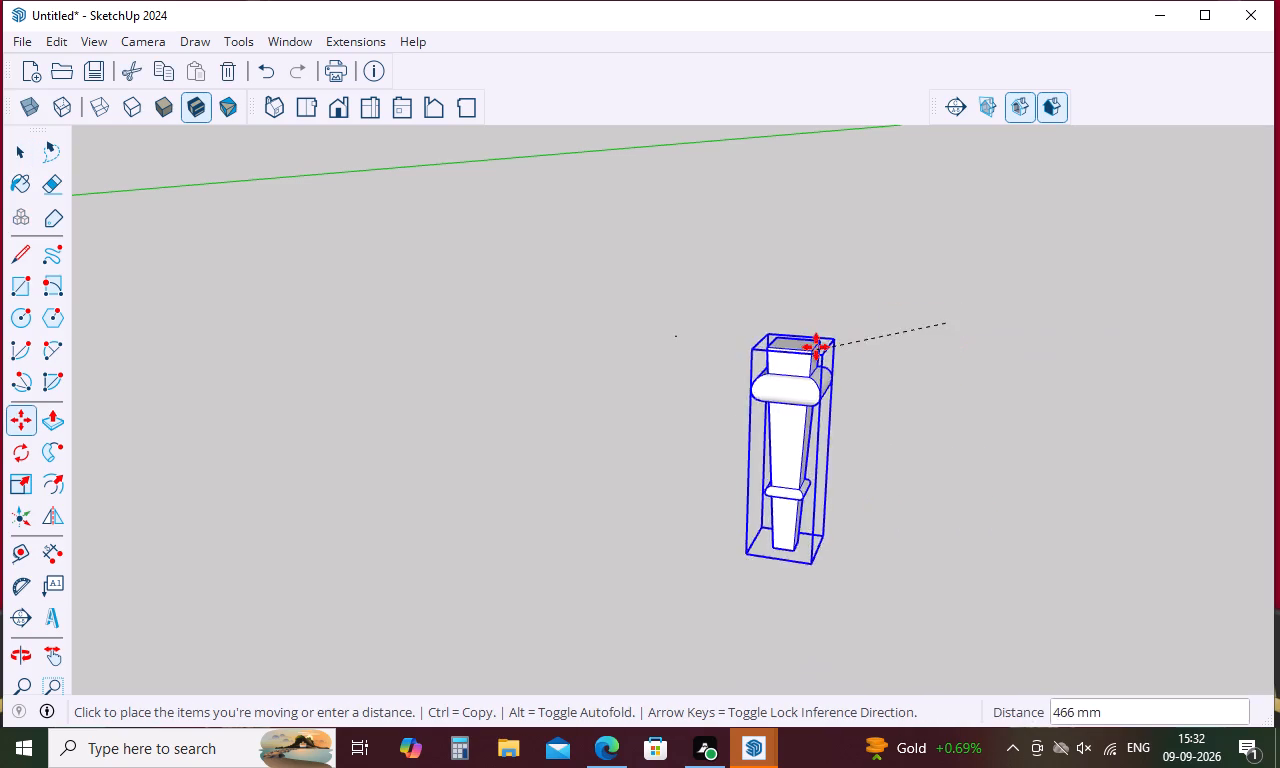
scroll(816, 347, "down", 20)
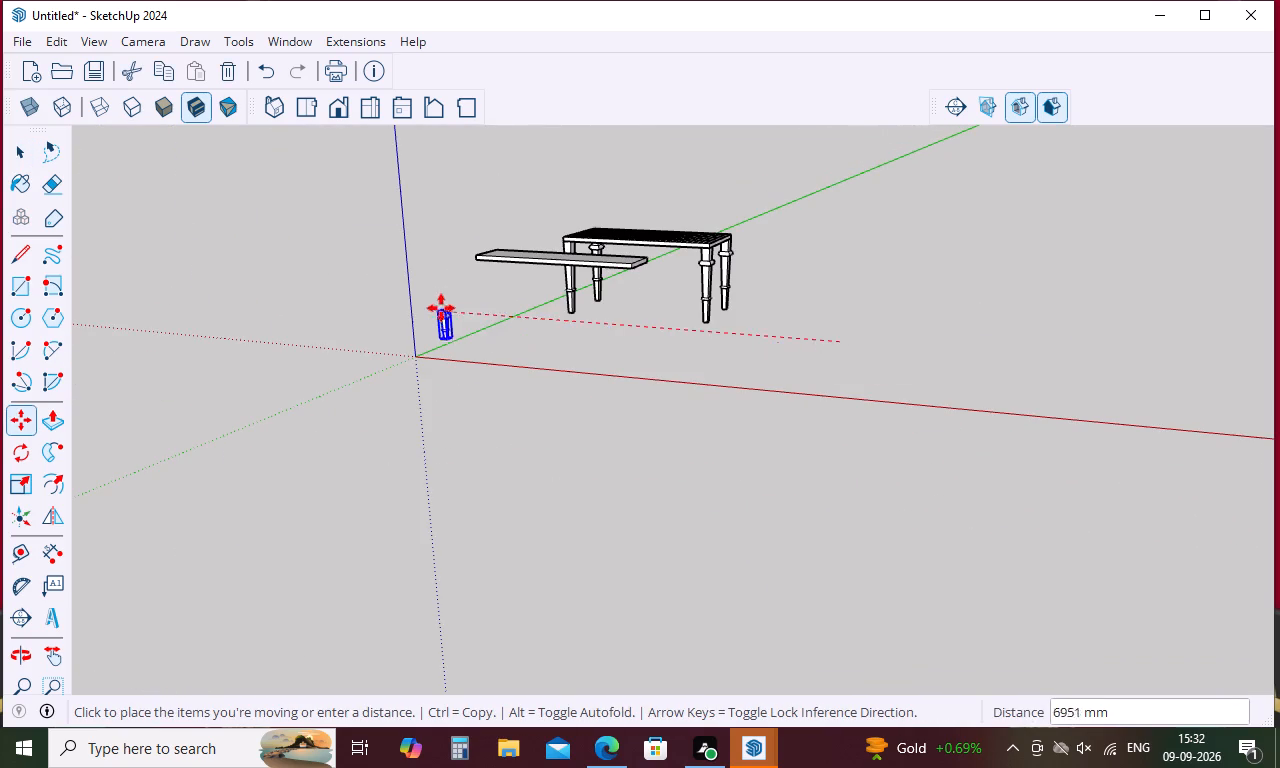
middle_click_drag(439, 253, 749, 336)
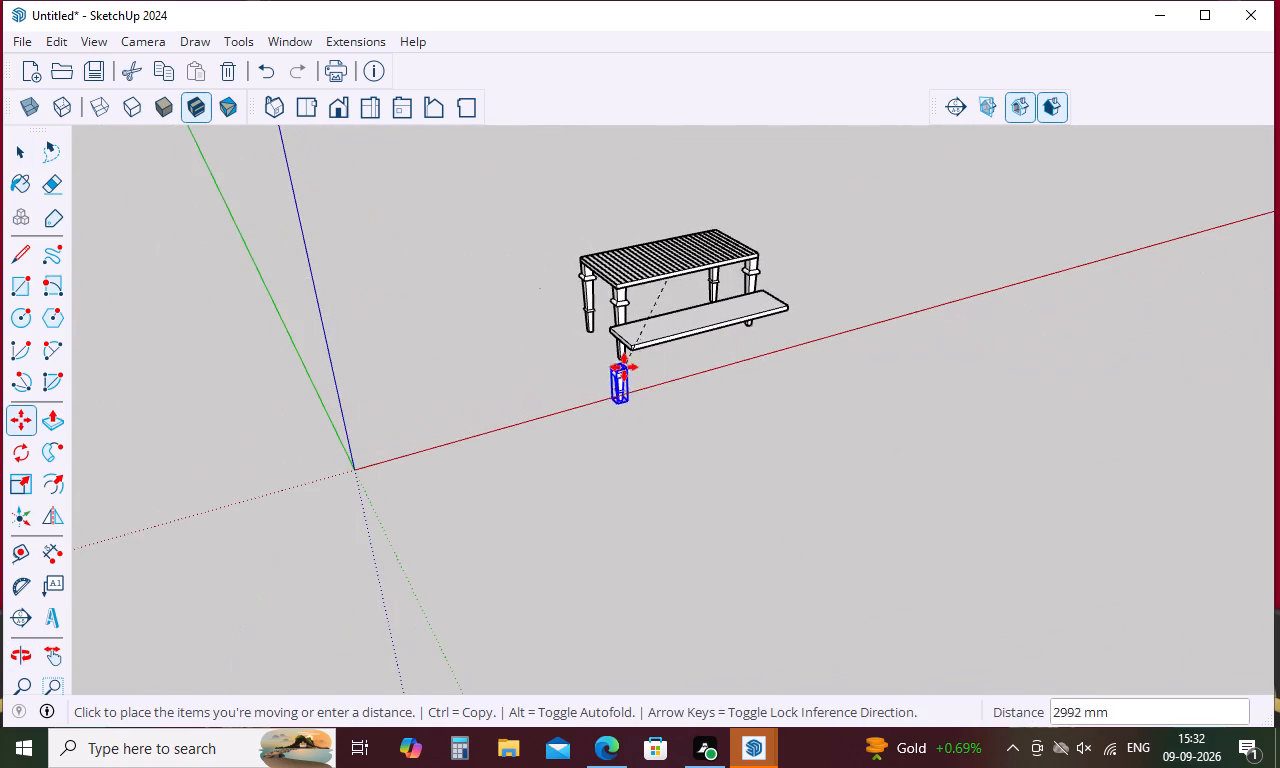
scroll(624, 362, "up", 5)
middle_click_drag(645, 372, 772, 282)
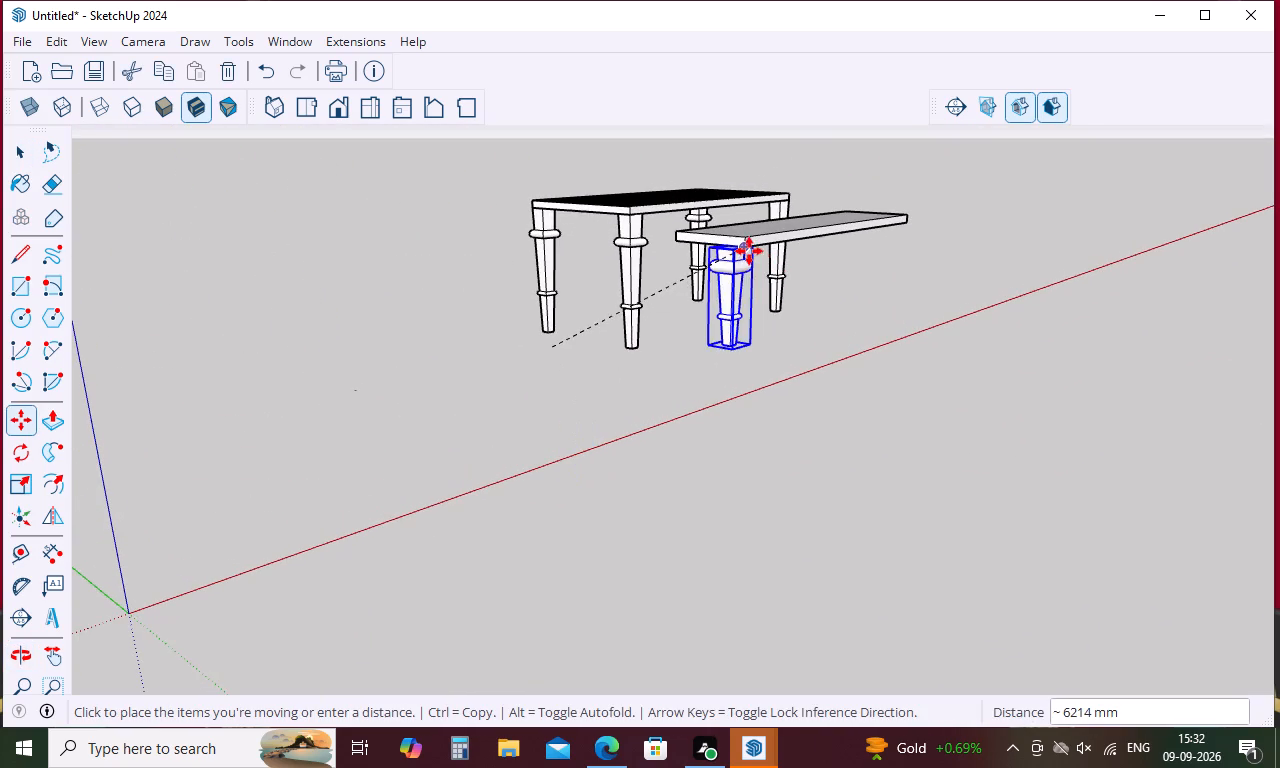
scroll(749, 251, "up", 10)
scroll(749, 251, "down", 5)
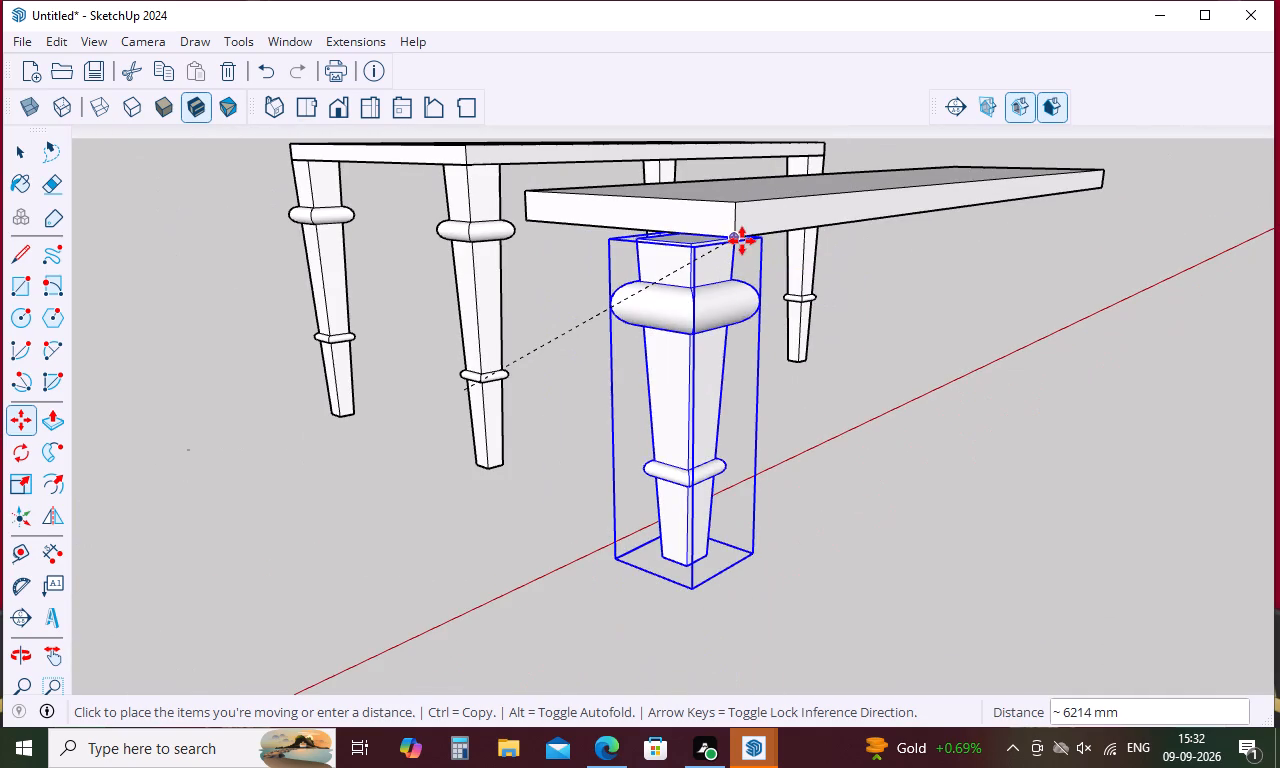
left_click(734, 242)
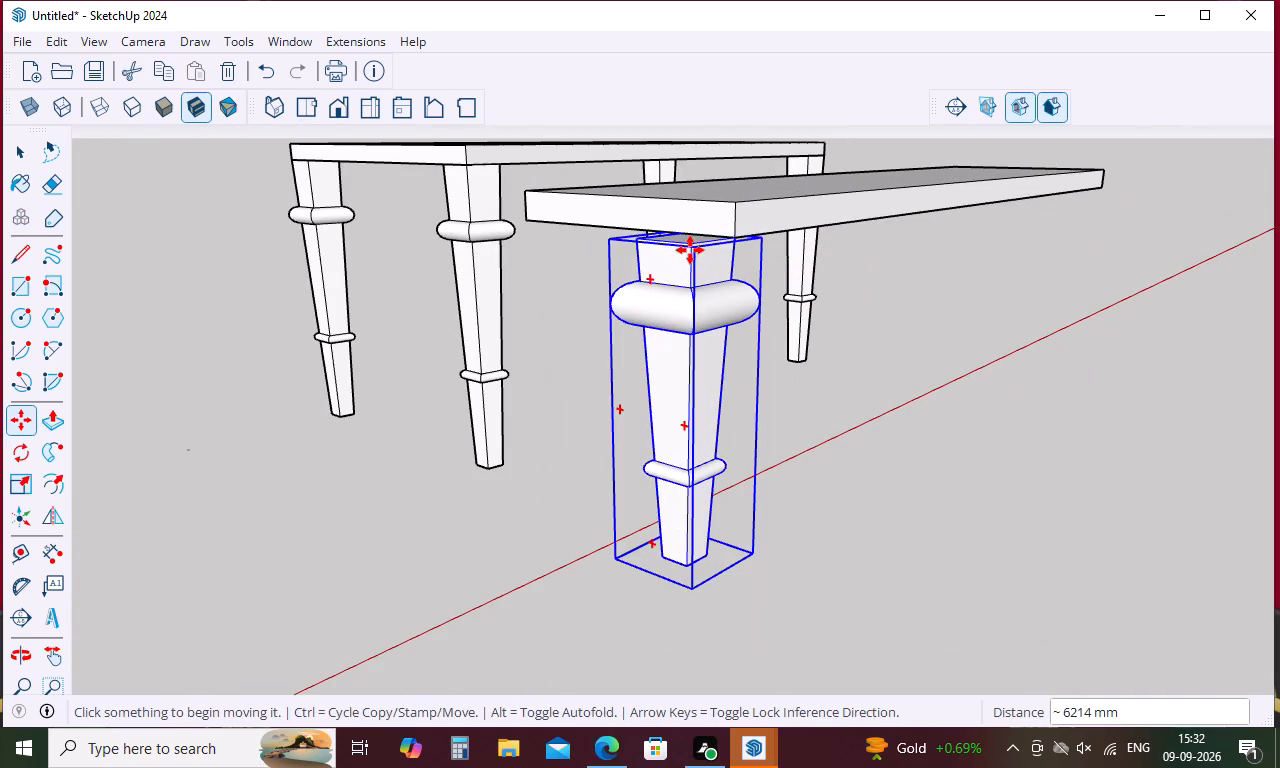
left_click(690, 250)
left_click(728, 239)
Copy the bench leg 1700 mm along the red axis to the corner at the other end of the bench's long side.
middle_click_drag(892, 279, 886, 279)
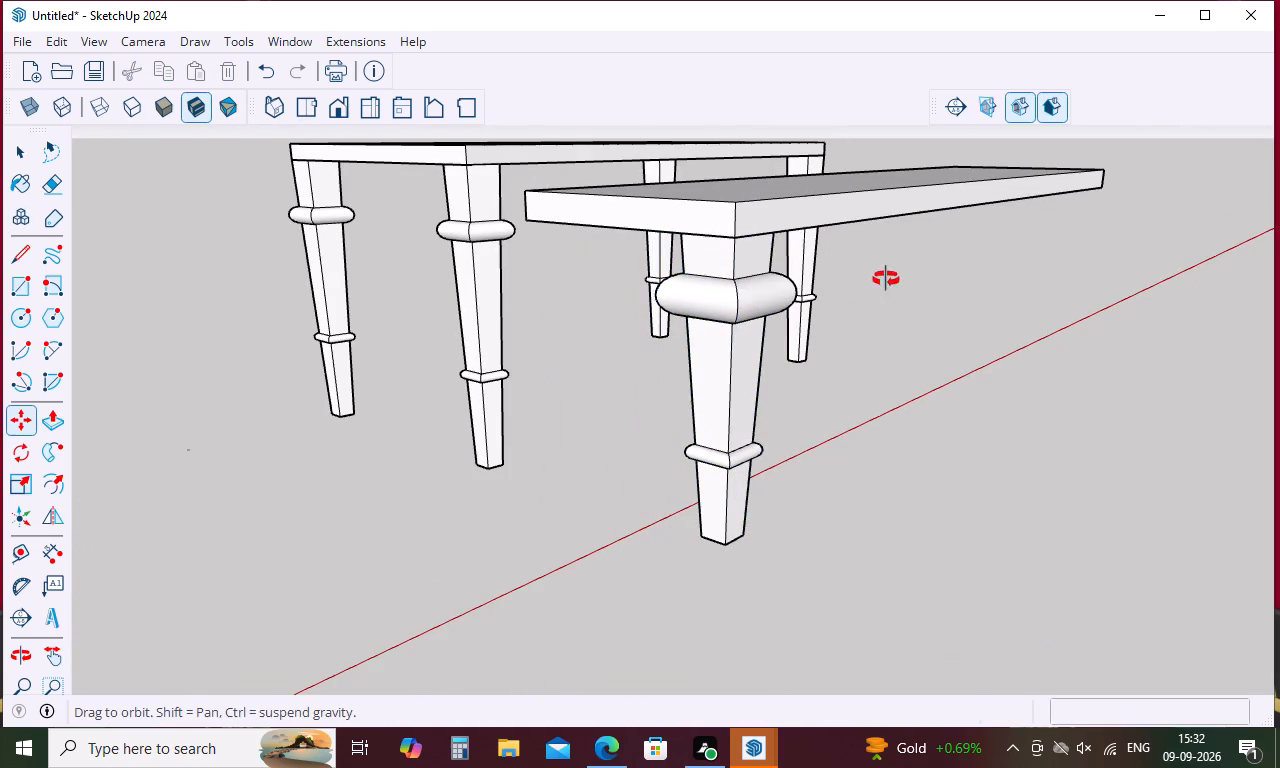
middle_click_drag(886, 279, 736, 284)
middle_click_drag(550, 283, 512, 251)
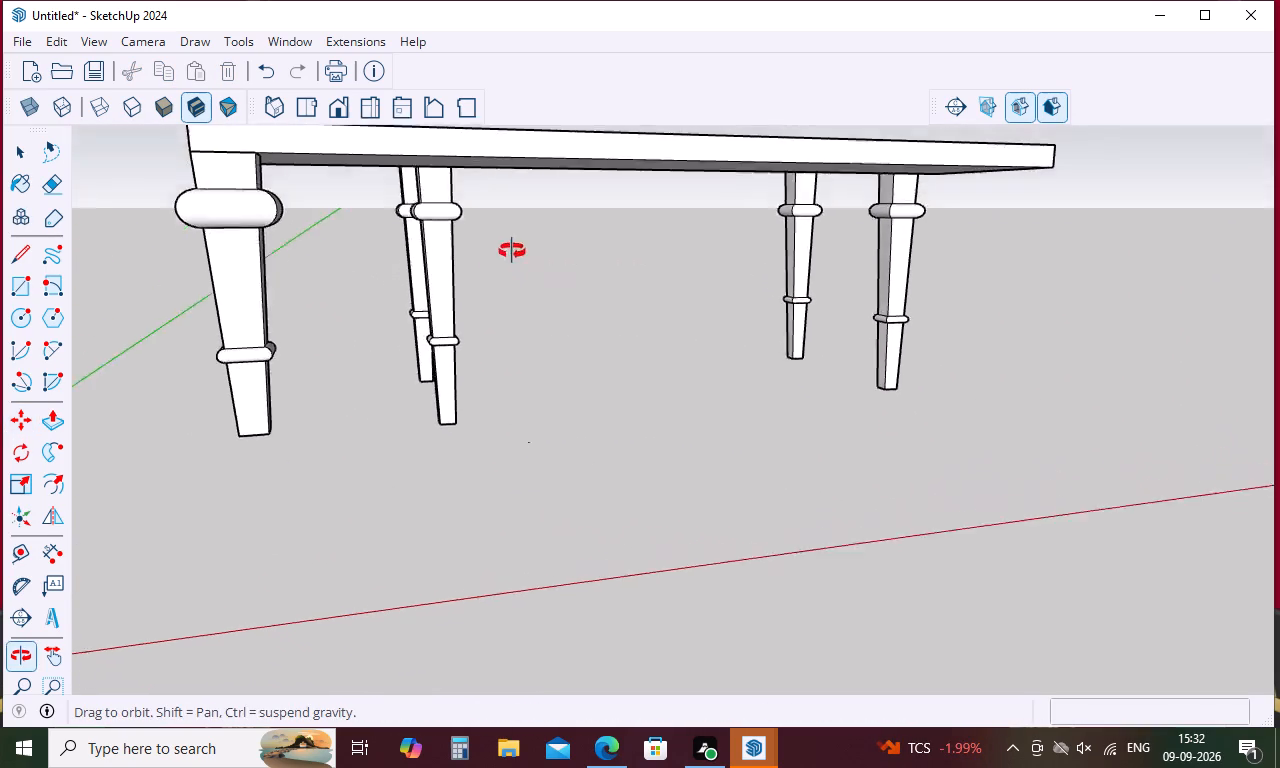
middle_click_drag(512, 251, 505, 231)
scroll(457, 216, "down", 5)
scroll(353, 144, "up", 20)
middle_click_drag(367, 257, 373, 204)
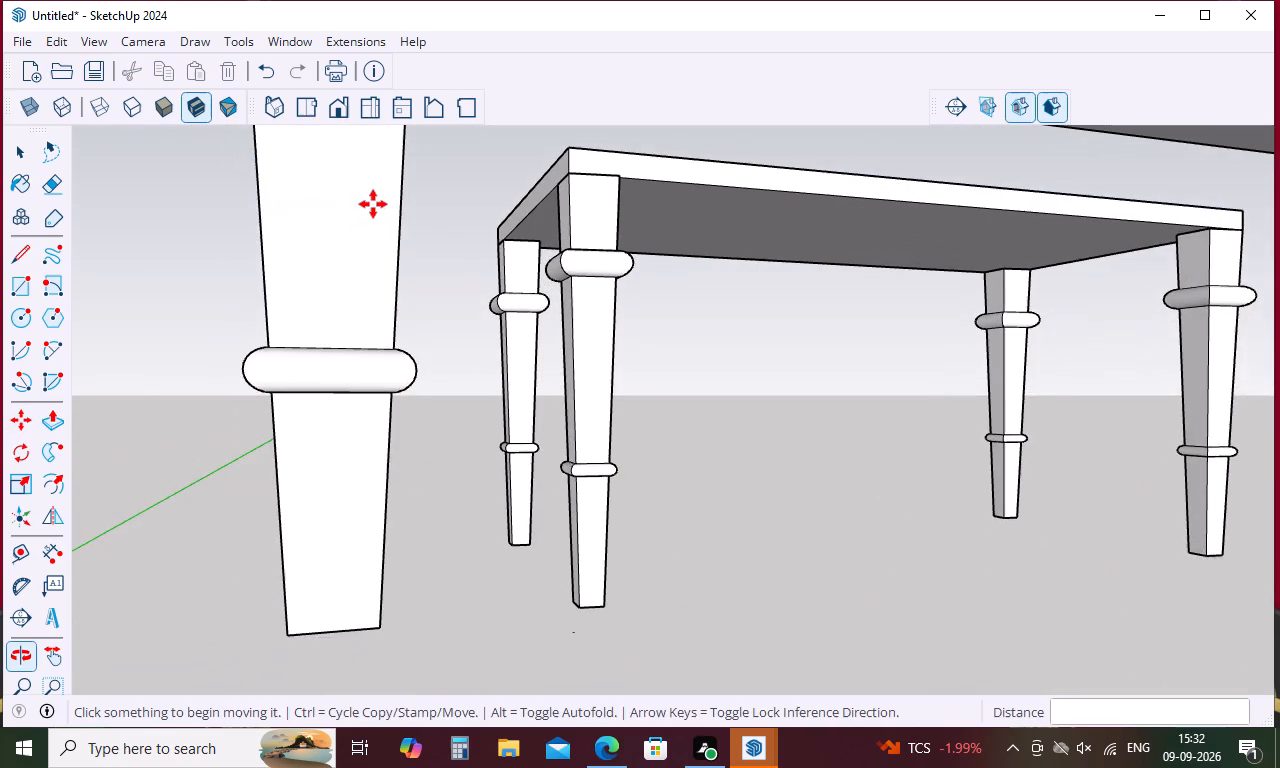
scroll(373, 204, "down", 11)
middle_click_drag(470, 243, 483, 368)
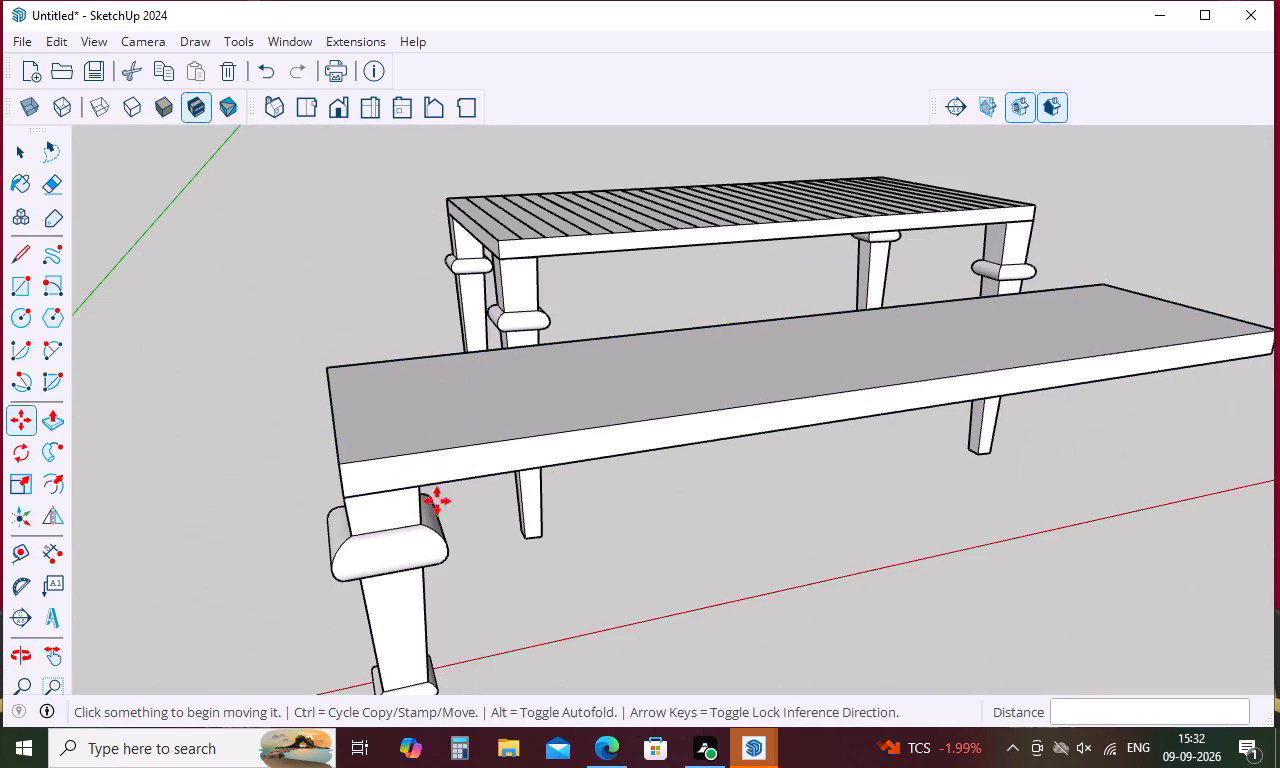
scroll(424, 489, "up", 3)
middle_click_drag(424, 472, 447, 264)
scroll(447, 264, "up", 1)
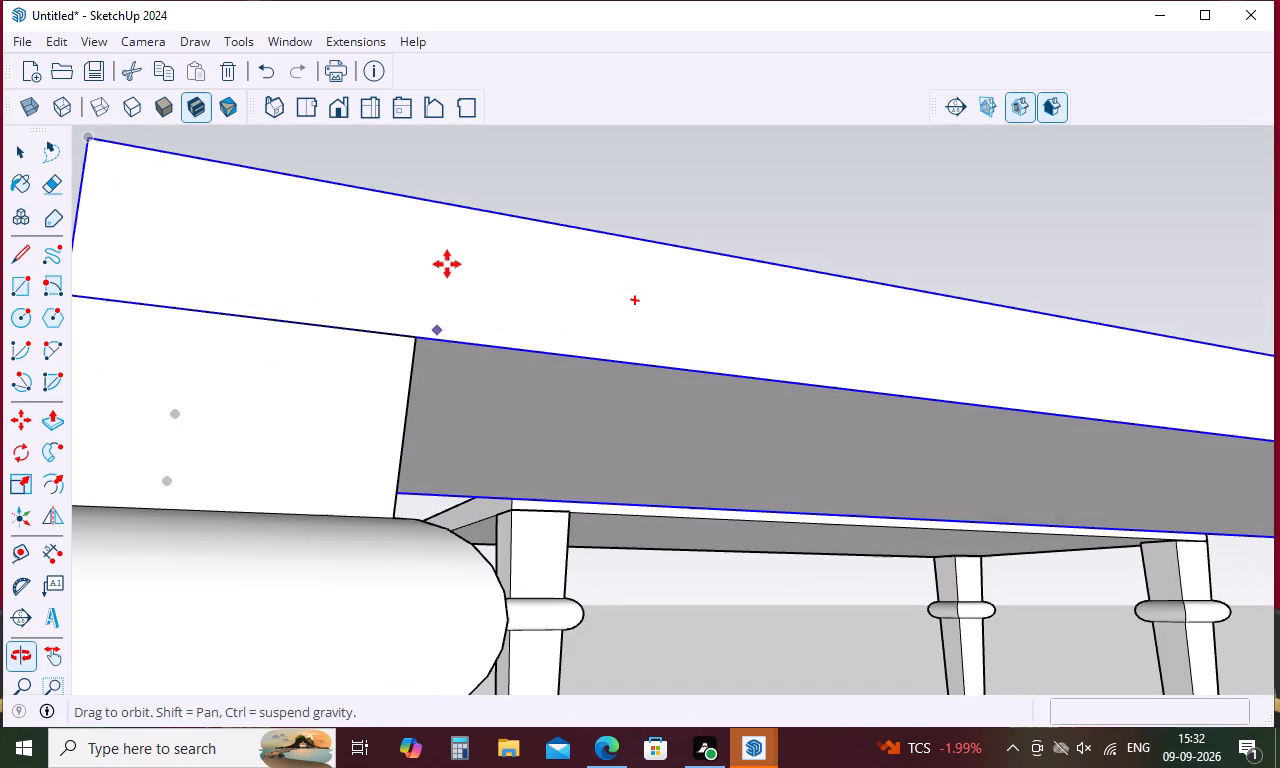
left_click(417, 343)
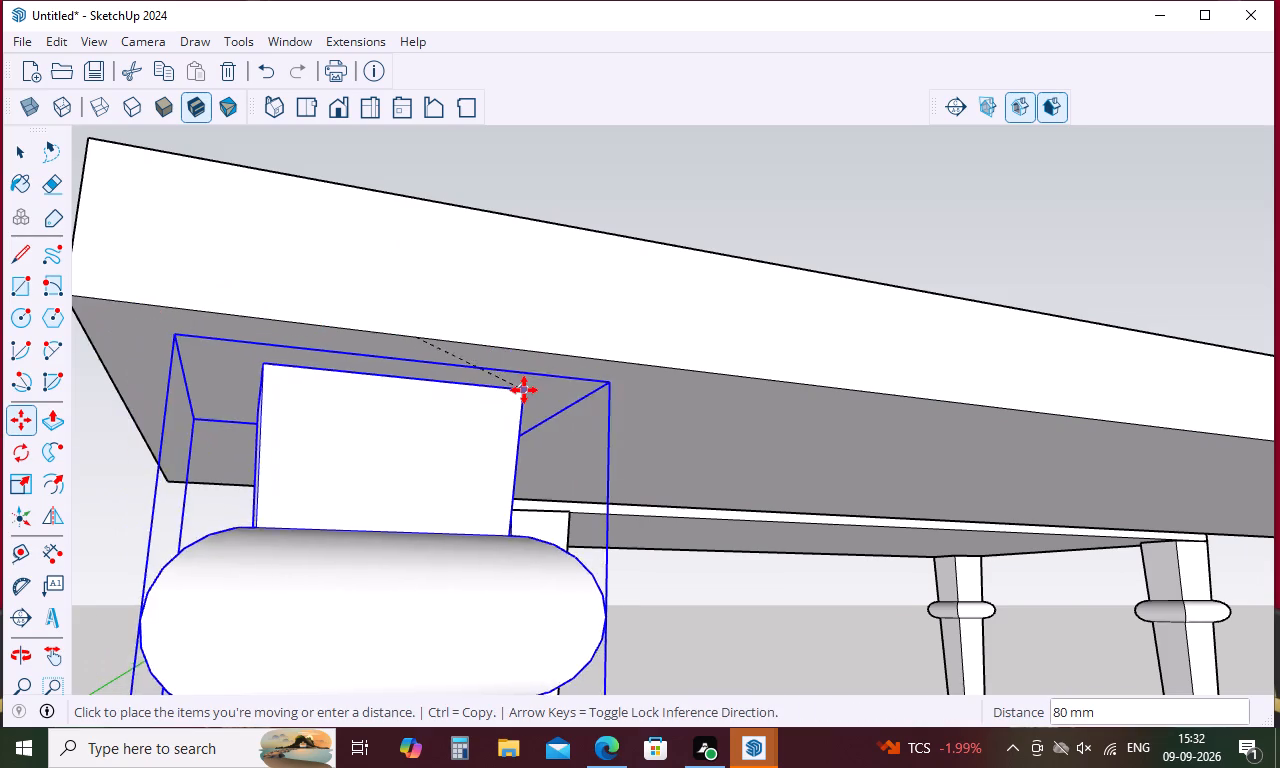
scroll(524, 390, "down", 5)
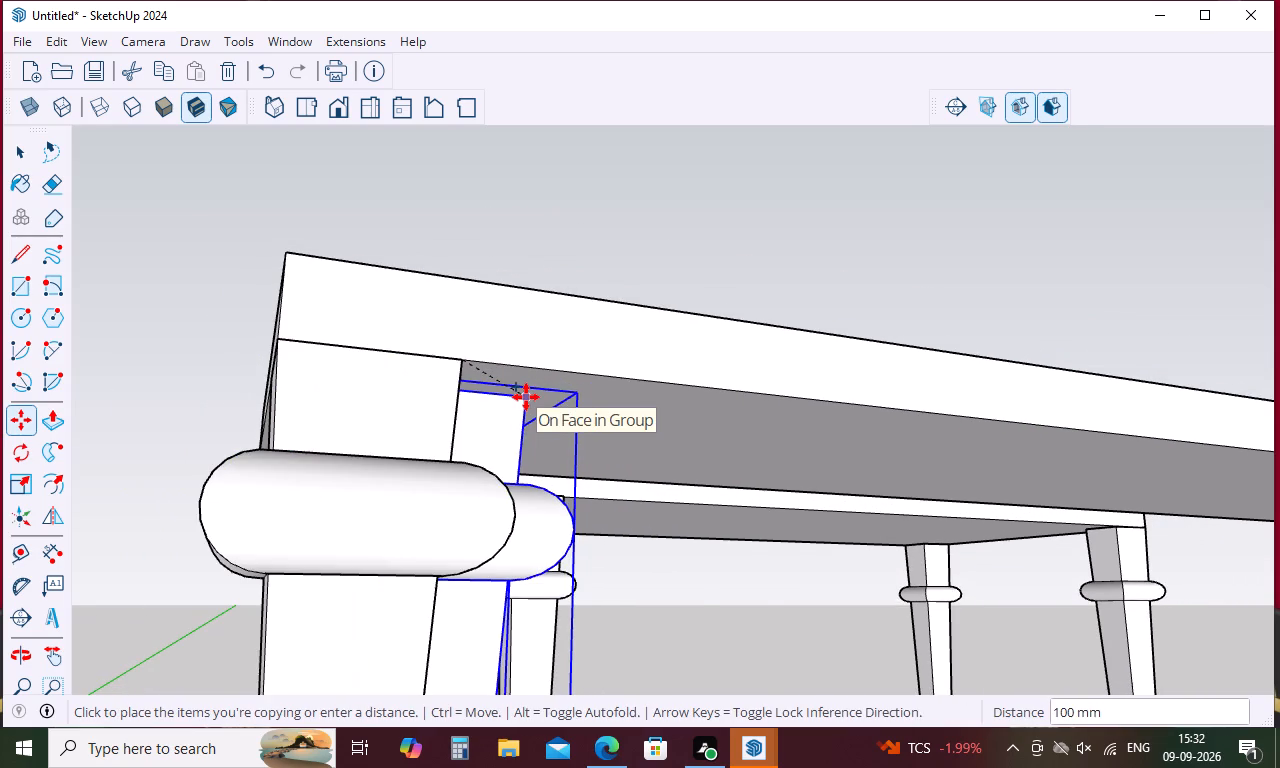
scroll(706, 391, "down", 15)
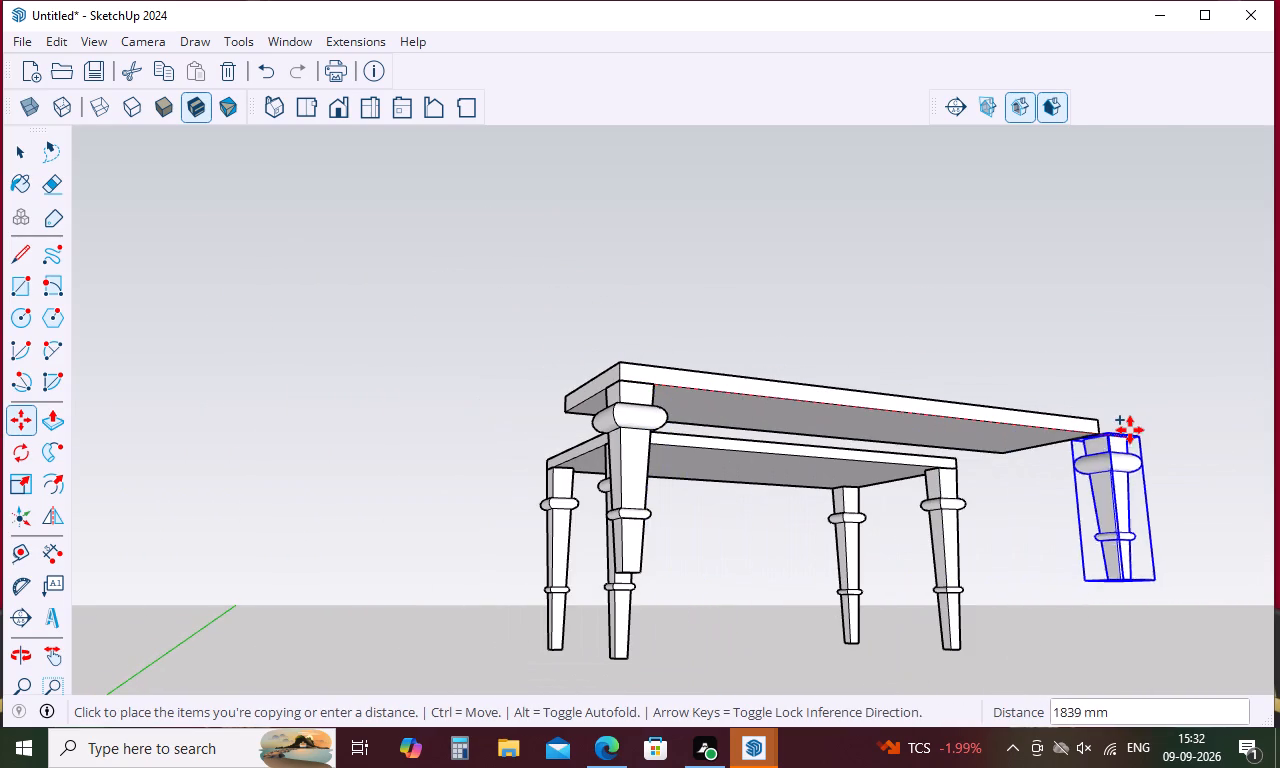
middle_click_drag(1130, 440, 847, 509)
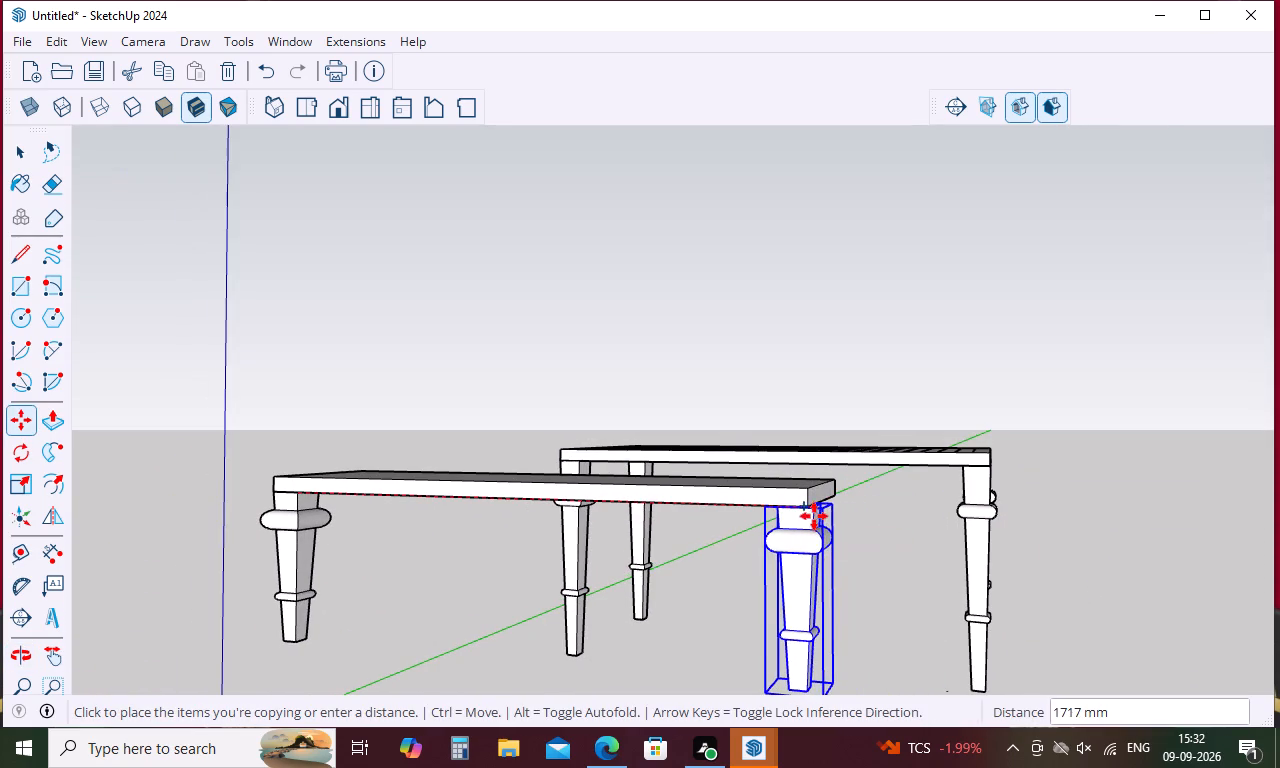
left_click(809, 509)
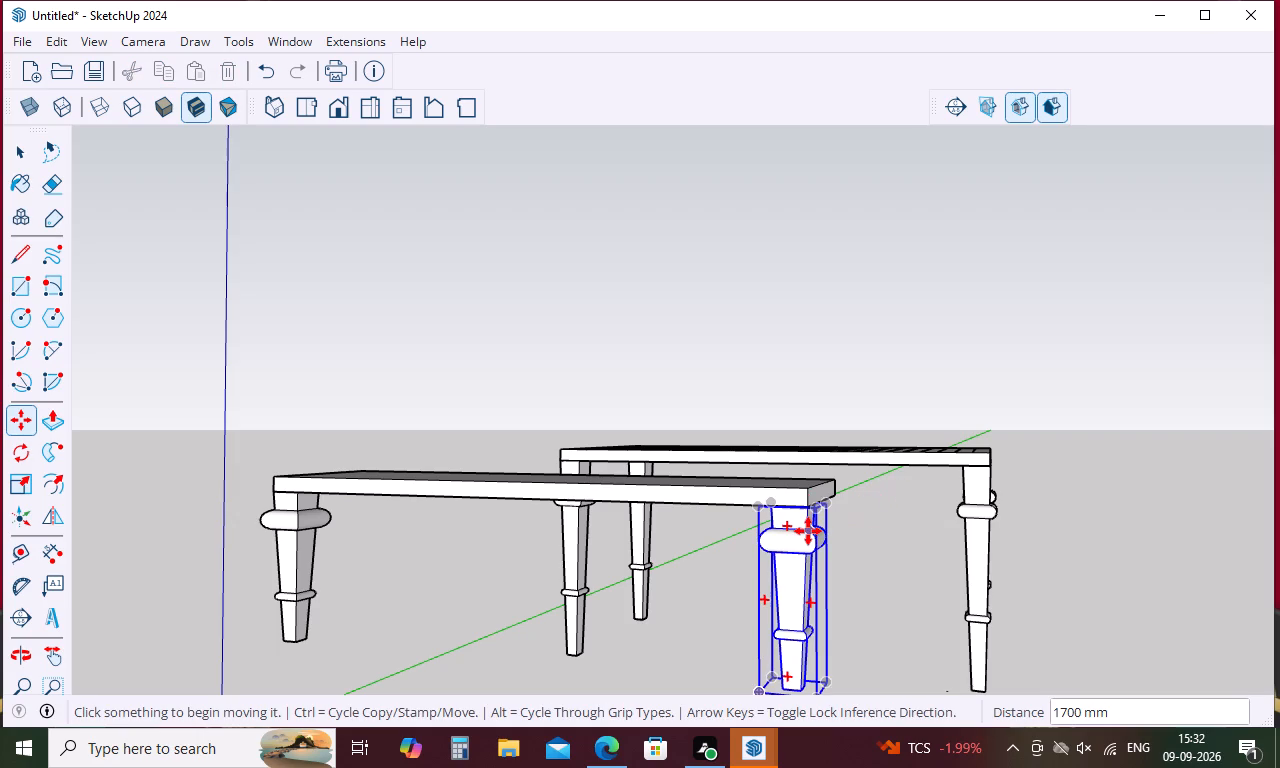
left_click(808, 531)
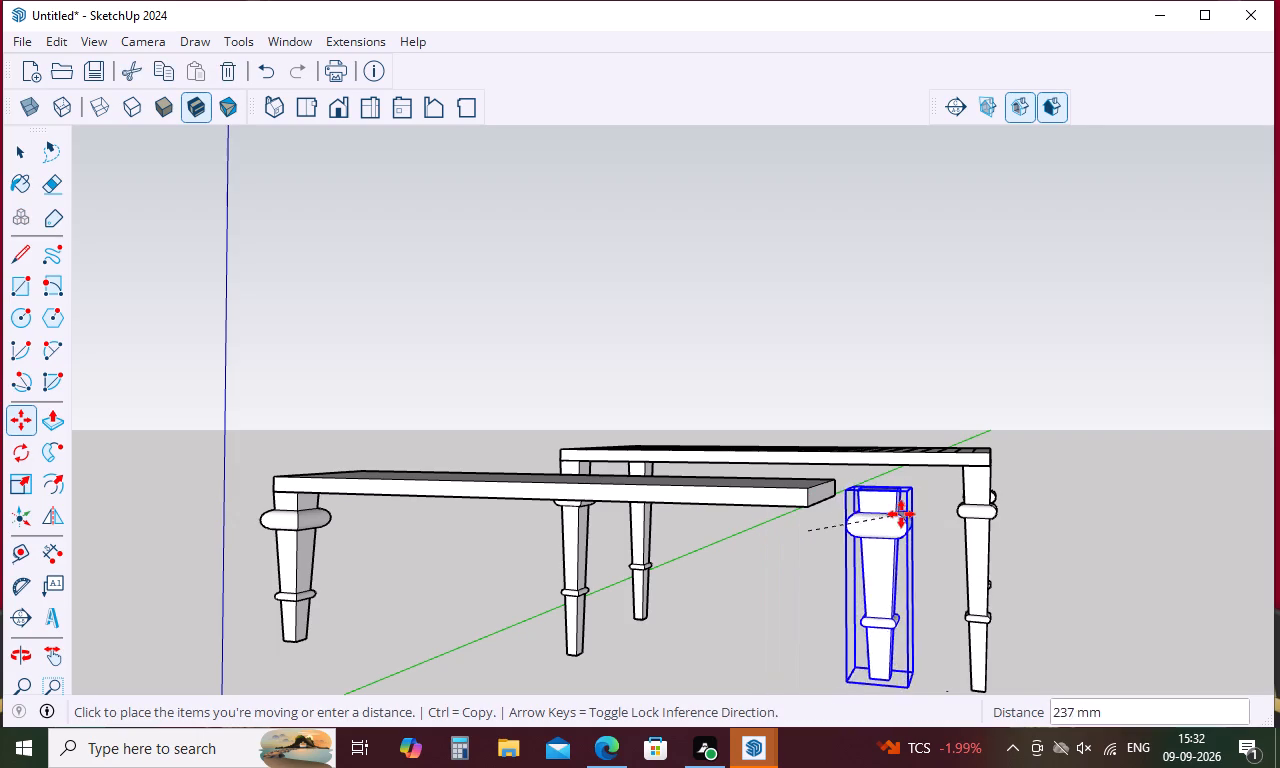
key("Escape")
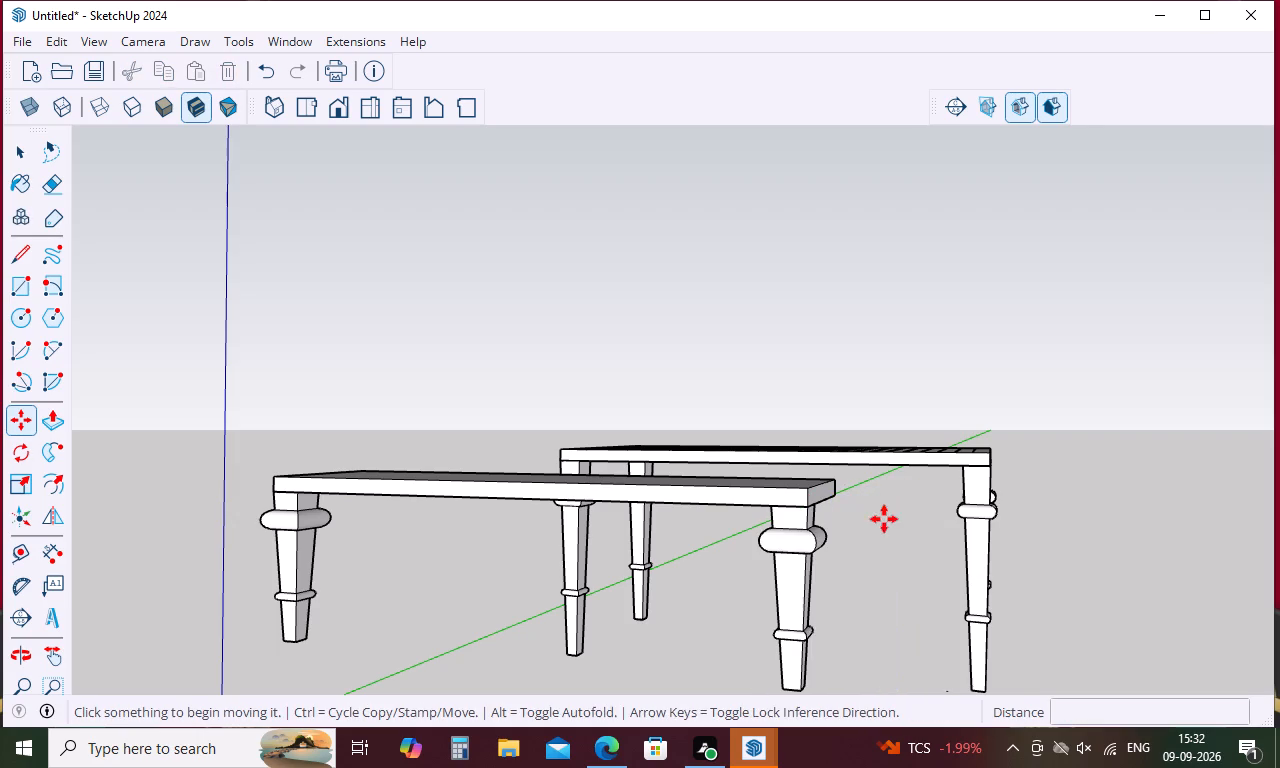
Copy the bench leg 350 mm across the bench's width to the other corner of the same short end.
scroll(818, 509, "up", 3)
middle_click_drag(845, 510, 762, 482)
scroll(730, 479, "down", 4)
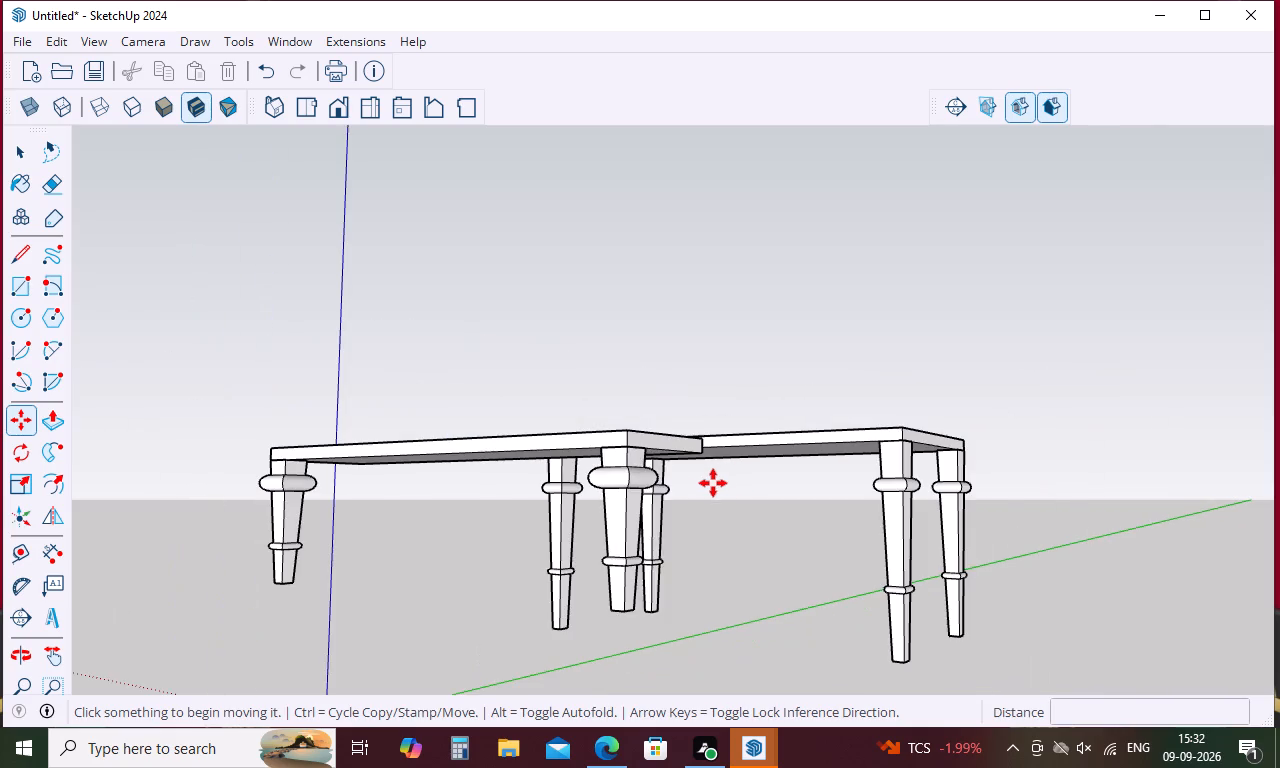
middle_click_drag(663, 501, 431, 546)
scroll(426, 460, "up", 5)
middle_click_drag(512, 560, 509, 519)
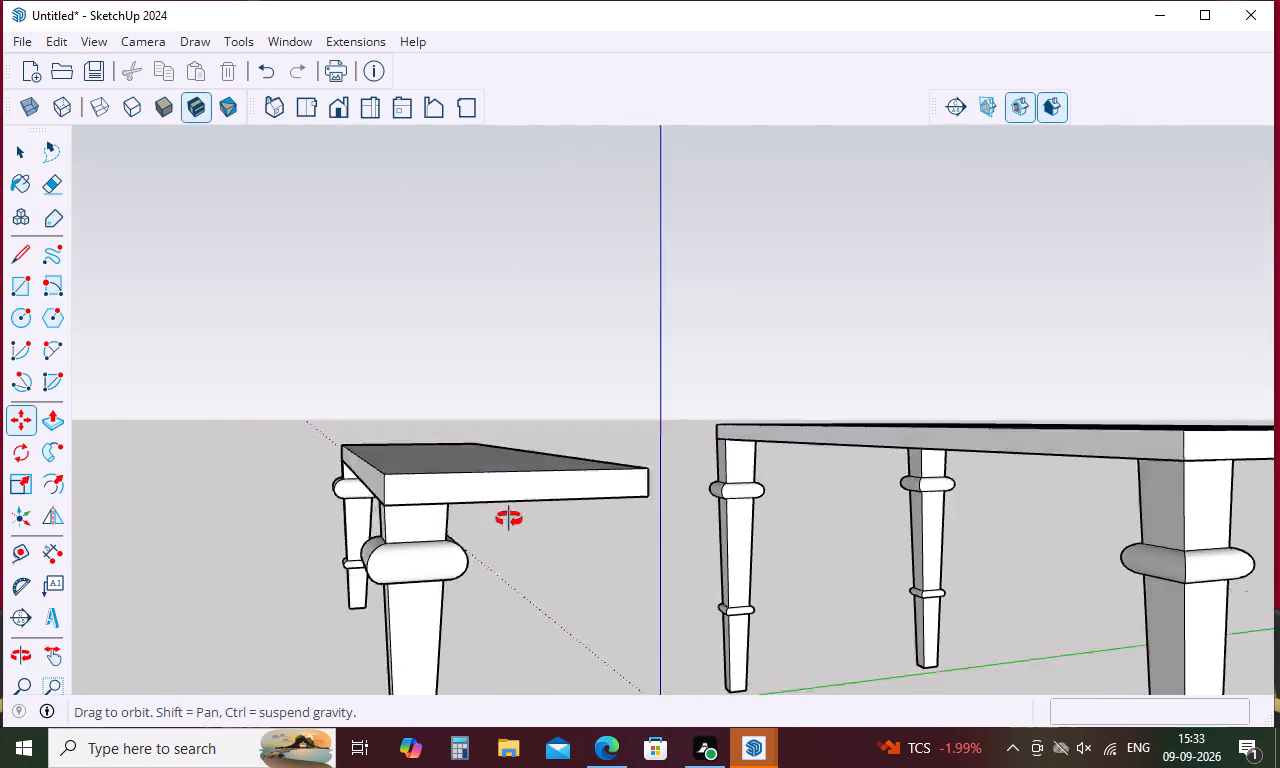
middle_click_drag(509, 519, 415, 464)
left_click(286, 359)
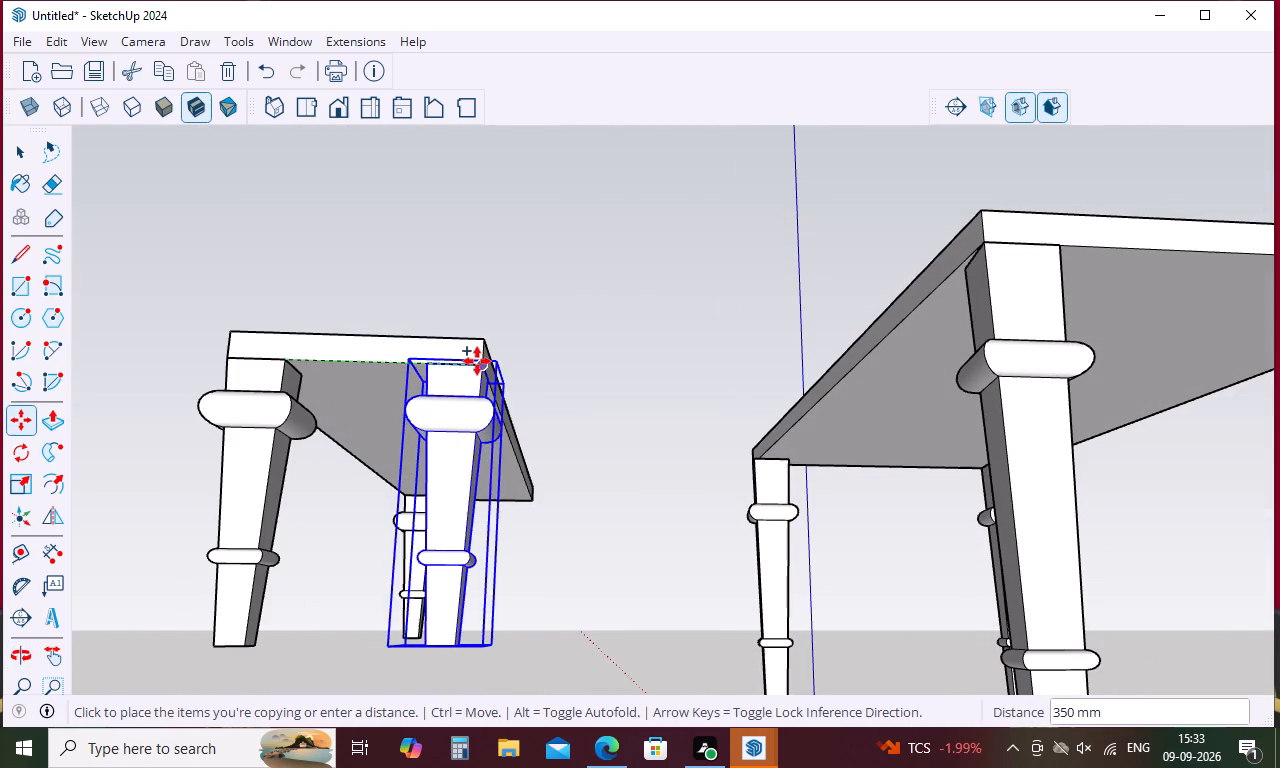
left_click(477, 361)
Copy that new leg 1700 mm along the red axis to the bench top's remaining corner.
middle_click_drag(610, 406, 418, 489)
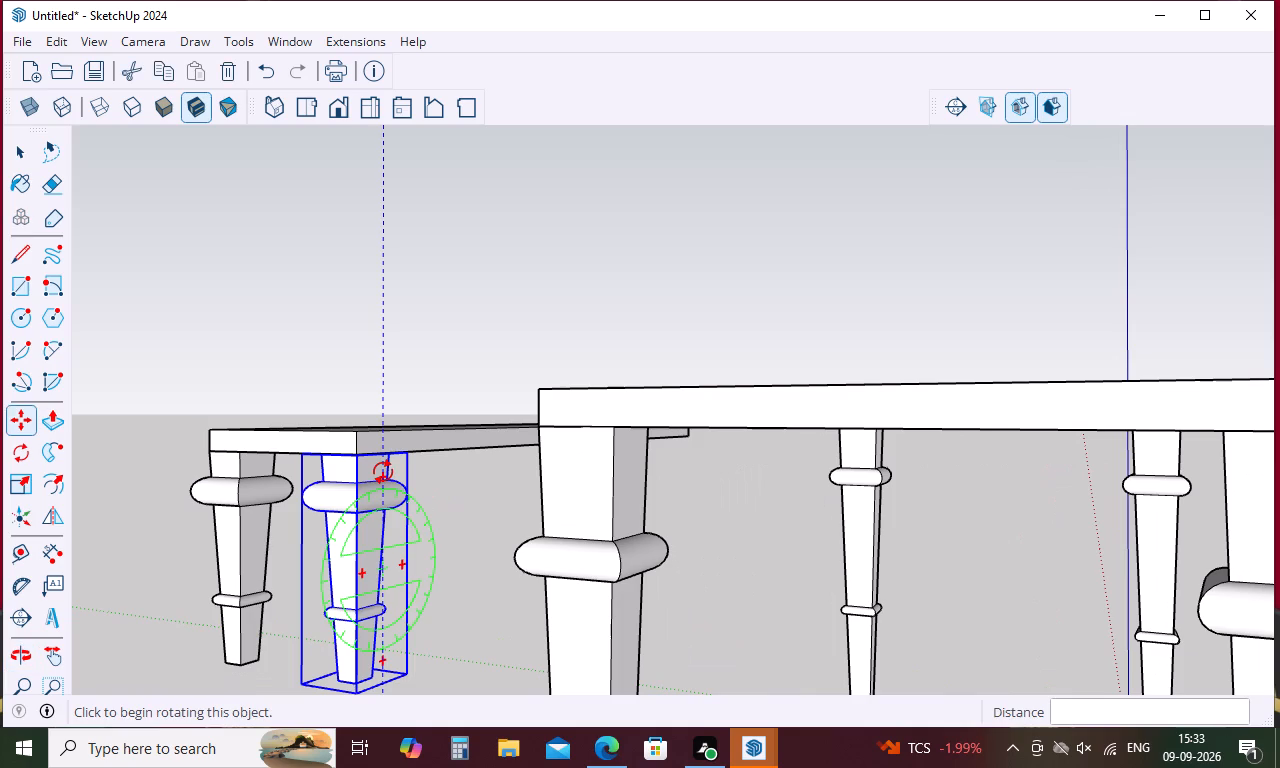
middle_click_drag(424, 455, 374, 468)
scroll(384, 458, "up", 5)
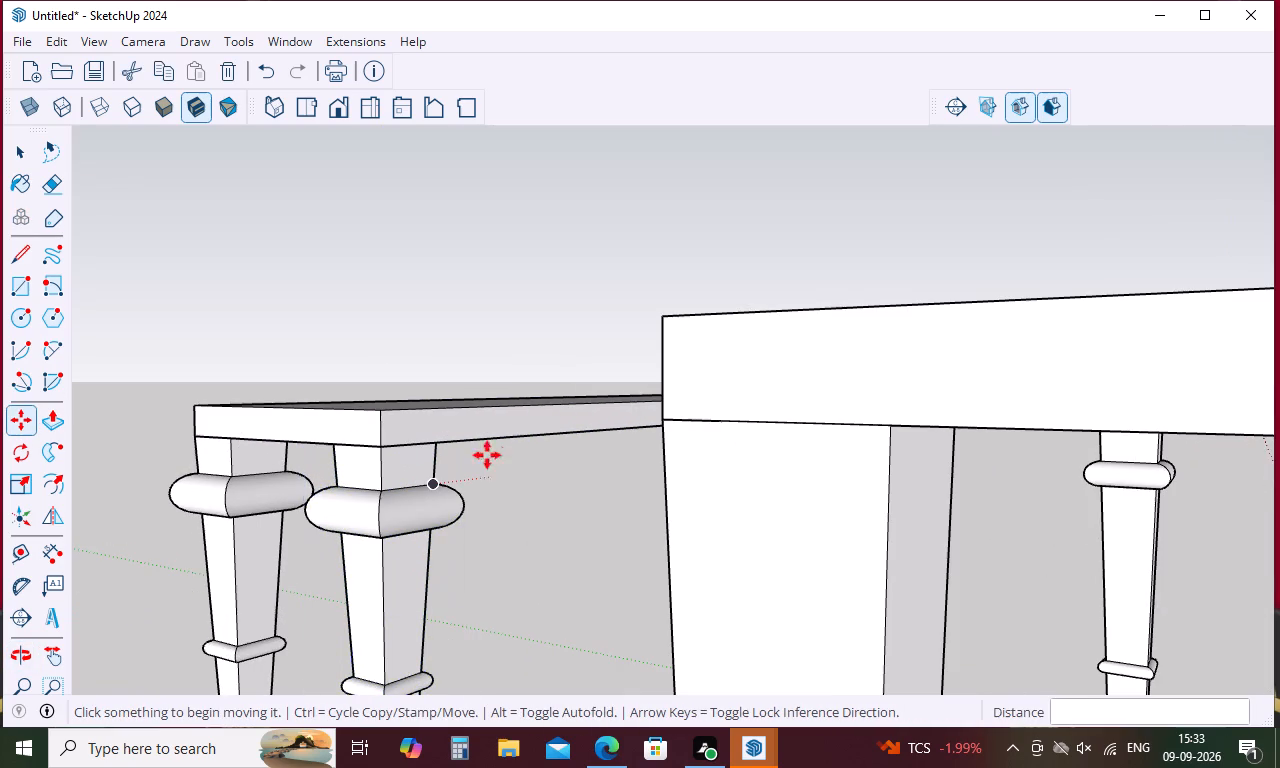
middle_click_drag(507, 458, 444, 434)
scroll(466, 420, "down", 5)
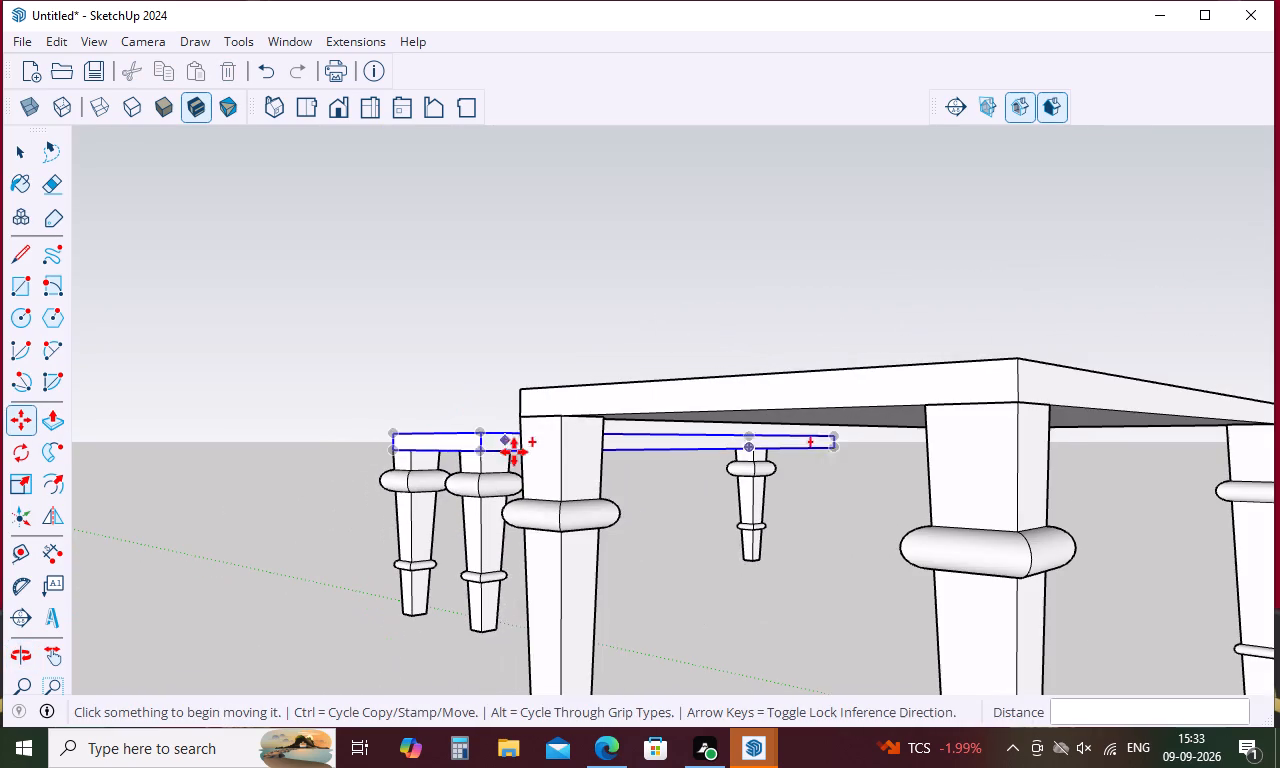
scroll(503, 466, "up", 5)
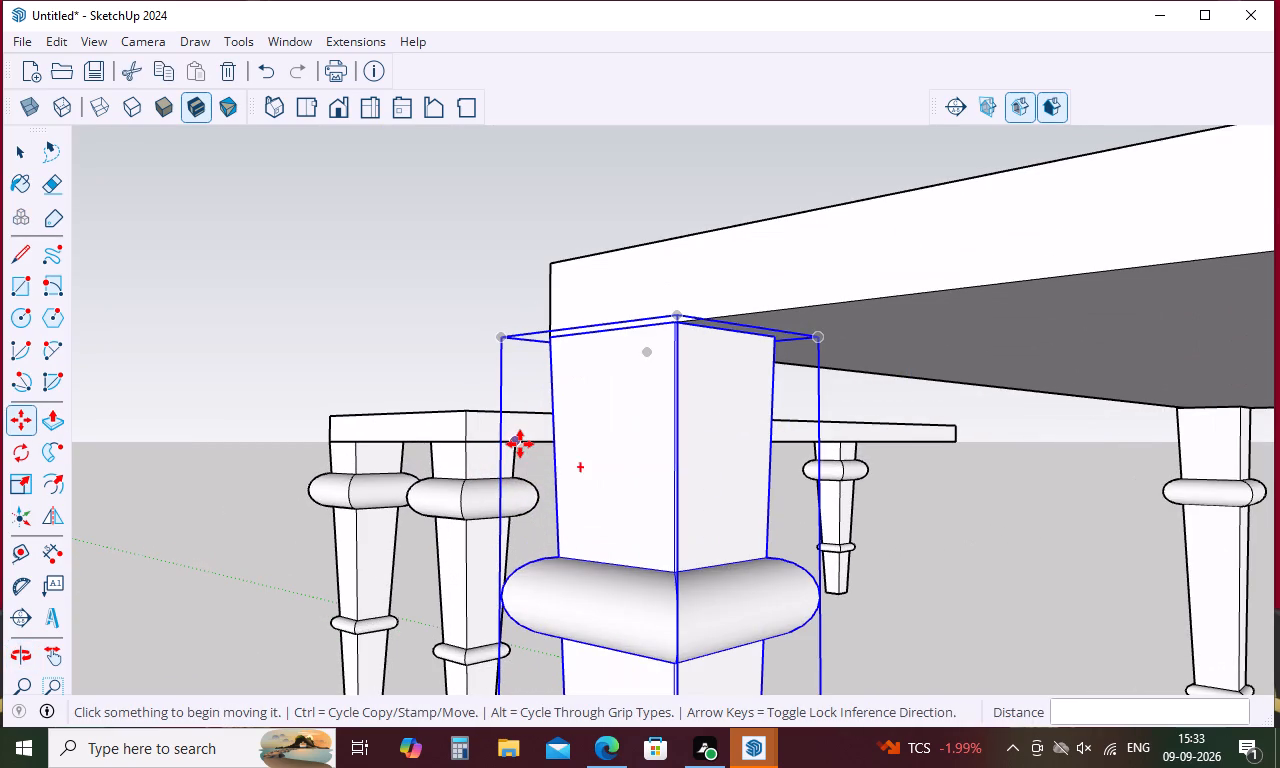
left_click(516, 443)
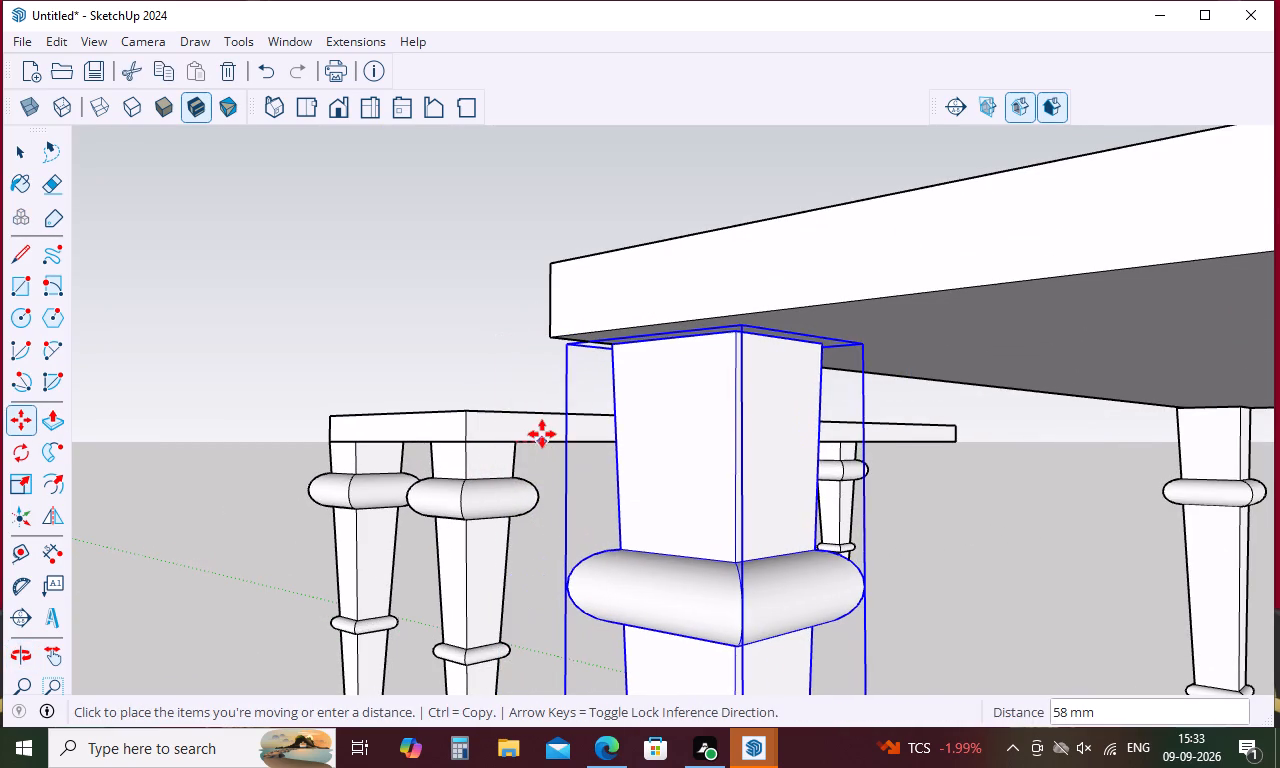
key("Escape")
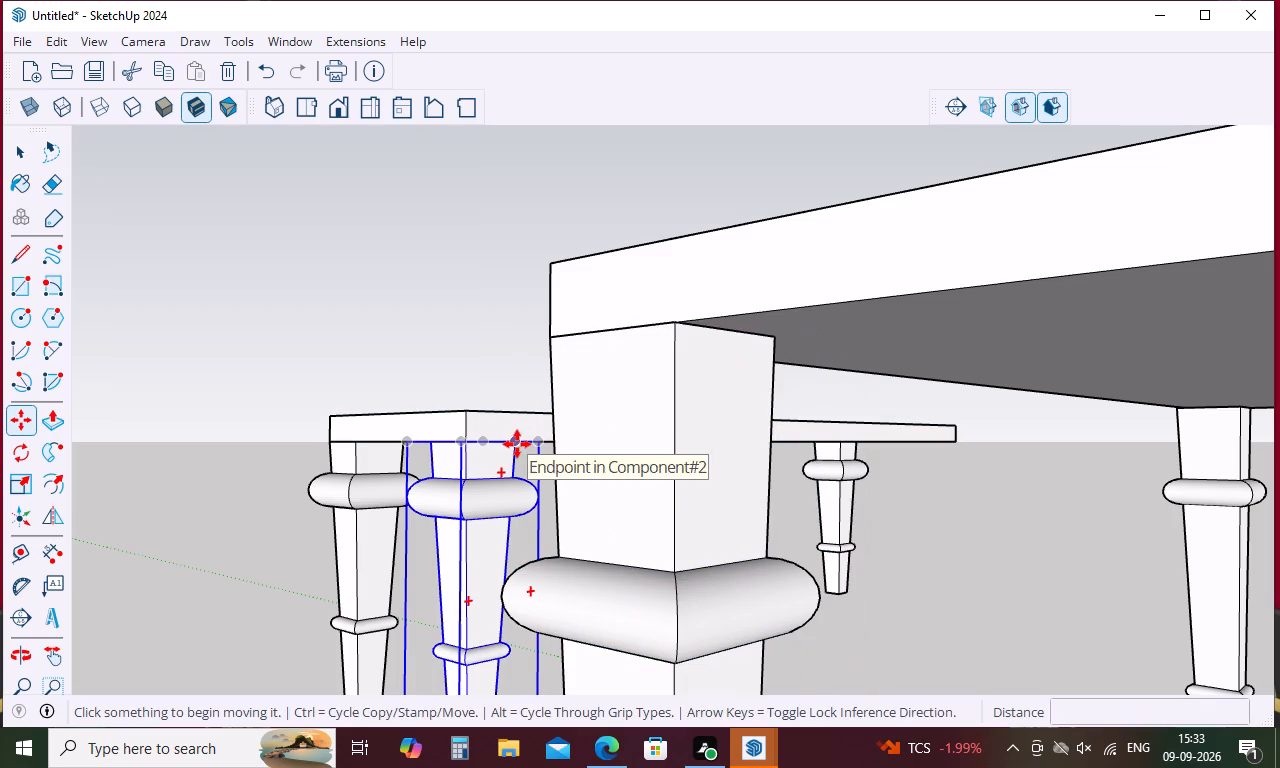
left_click(517, 444)
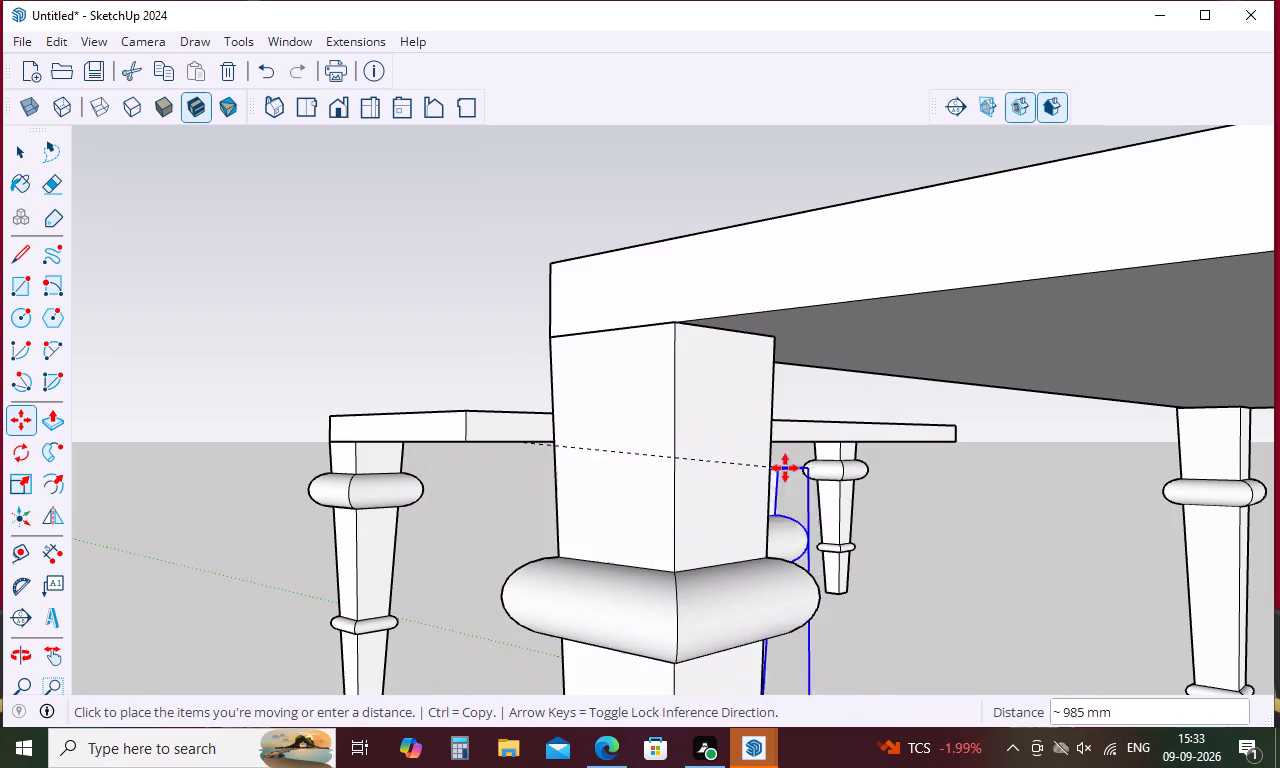
left_click(959, 444)
Select the bench top with all four legs and move the whole bench about 438 mm.
scroll(987, 494, "down", 5)
middle_click_drag(983, 509, 1070, 601)
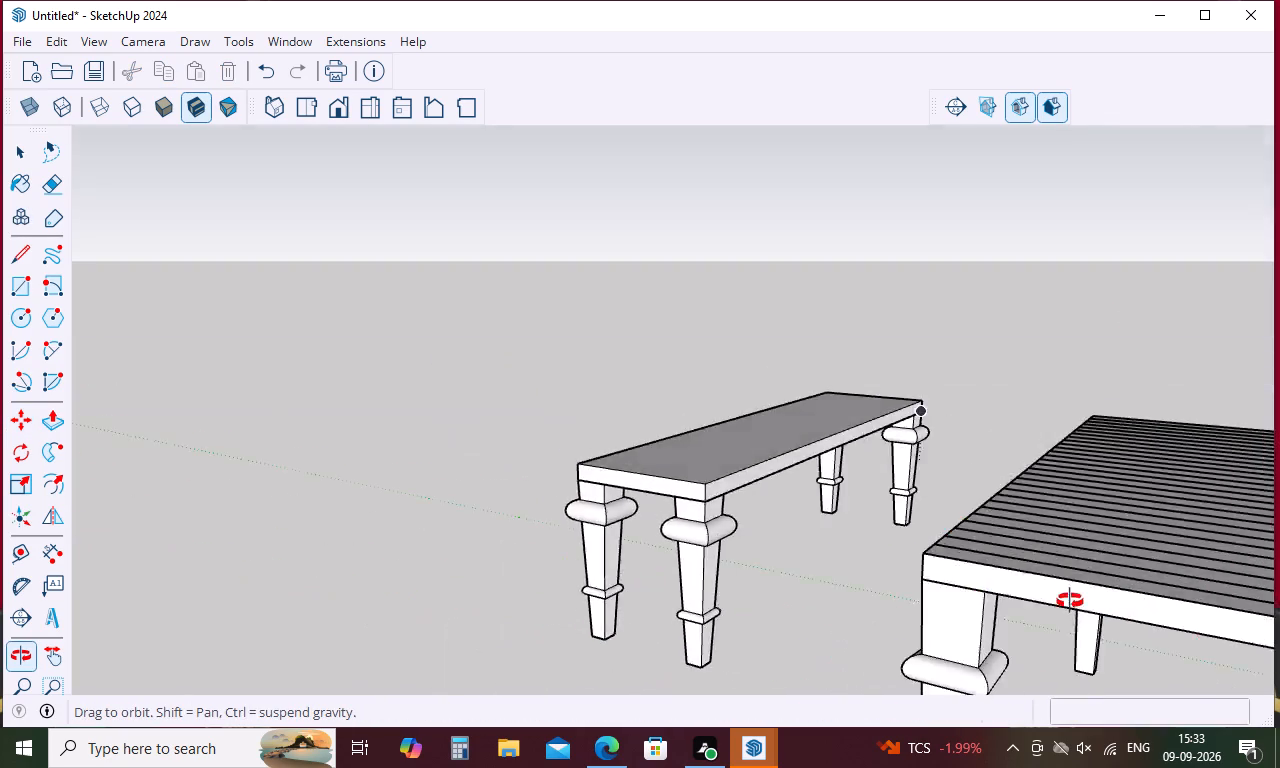
middle_click_drag(1070, 601, 1233, 623)
scroll(910, 446, "down", 5)
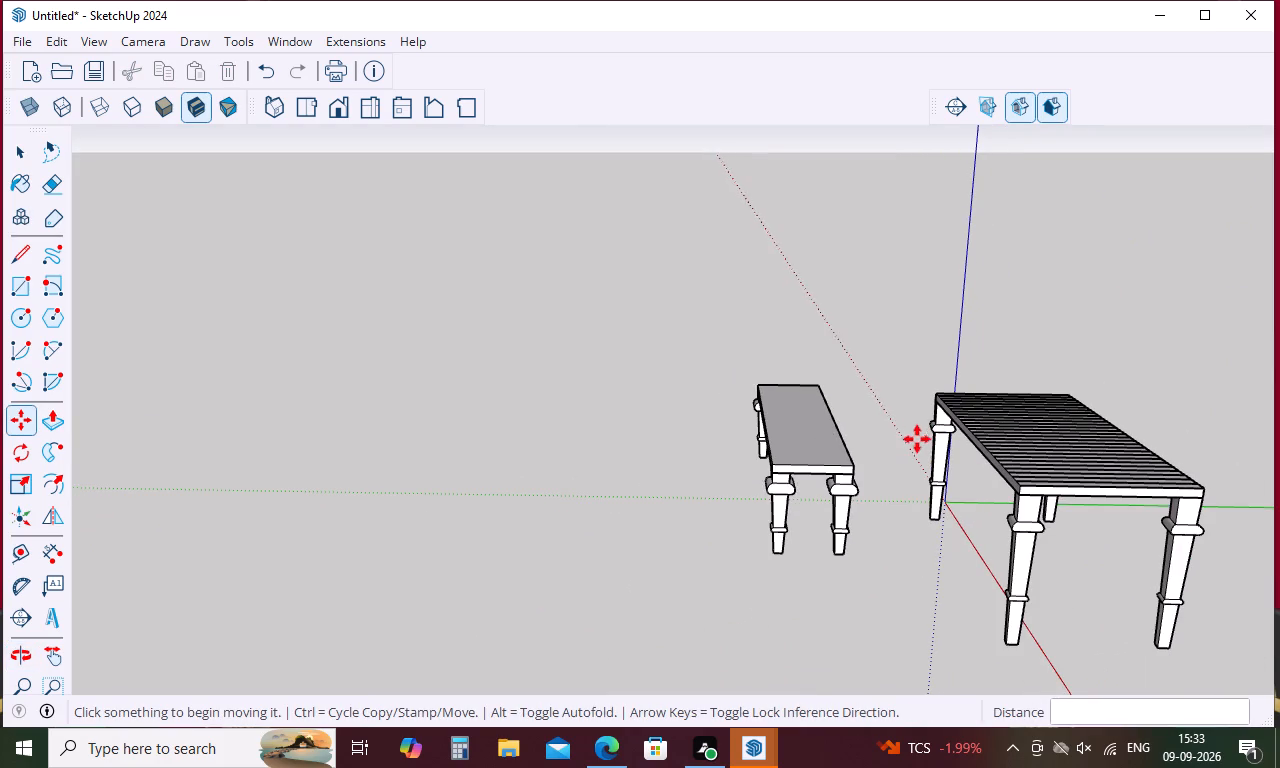
middle_click_drag(906, 505, 1048, 558)
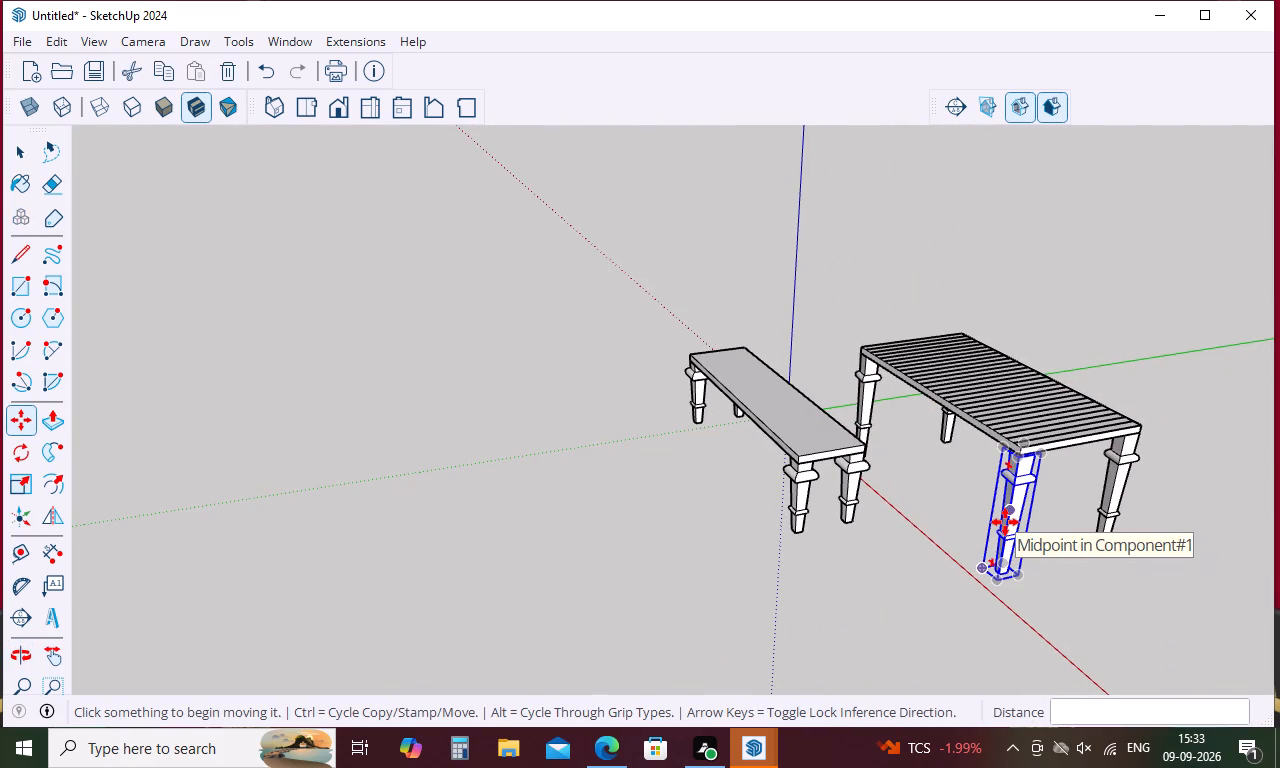
middle_click_drag(968, 545, 1253, 577)
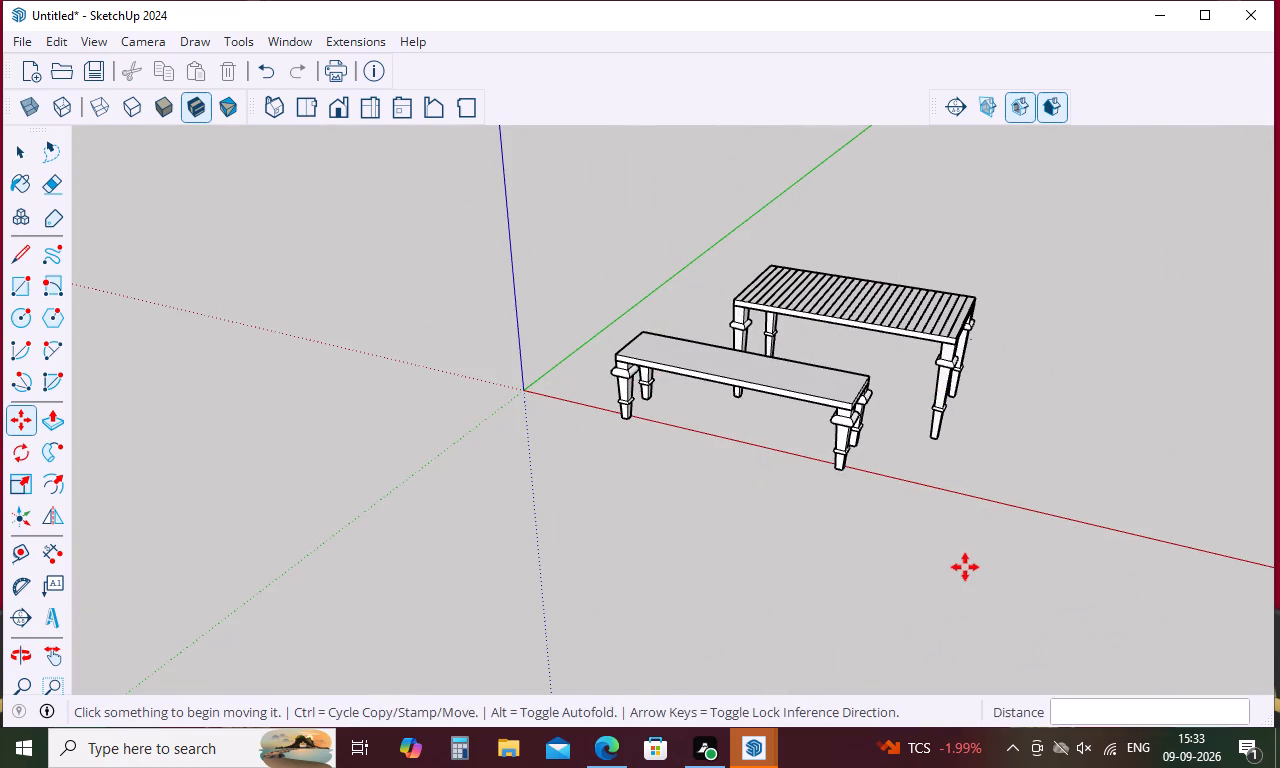
key("space")
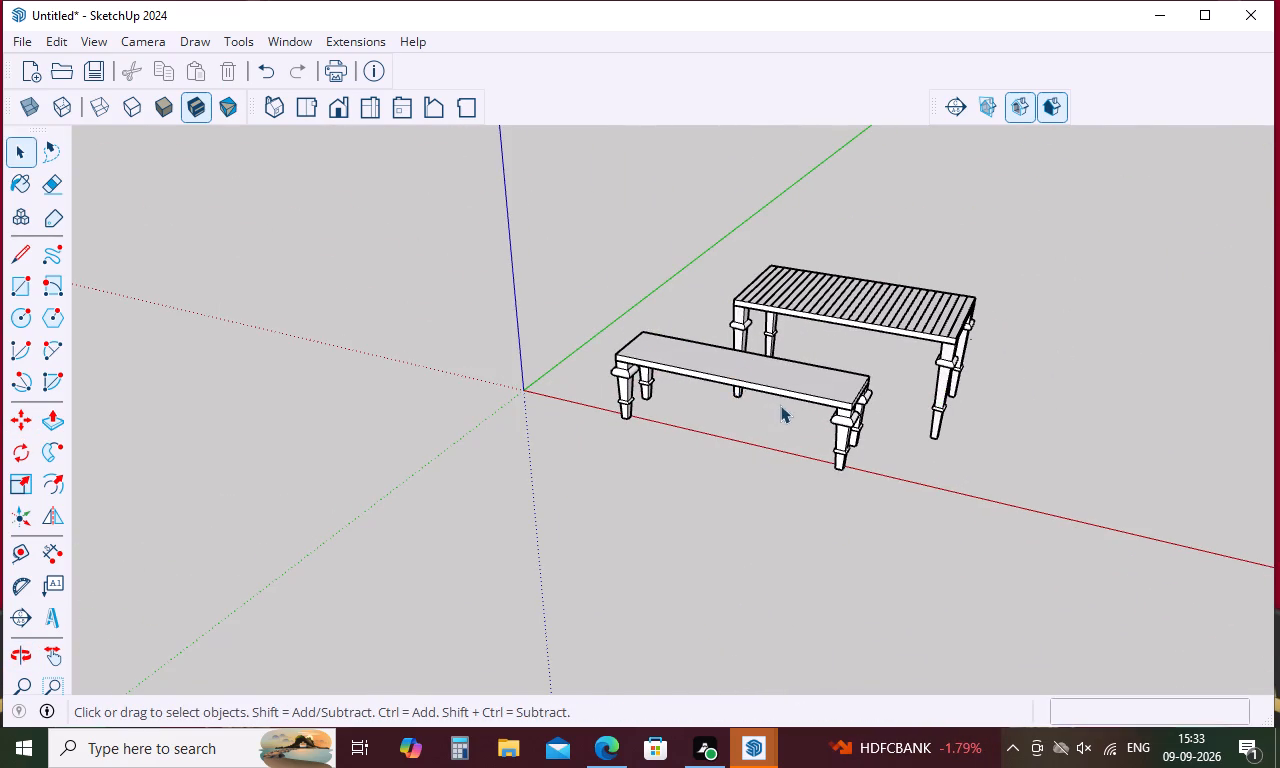
middle_click_drag(782, 407, 918, 386)
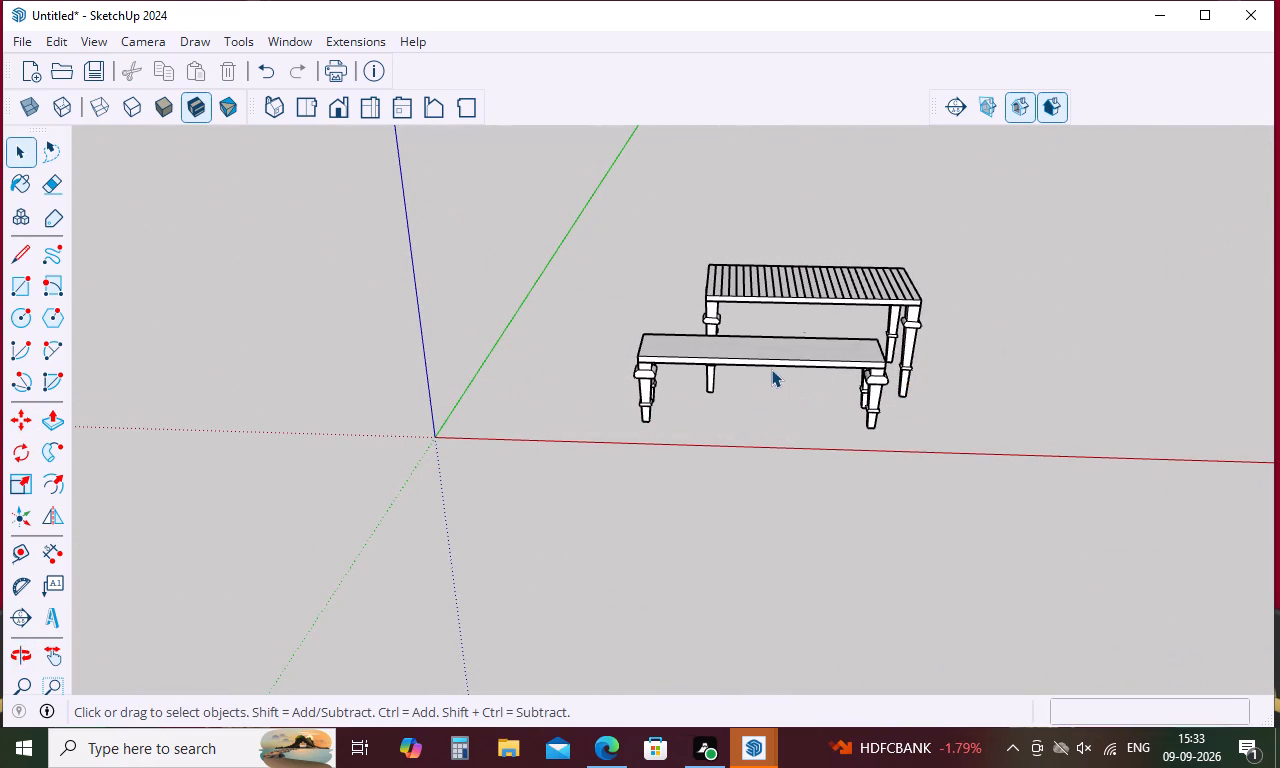
left_click(780, 362)
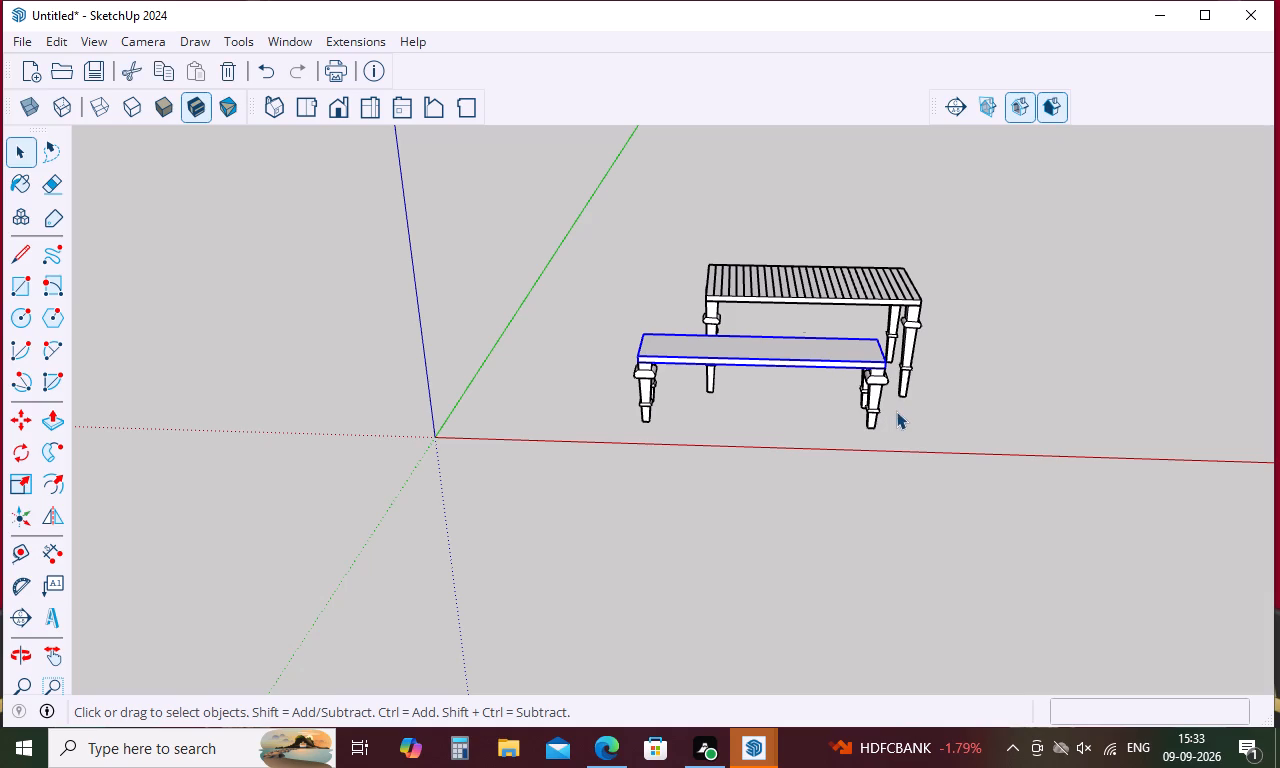
left_click(882, 404, "shift")
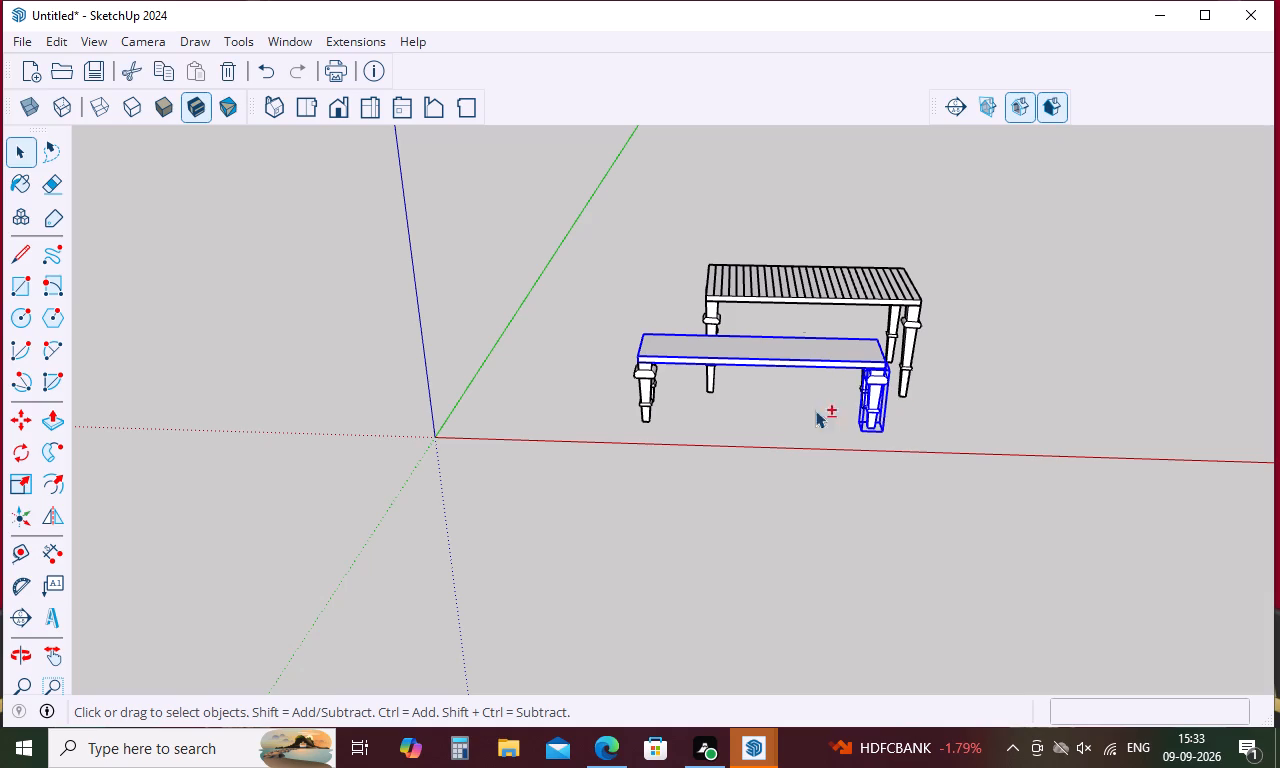
left_click(640, 402, "shift")
middle_click_drag(696, 398, 768, 377, "shift")
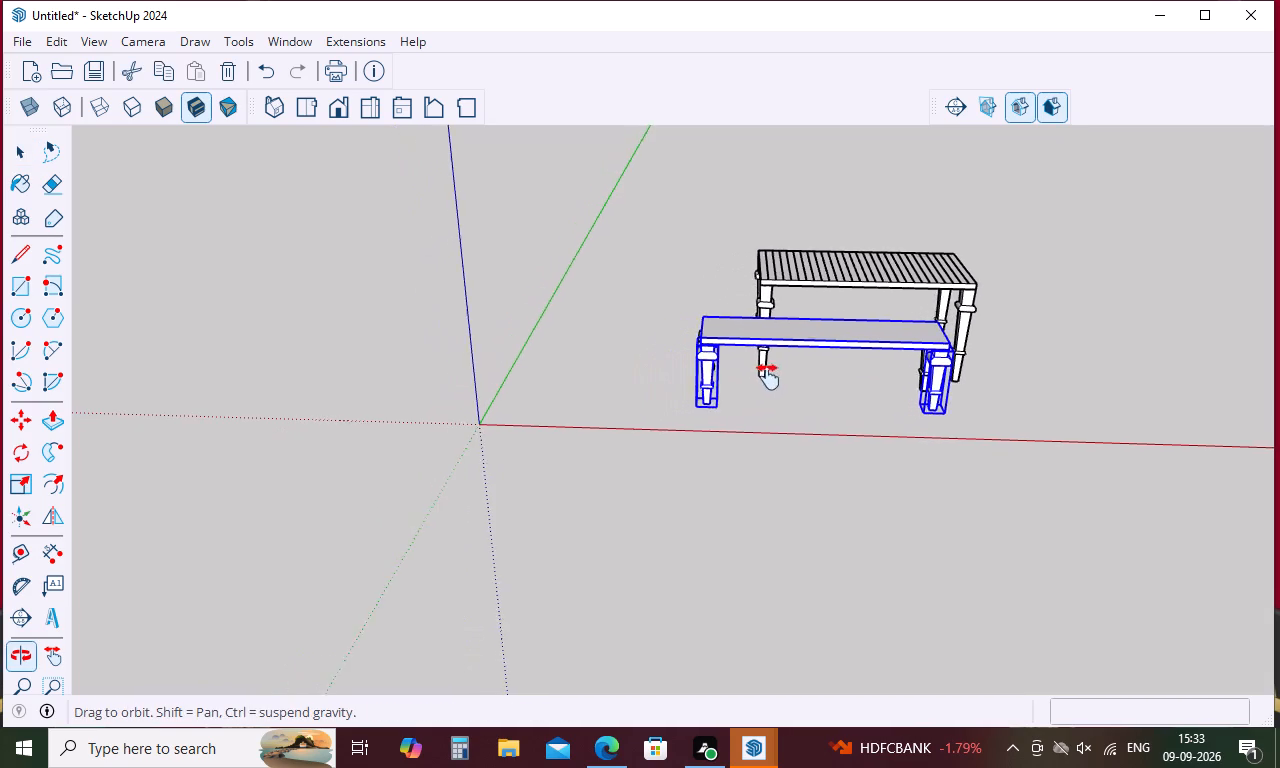
middle_click_drag(768, 377, 771, 383, "shift")
middle_click_drag(789, 428, 1154, 431)
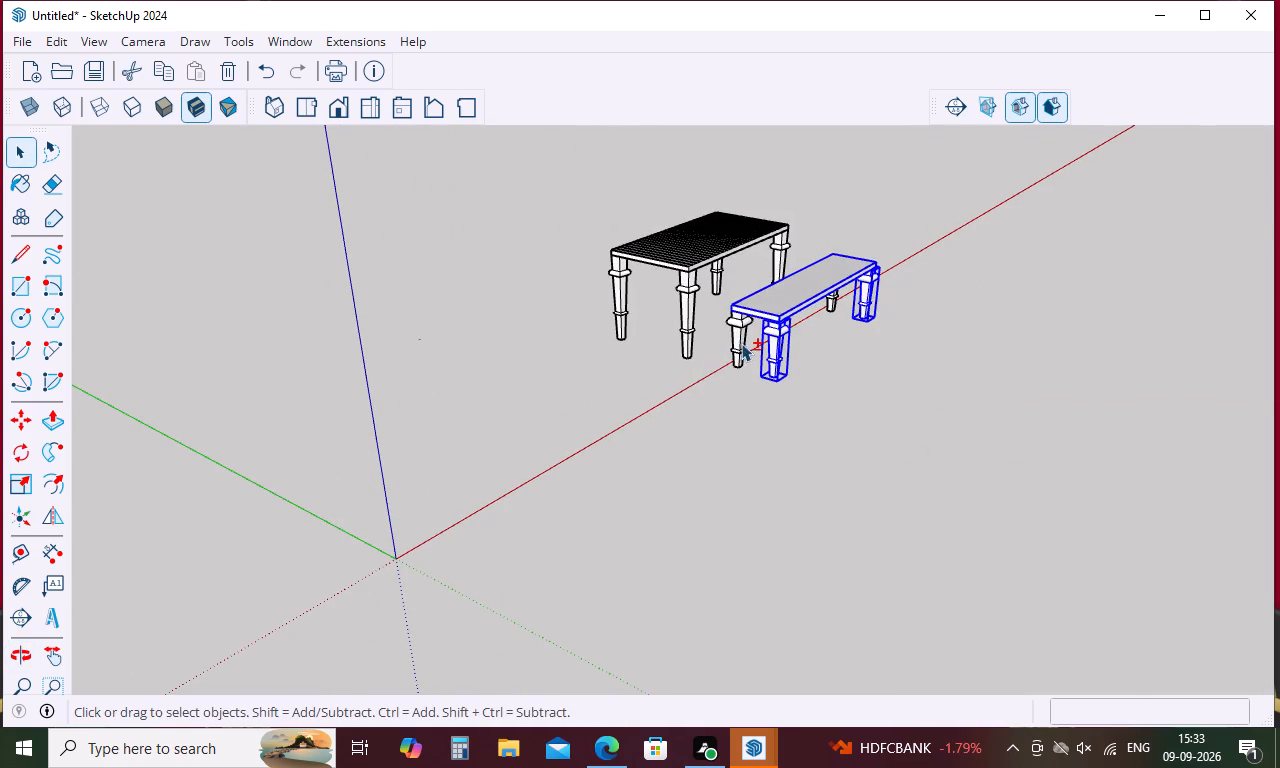
left_click(736, 342, "shift")
left_click(833, 304, "shift")
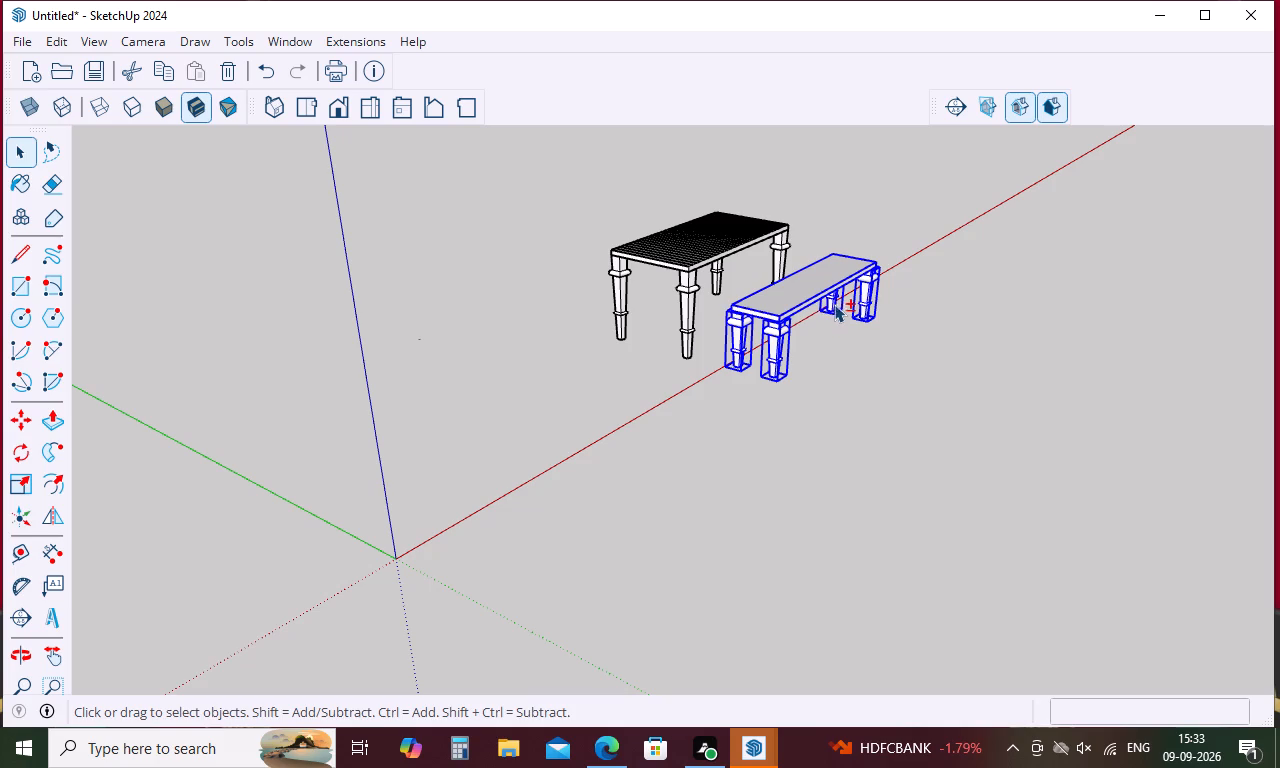
middle_click_drag(933, 268, 561, 386, "shift")
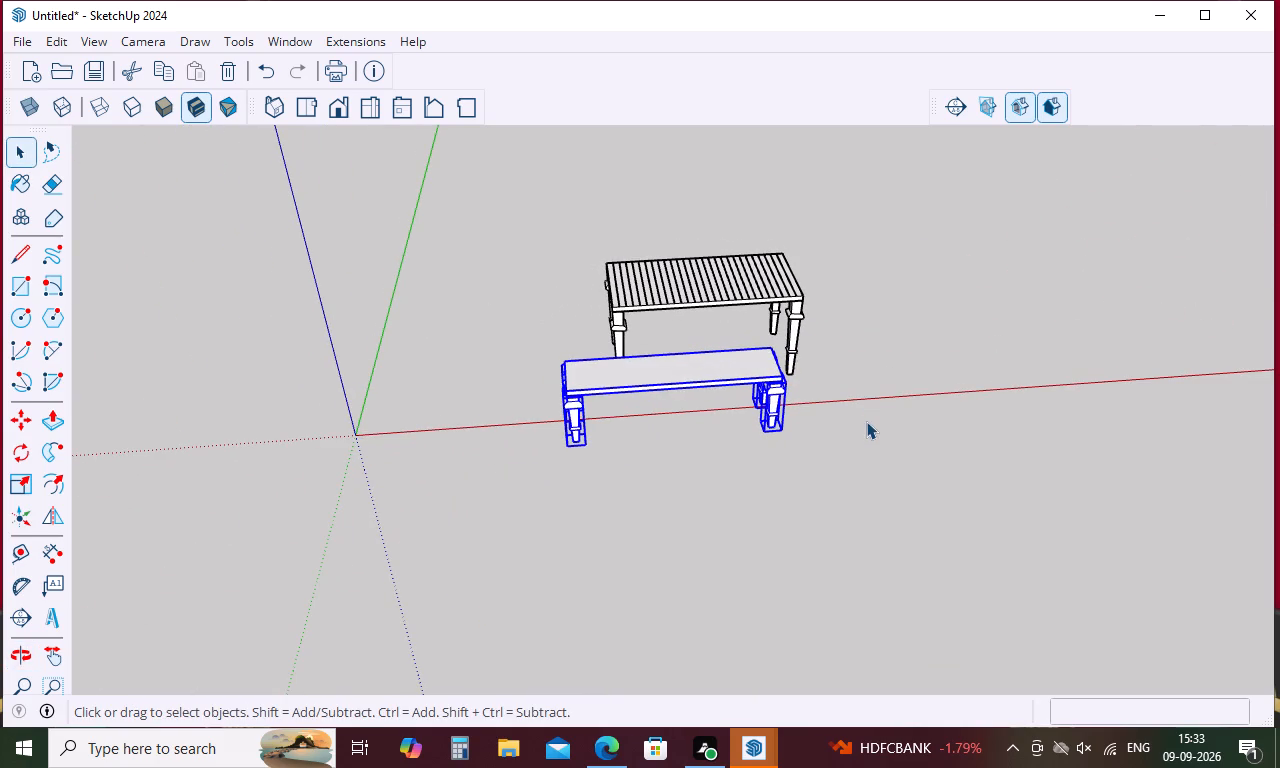
key("m")
left_click(771, 349)
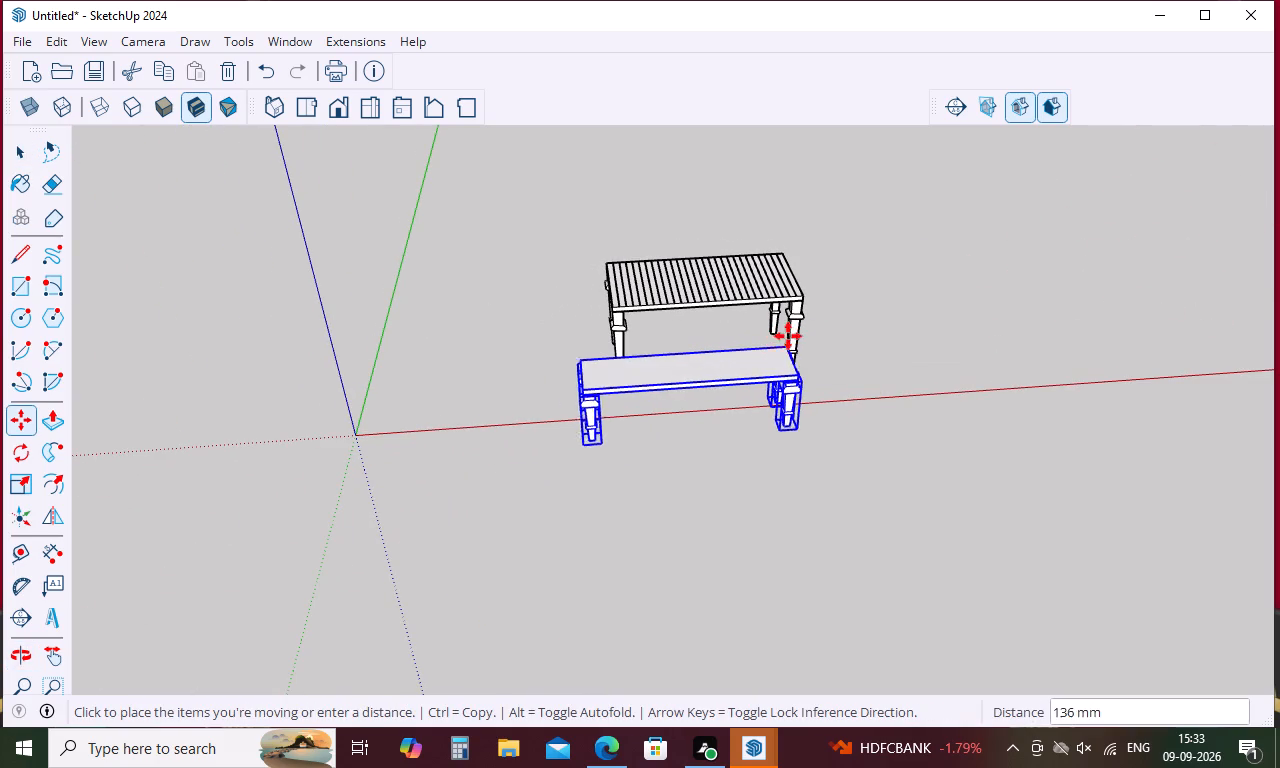
scroll(803, 342, "up", 4)
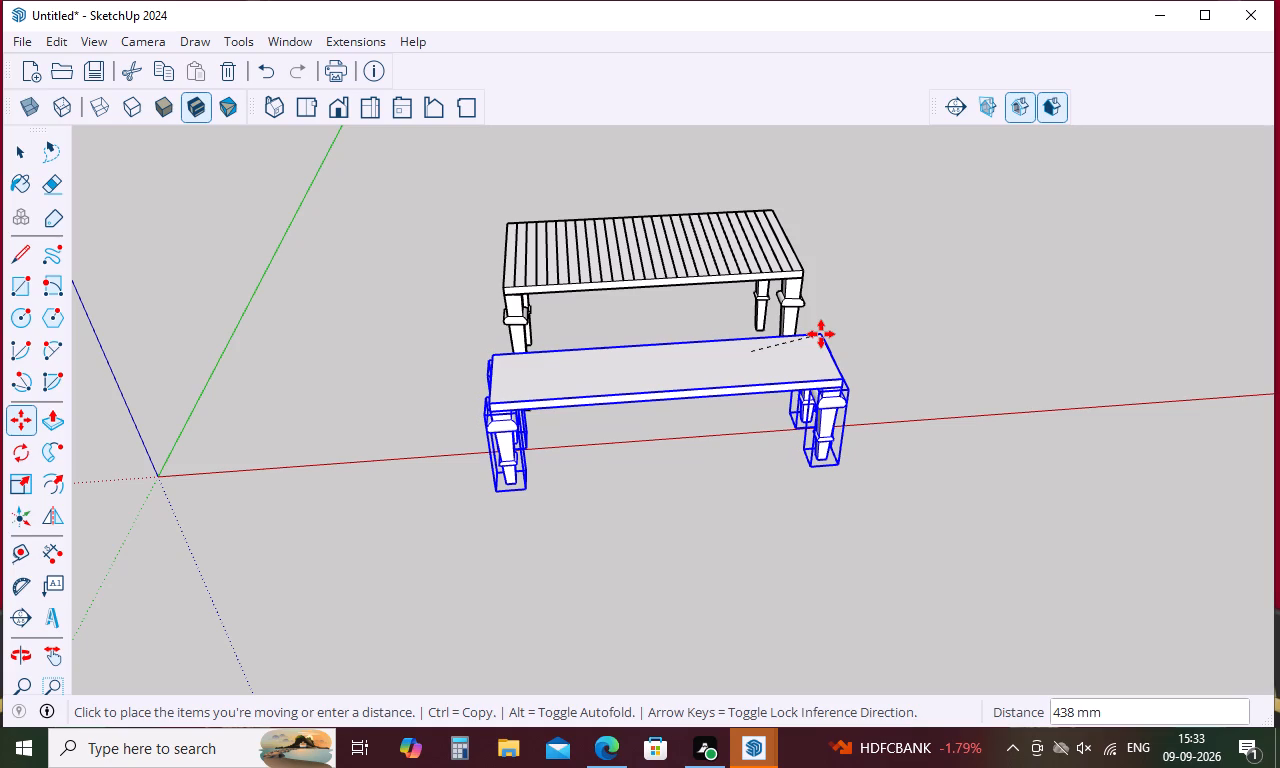
left_click(821, 334)
Move the bench about 689 mm, snapping a bench leg's bottom corner to the bottom corner of the nearest table leg.
middle_click_drag(904, 355, 671, 220)
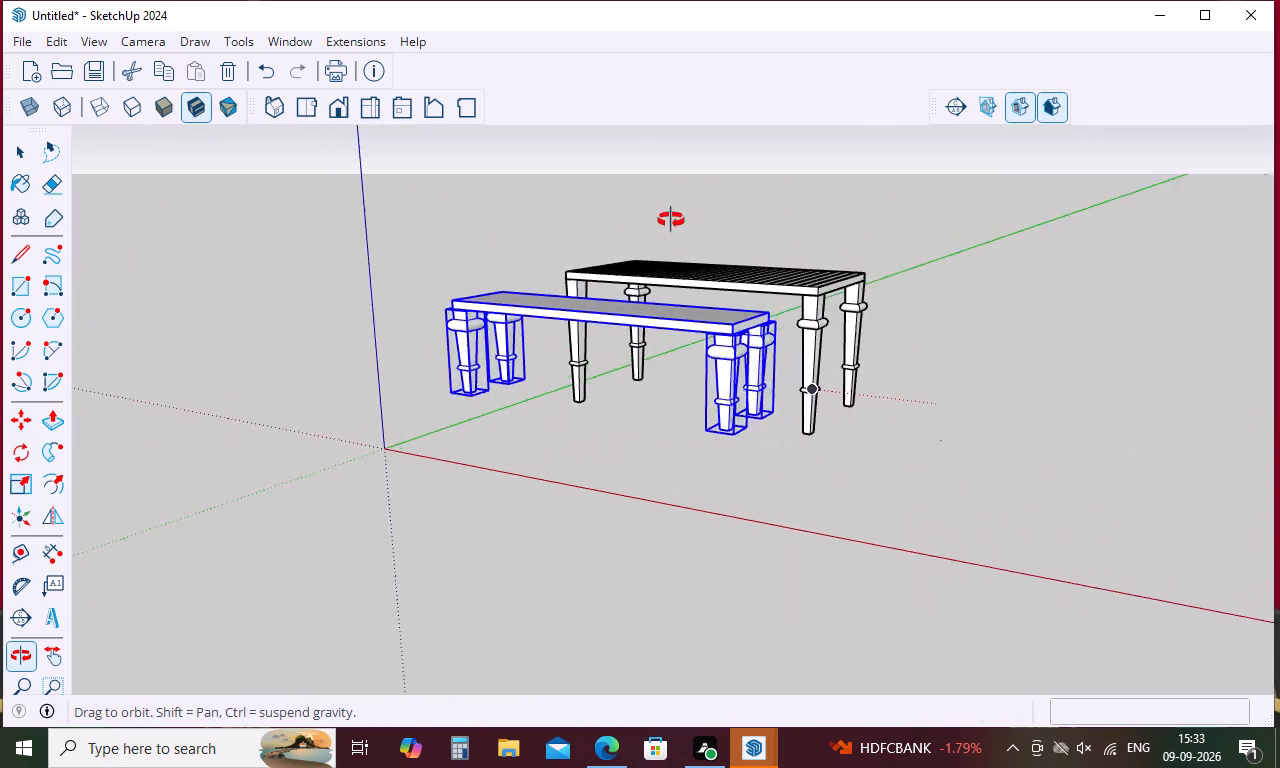
middle_click_drag(671, 220, 567, 216)
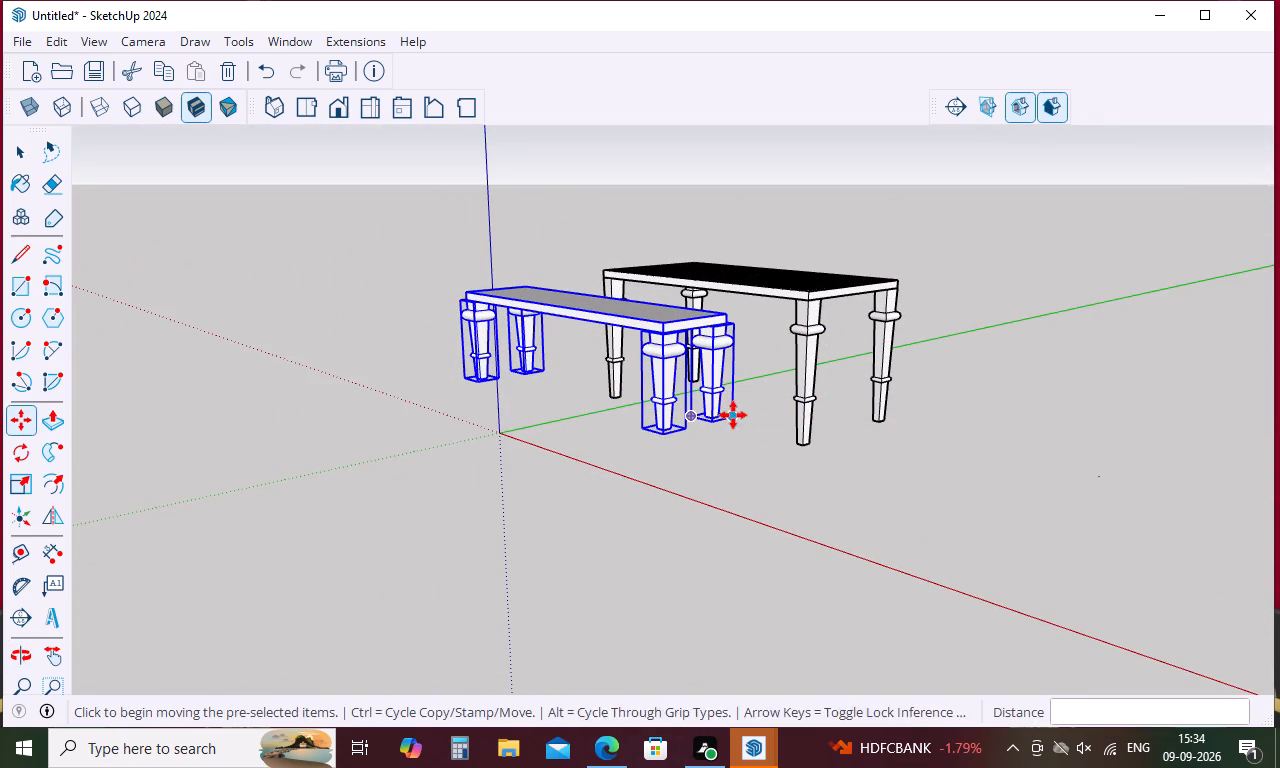
left_click(731, 414)
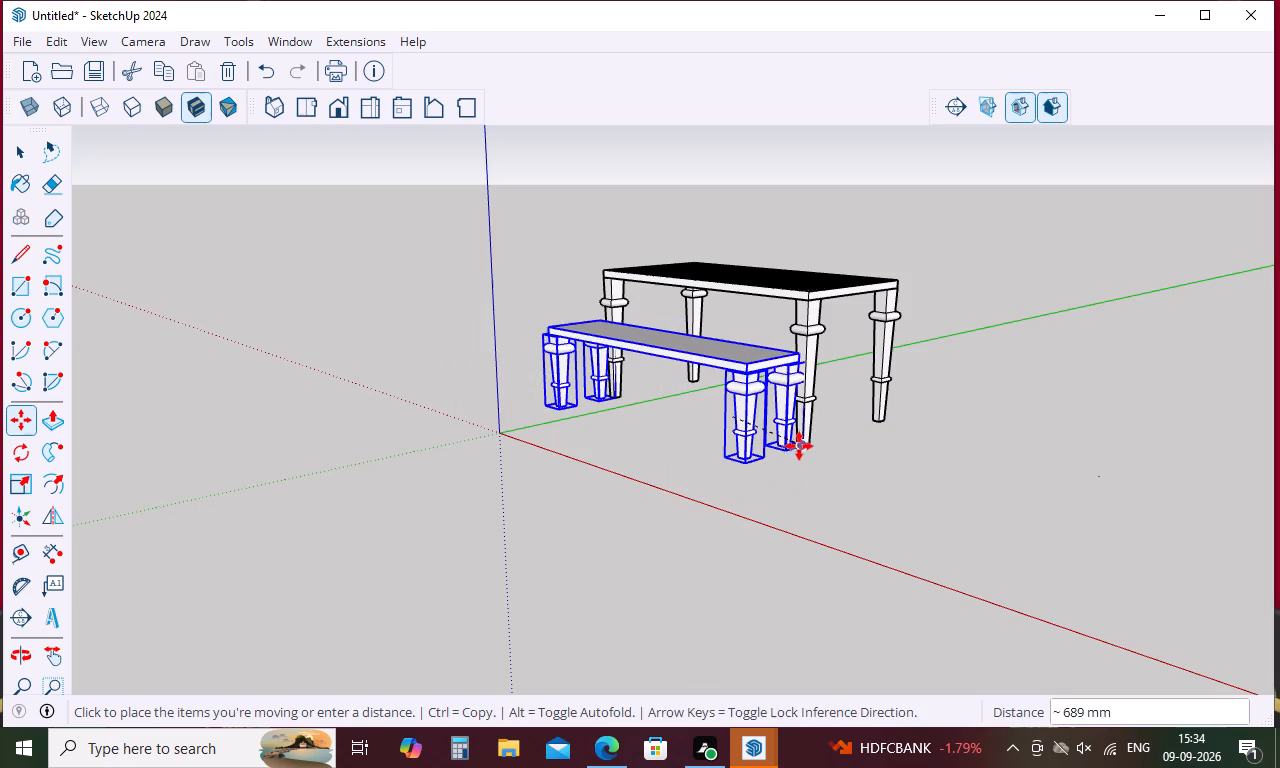
middle_click_drag(800, 444, 744, 464)
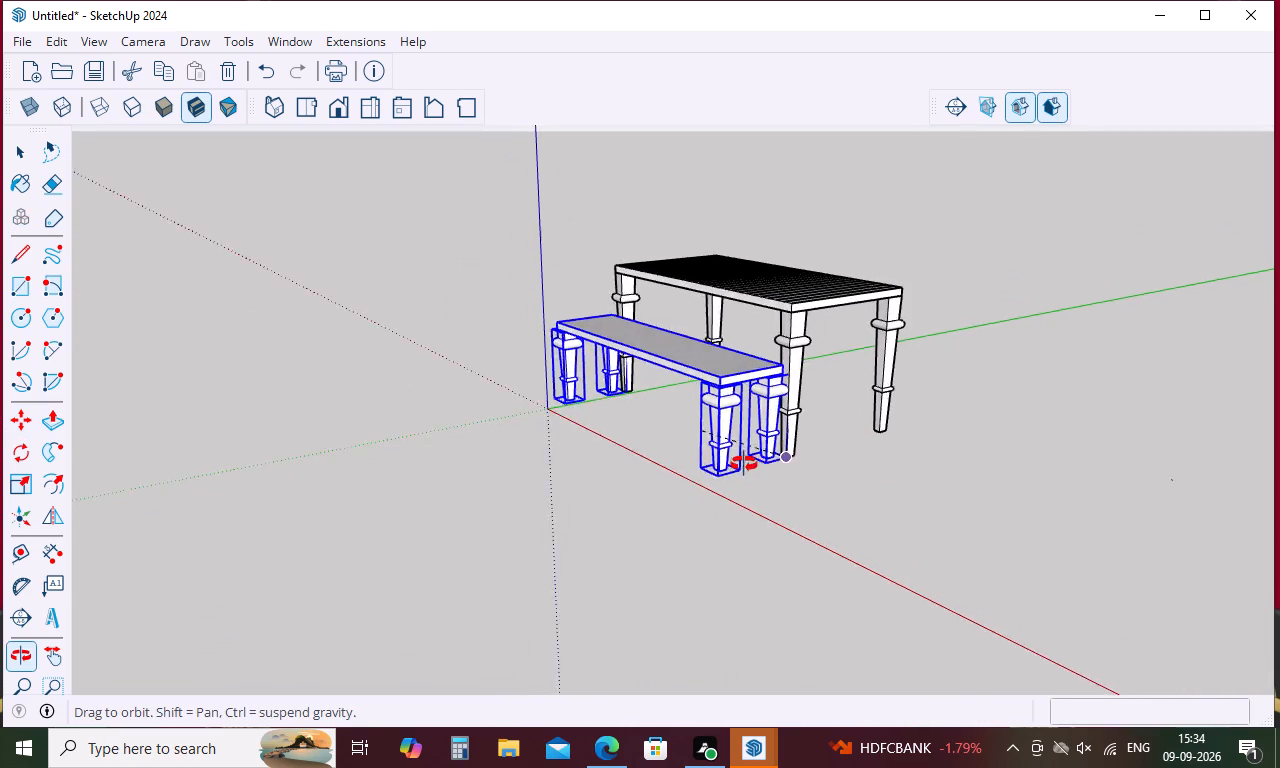
middle_click_drag(744, 464, 659, 484)
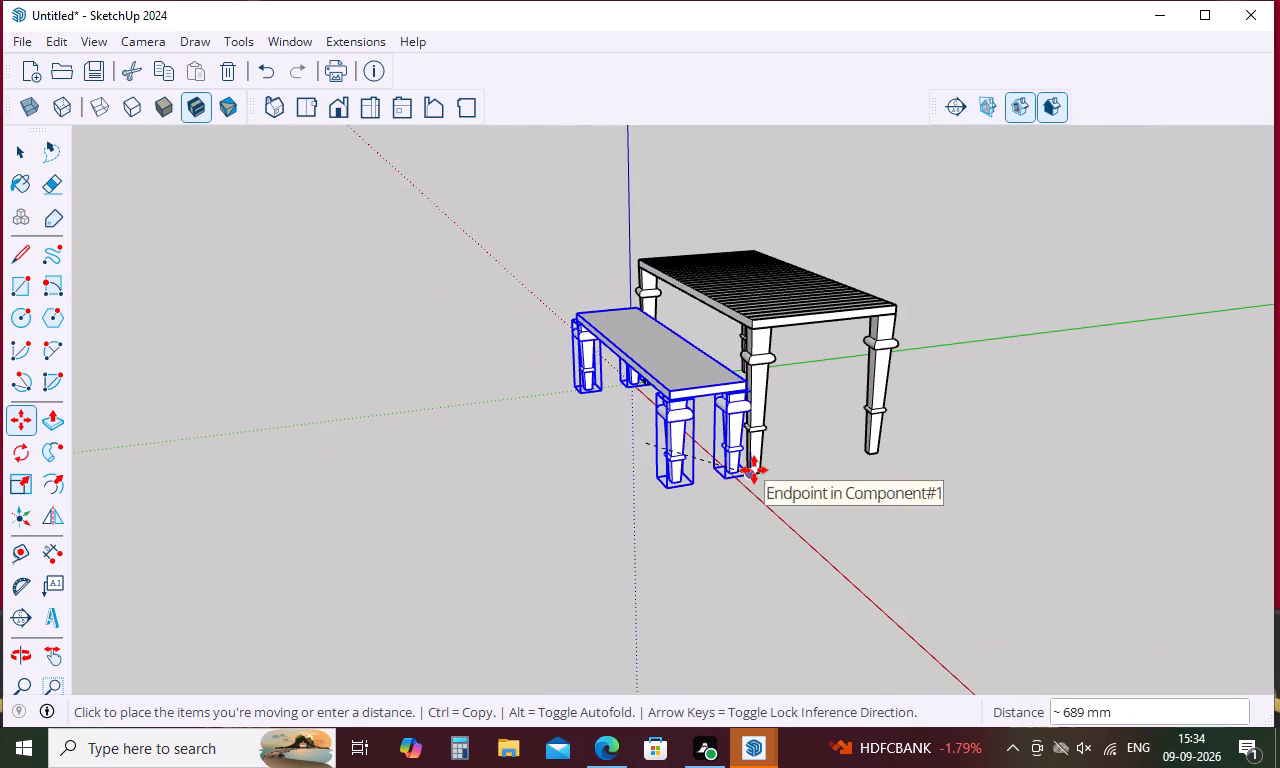
left_click(754, 470)
Move the bench about 304 mm away from the table leg.
left_click(750, 478)
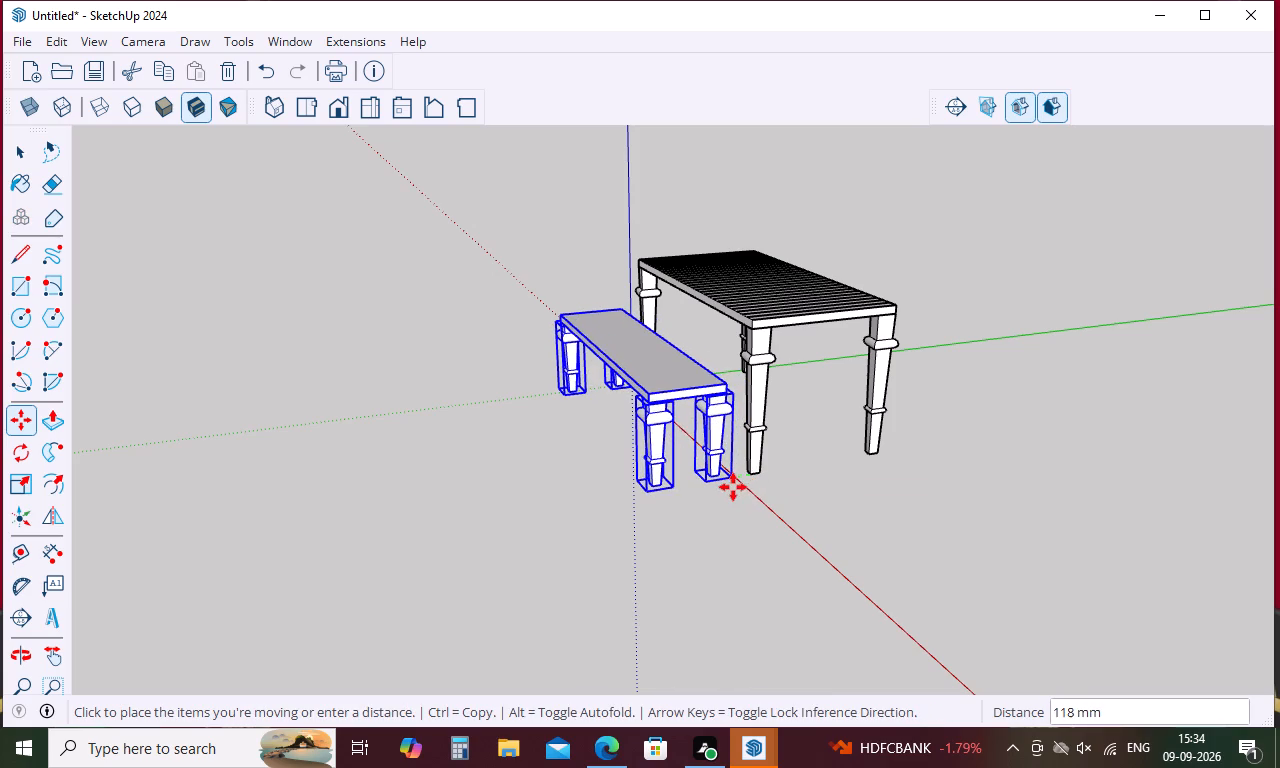
left_click(724, 494)
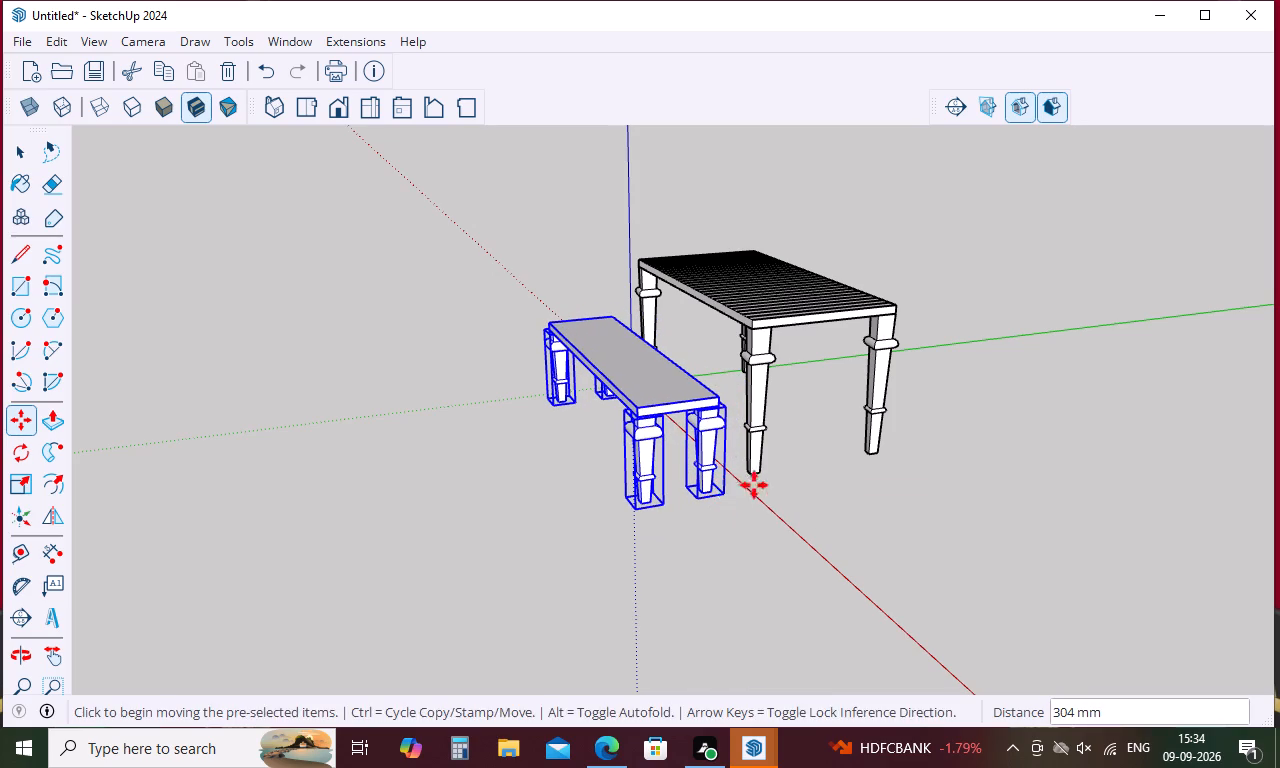
Move the bench about 318 mm, snapping its leg's bottom corner to the bottom corner of the nearest table leg.
middle_click_drag(773, 483, 1067, 472)
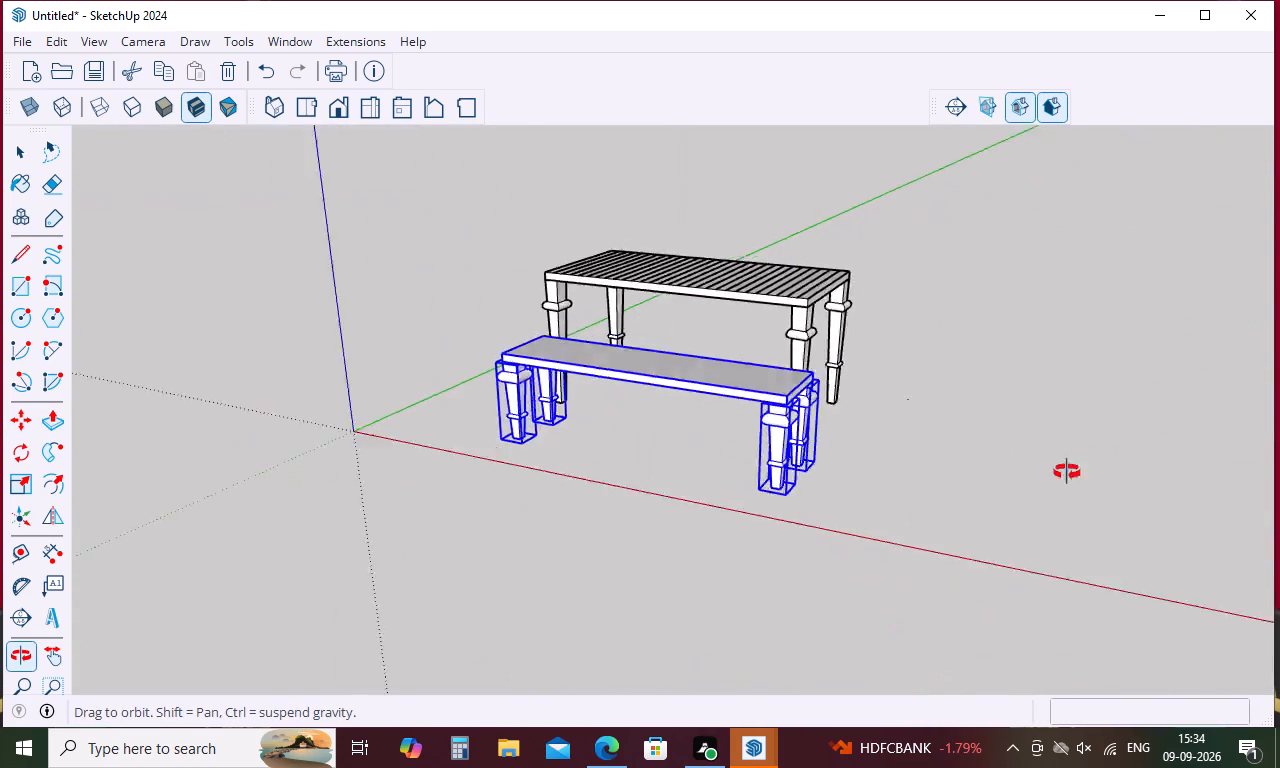
middle_click_drag(1067, 472, 1216, 404)
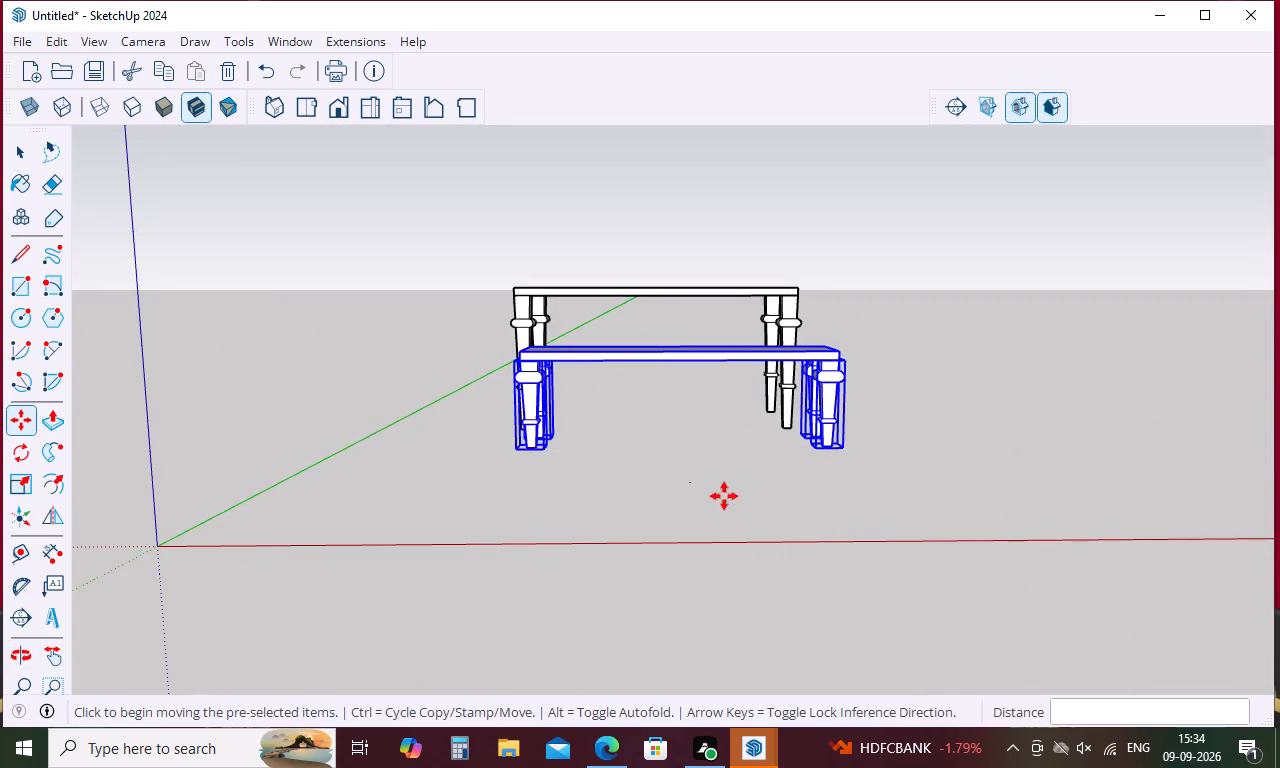
middle_click_drag(723, 496, 1145, 602)
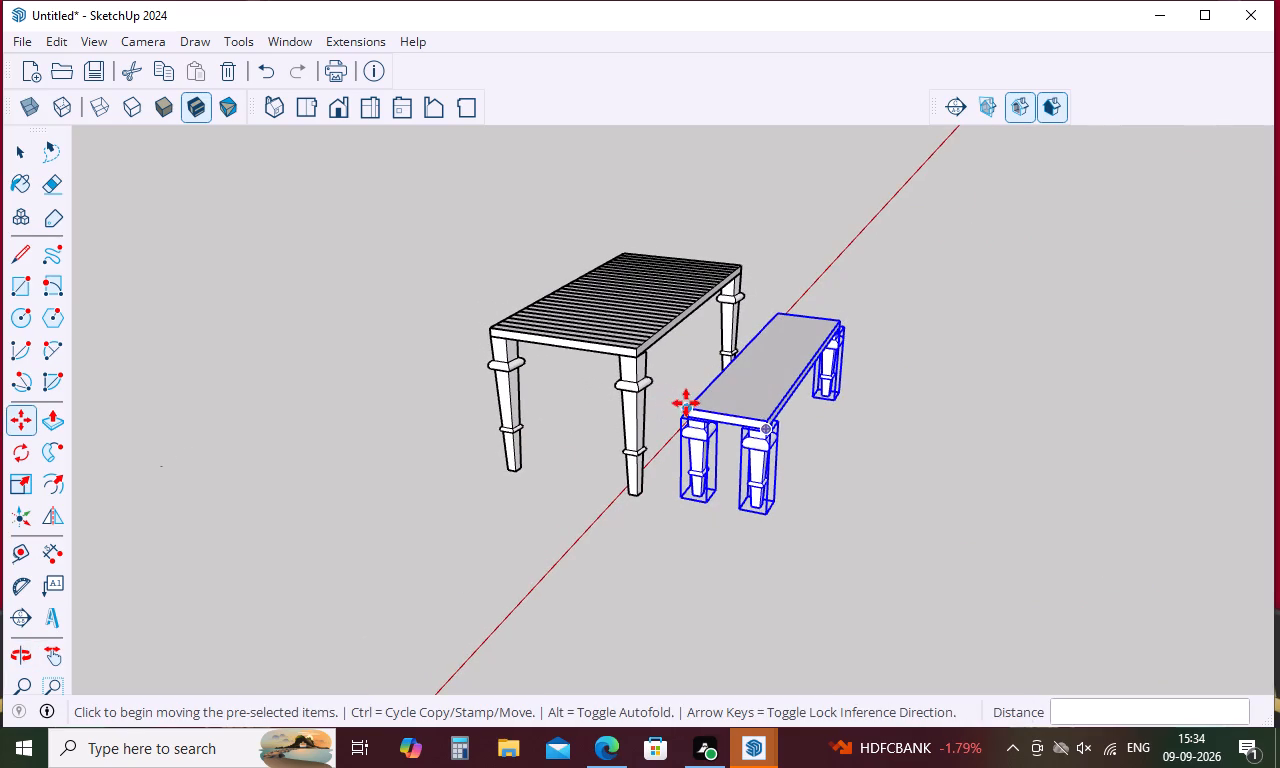
left_click(688, 404)
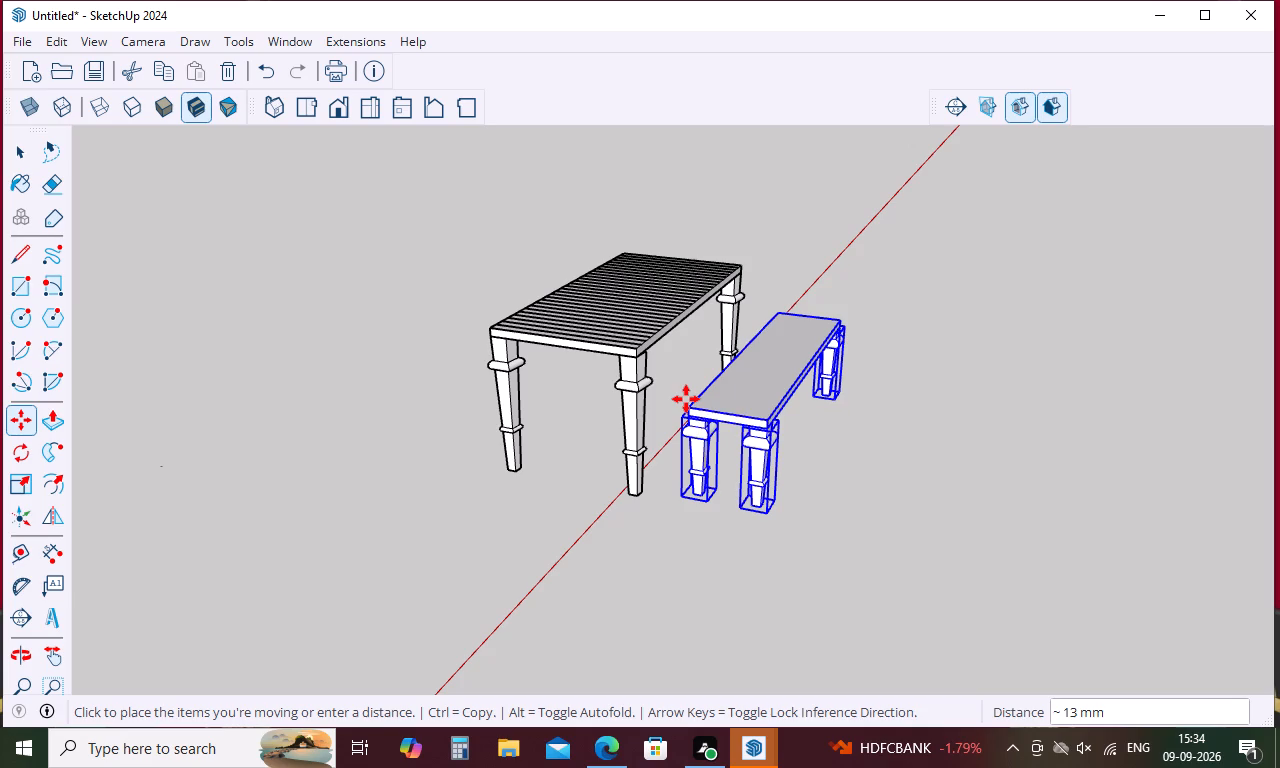
key("space")
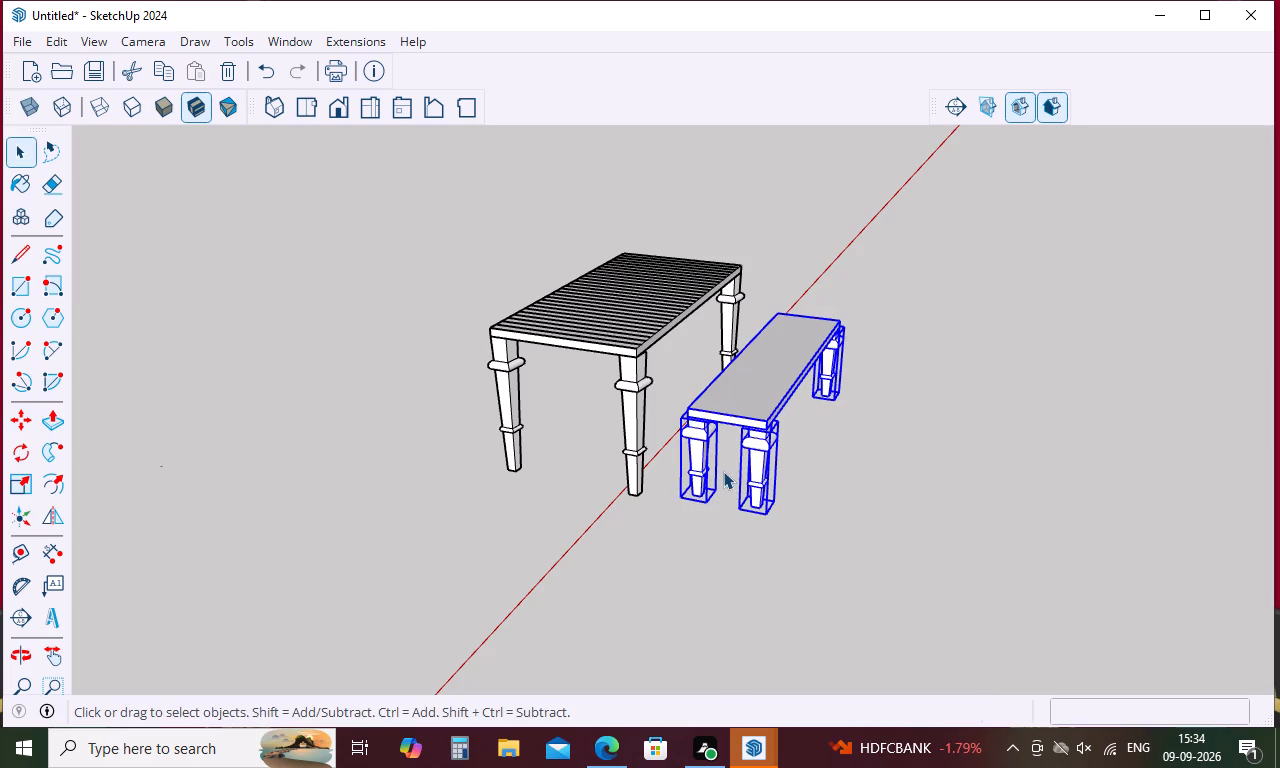
key("m")
middle_click_drag(682, 505, 766, 495)
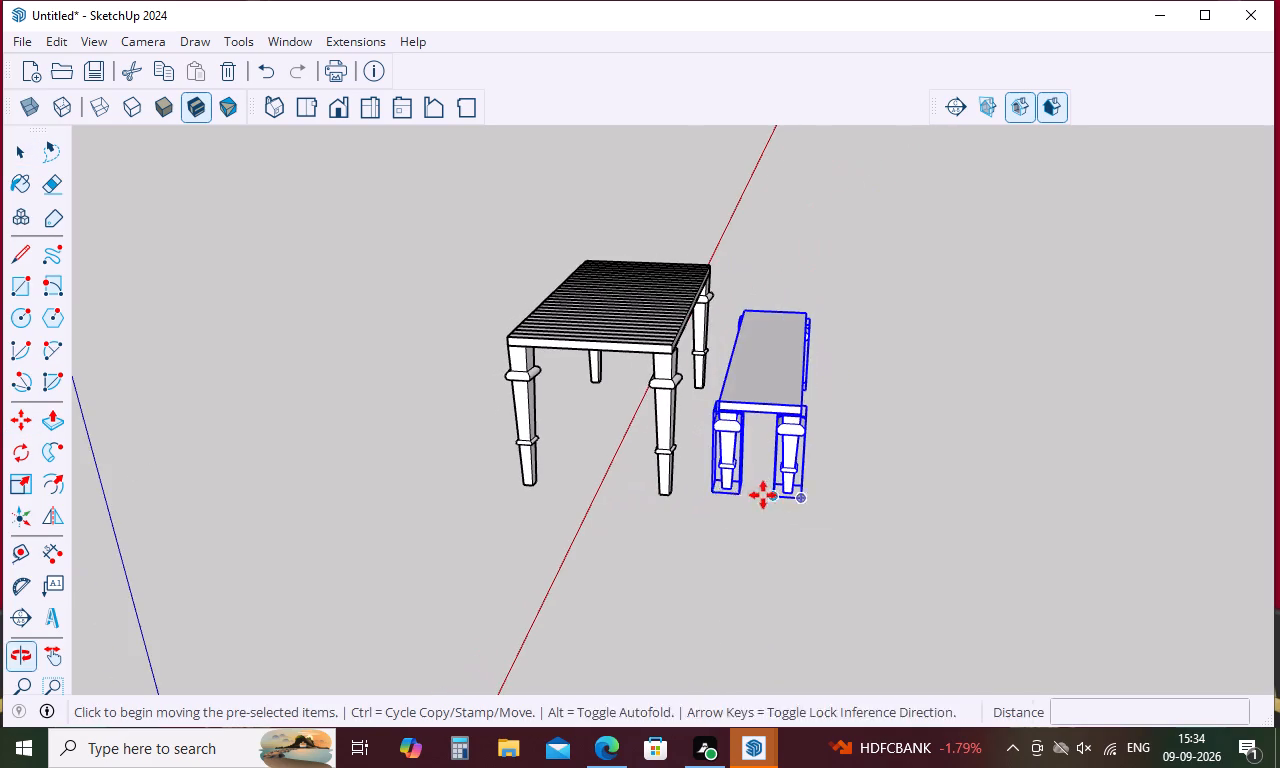
scroll(716, 483, "up", 5)
left_click(725, 498)
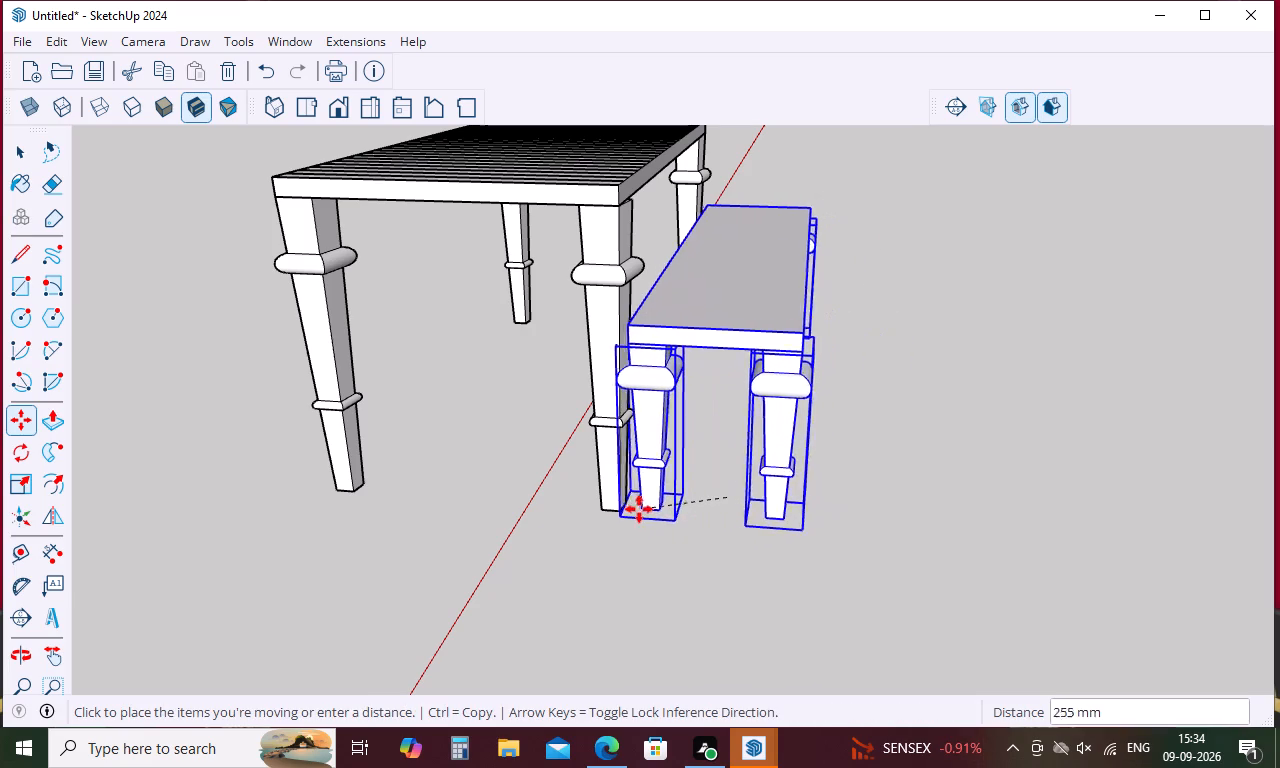
scroll(605, 510, "up", 3)
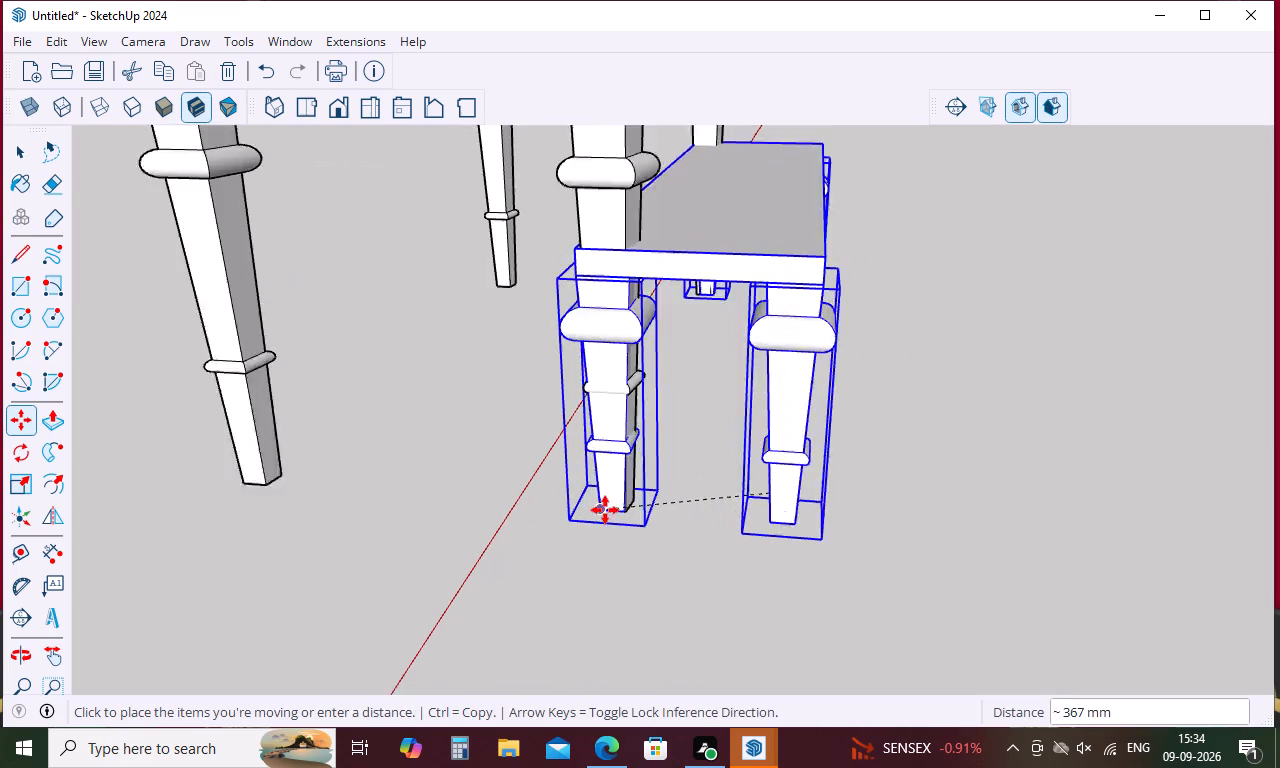
scroll(605, 510, "up", 2)
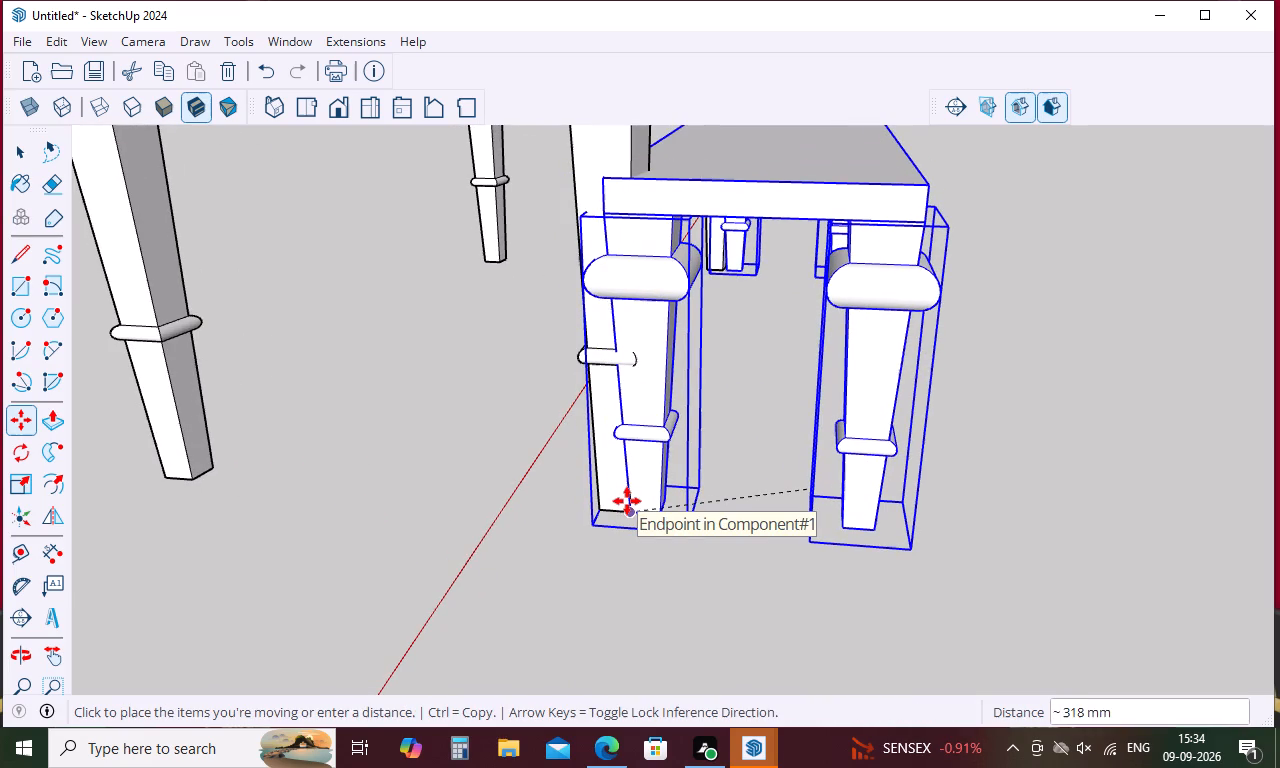
left_click(627, 501)
Move the bench along the green axis away from the table leg, leaving a gap beside the table.
key("m")
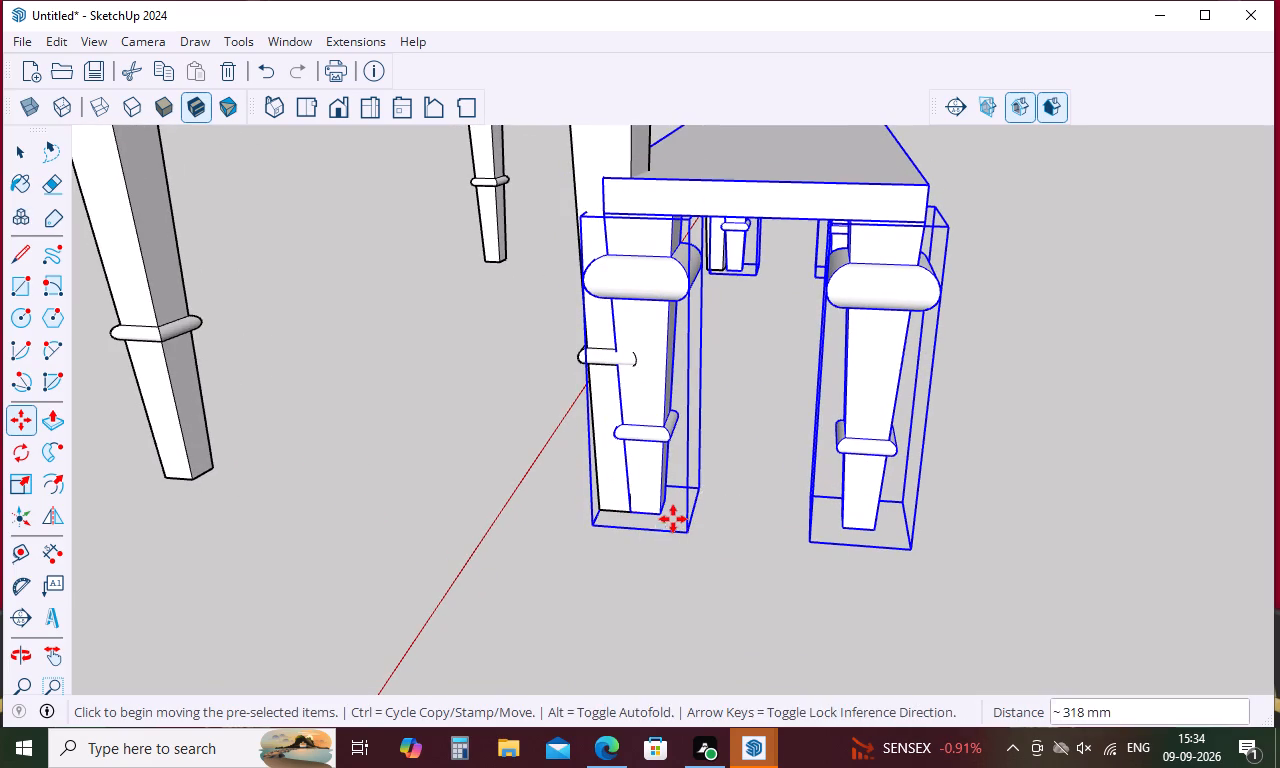
left_click(659, 514)
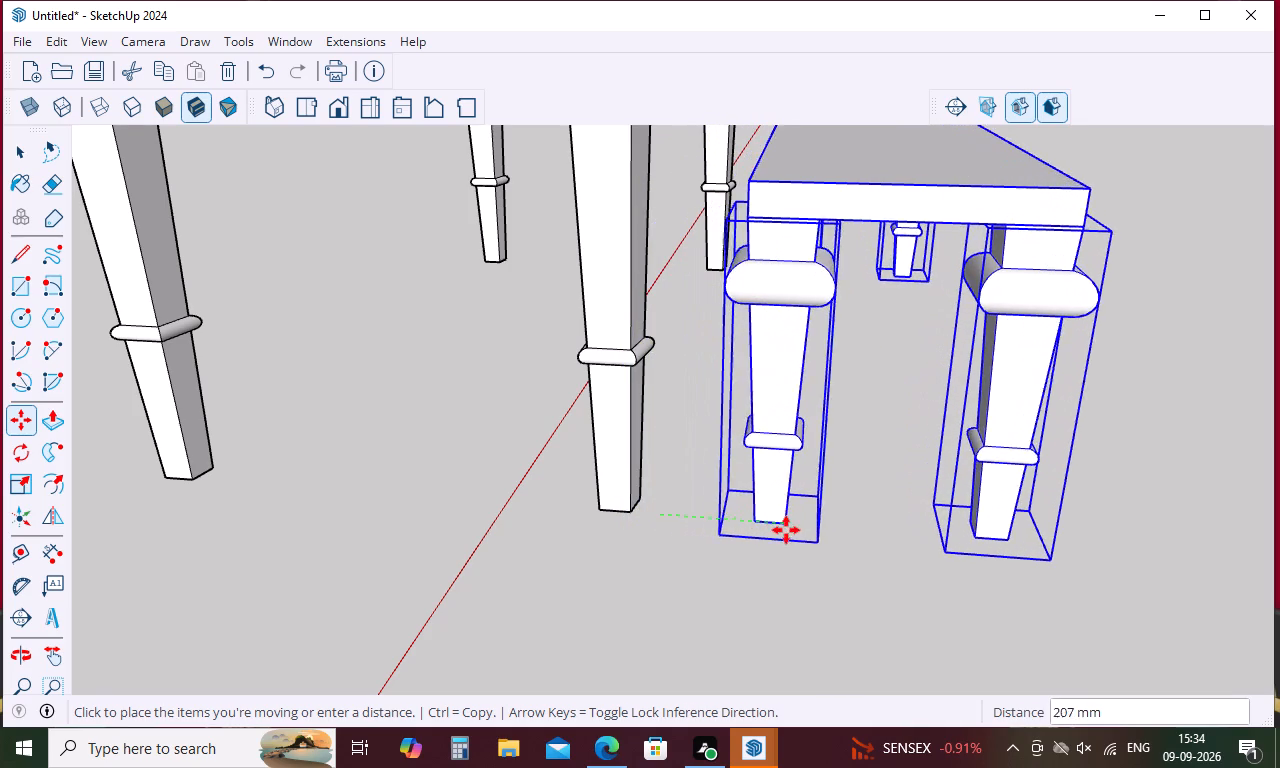
left_click(817, 540)
Copy the whole bench about 1794 mm along the green axis to the opposite side of the table.
scroll(863, 457, "down", 5)
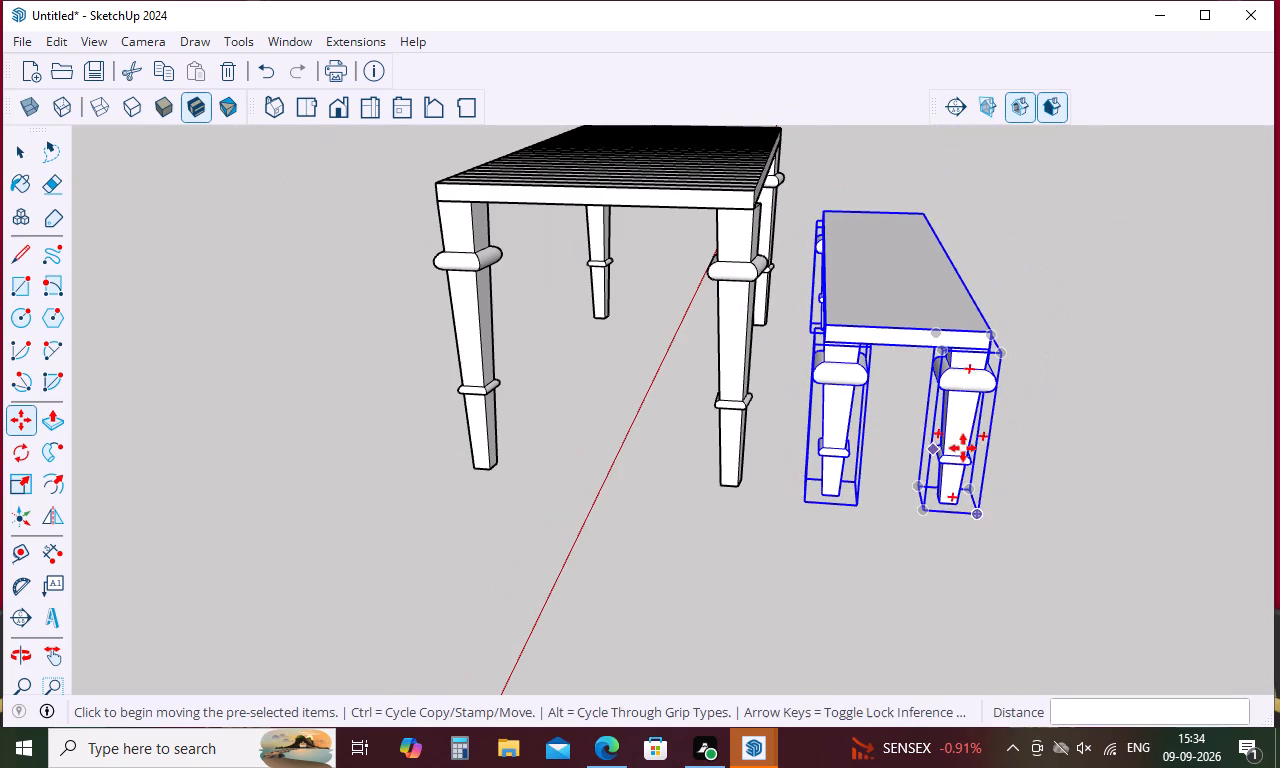
left_click(960, 505)
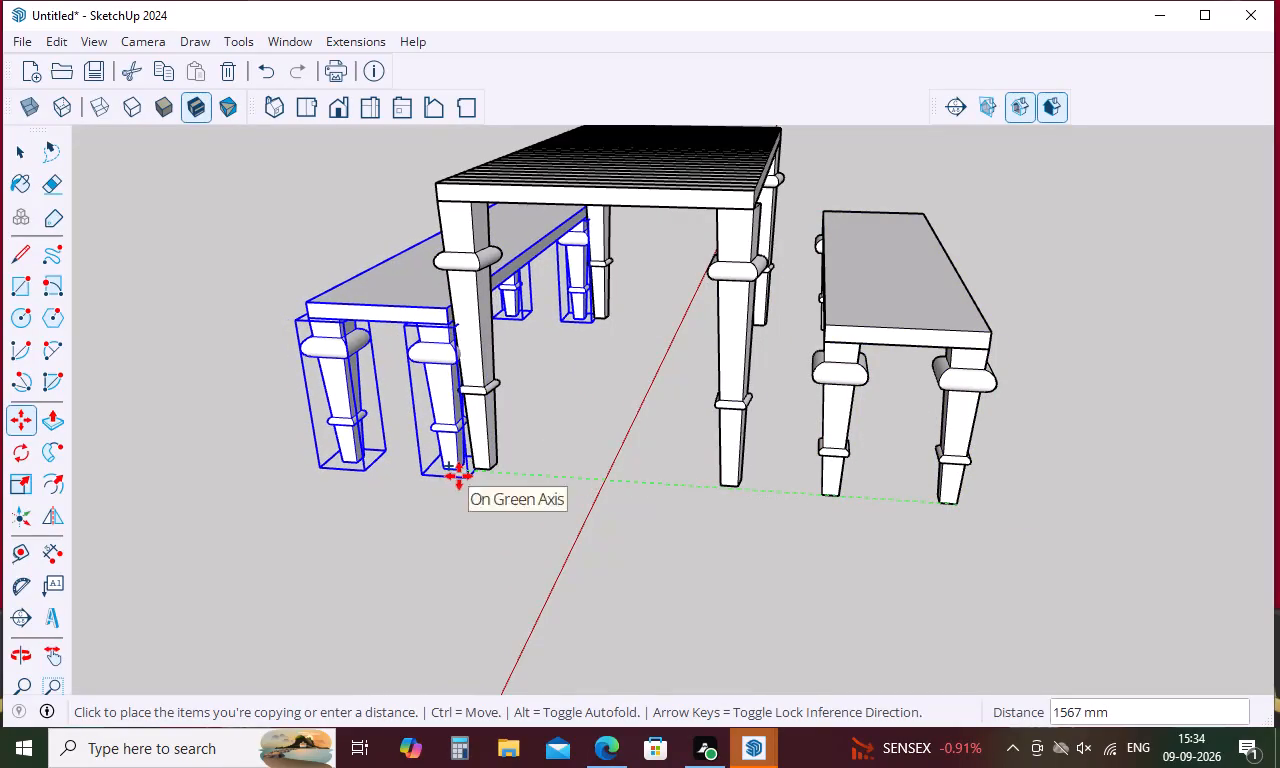
middle_click_drag(467, 473, 729, 488)
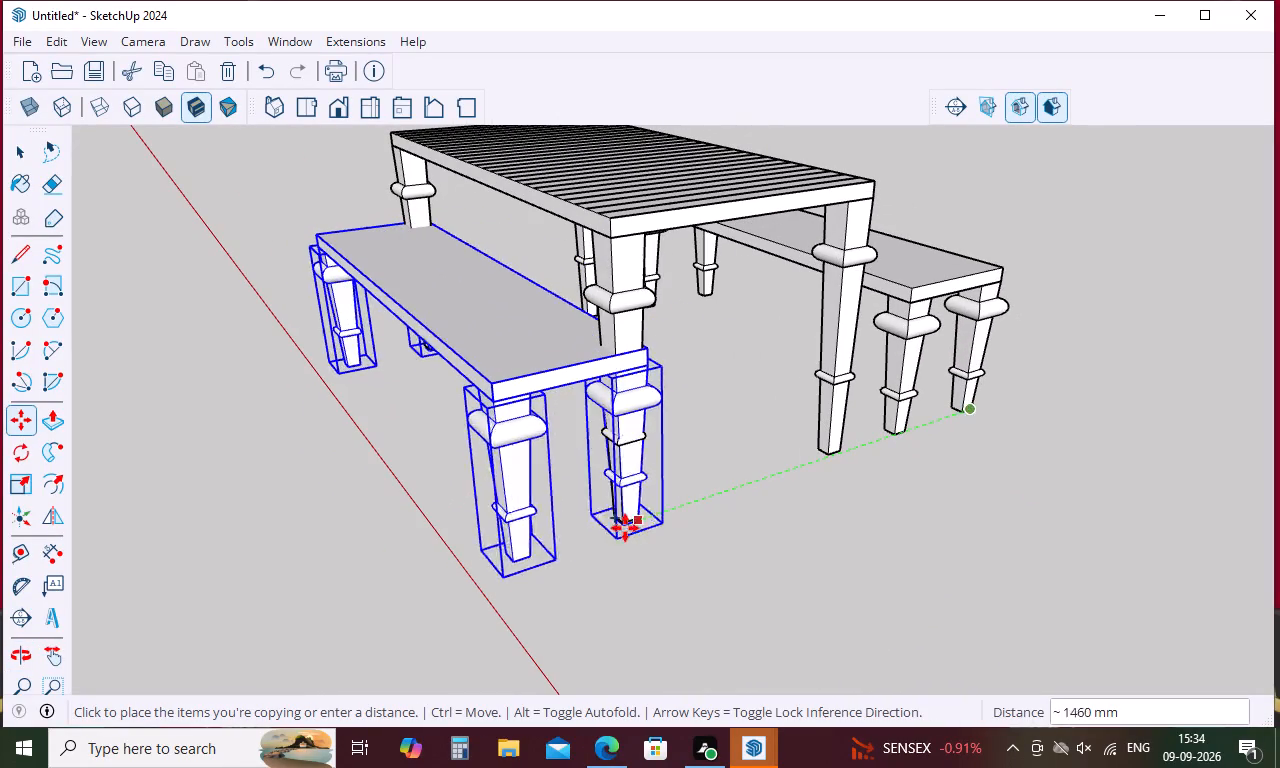
left_click(528, 548)
Examine the table and both benches from several angles, then look closely at the original bench's top.
middle_click_drag(838, 442, 635, 461)
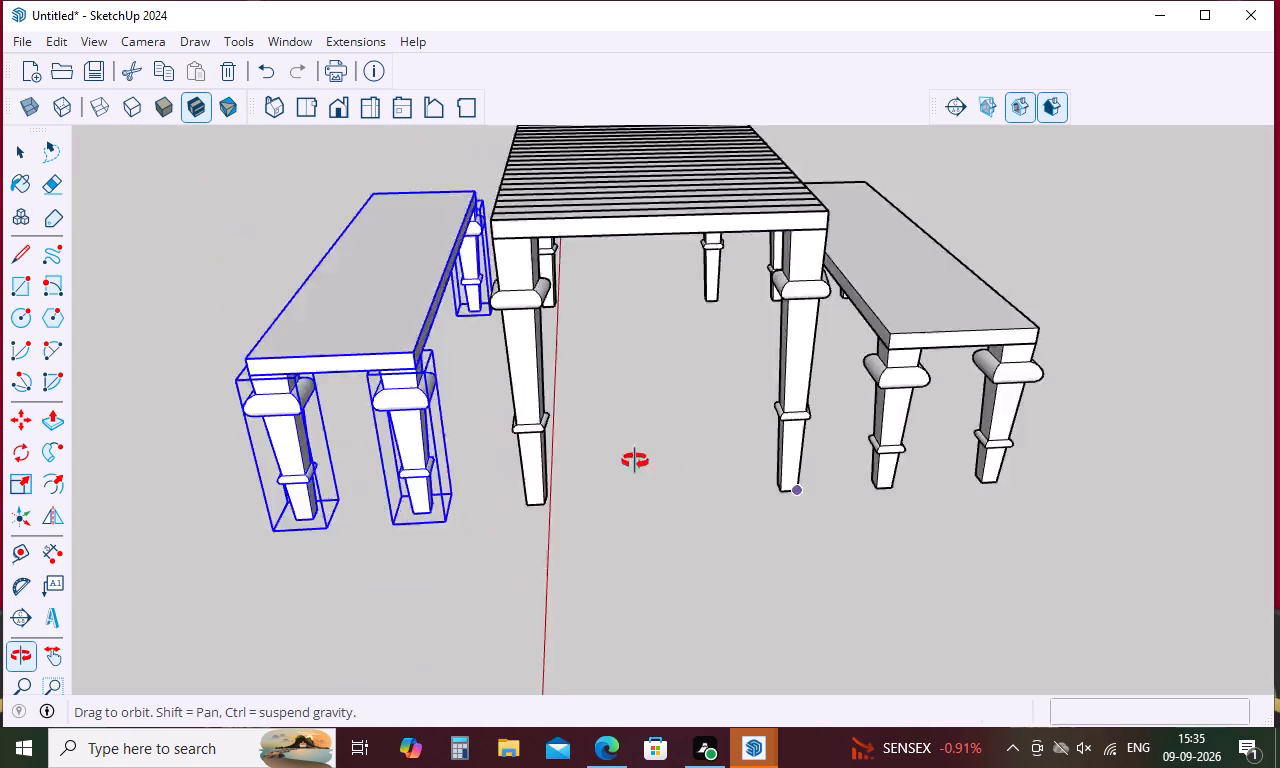
middle_click_drag(635, 461, 250, 440)
scroll(346, 382, "down", 5)
middle_click_drag(607, 433, 649, 447)
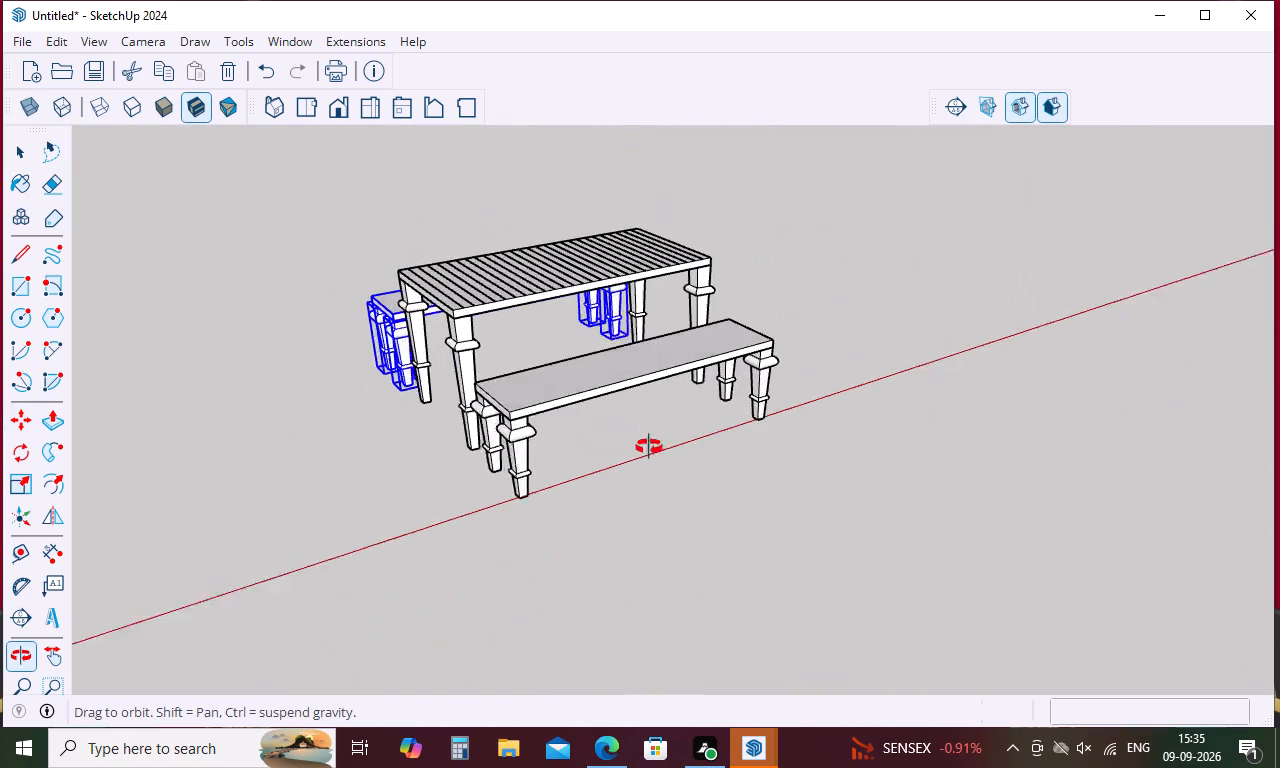
middle_click_drag(649, 447, 714, 439)
key("space")
left_click(945, 366)
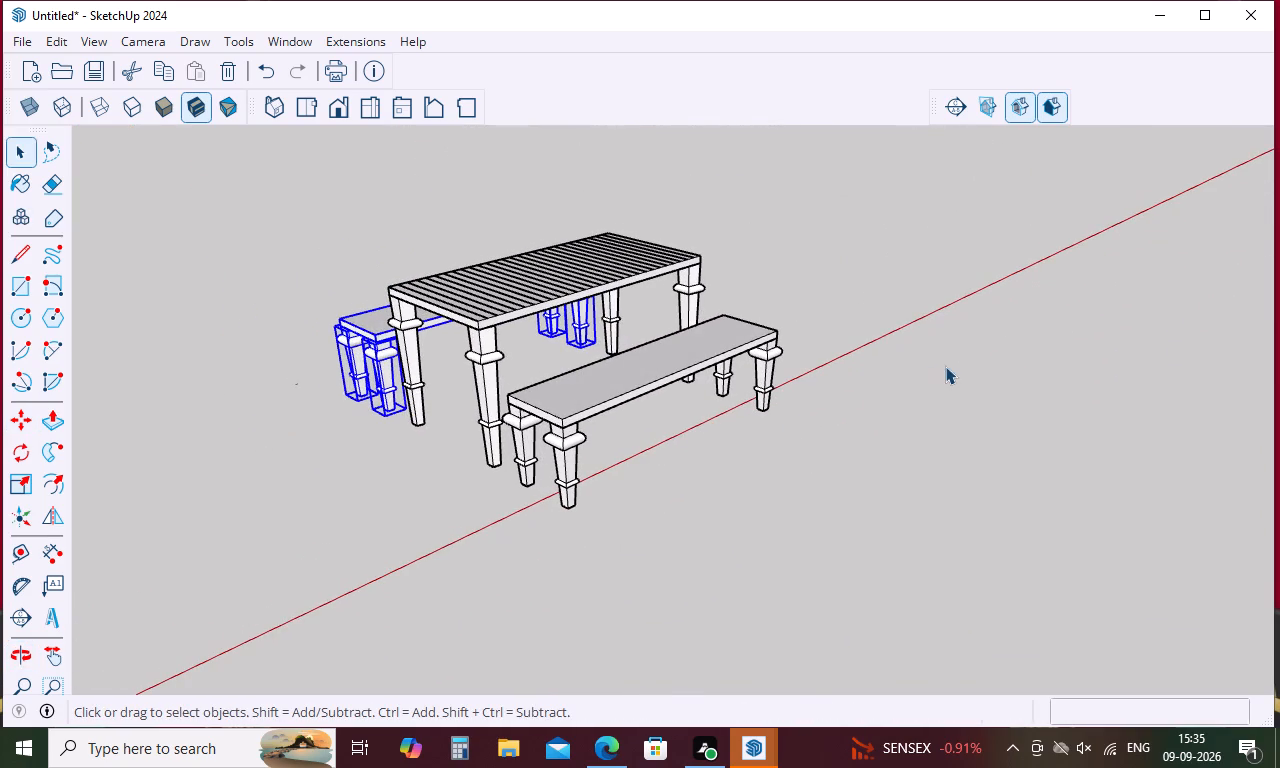
middle_click_drag(647, 454, 584, 408)
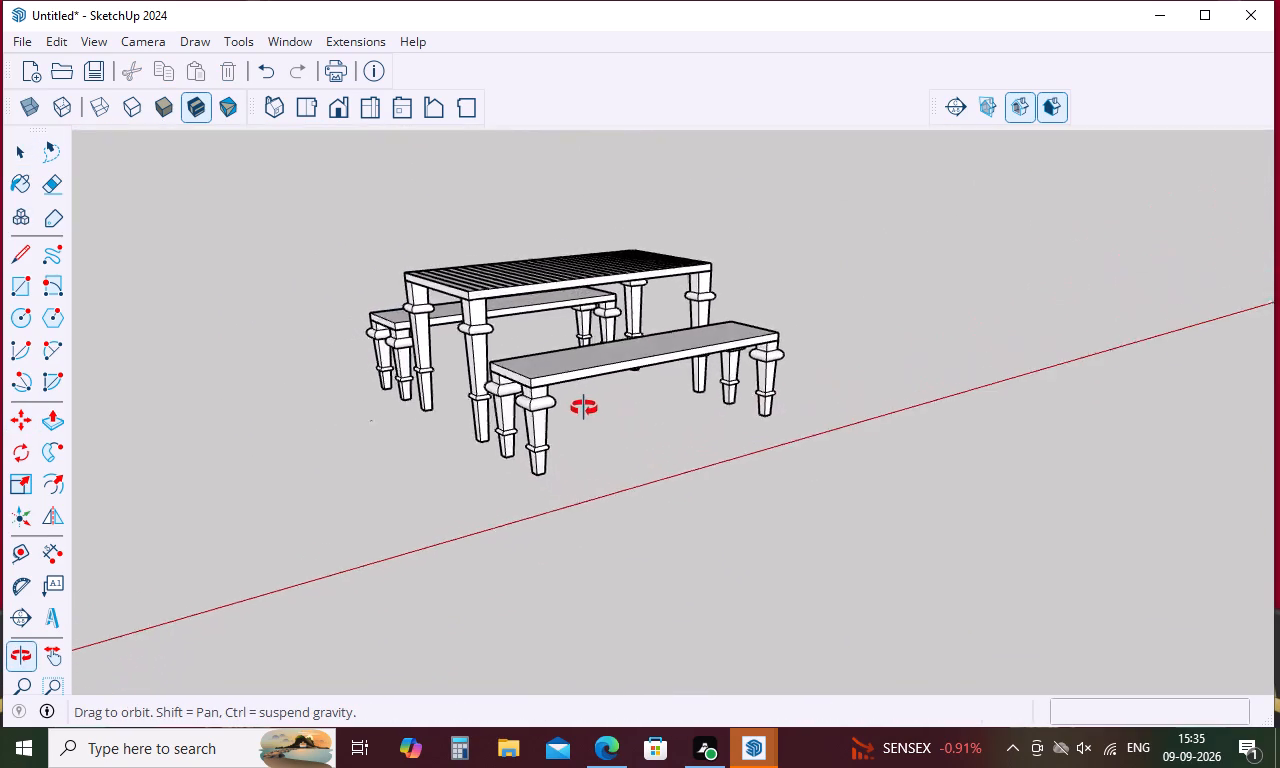
middle_click_drag(584, 408, 768, 402)
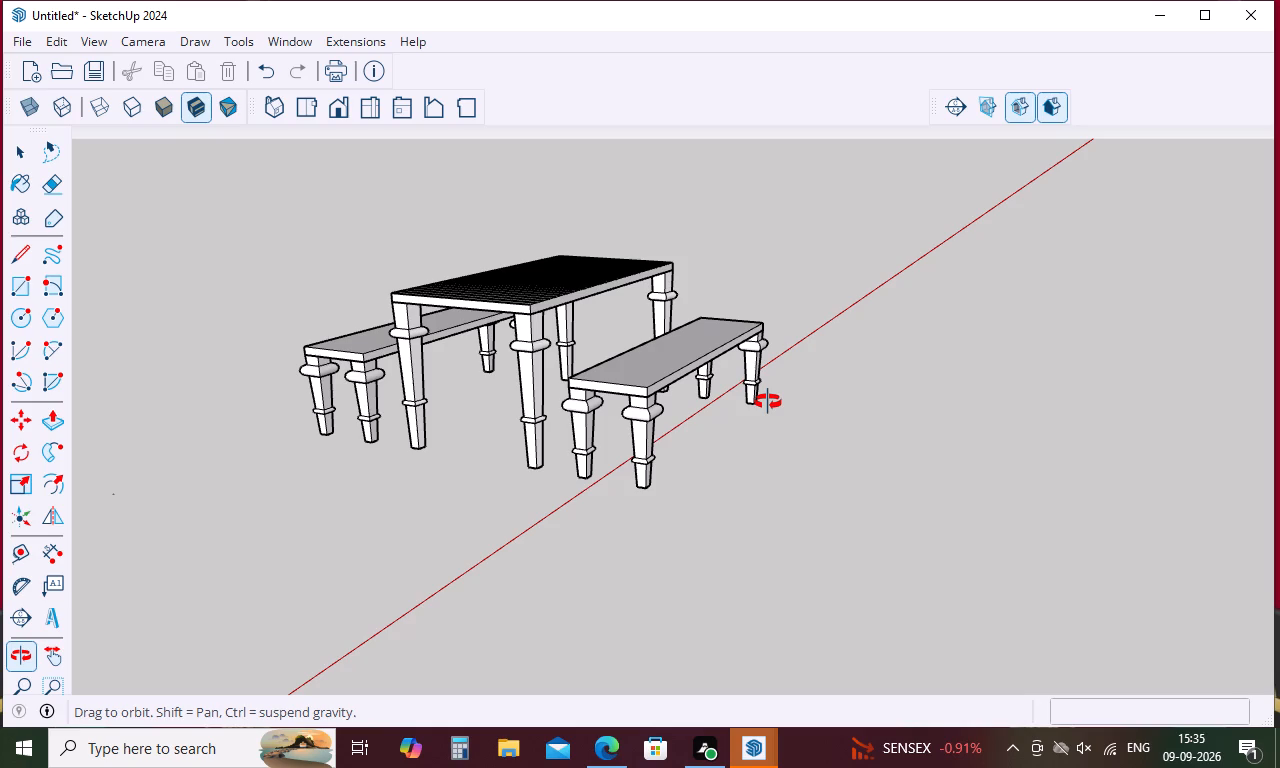
middle_click_drag(768, 402, 769, 401)
middle_click_drag(911, 398, 714, 584)
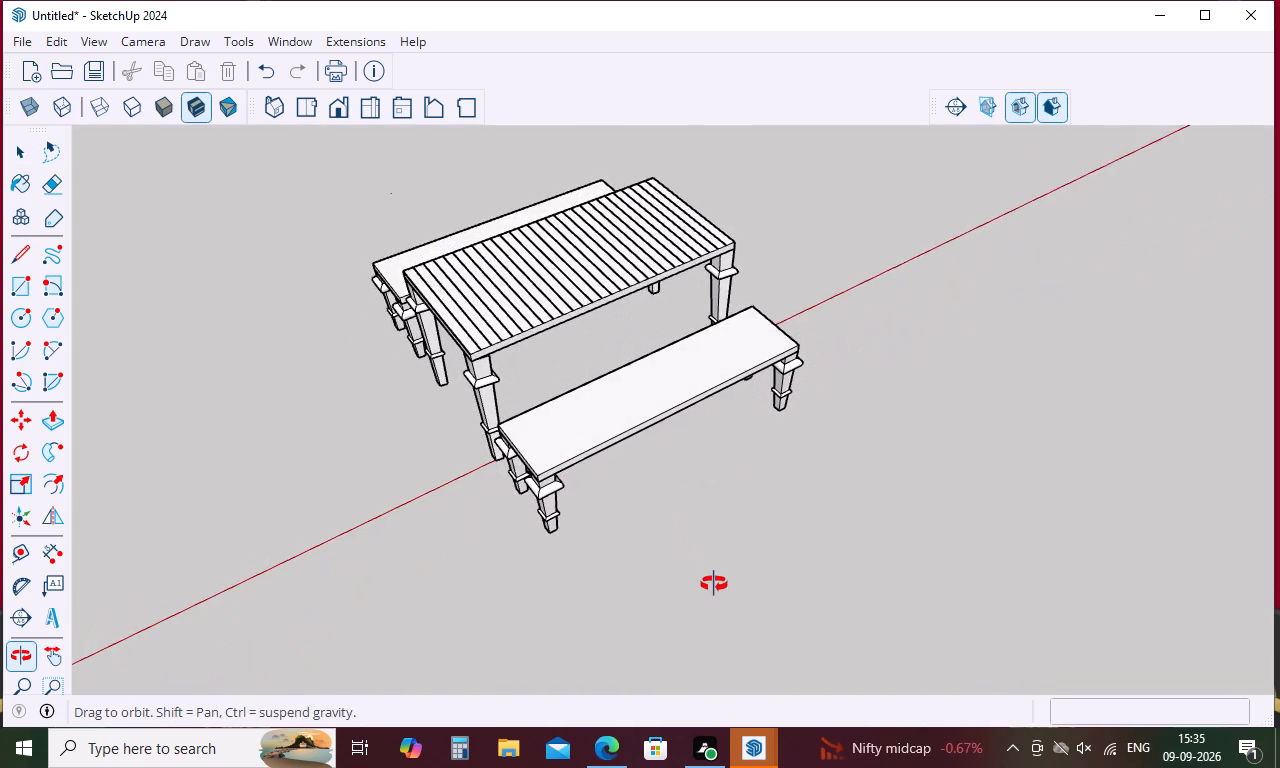
middle_click_drag(714, 584, 717, 552)
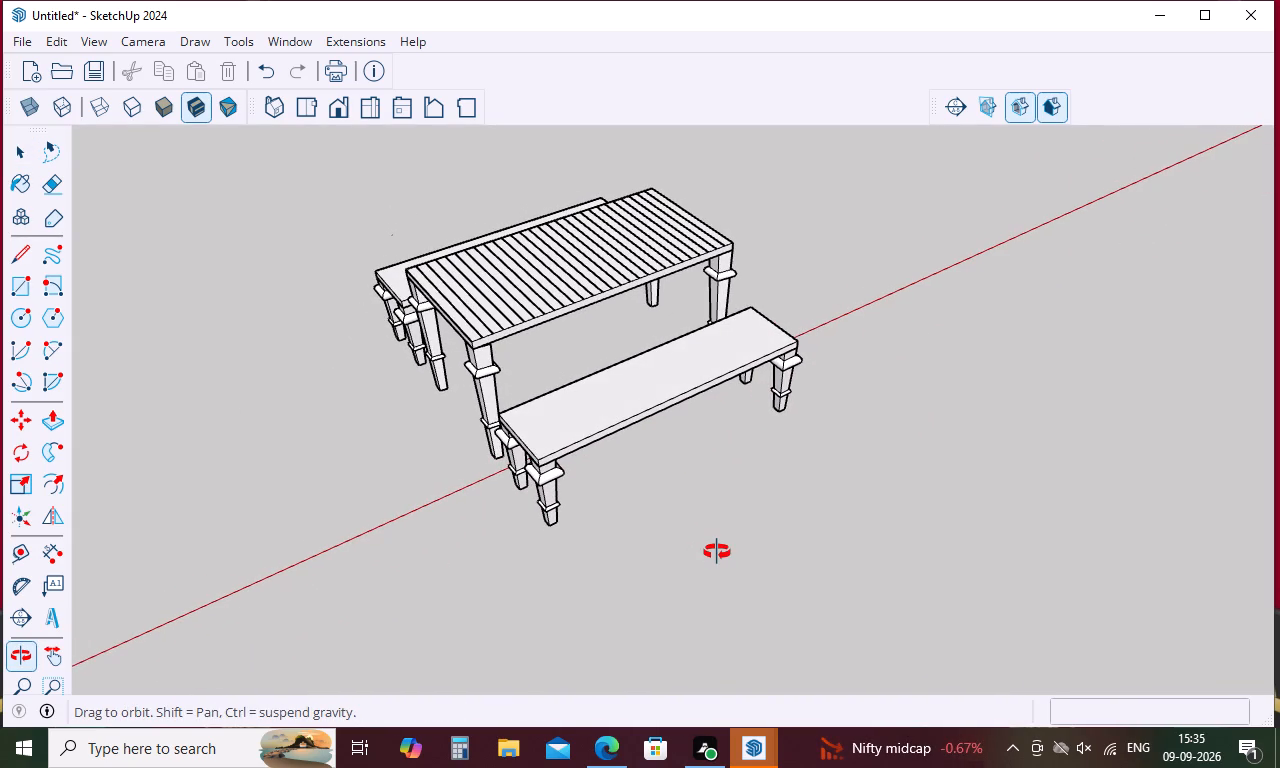
middle_click_drag(717, 552, 717, 550)
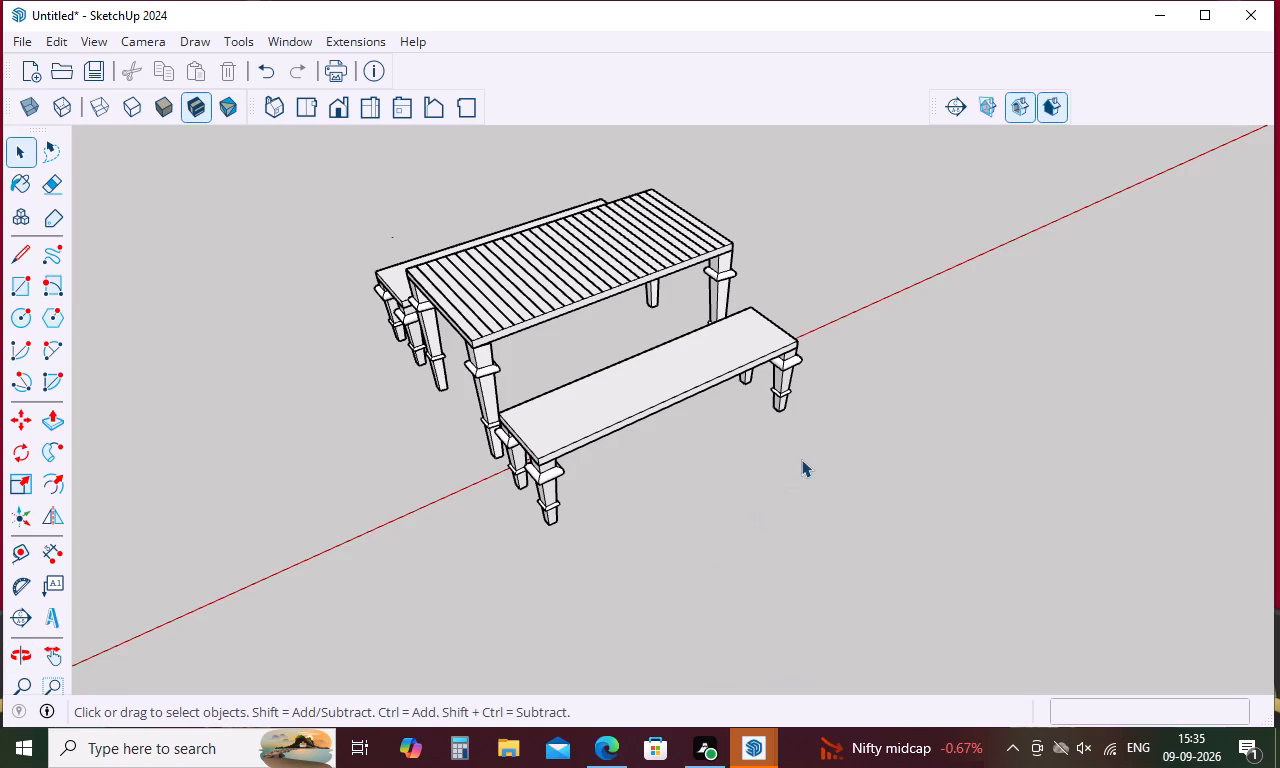
key("space")
middle_click_drag(625, 491, 641, 514)
scroll(580, 424, "up", 2)
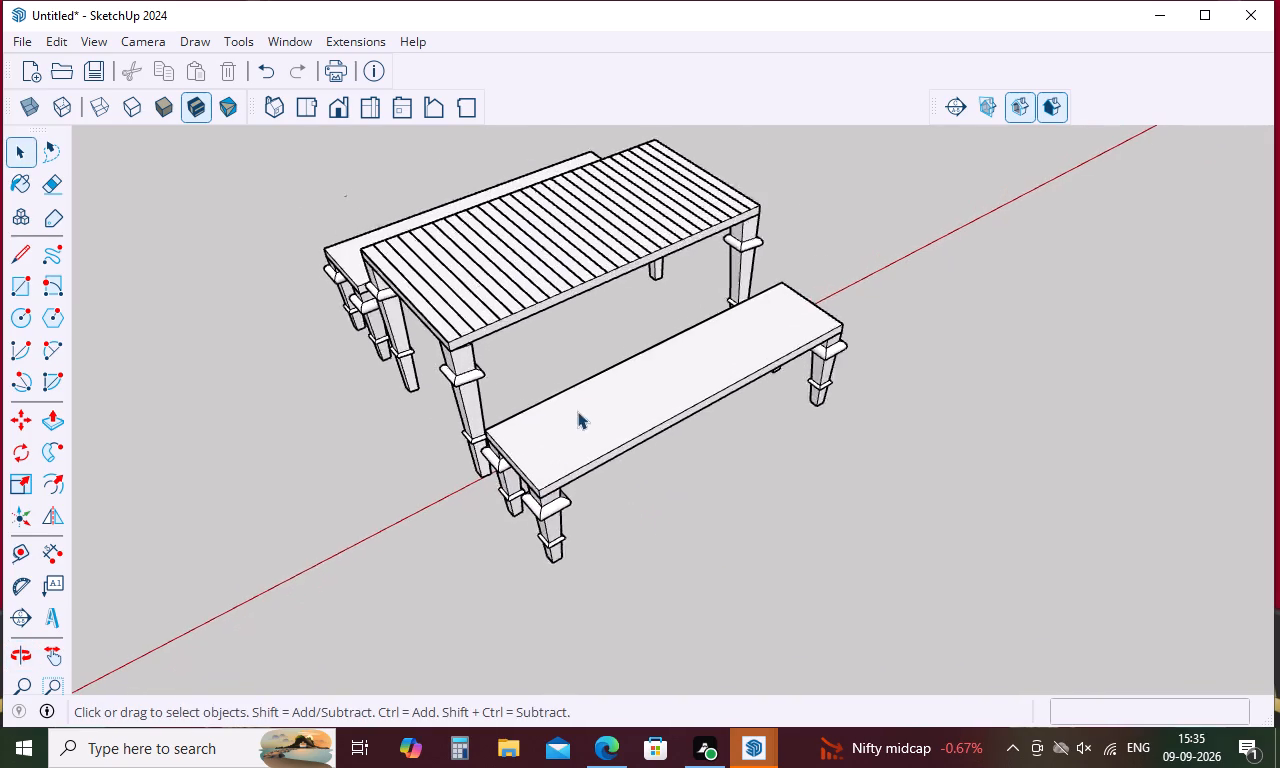
scroll(577, 411, "up", 2)
middle_click_drag(579, 440, 538, 411)
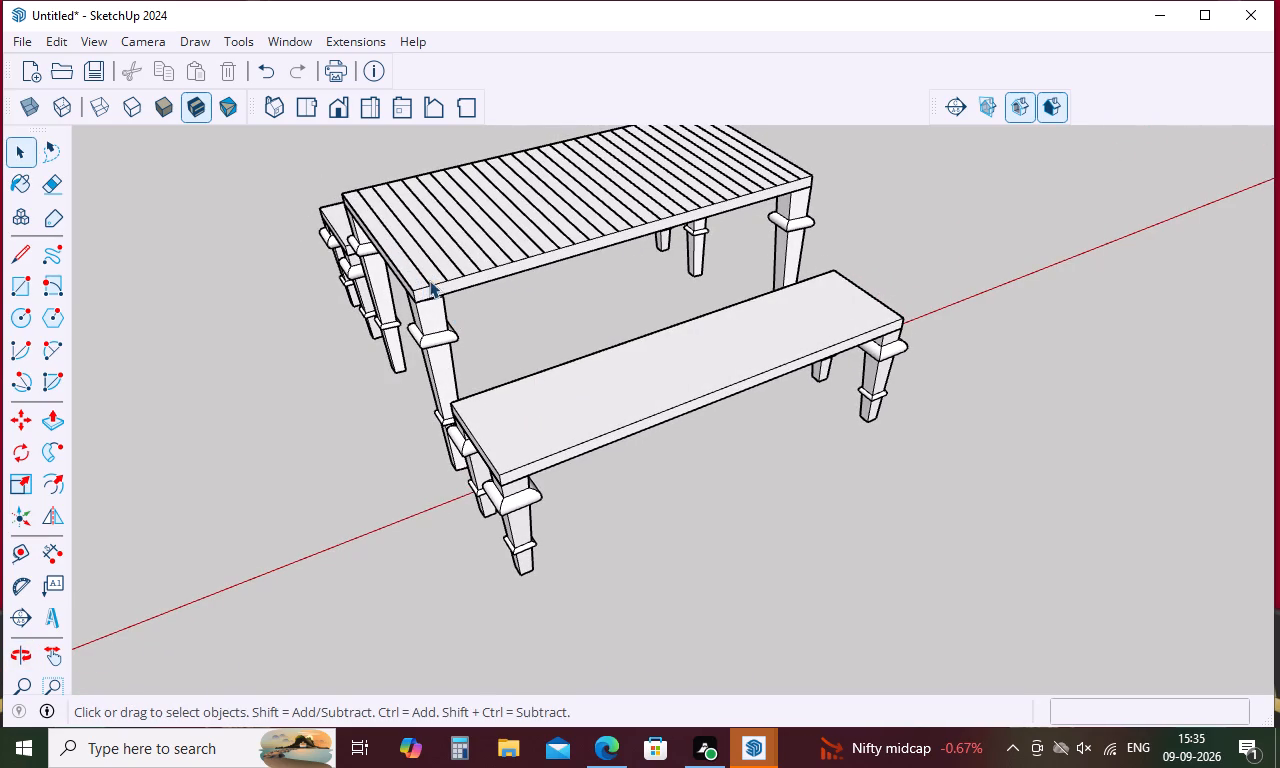
scroll(434, 266, "up", 4)
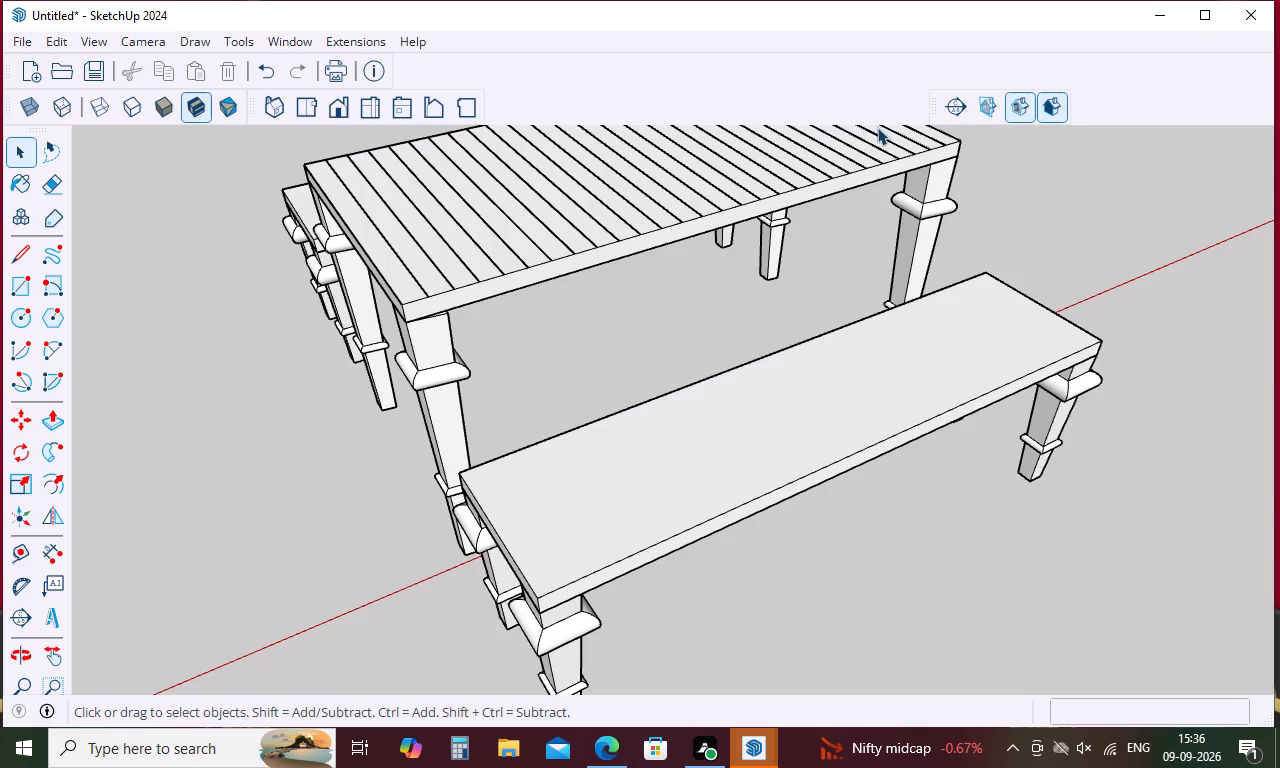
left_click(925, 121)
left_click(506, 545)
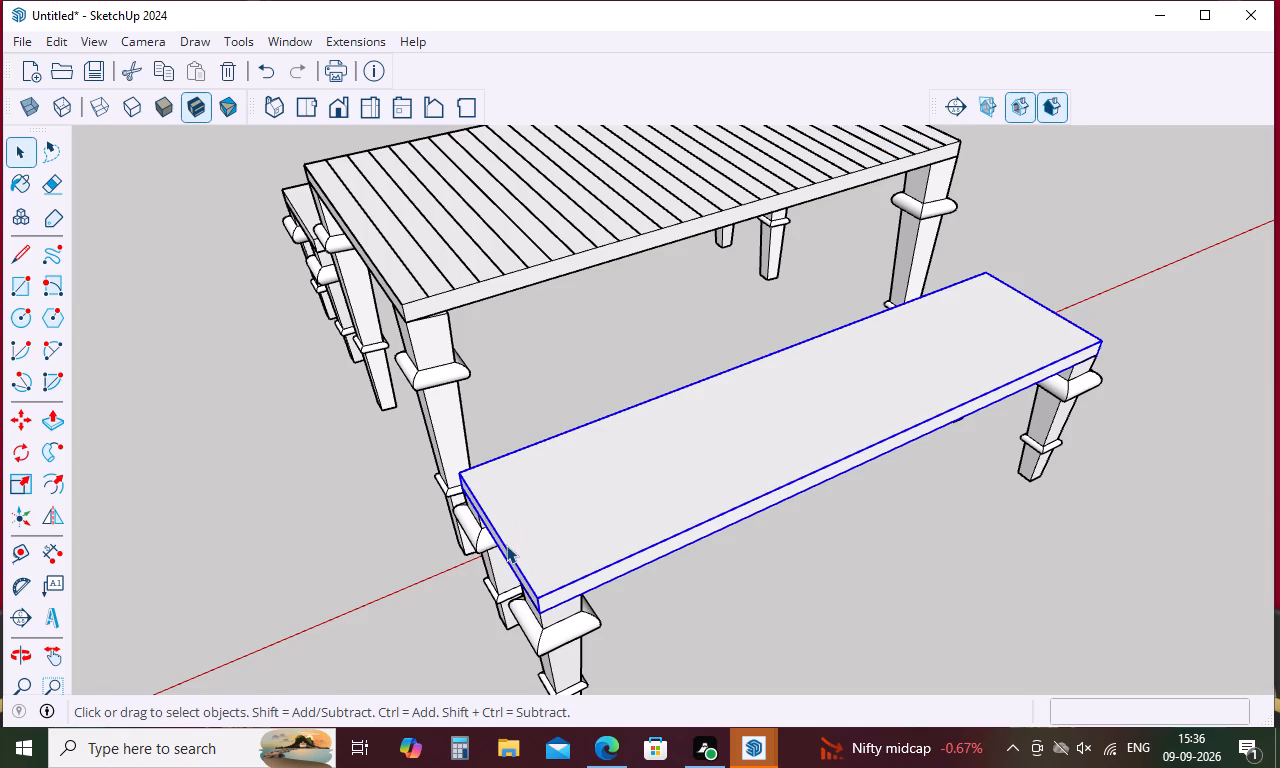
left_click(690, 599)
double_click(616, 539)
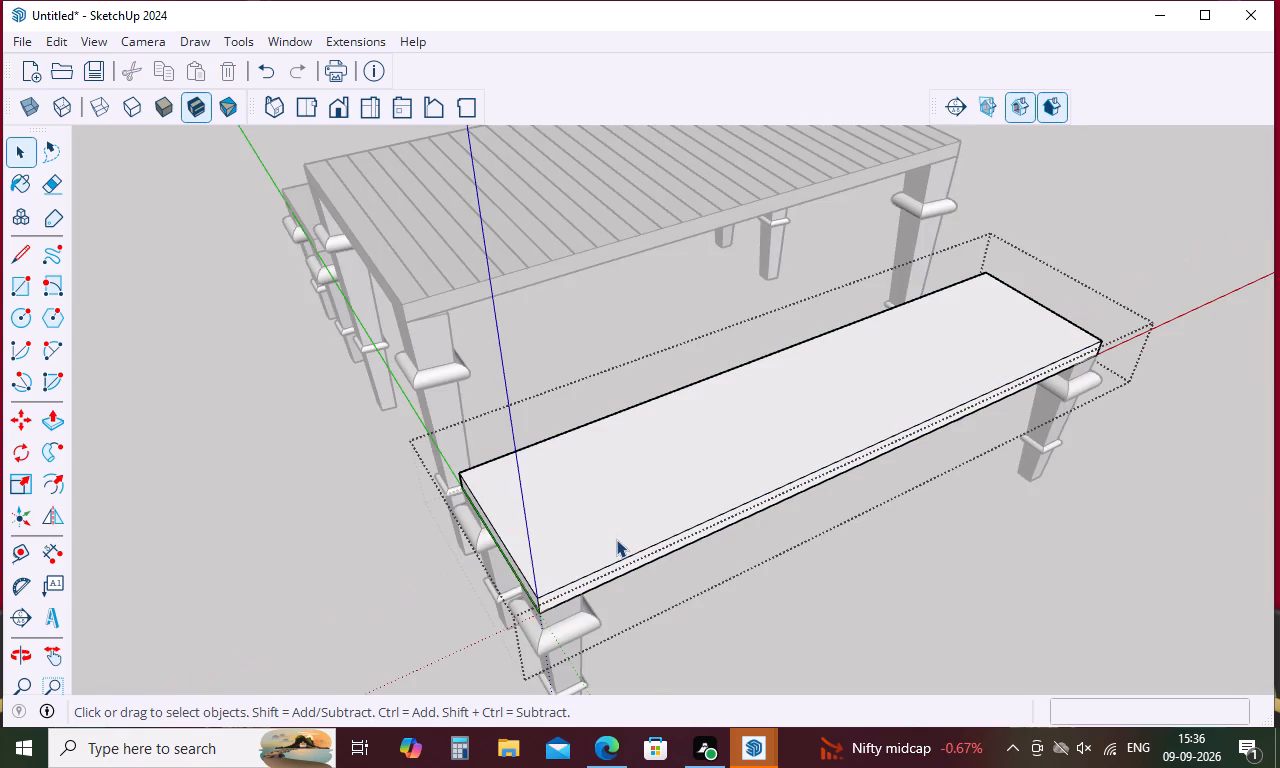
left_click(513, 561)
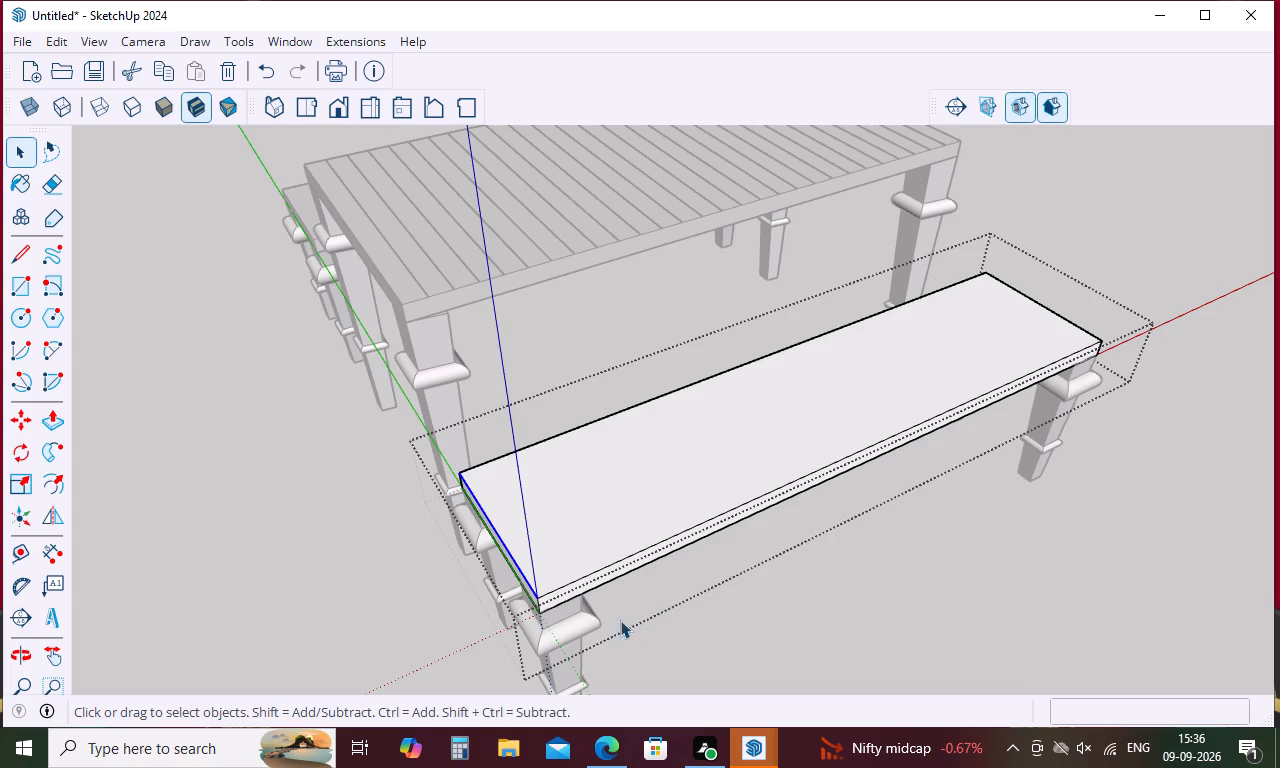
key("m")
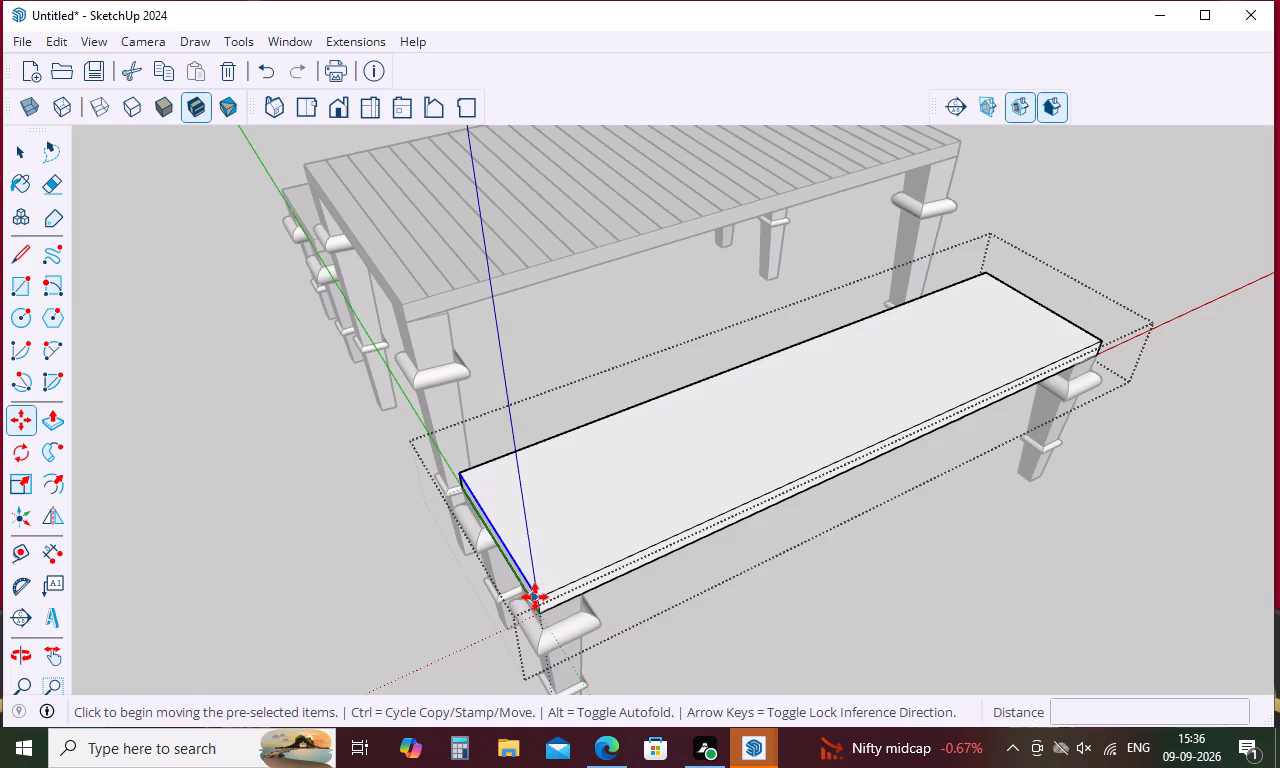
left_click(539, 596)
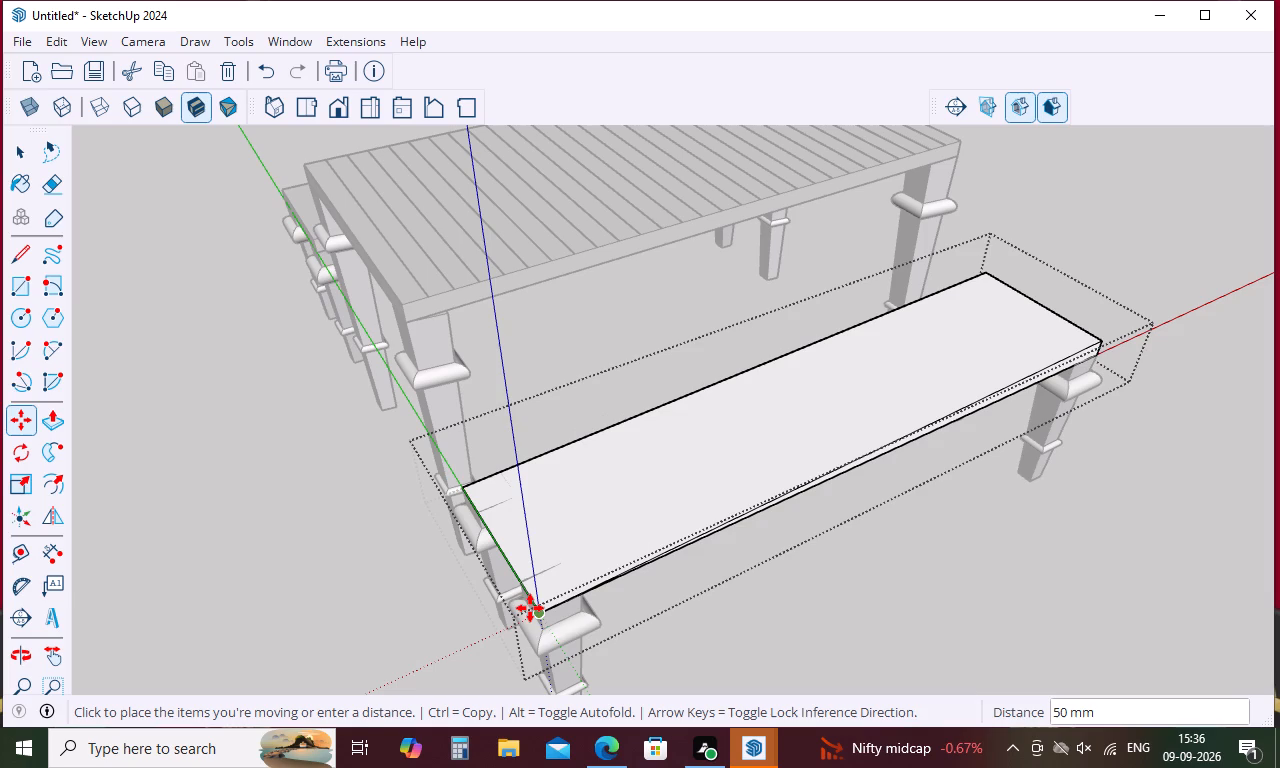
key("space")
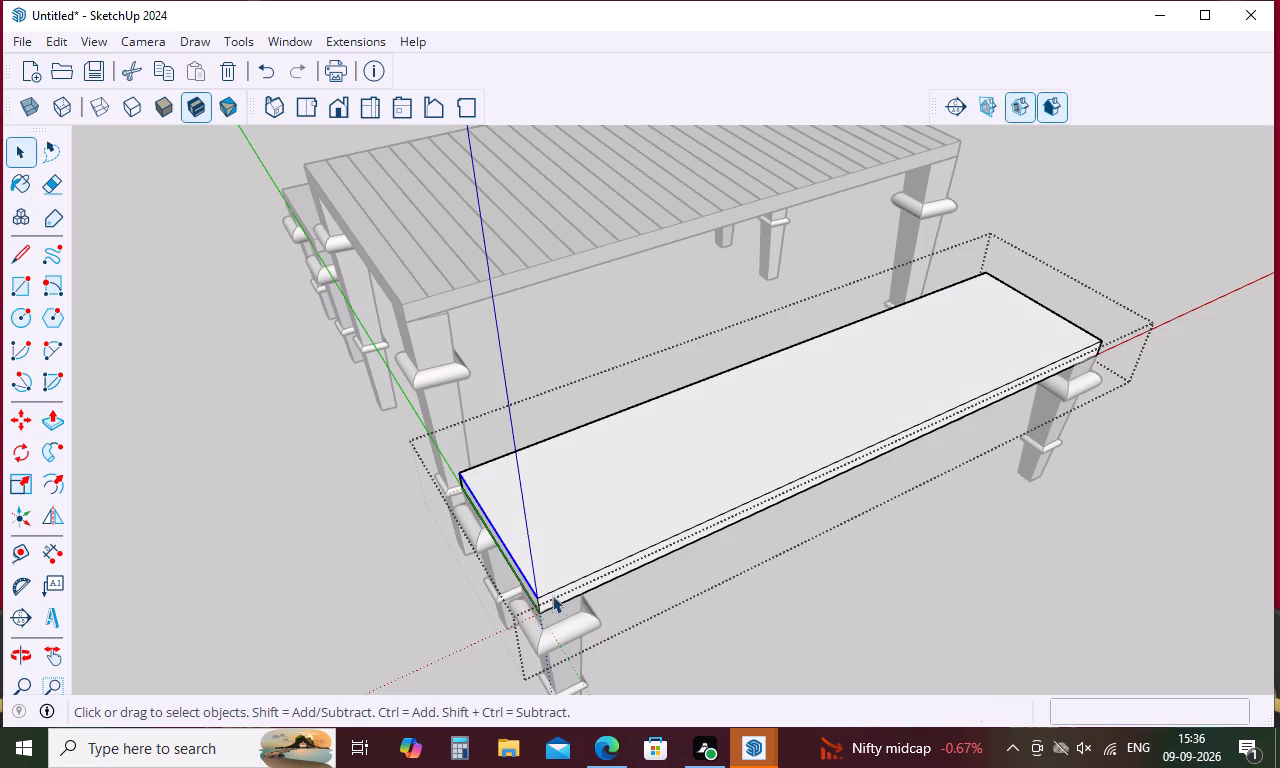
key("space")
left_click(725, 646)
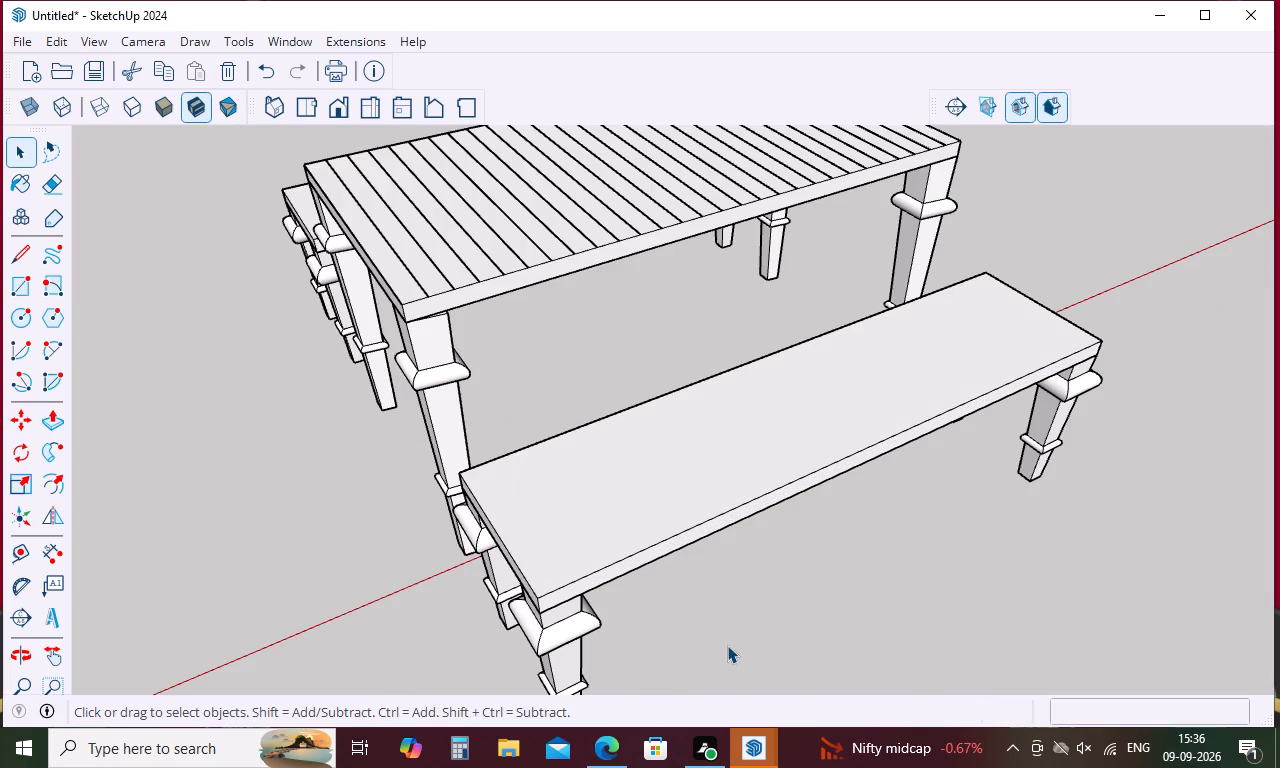
Draw a line about 450 mm long from corner to corner along the short upper edge of the original bench's top.
key("l")
left_click(460, 473)
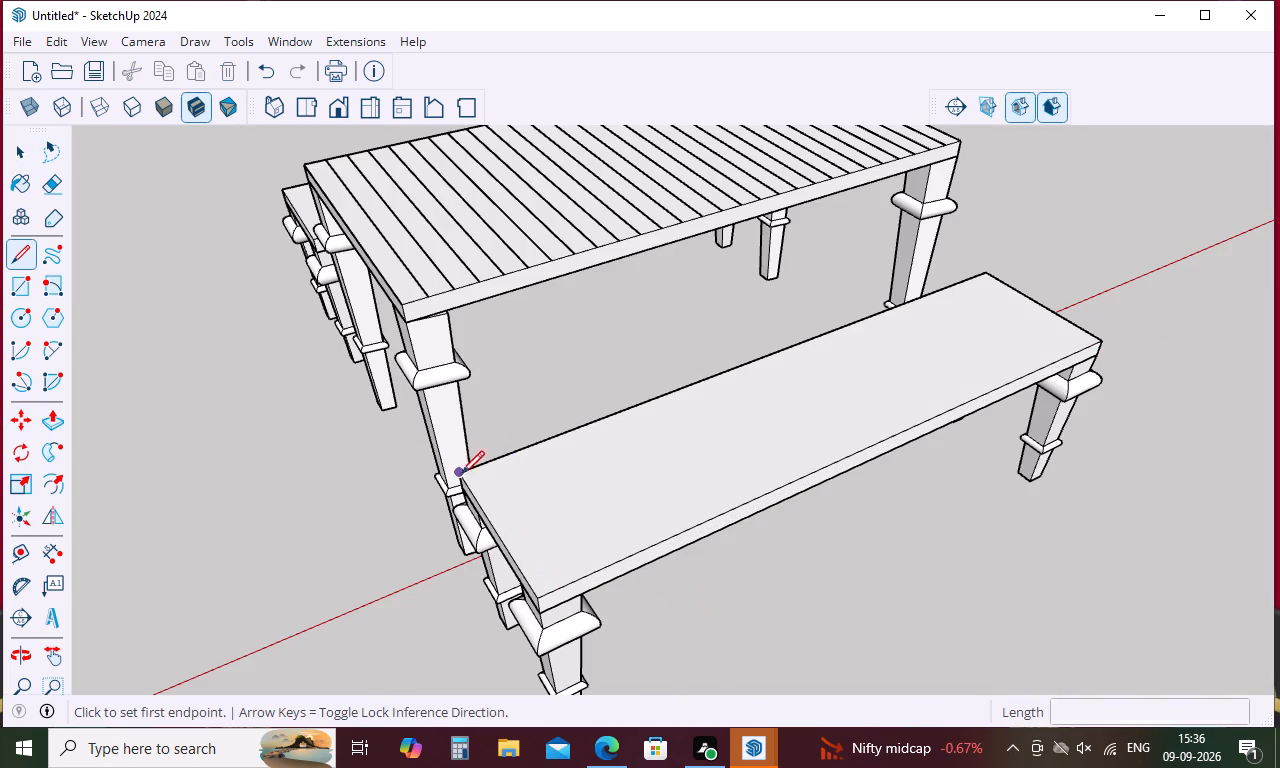
left_click(539, 597)
Select the new line on the bench top's short edge and start the Move command on it.
key("space")
left_click(517, 566)
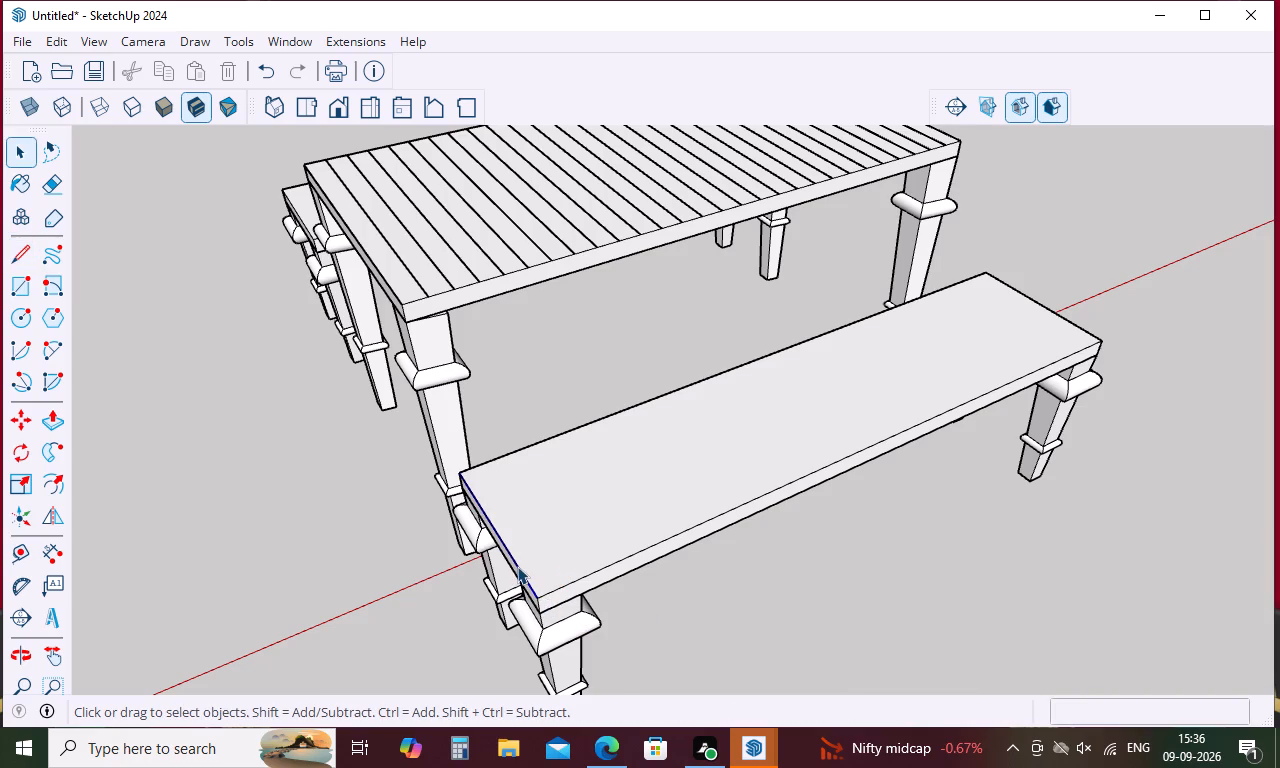
key("m")
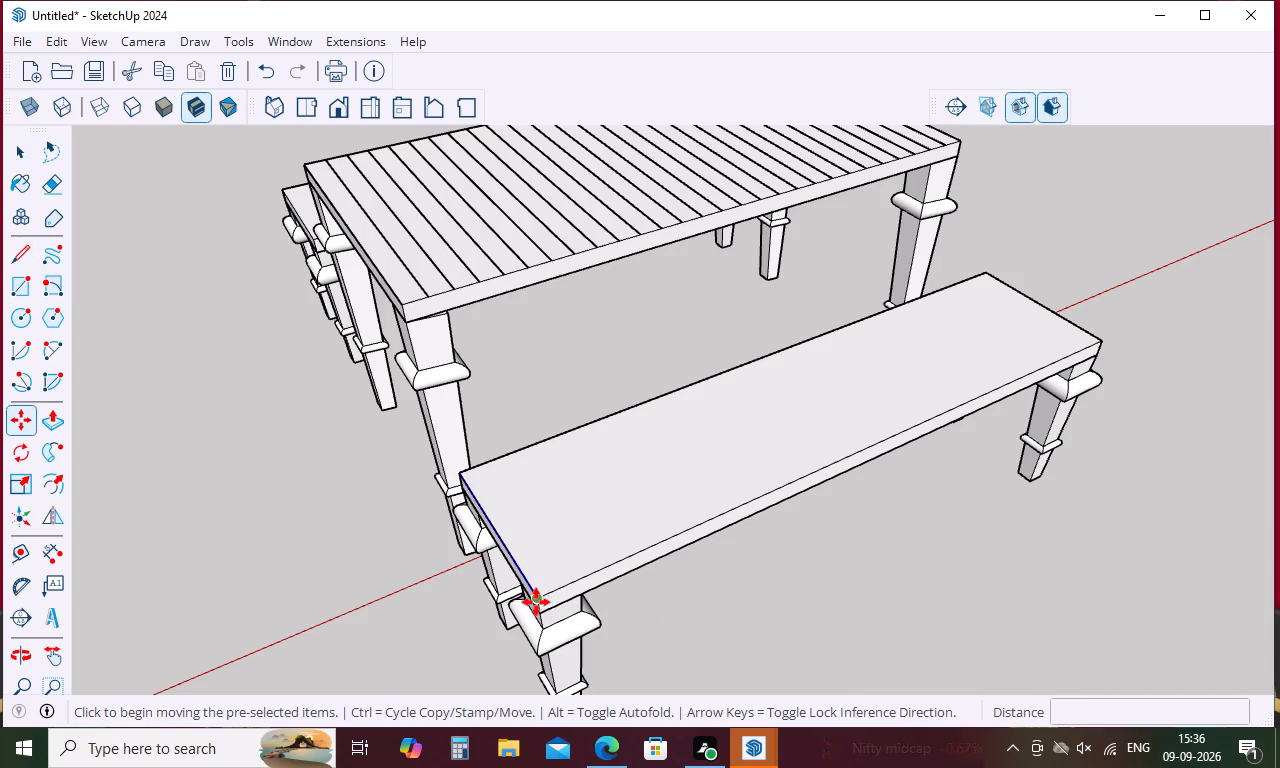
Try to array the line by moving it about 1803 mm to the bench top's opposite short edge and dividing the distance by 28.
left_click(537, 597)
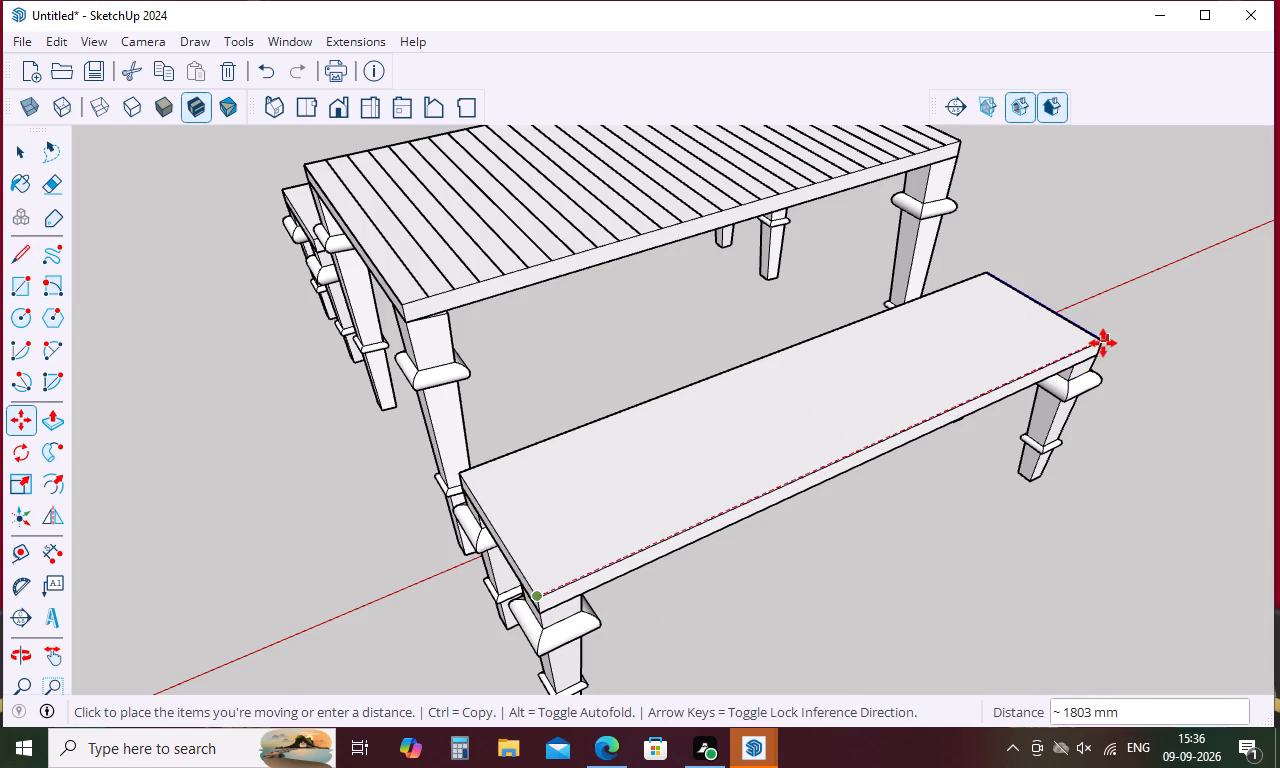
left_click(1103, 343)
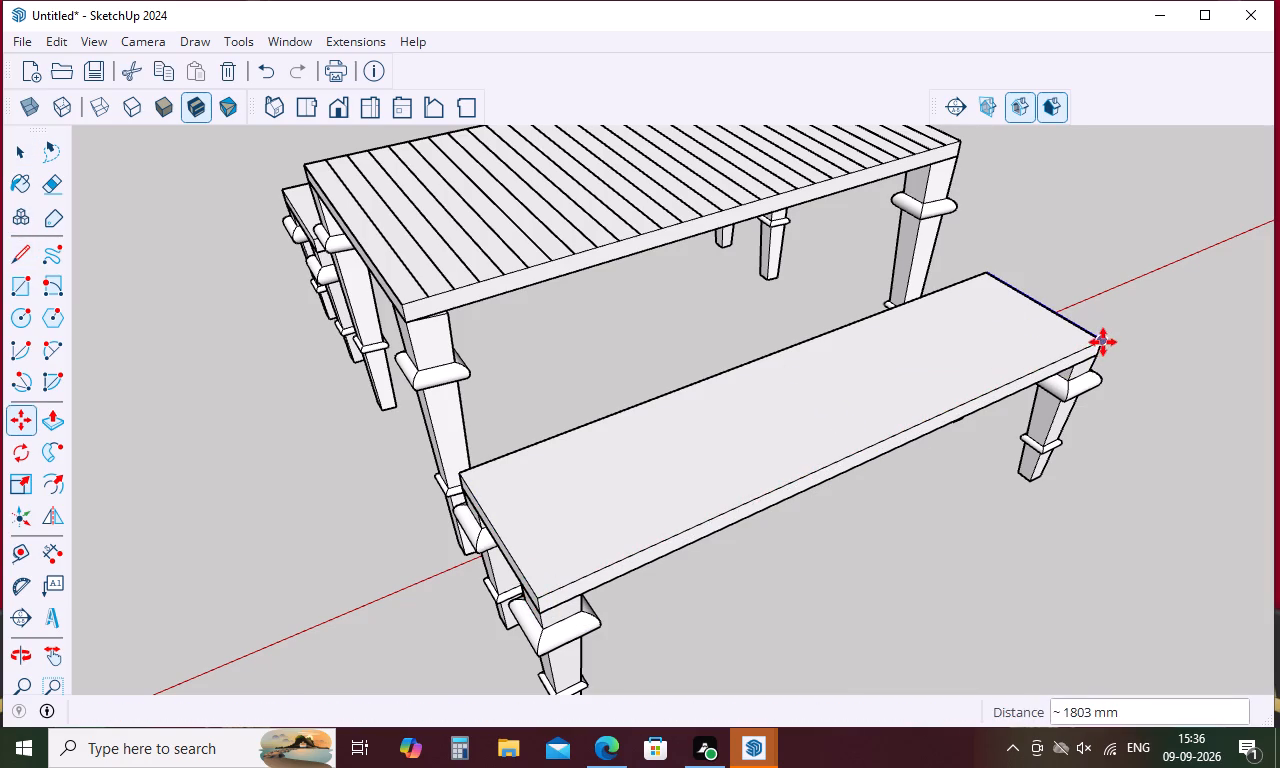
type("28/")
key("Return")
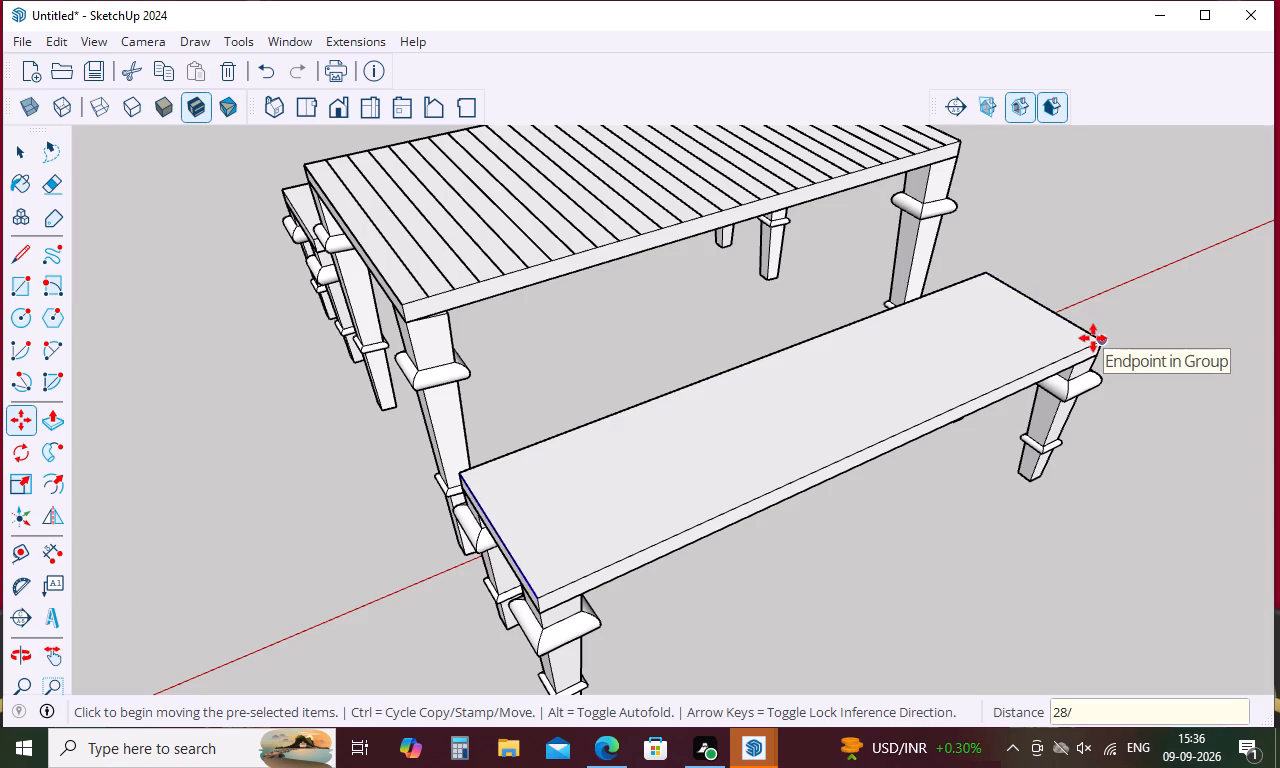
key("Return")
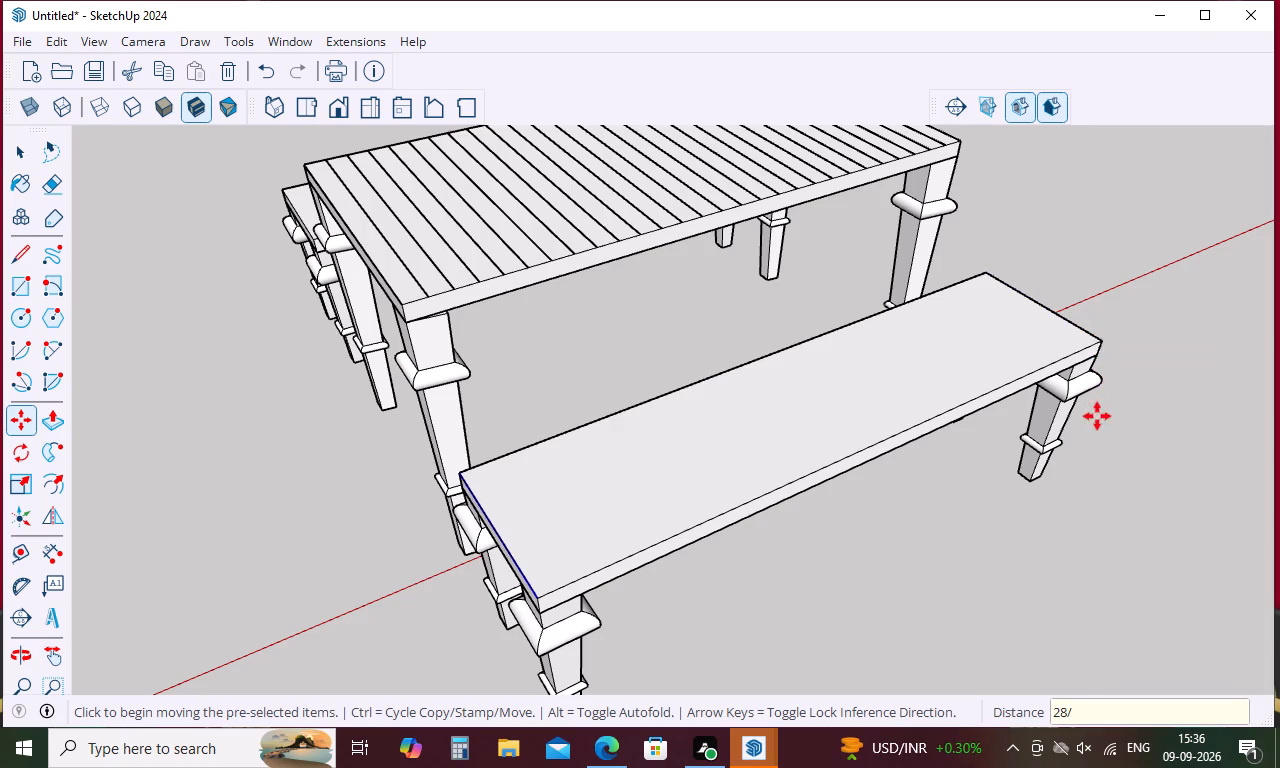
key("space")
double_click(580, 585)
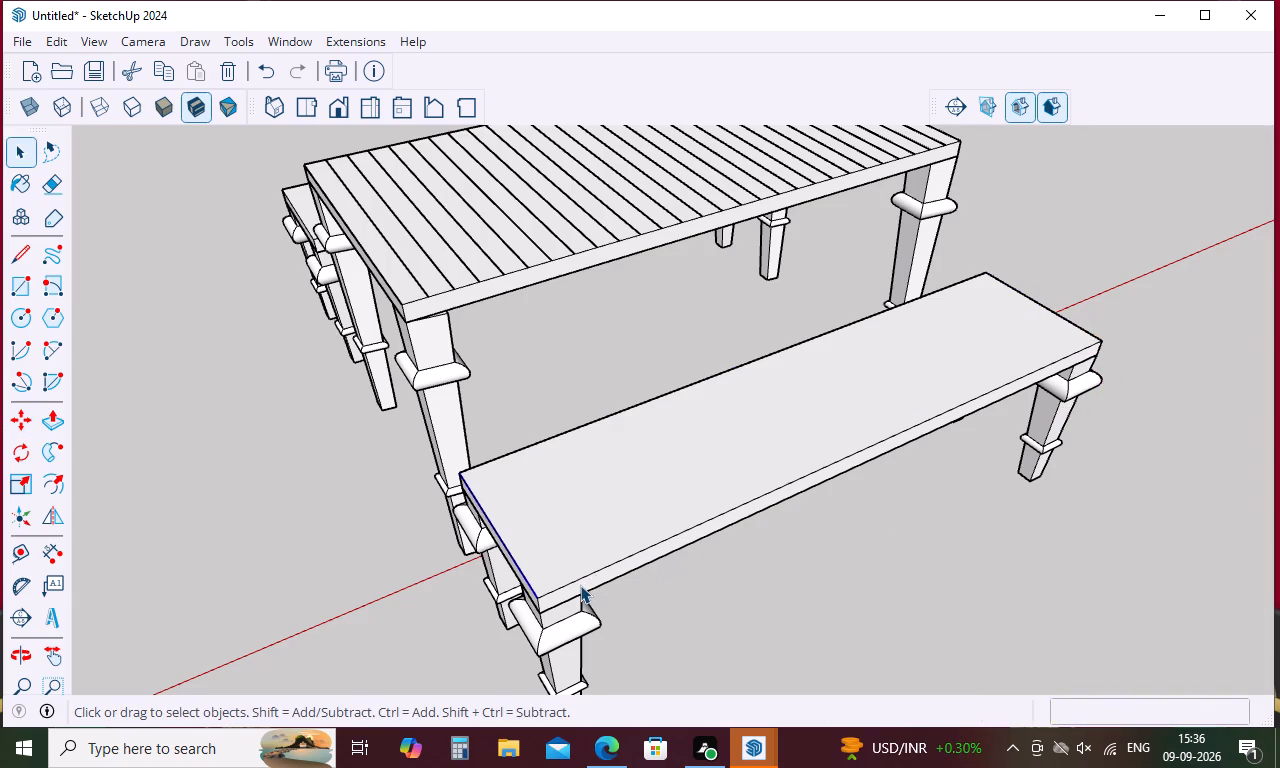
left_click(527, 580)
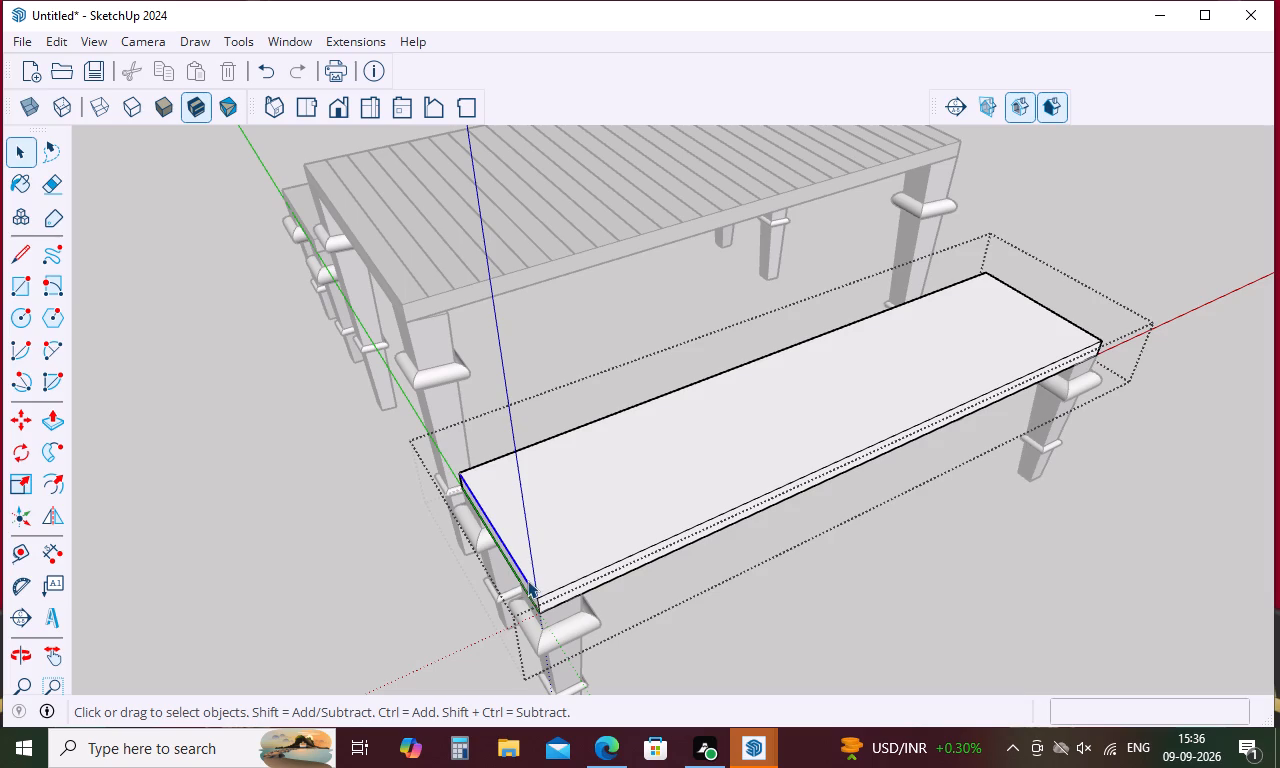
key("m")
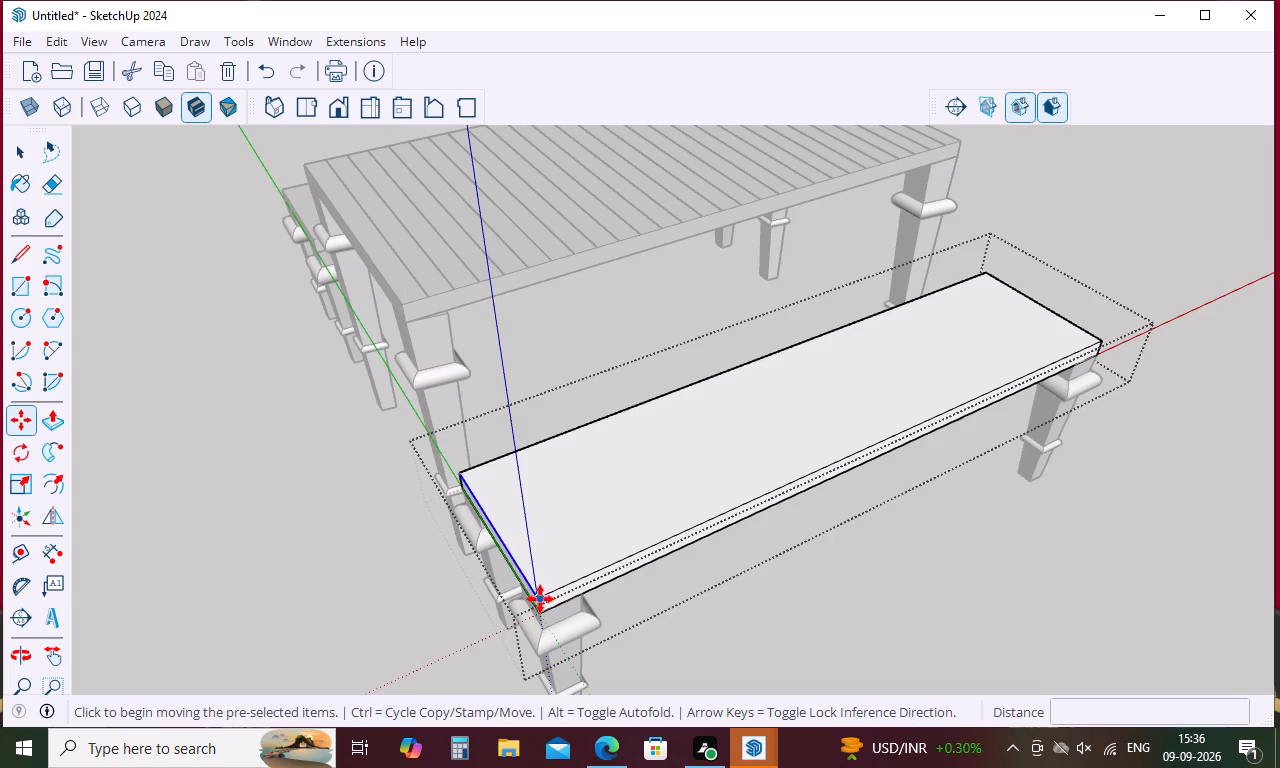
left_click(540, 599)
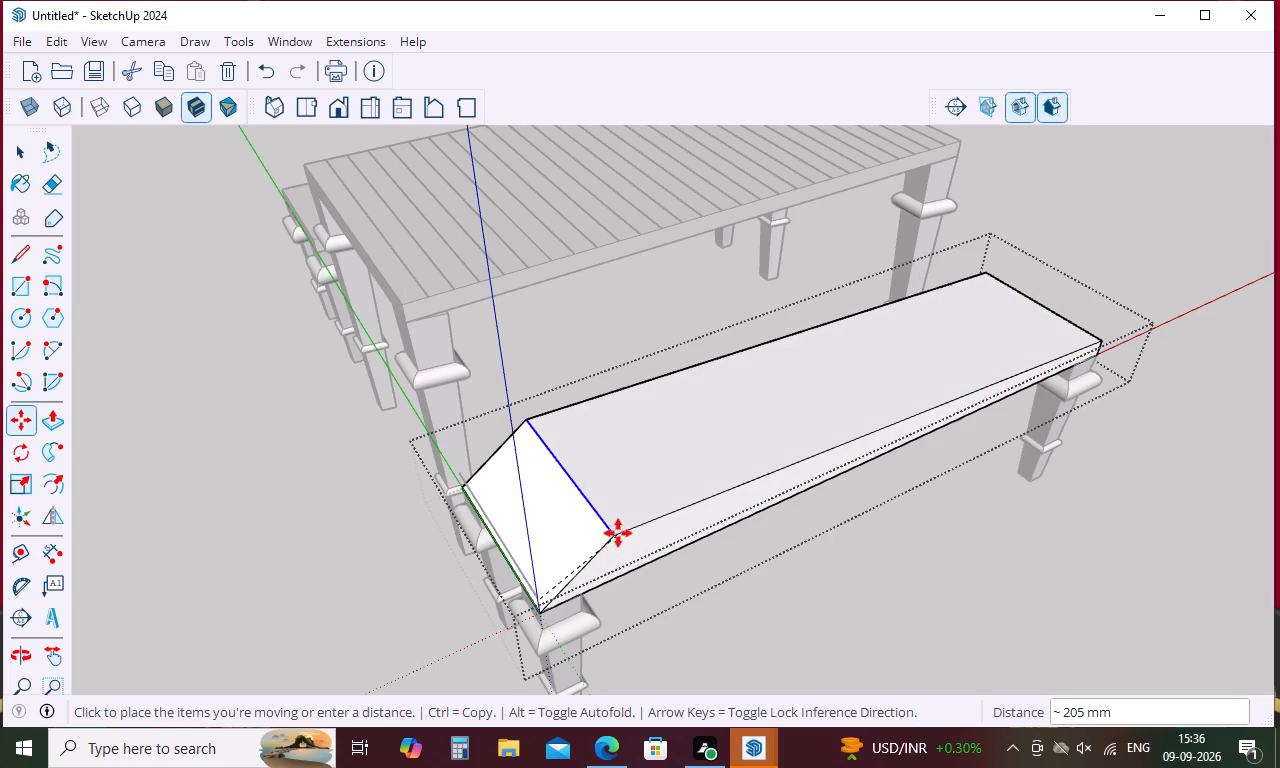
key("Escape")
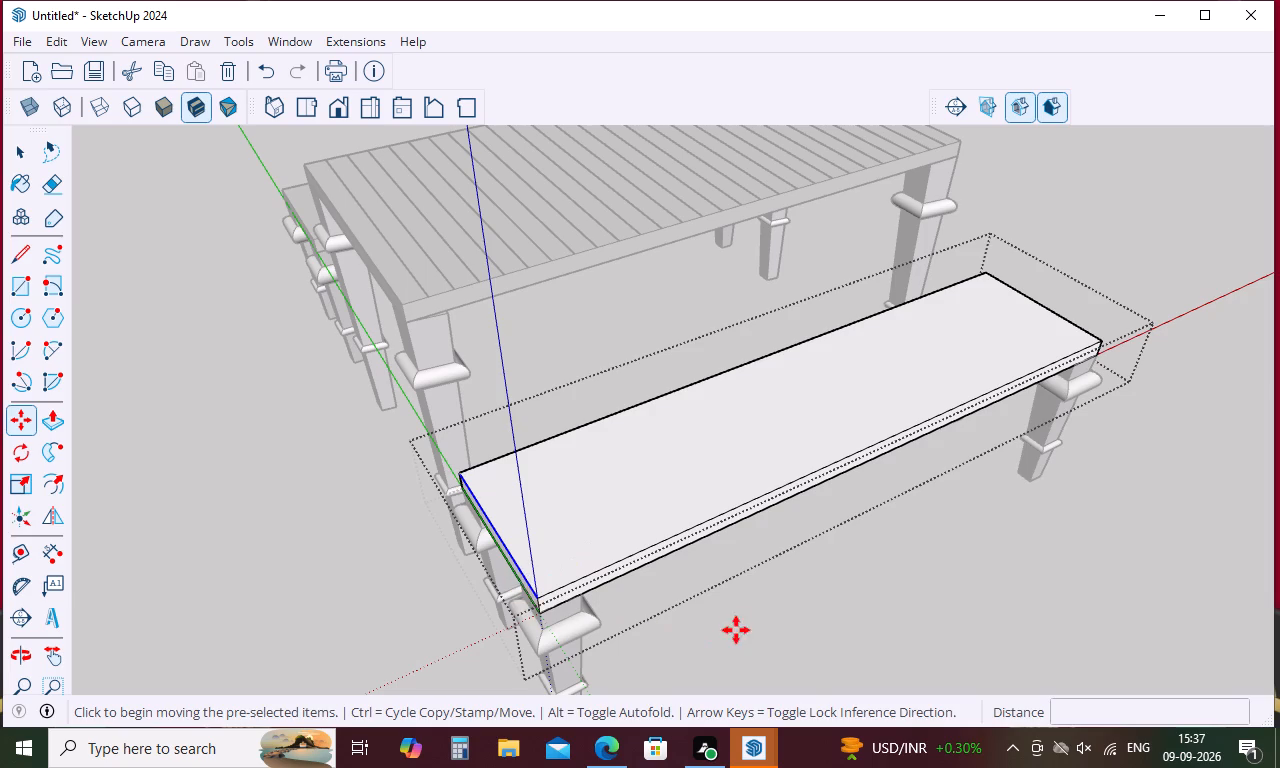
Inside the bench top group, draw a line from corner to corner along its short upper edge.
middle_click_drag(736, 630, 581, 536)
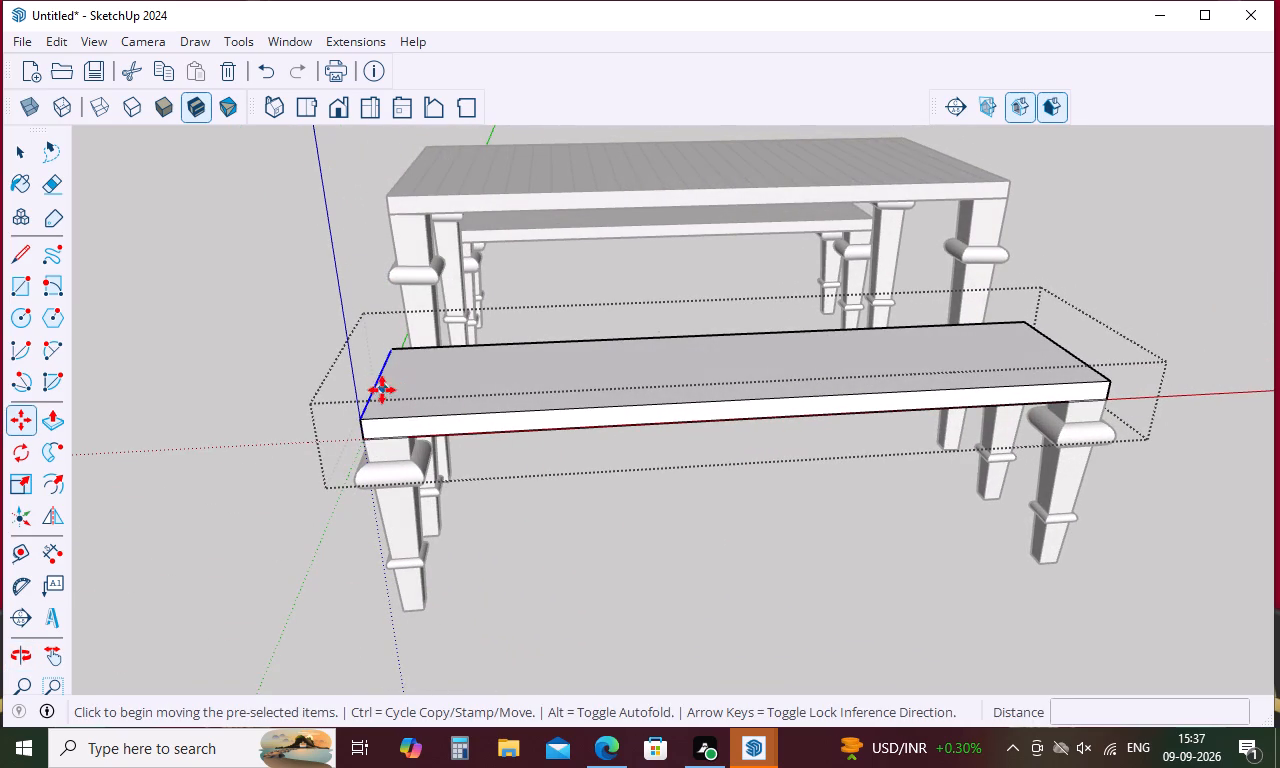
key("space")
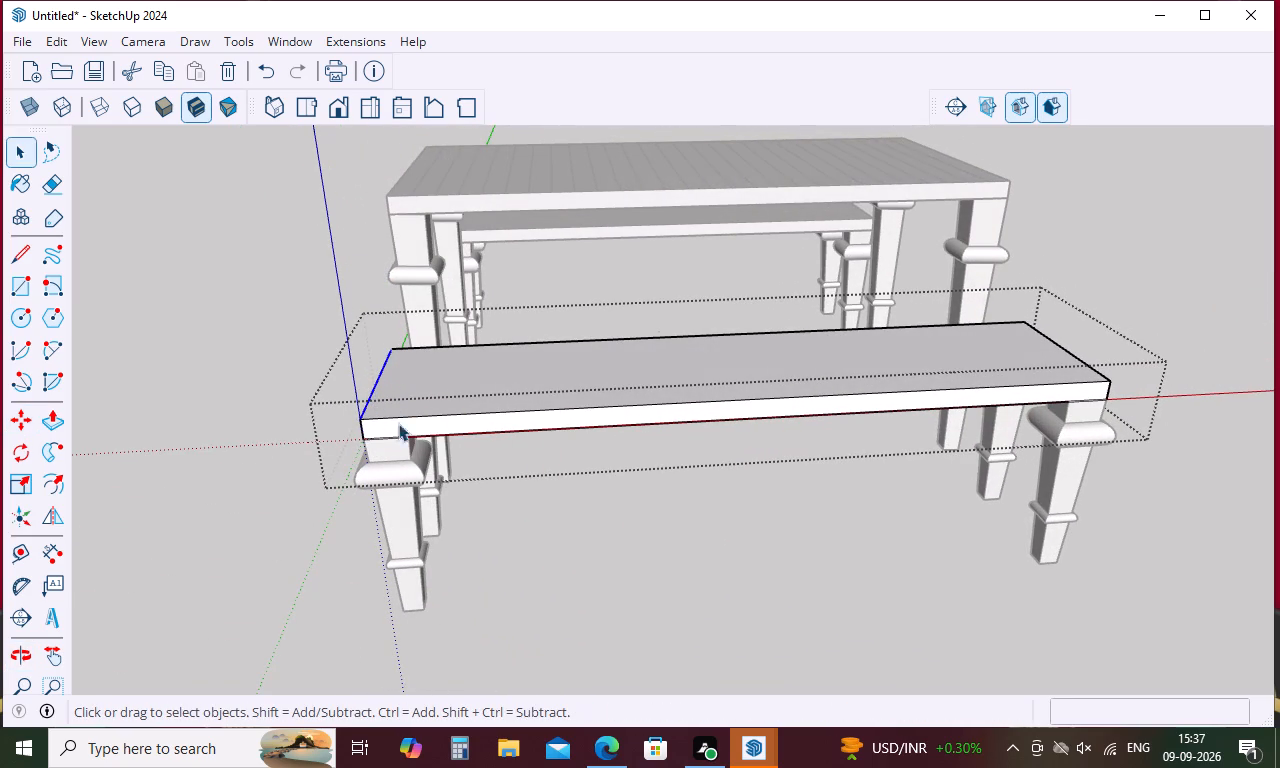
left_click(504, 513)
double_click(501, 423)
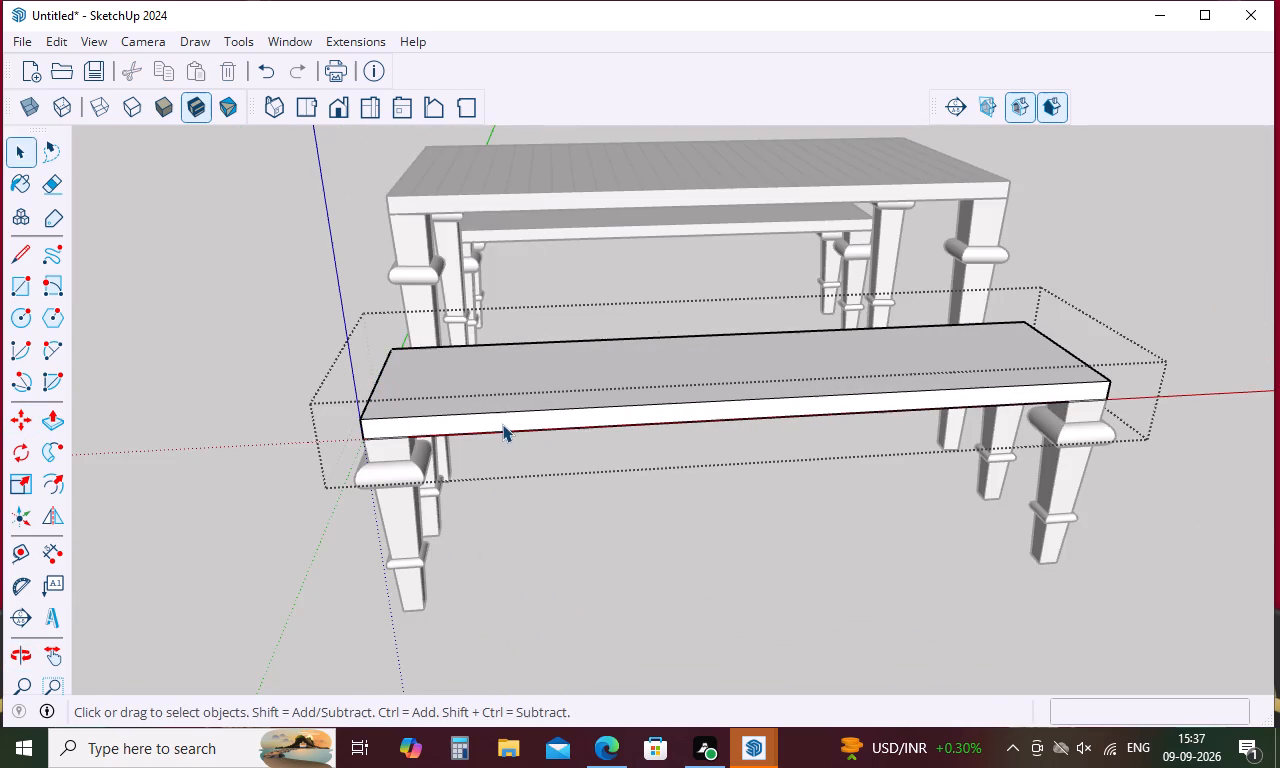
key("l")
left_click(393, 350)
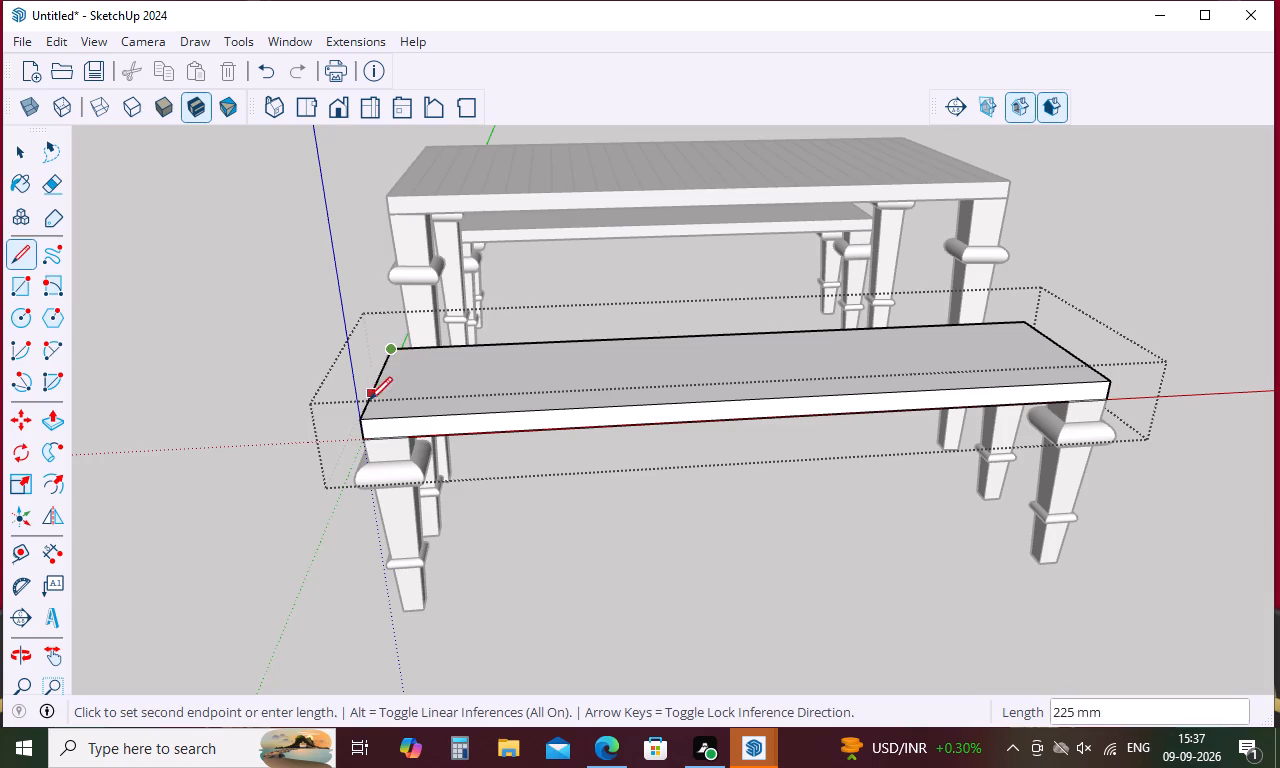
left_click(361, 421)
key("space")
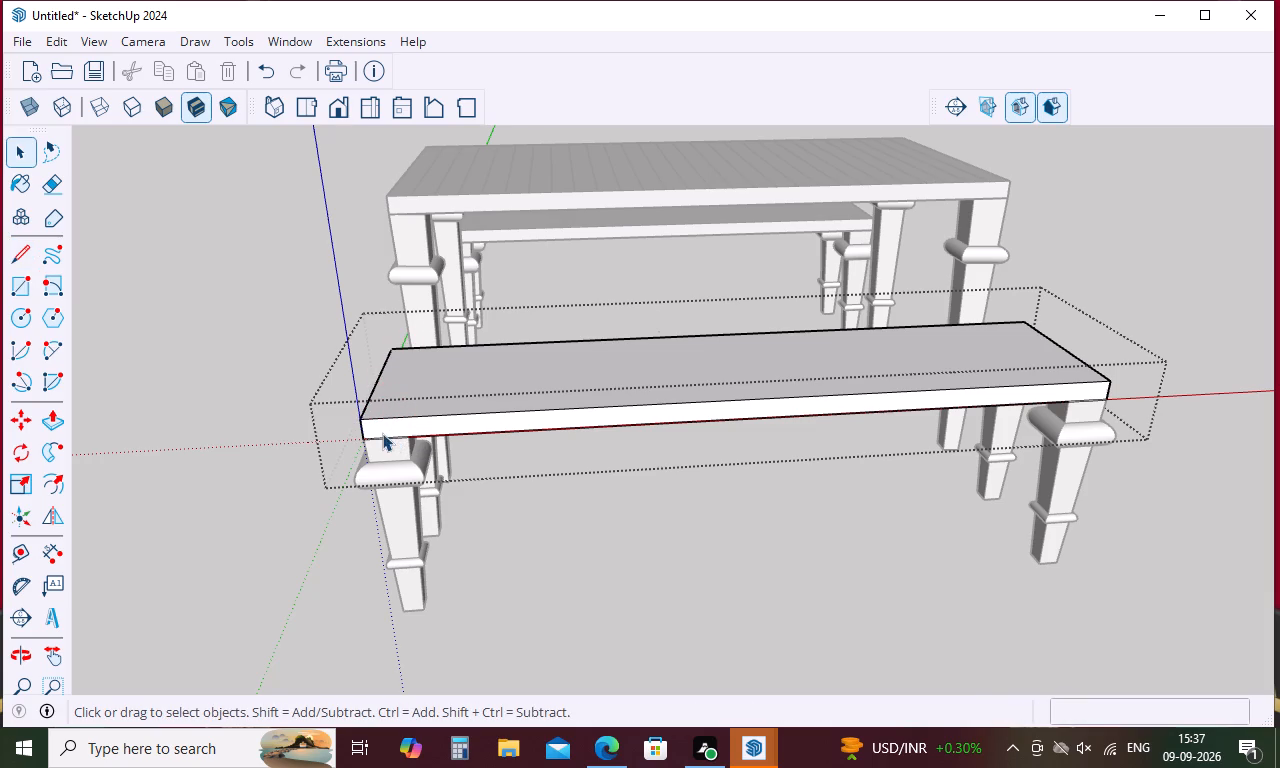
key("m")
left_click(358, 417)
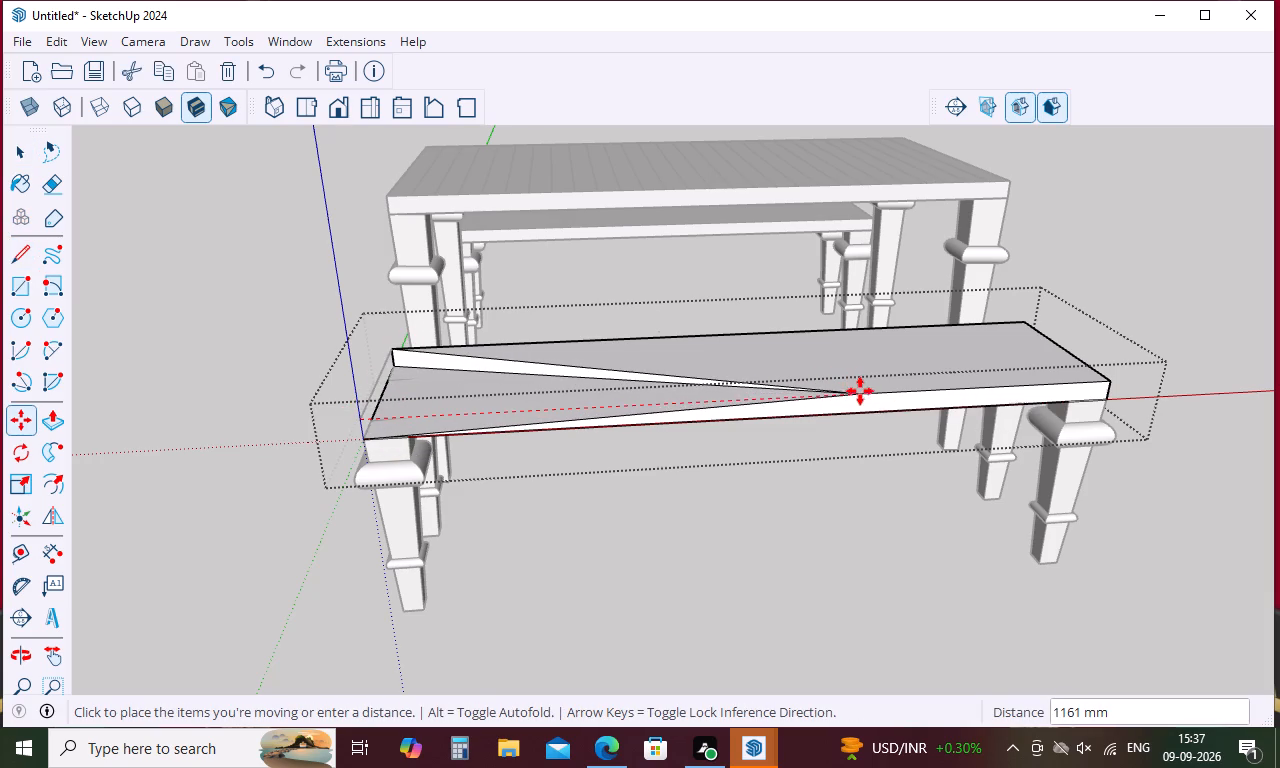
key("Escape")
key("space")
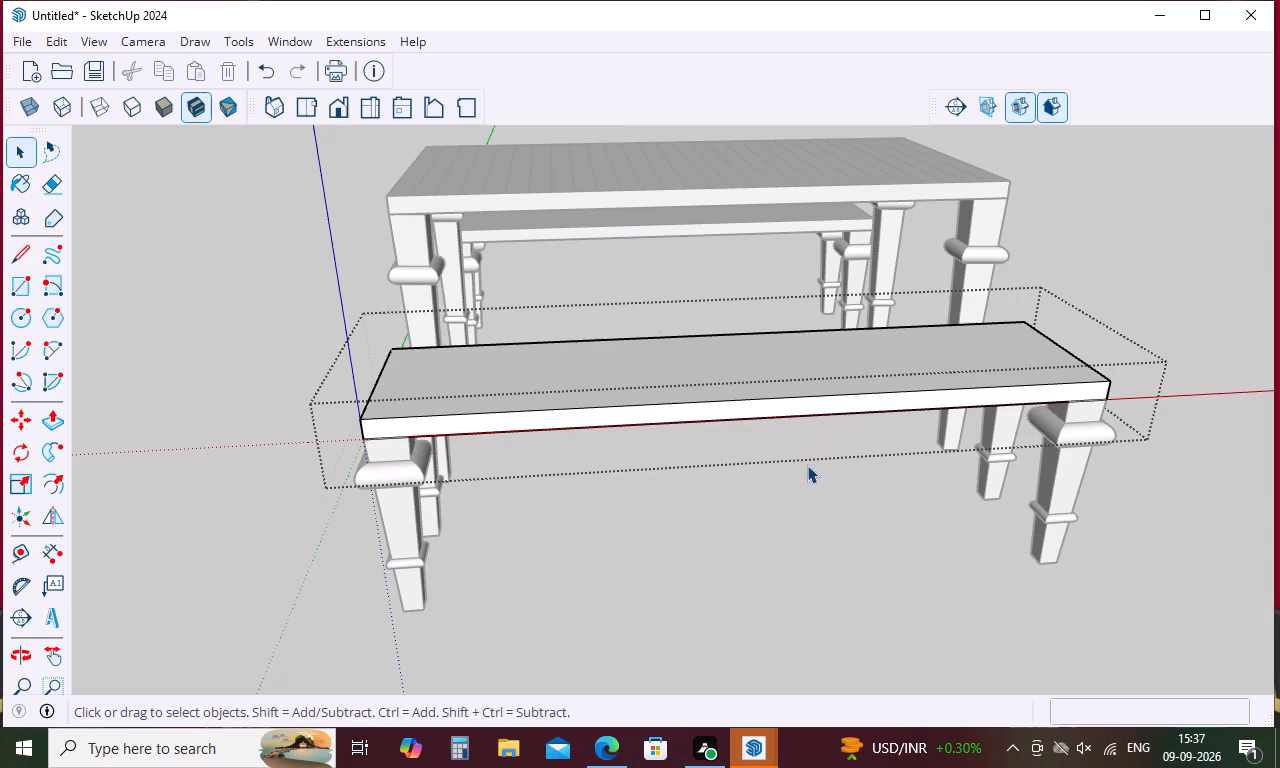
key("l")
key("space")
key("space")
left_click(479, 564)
Measure the width of the end slat on the table top with the Dimension tool.
middle_click_drag(521, 408, 602, 579)
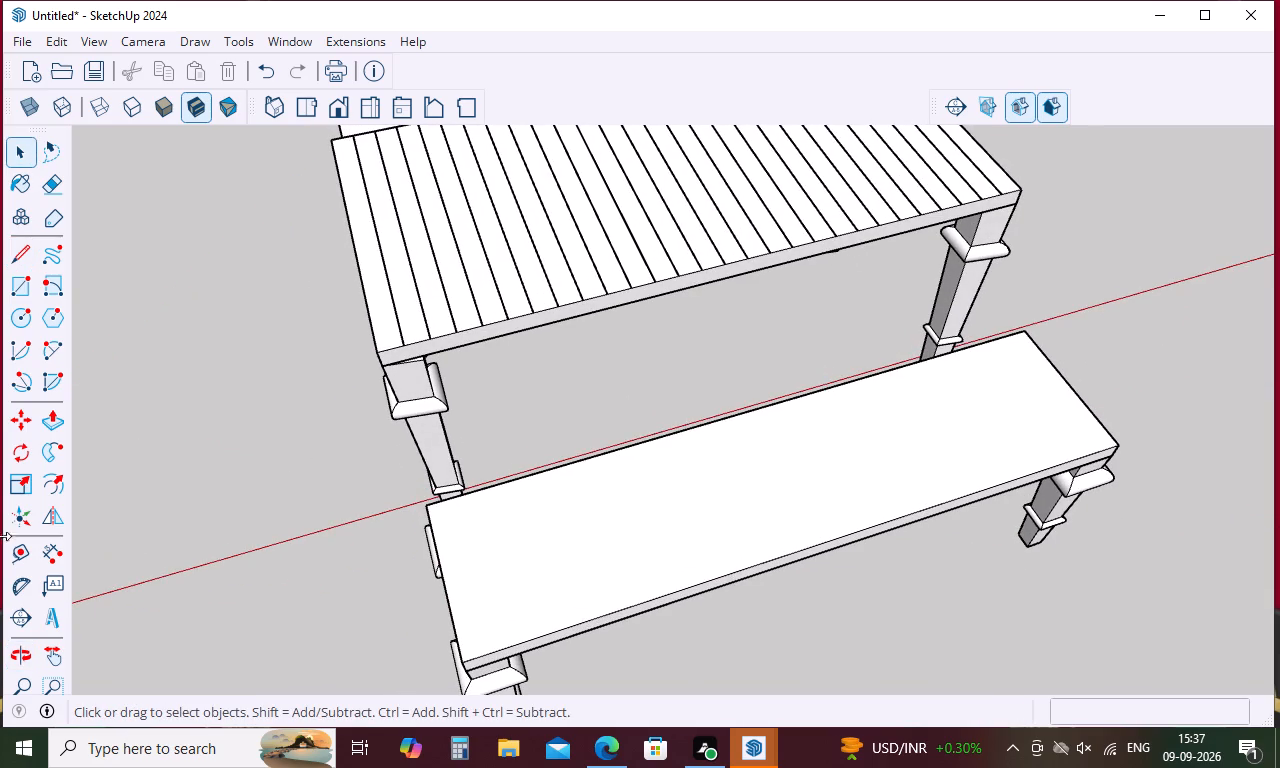
left_click(43, 554)
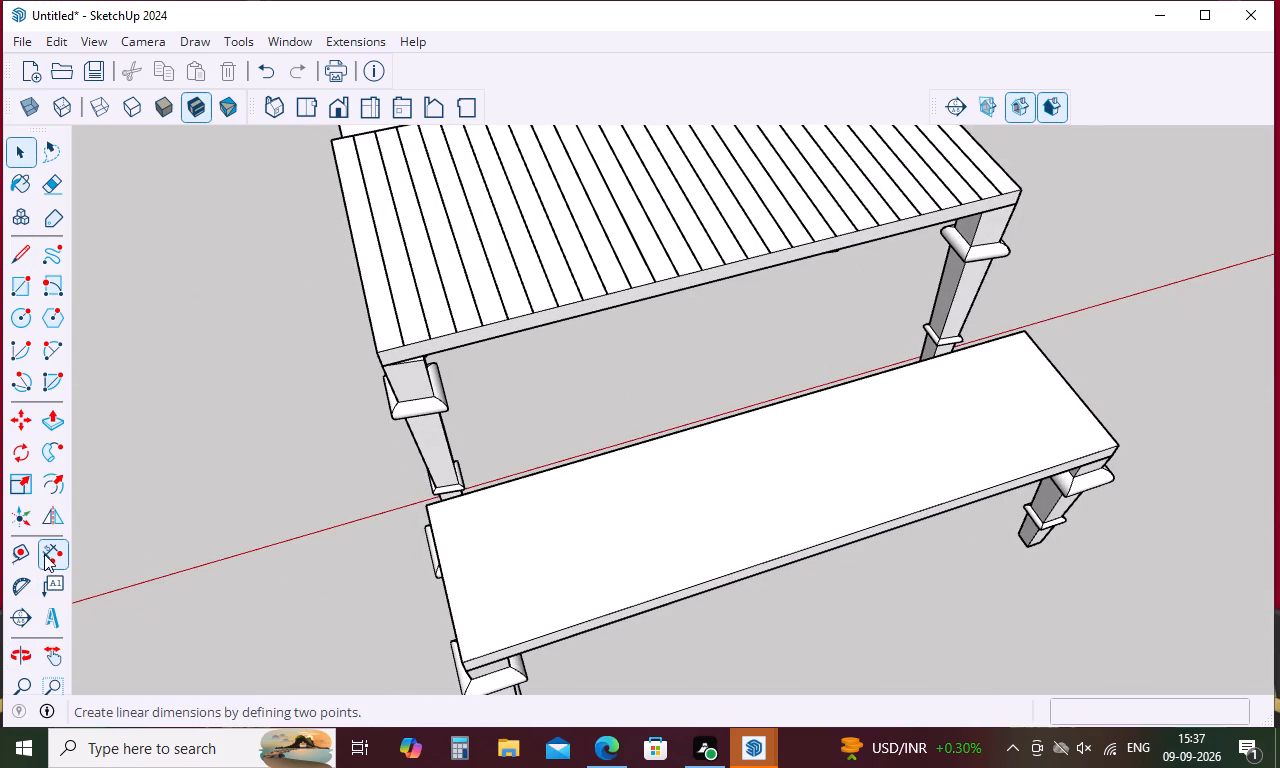
left_click(376, 351)
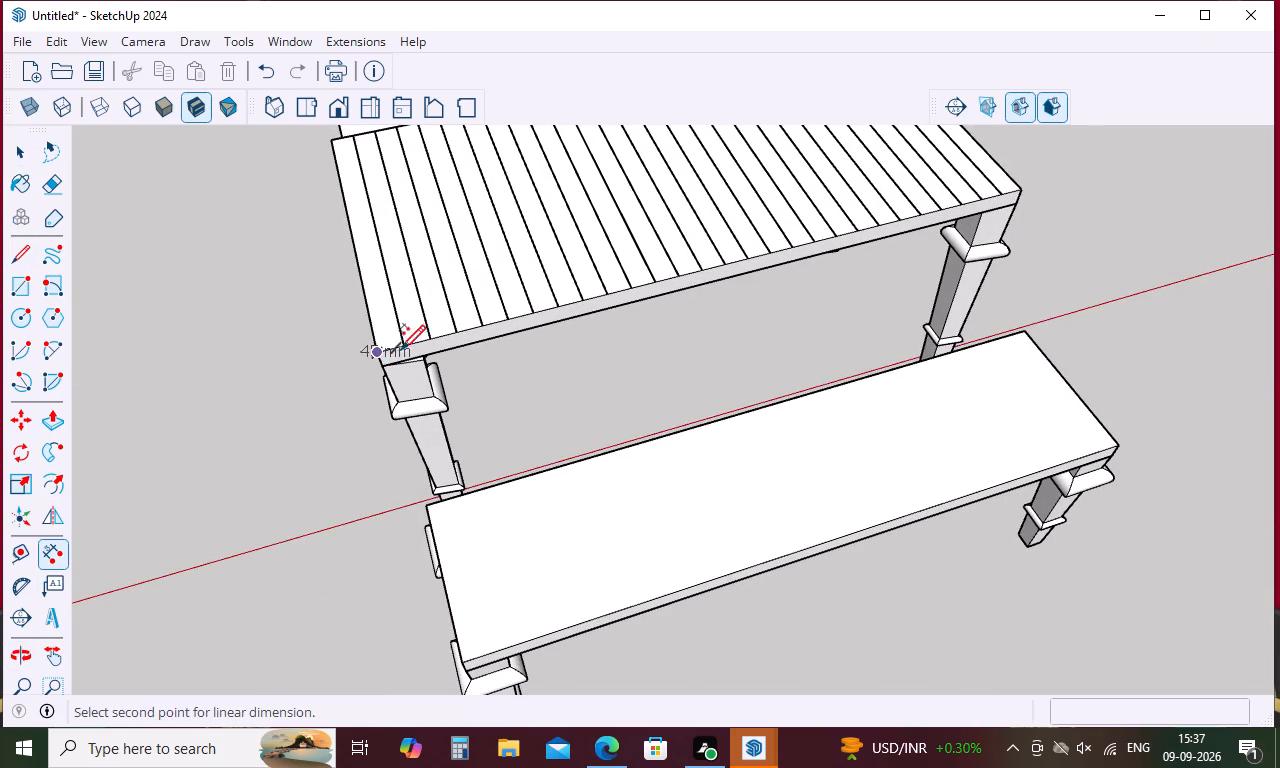
left_click(406, 346)
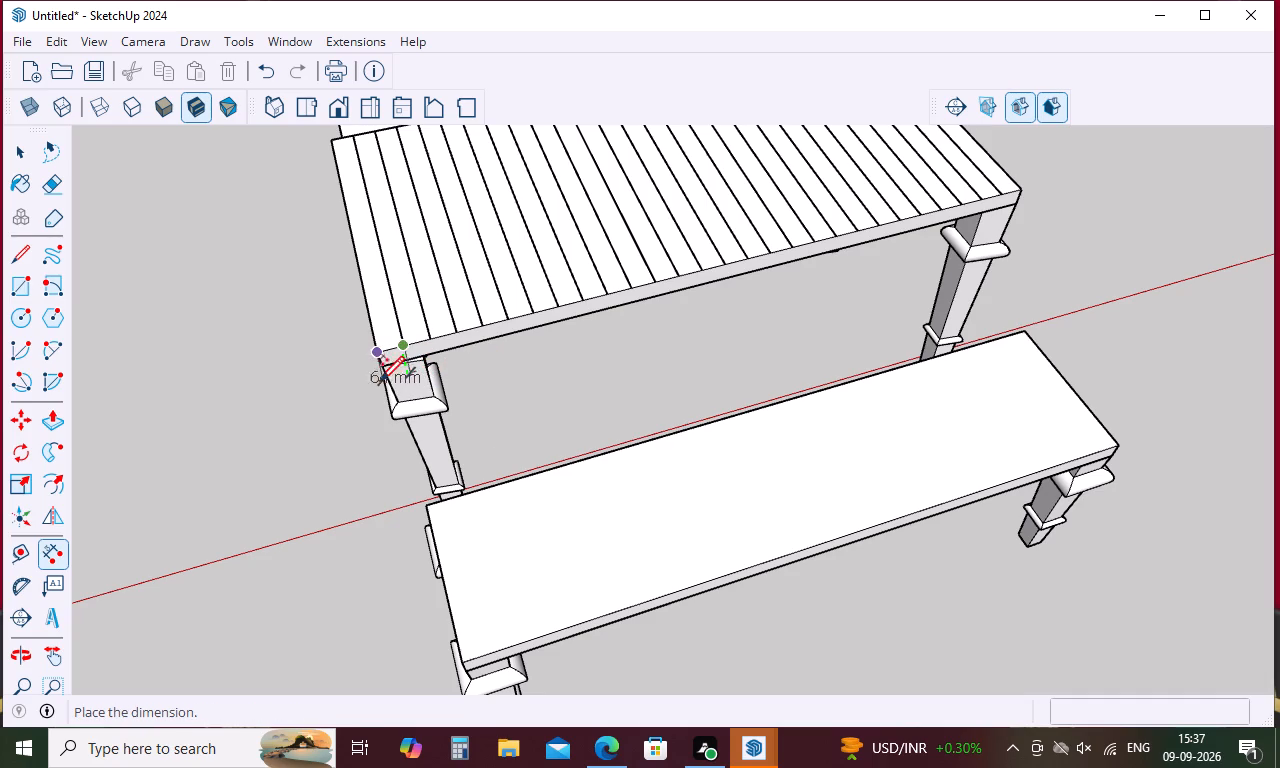
key("Escape")
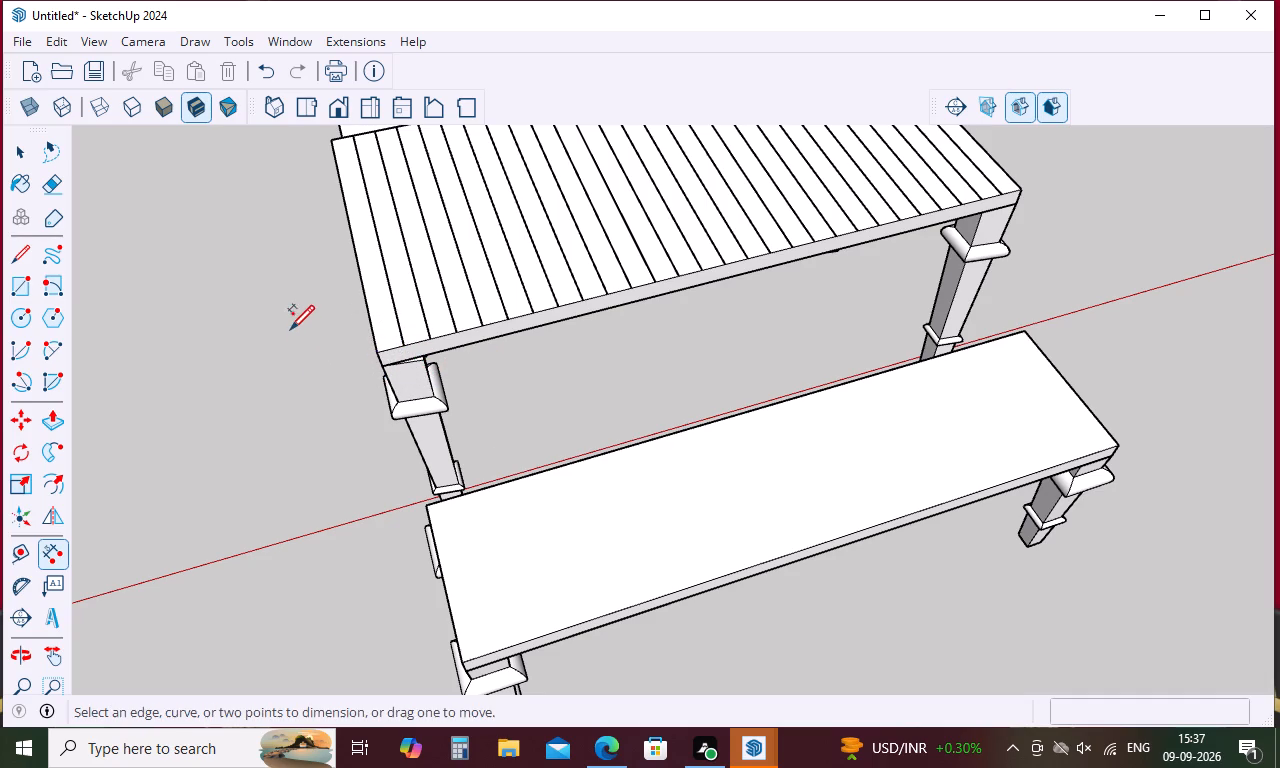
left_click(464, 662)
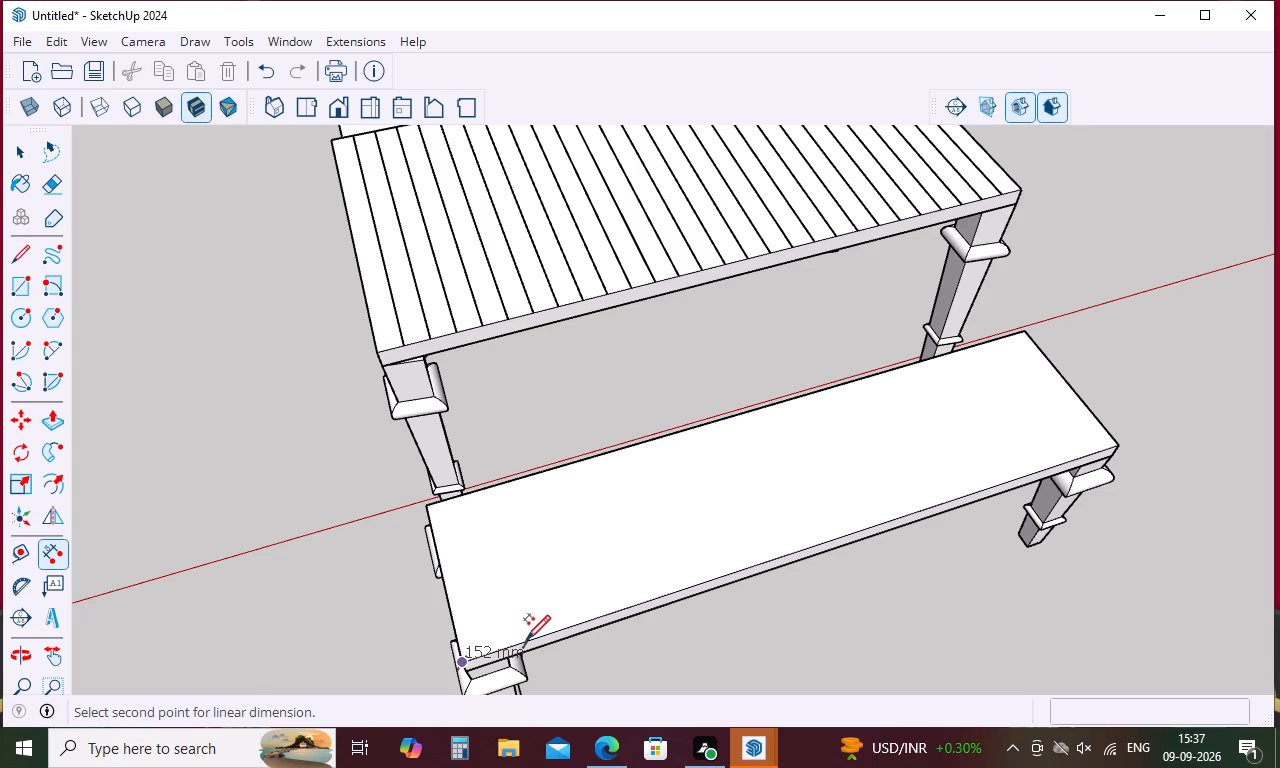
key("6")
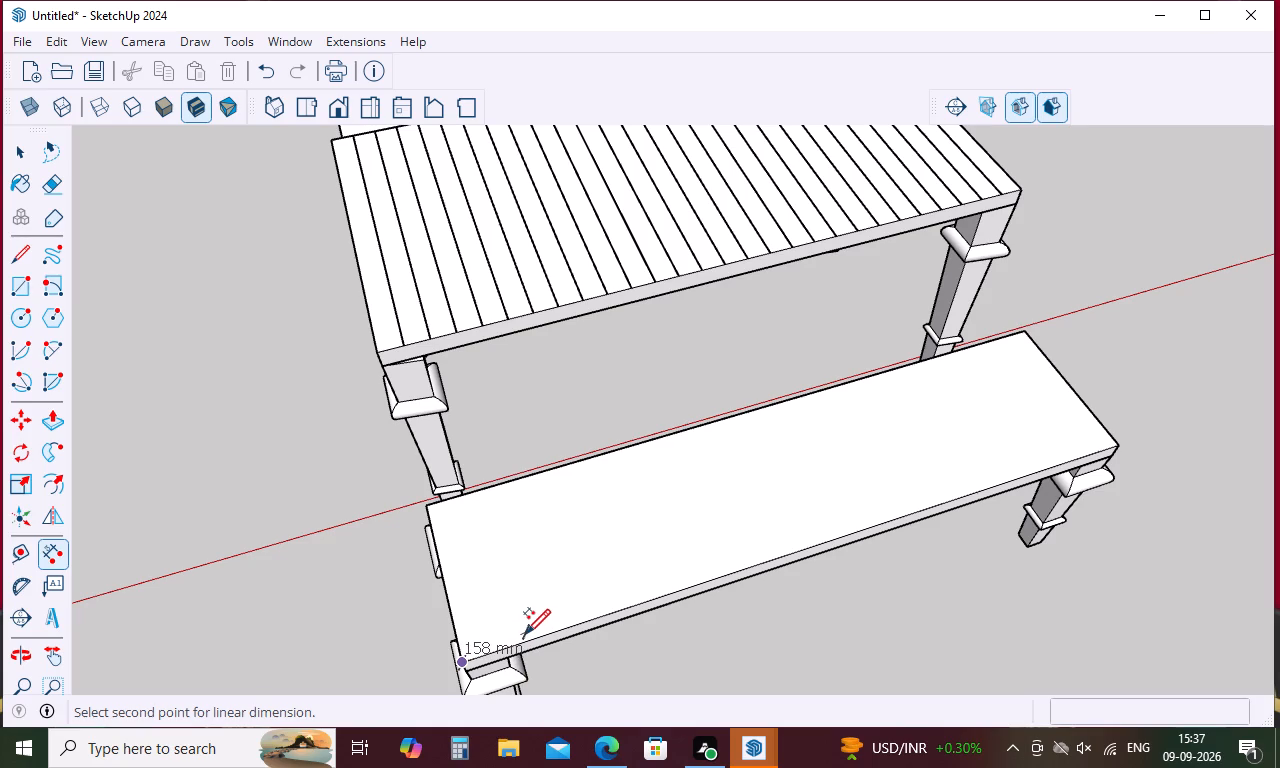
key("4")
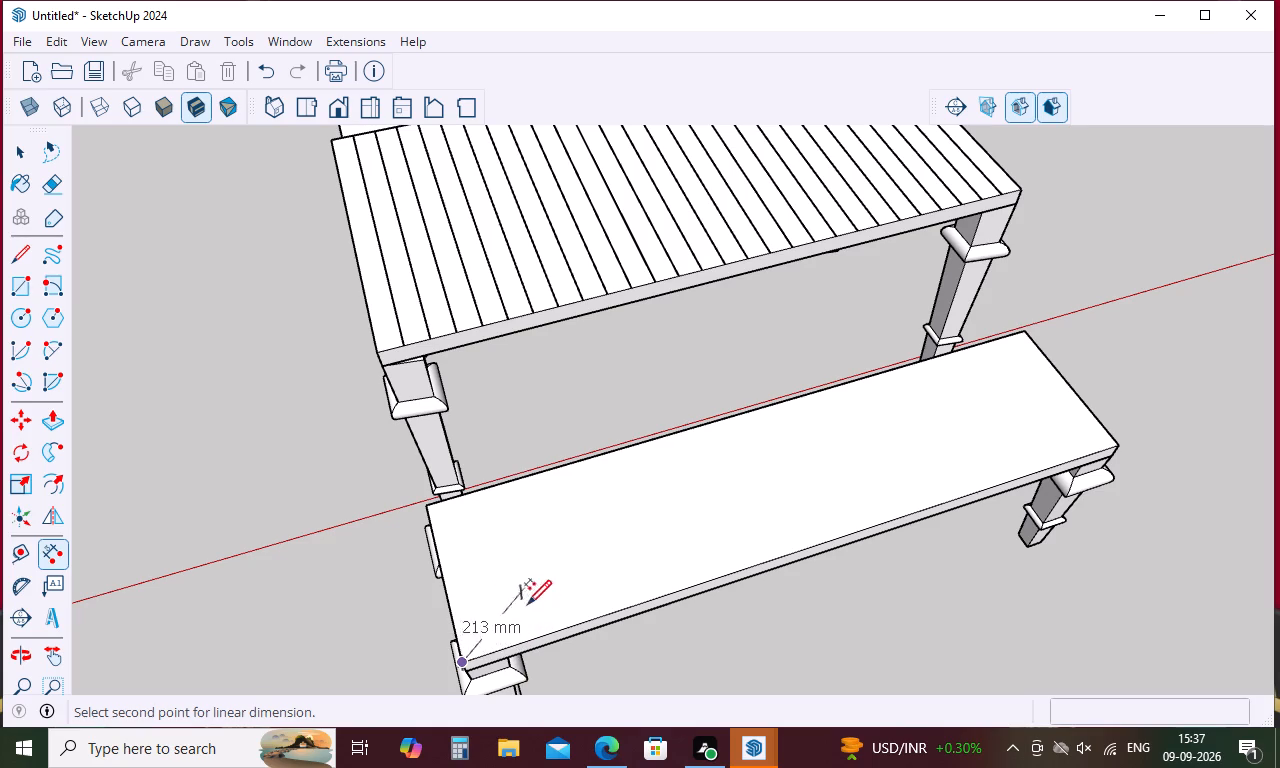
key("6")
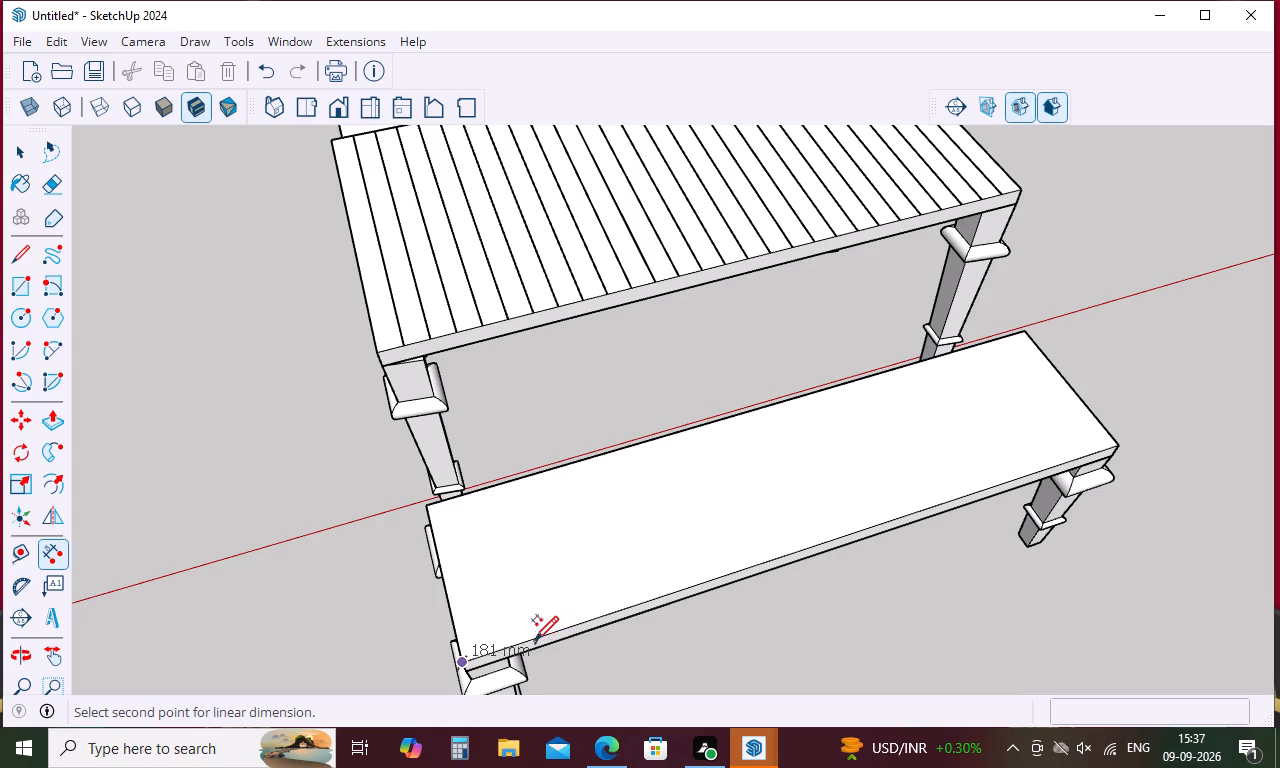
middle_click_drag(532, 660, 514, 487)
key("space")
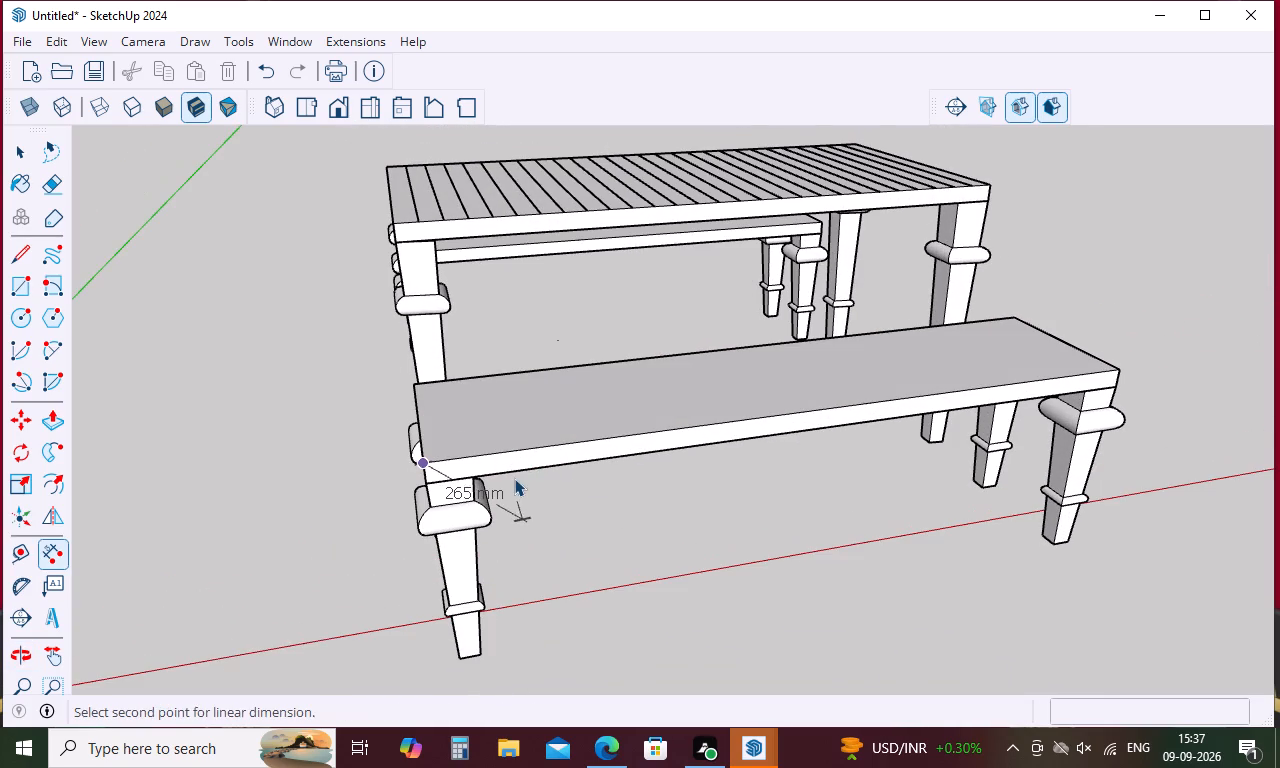
Open the bench top group for editing and draw a 64 mm line from its outer corner along the long upper edge.
double_click(536, 462)
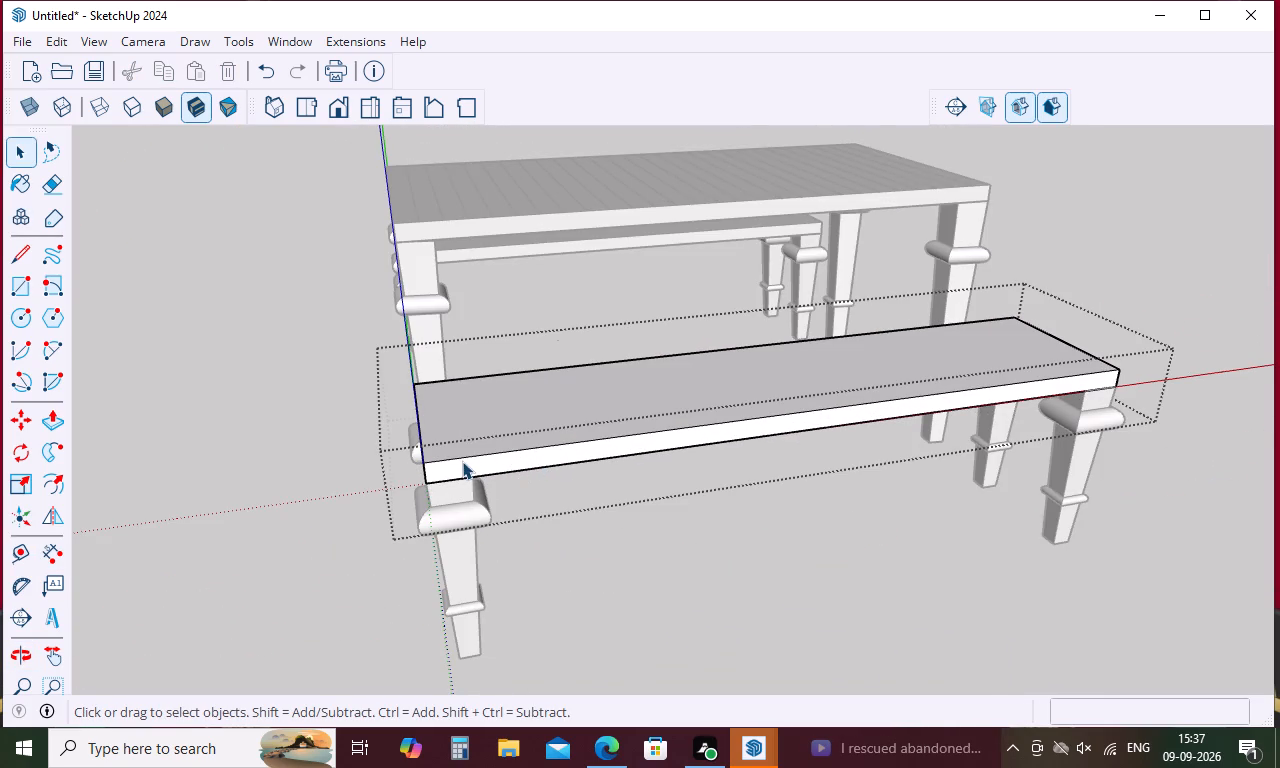
key("l")
left_click(419, 468)
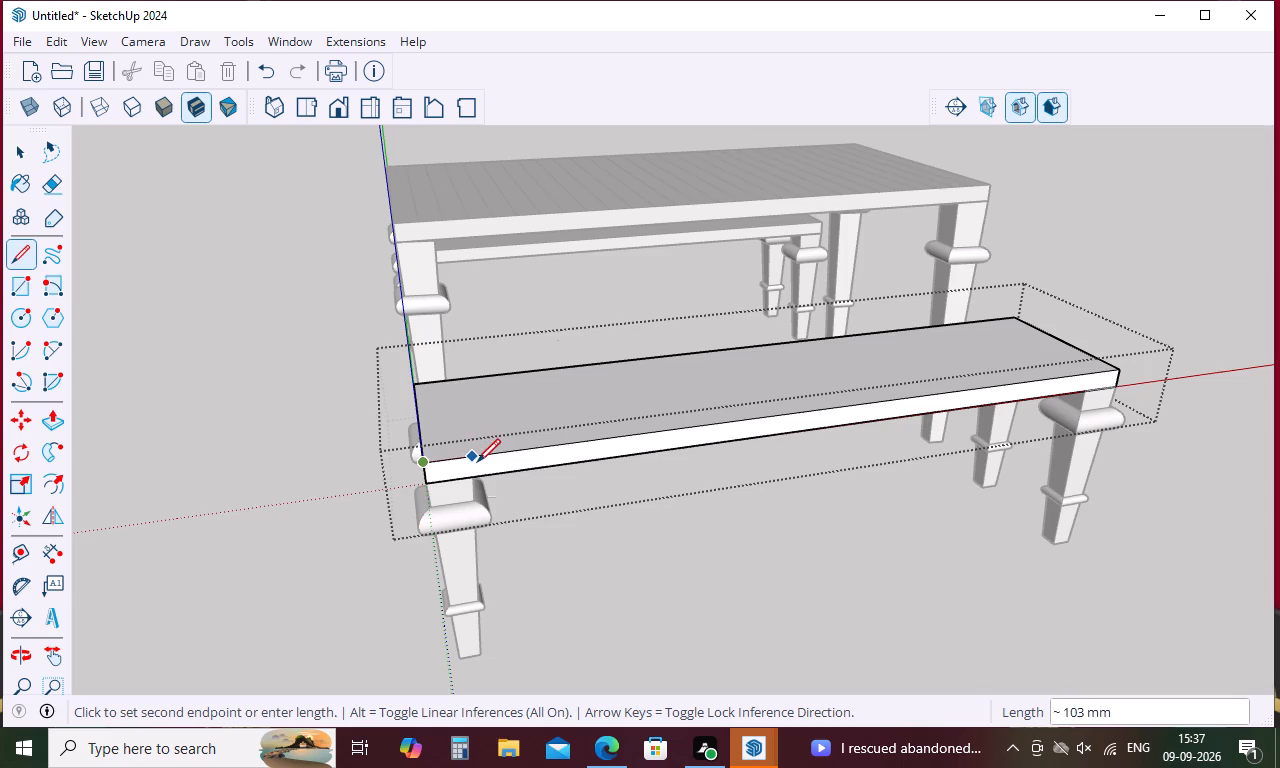
key("6")
key("4")
key("Return")
left_click(452, 460)
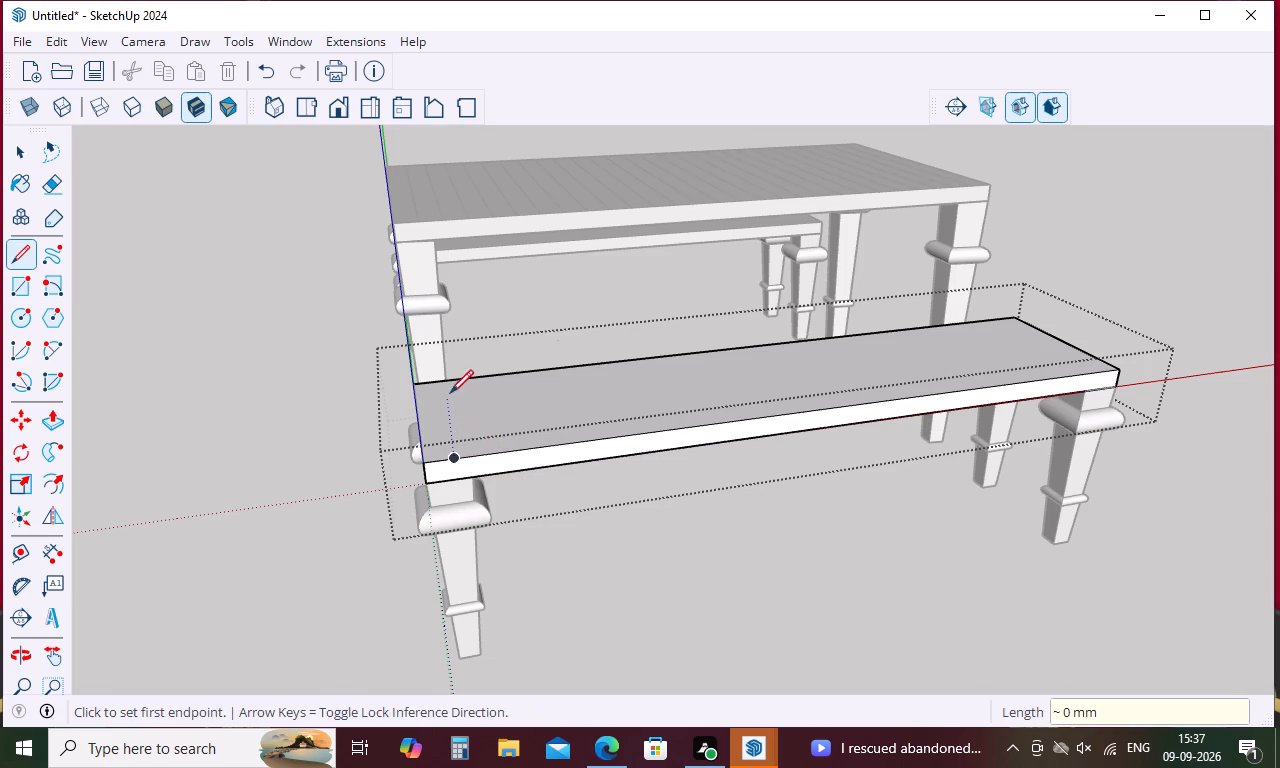
Draw a 450 mm line across the bench top's width, meeting the end of the 64 mm segment.
left_click(441, 380)
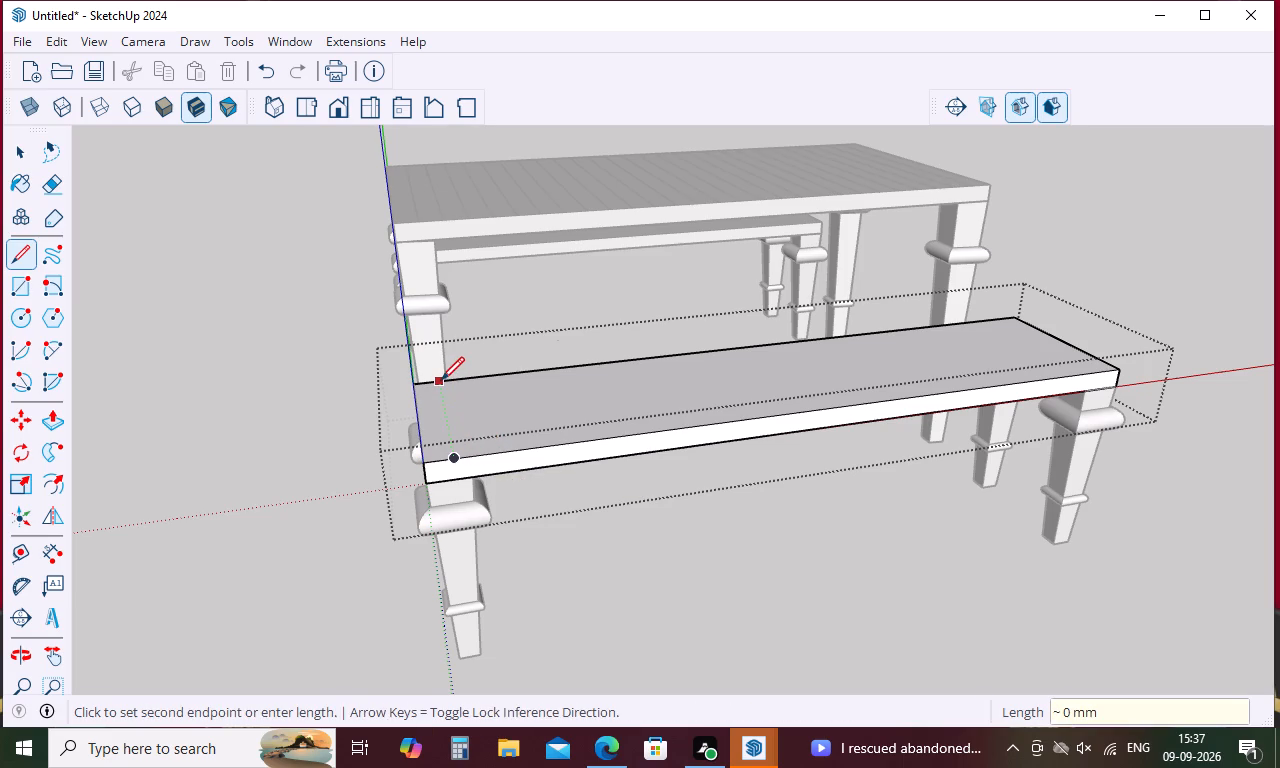
left_click(441, 380)
left_click(455, 461)
key("space")
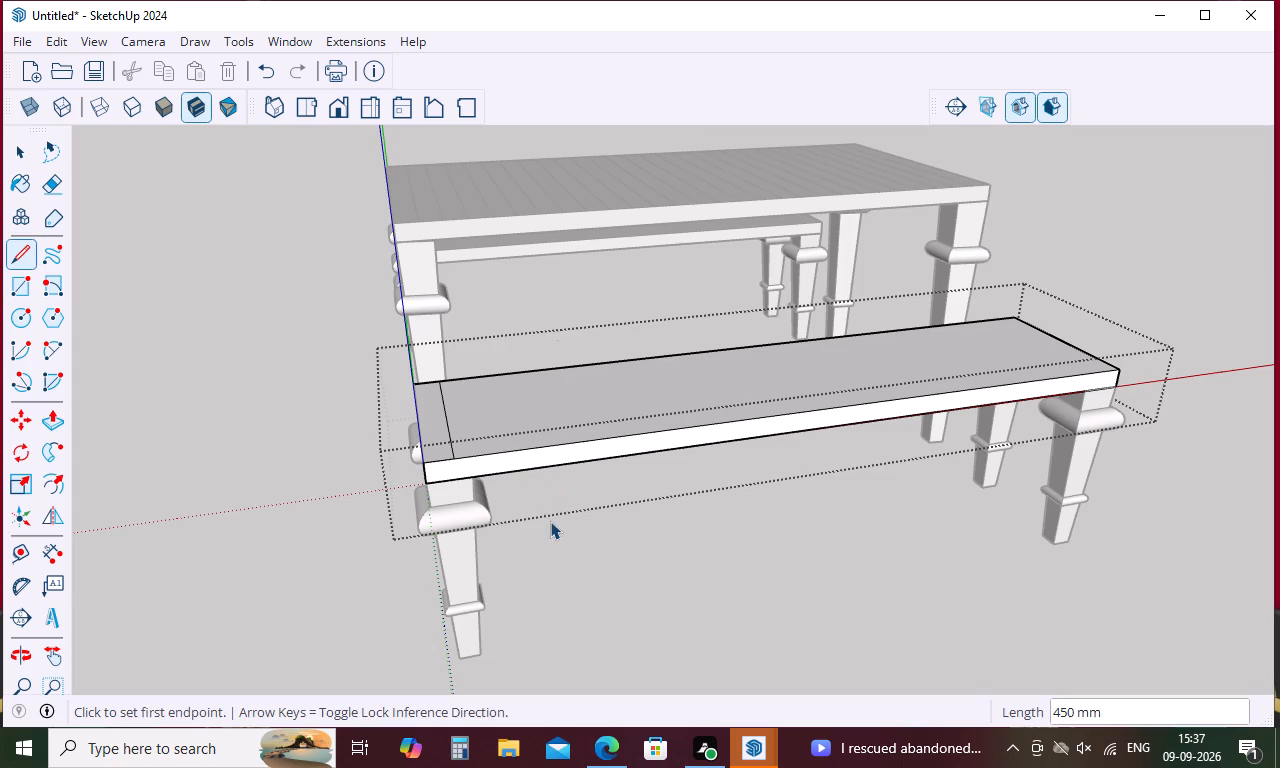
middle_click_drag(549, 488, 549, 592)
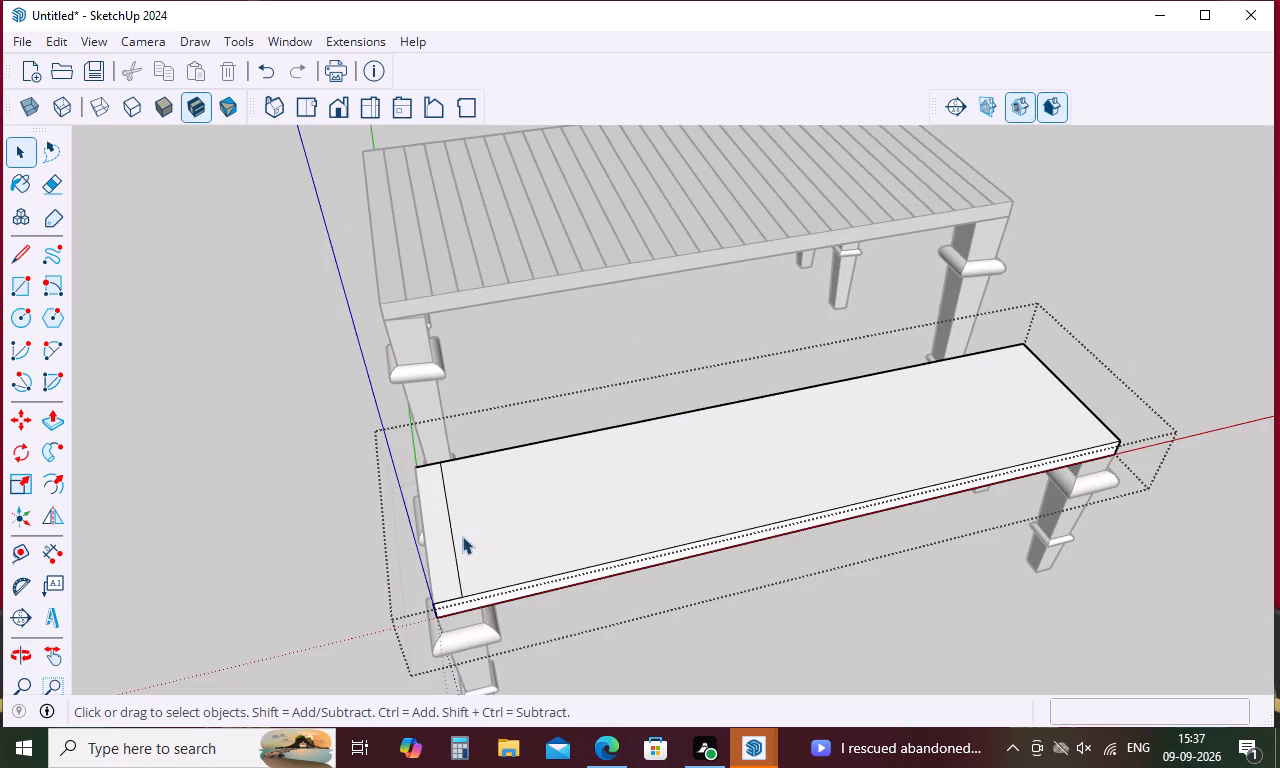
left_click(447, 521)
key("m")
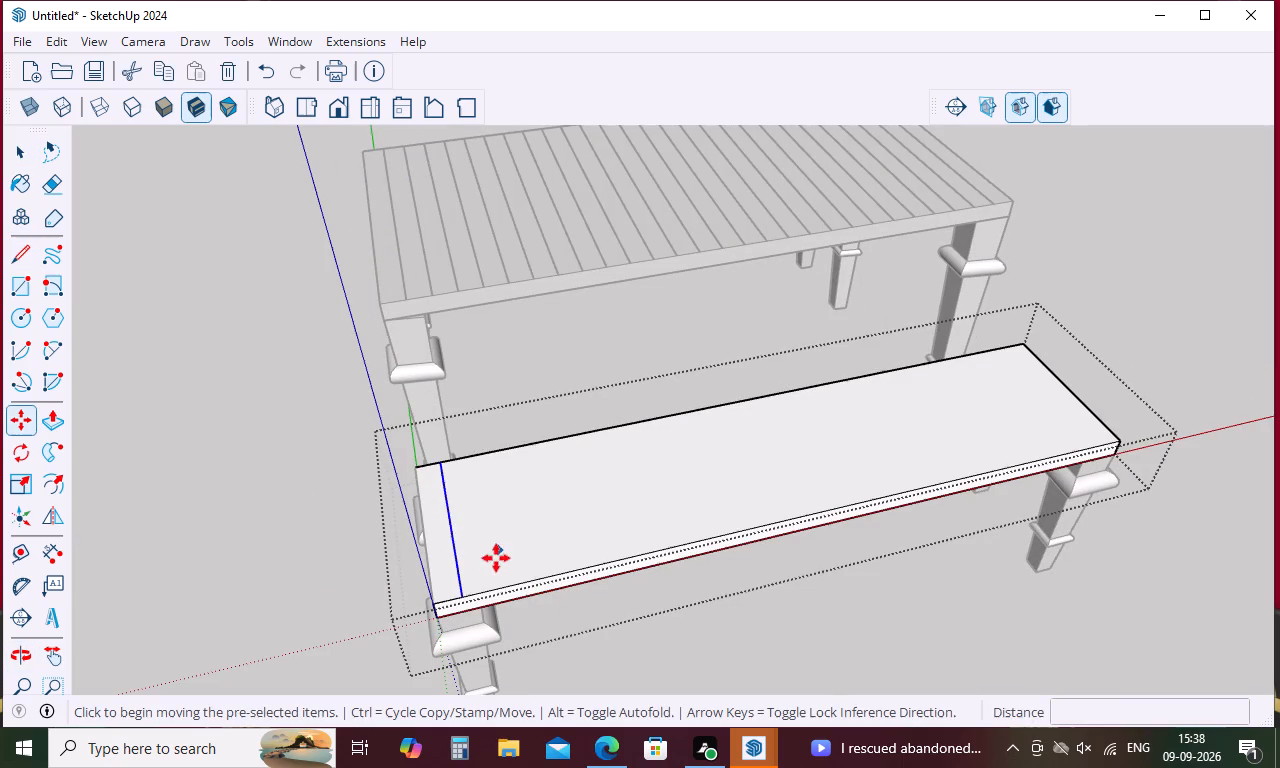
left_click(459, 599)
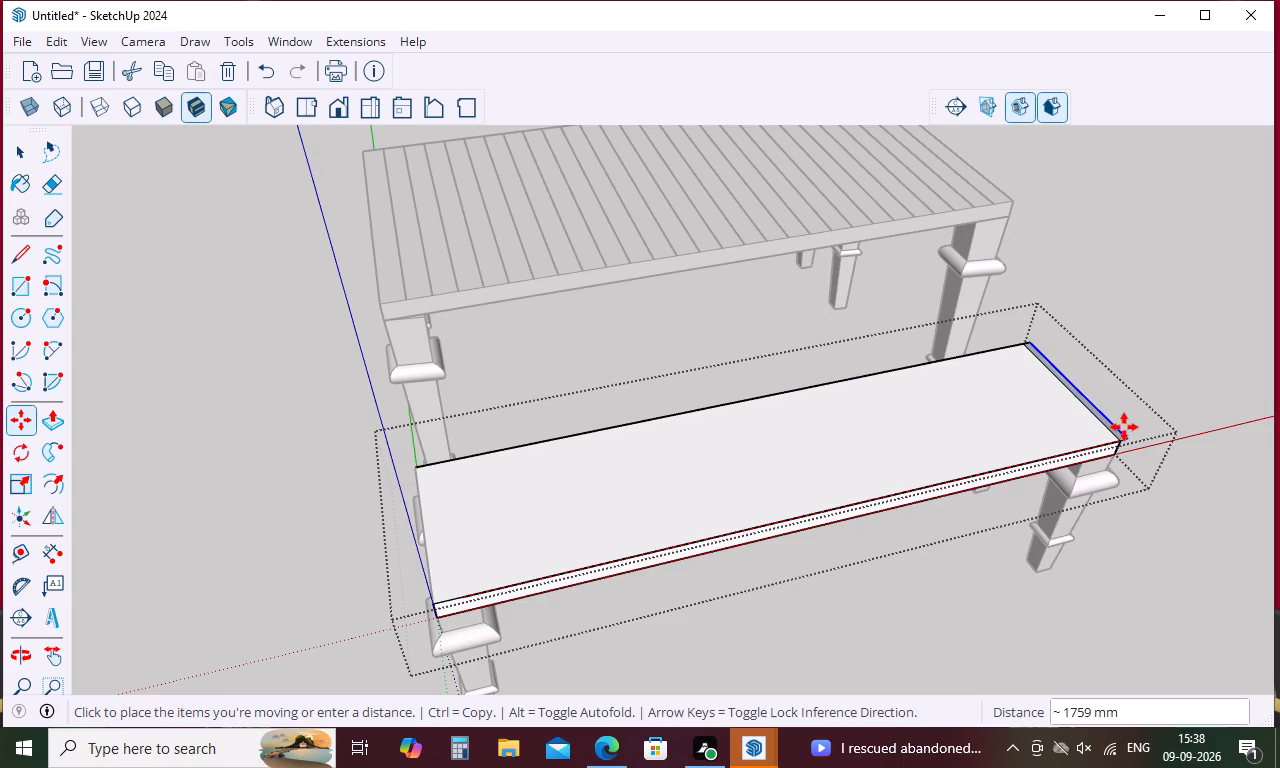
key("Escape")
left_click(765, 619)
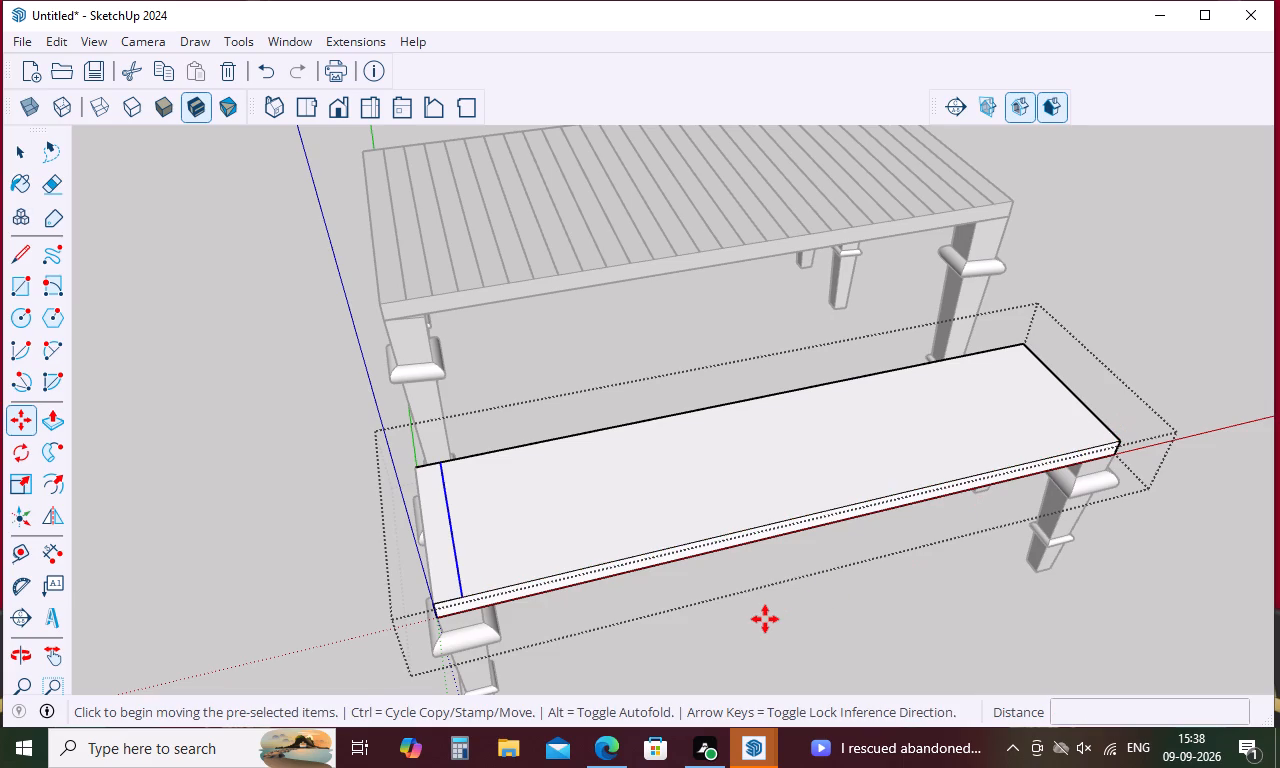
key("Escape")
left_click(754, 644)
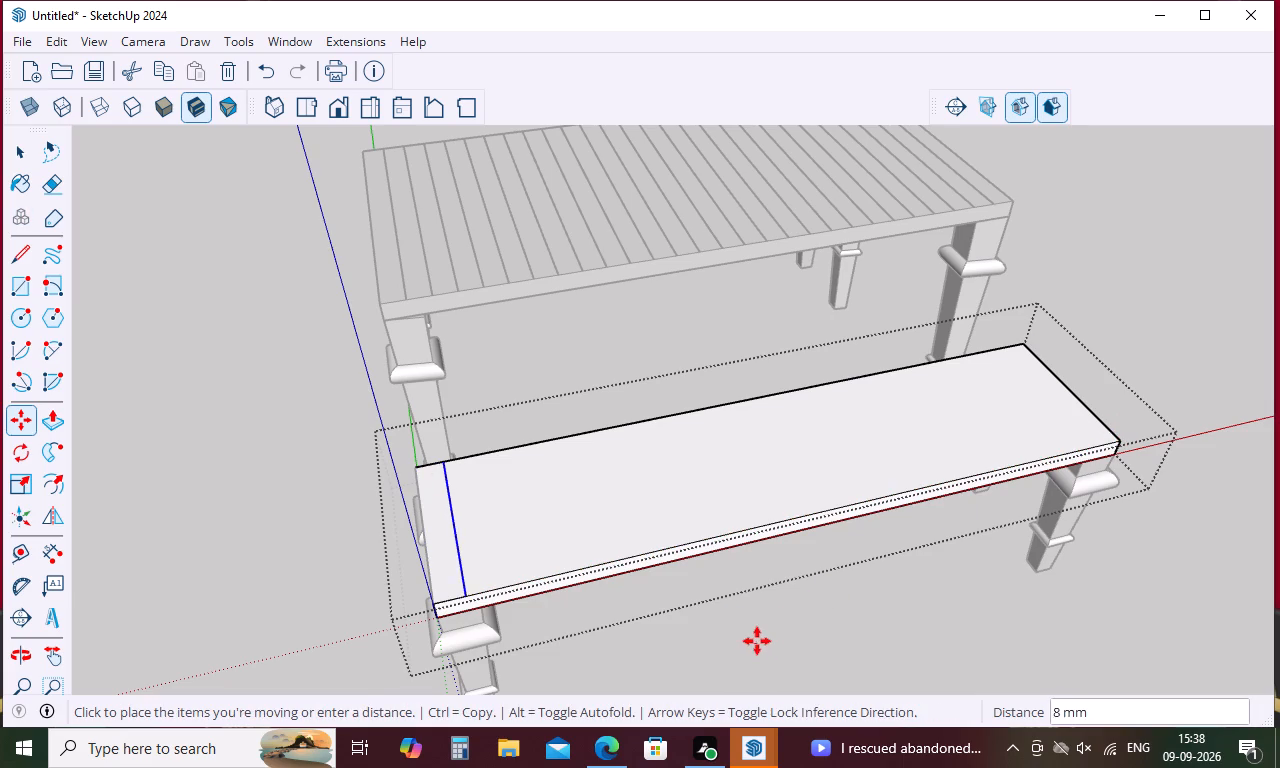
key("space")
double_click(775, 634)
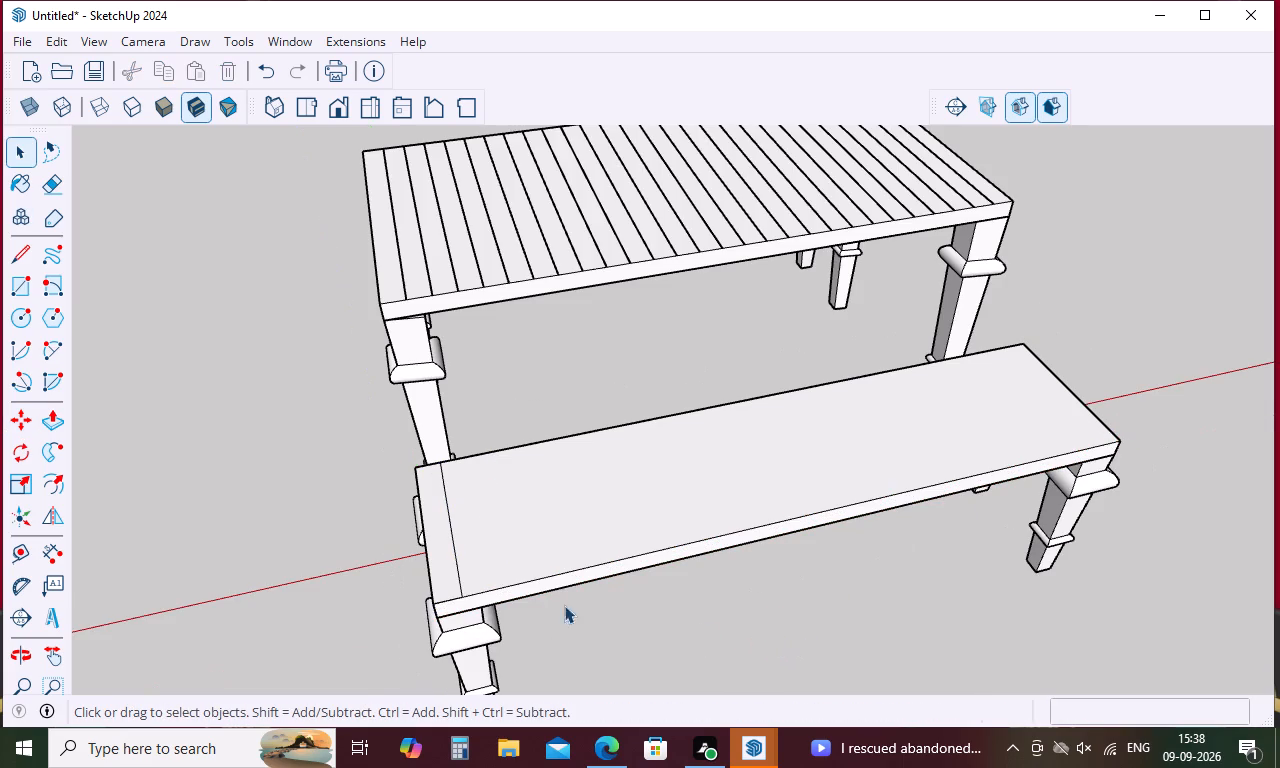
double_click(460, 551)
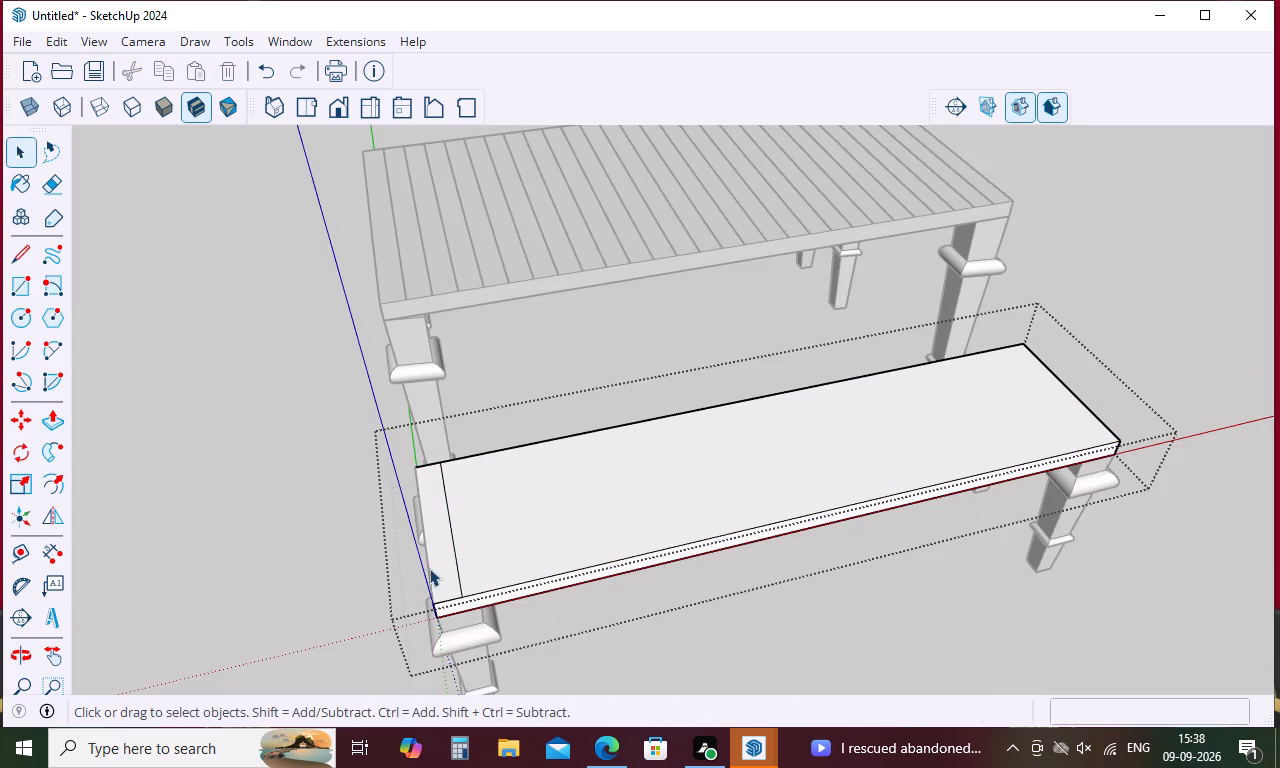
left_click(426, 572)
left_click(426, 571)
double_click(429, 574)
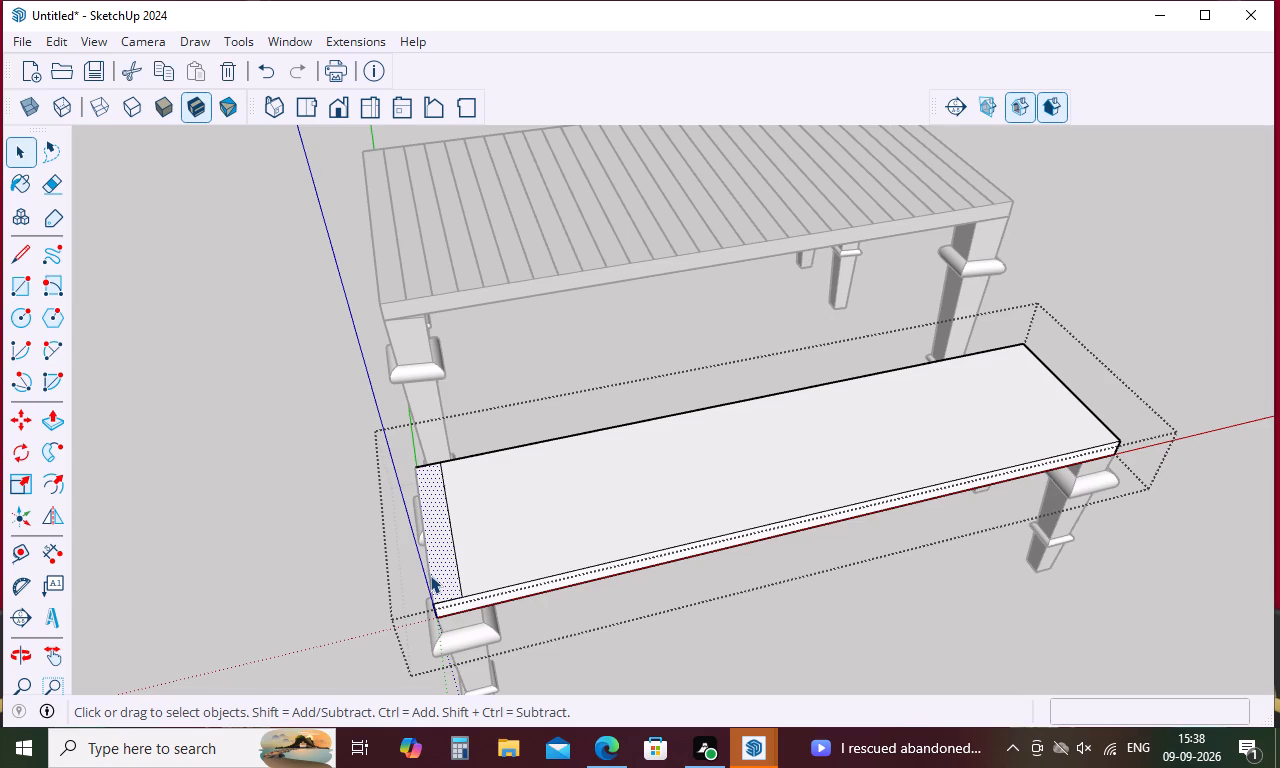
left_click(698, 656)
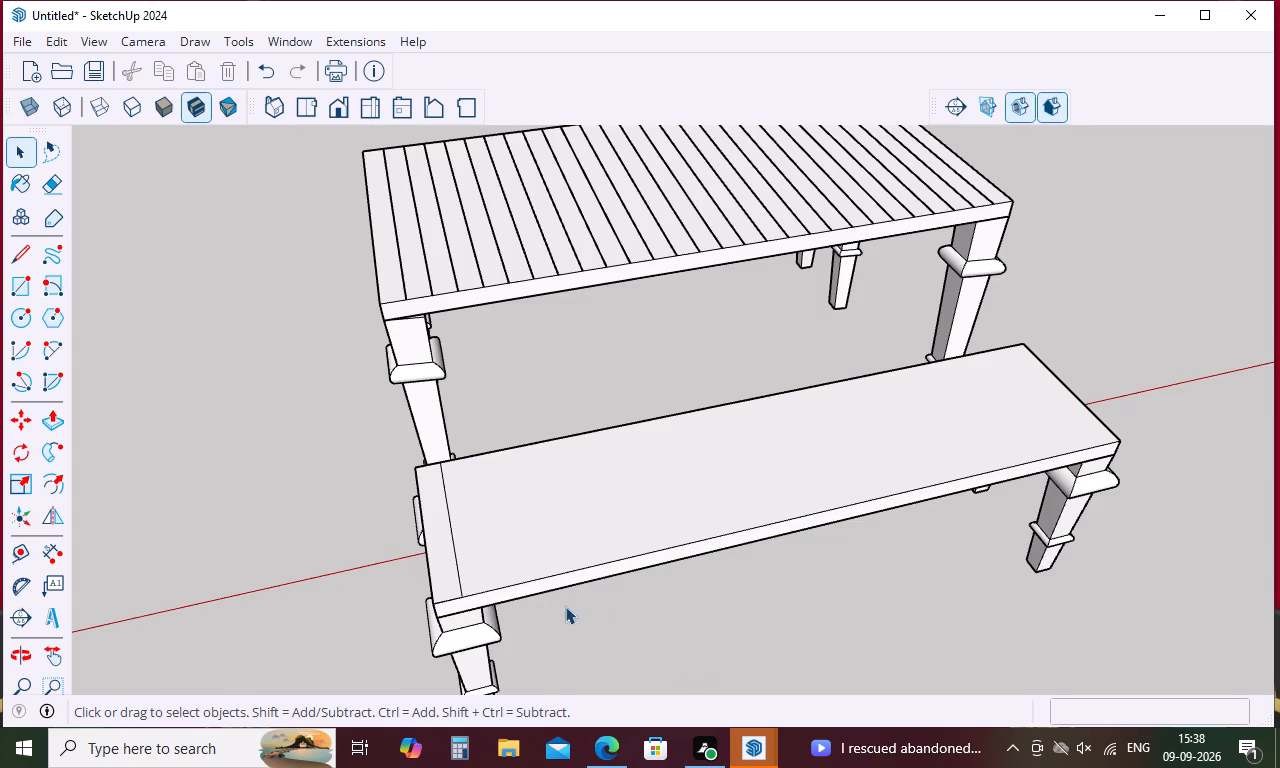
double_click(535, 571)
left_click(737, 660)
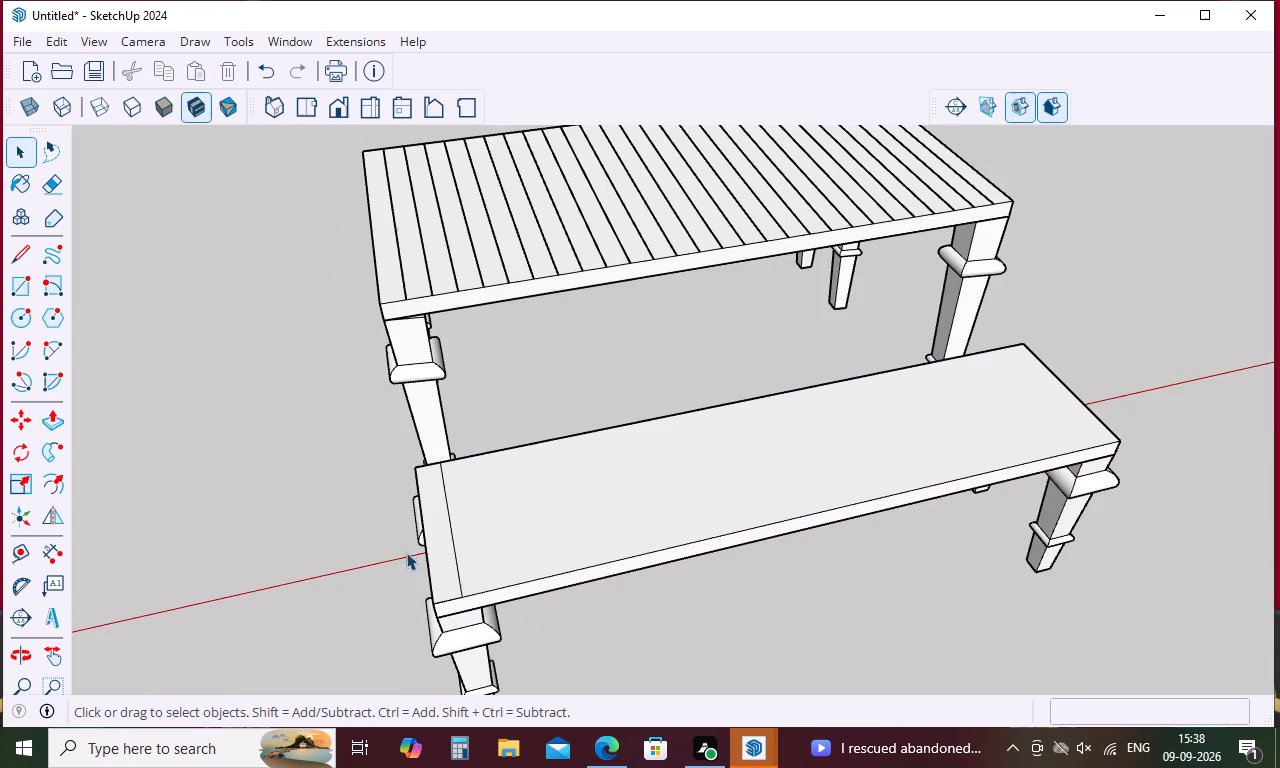
Delete the loose line lying along the bench top's short edge, outside the bench top group.
left_click(421, 533)
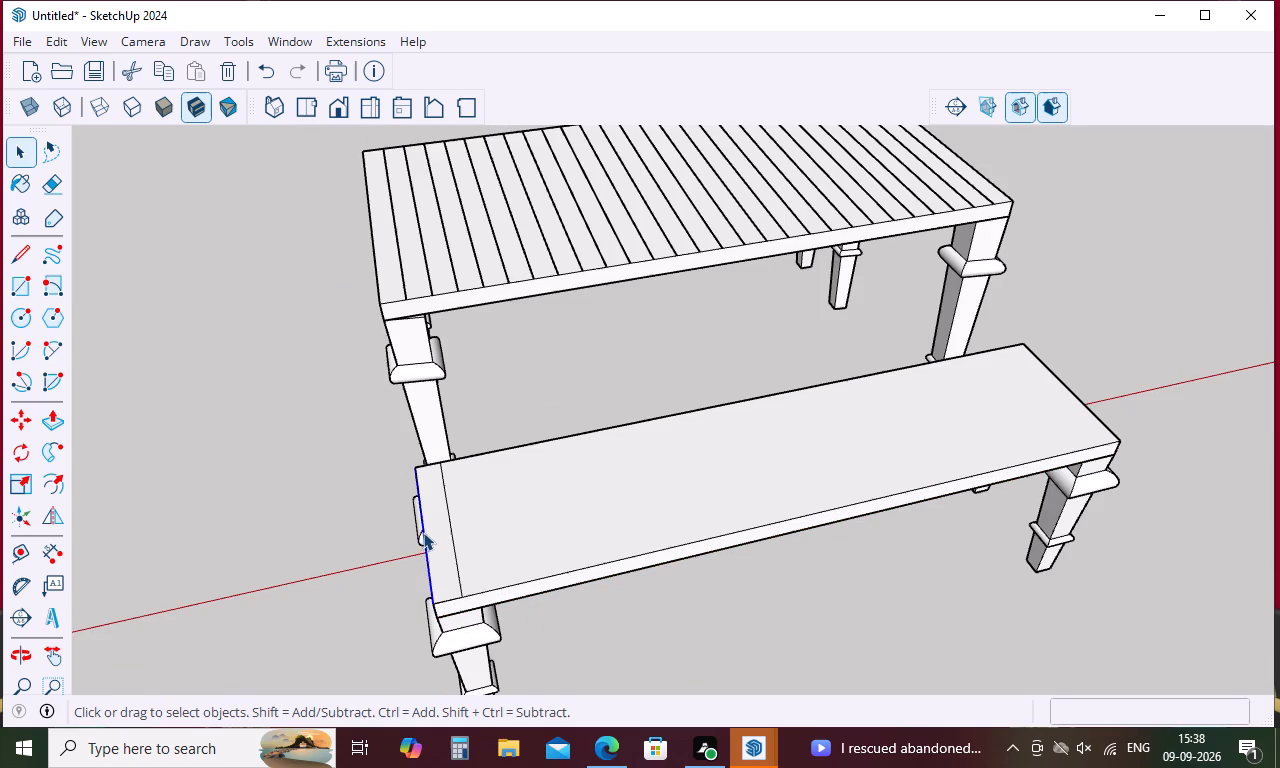
key("Delete")
left_click(425, 555)
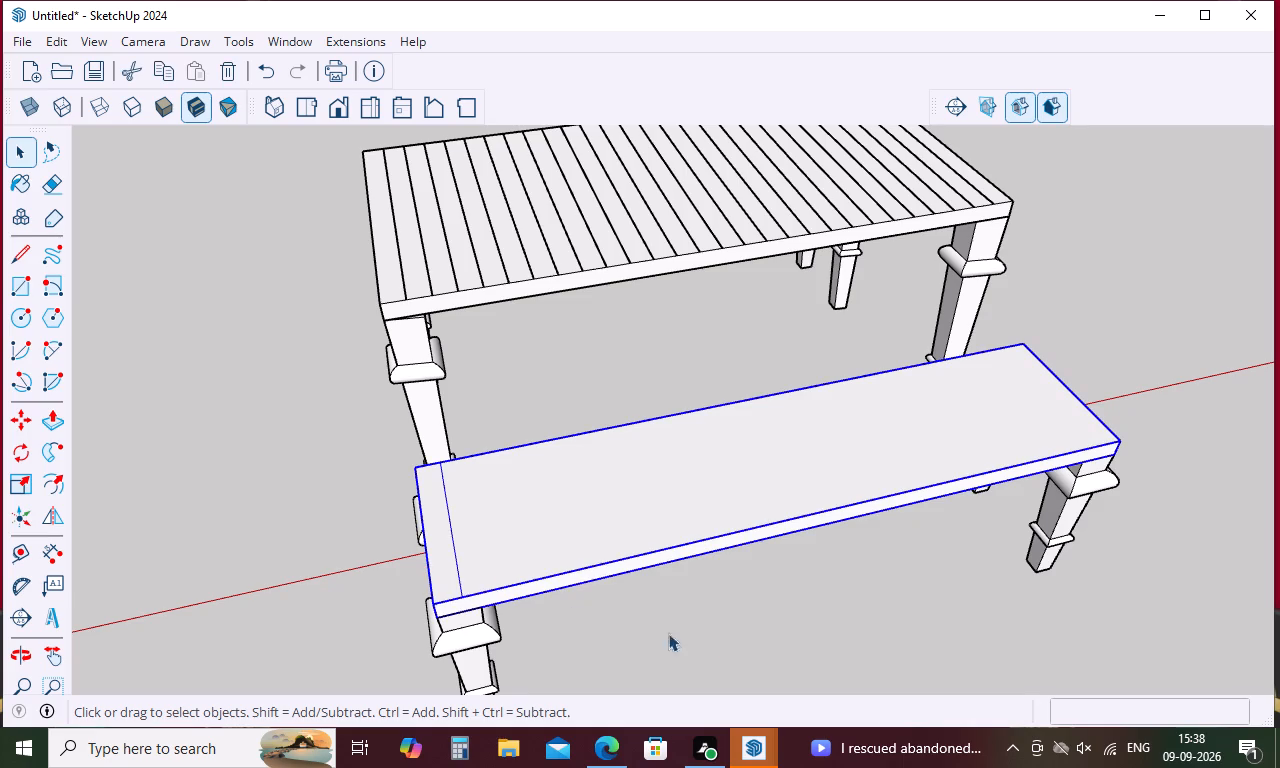
left_click(720, 640)
Open the bench top group for editing and delete the slat line across its width.
left_click(451, 542)
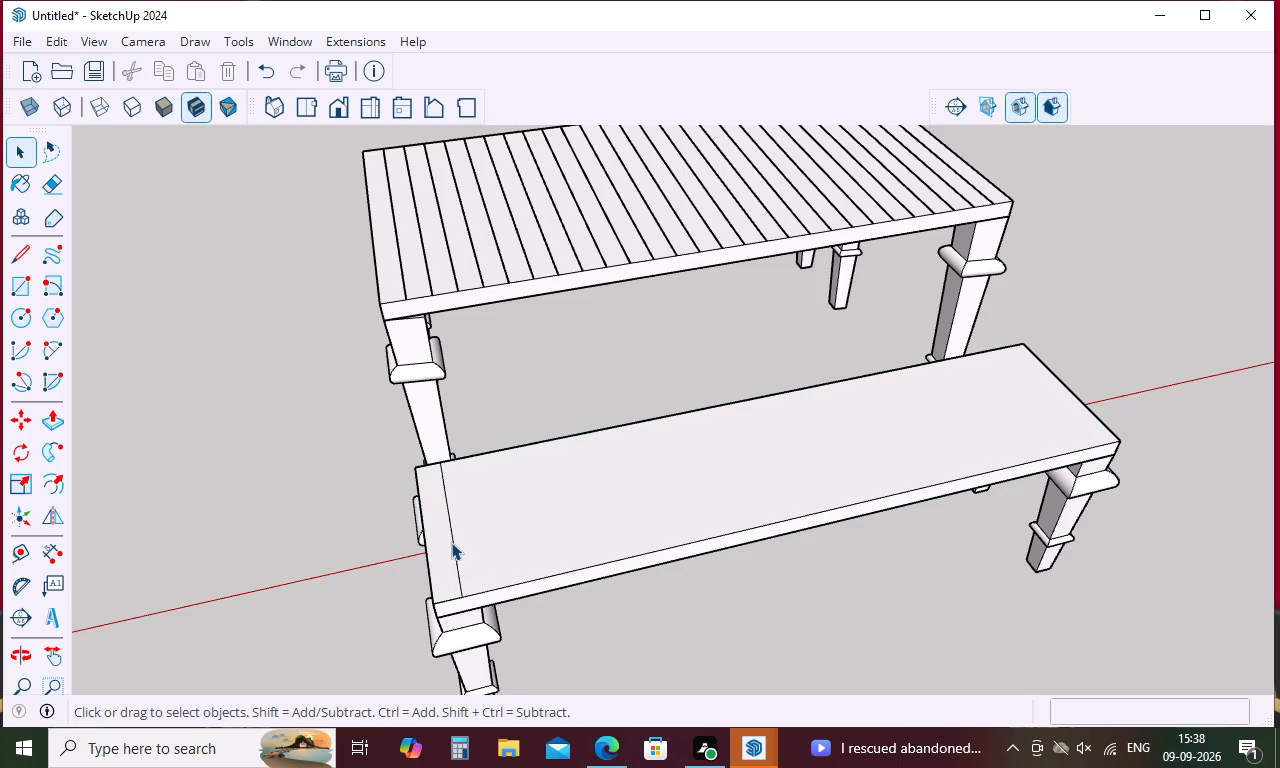
left_click(639, 675)
double_click(595, 556)
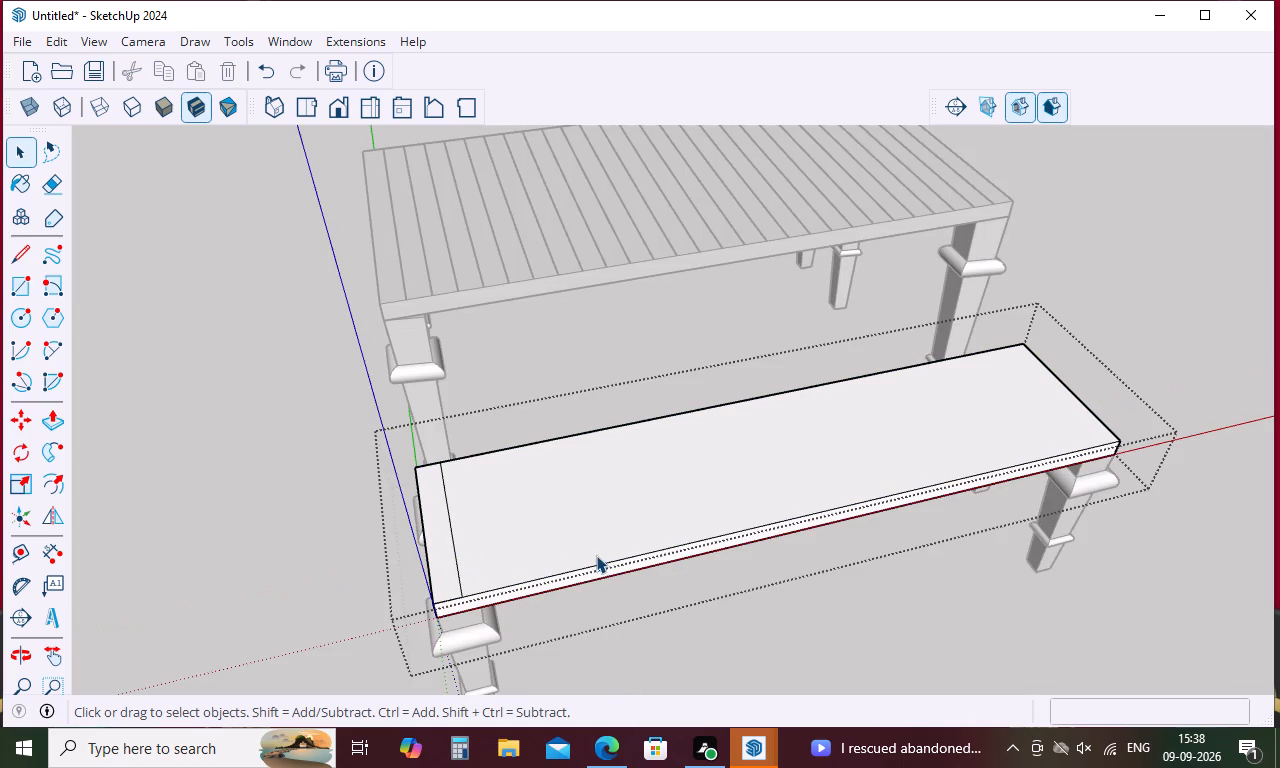
left_click(452, 545)
key("Delete")
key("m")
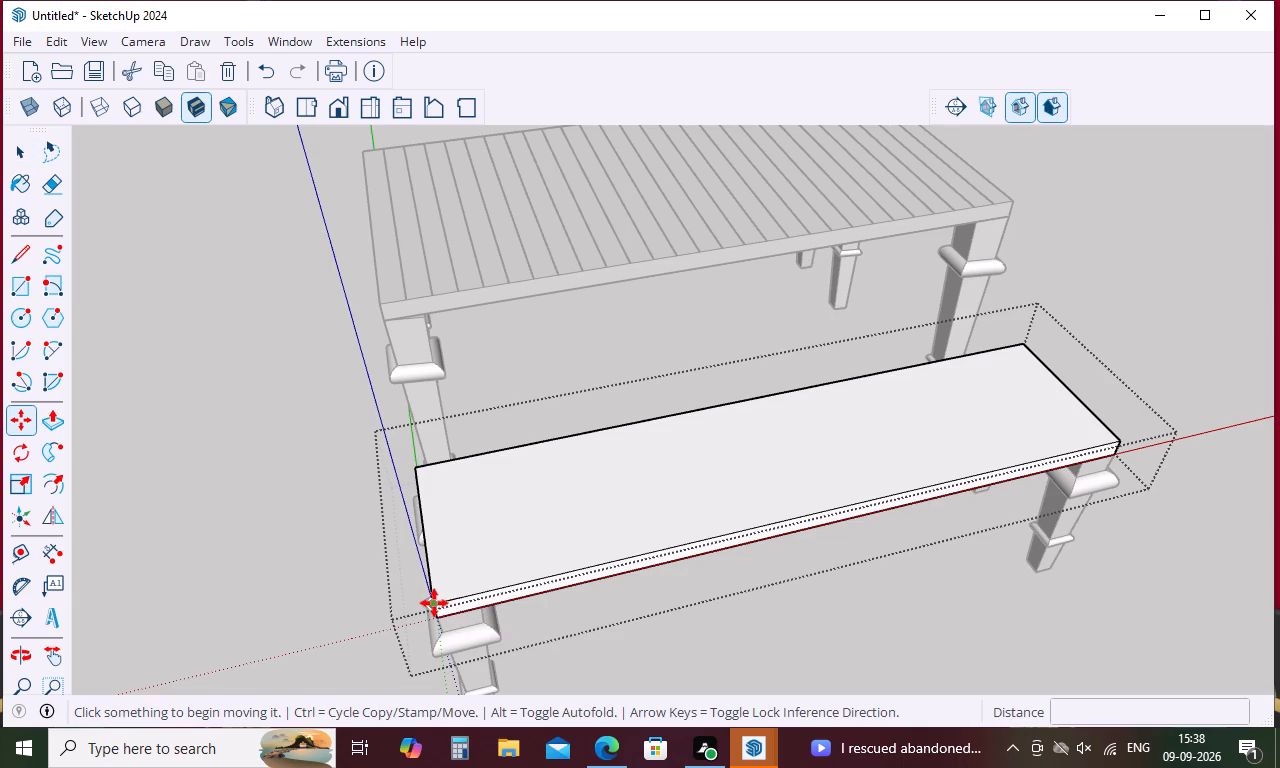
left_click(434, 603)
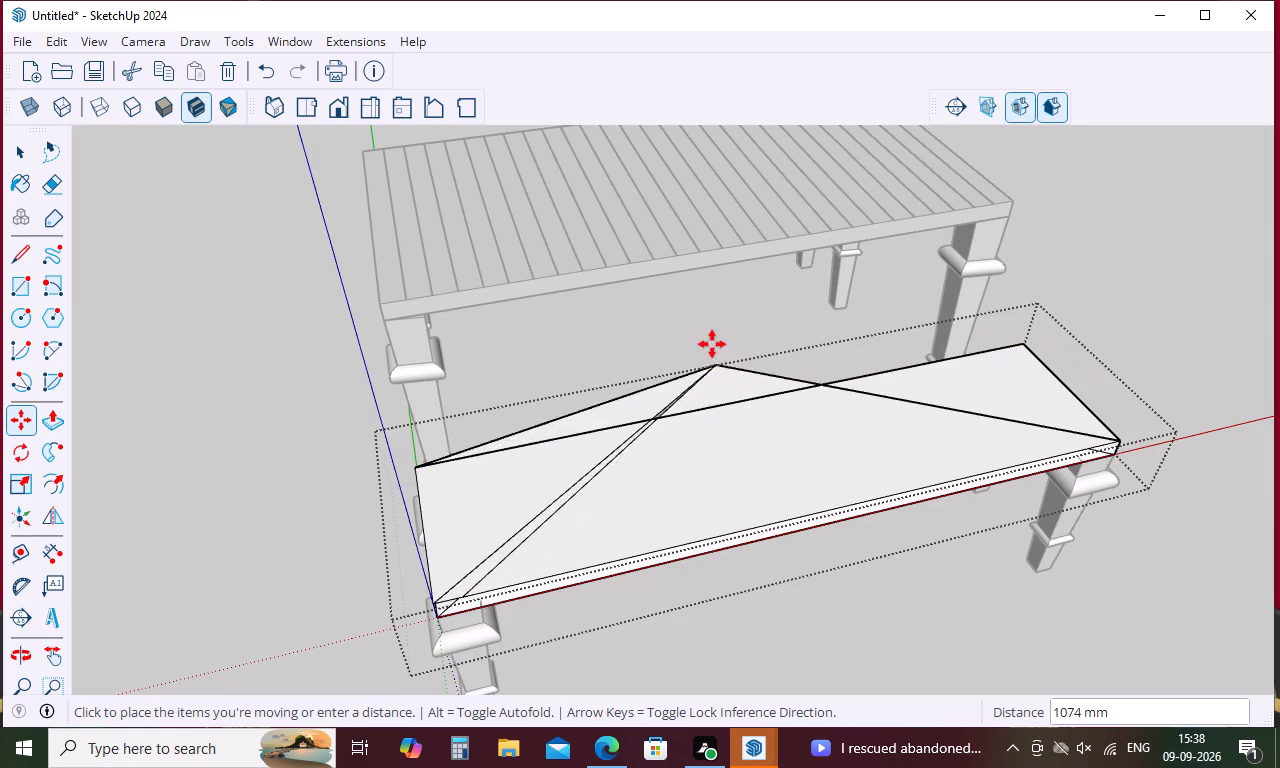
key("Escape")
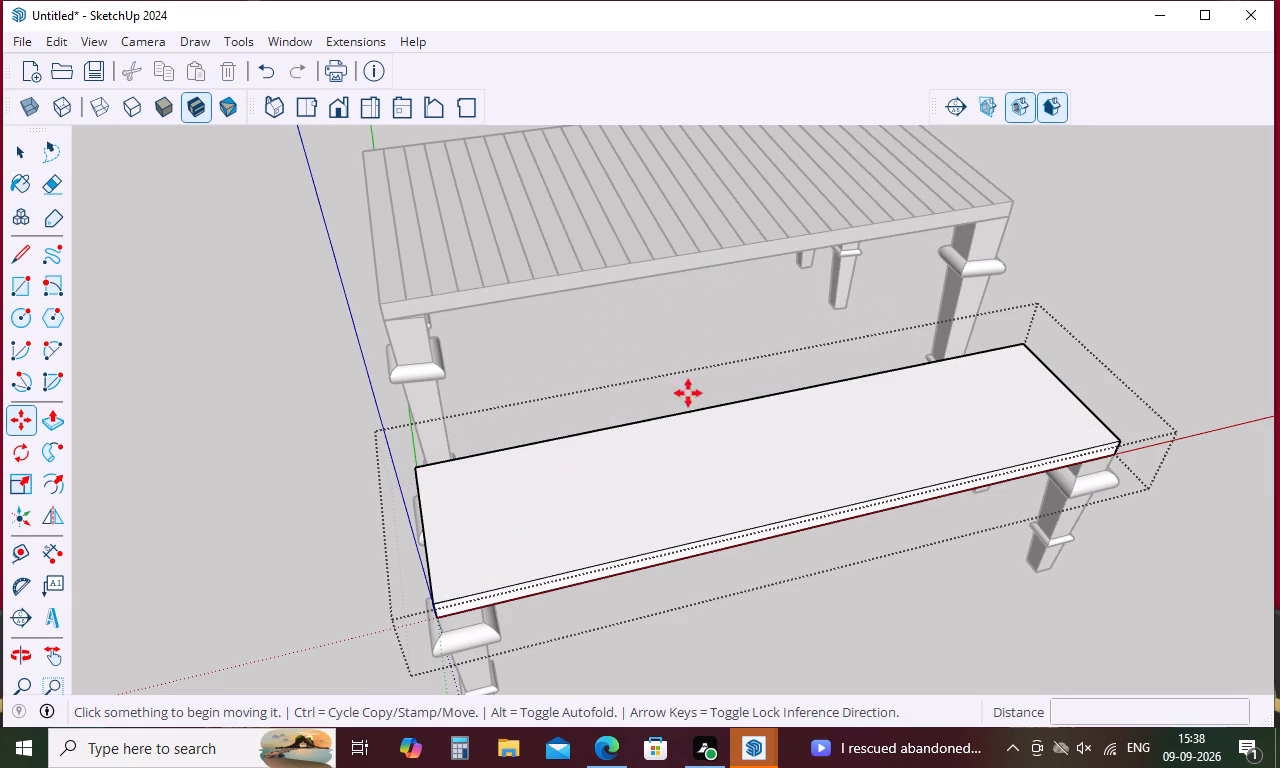
Draw a 64 mm line from the bench top's outer corner along its long upper edge.
key("l")
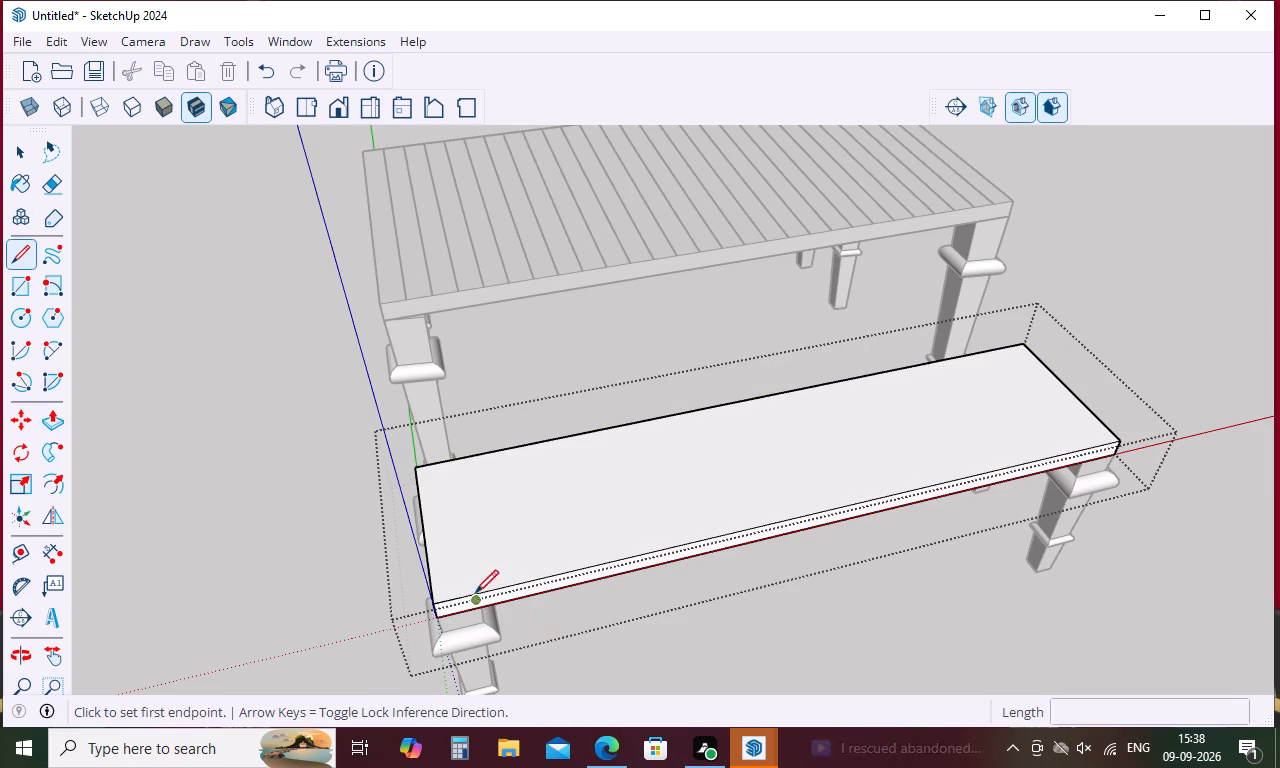
left_click(434, 603)
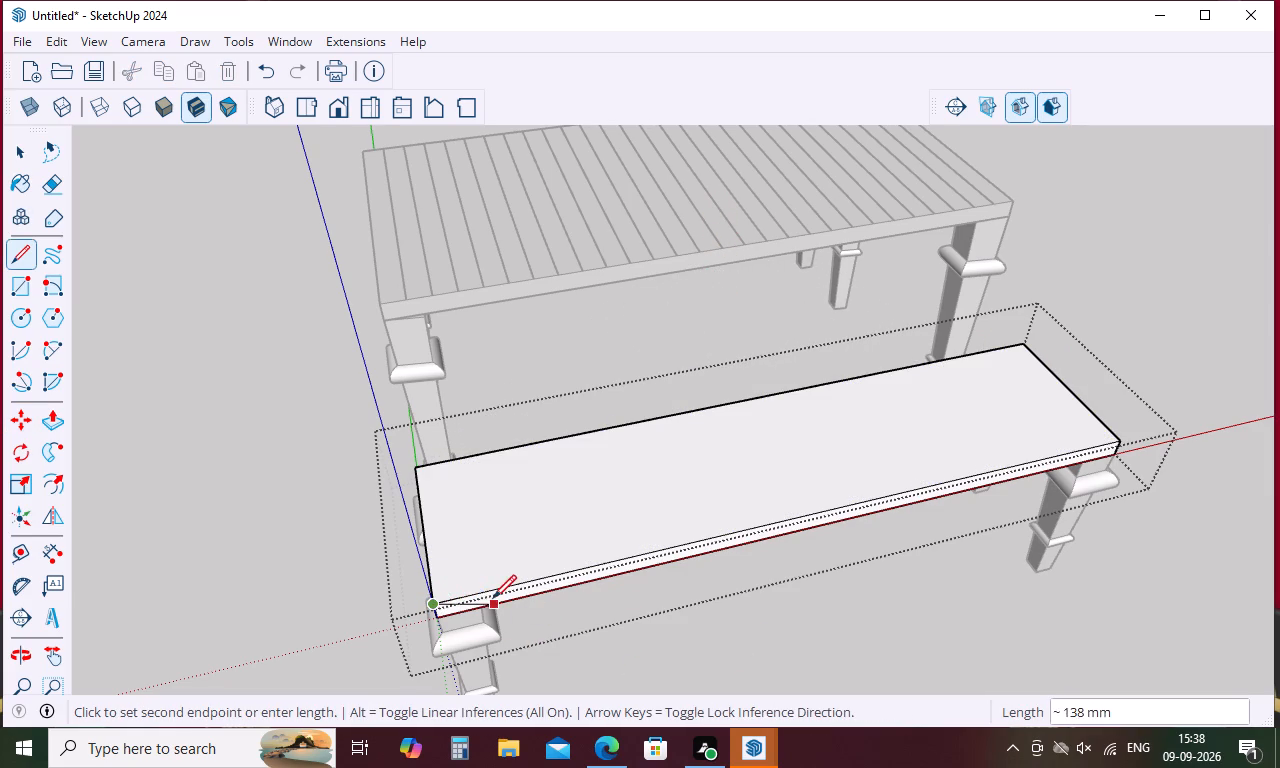
key("6")
key("4")
key("Return")
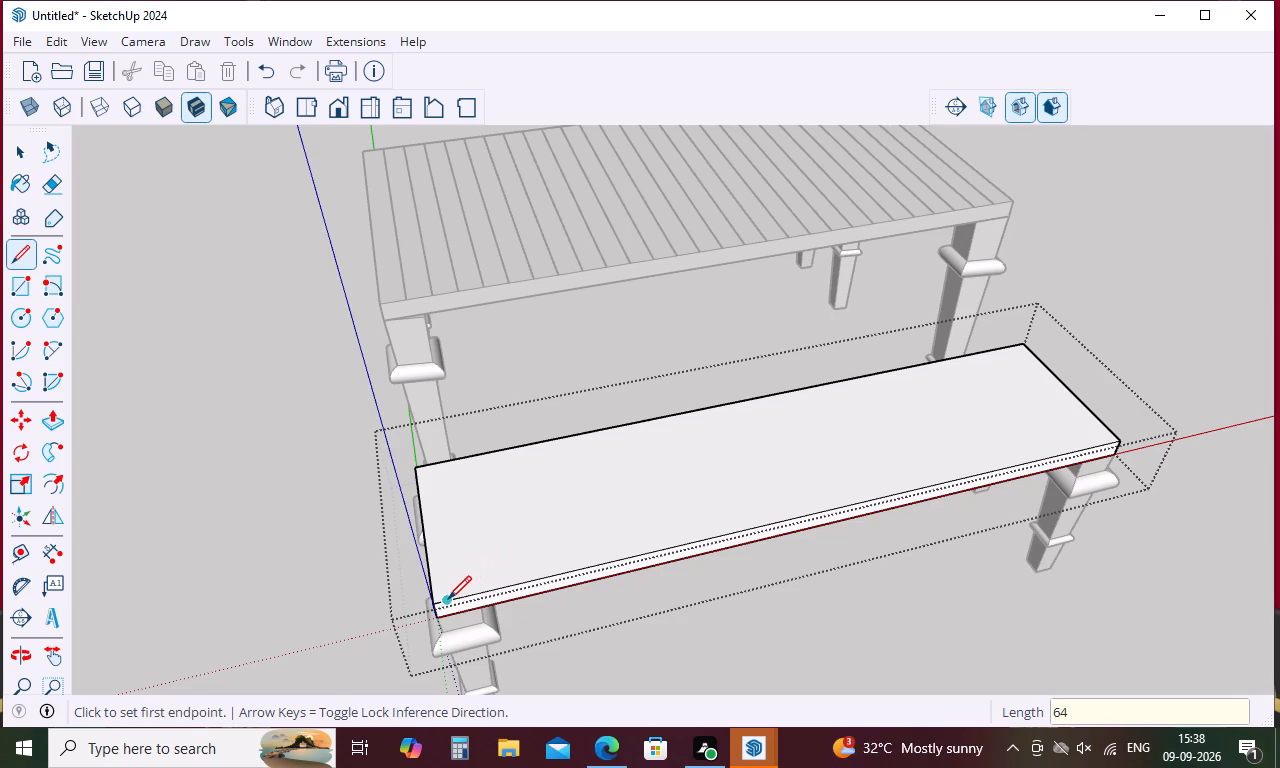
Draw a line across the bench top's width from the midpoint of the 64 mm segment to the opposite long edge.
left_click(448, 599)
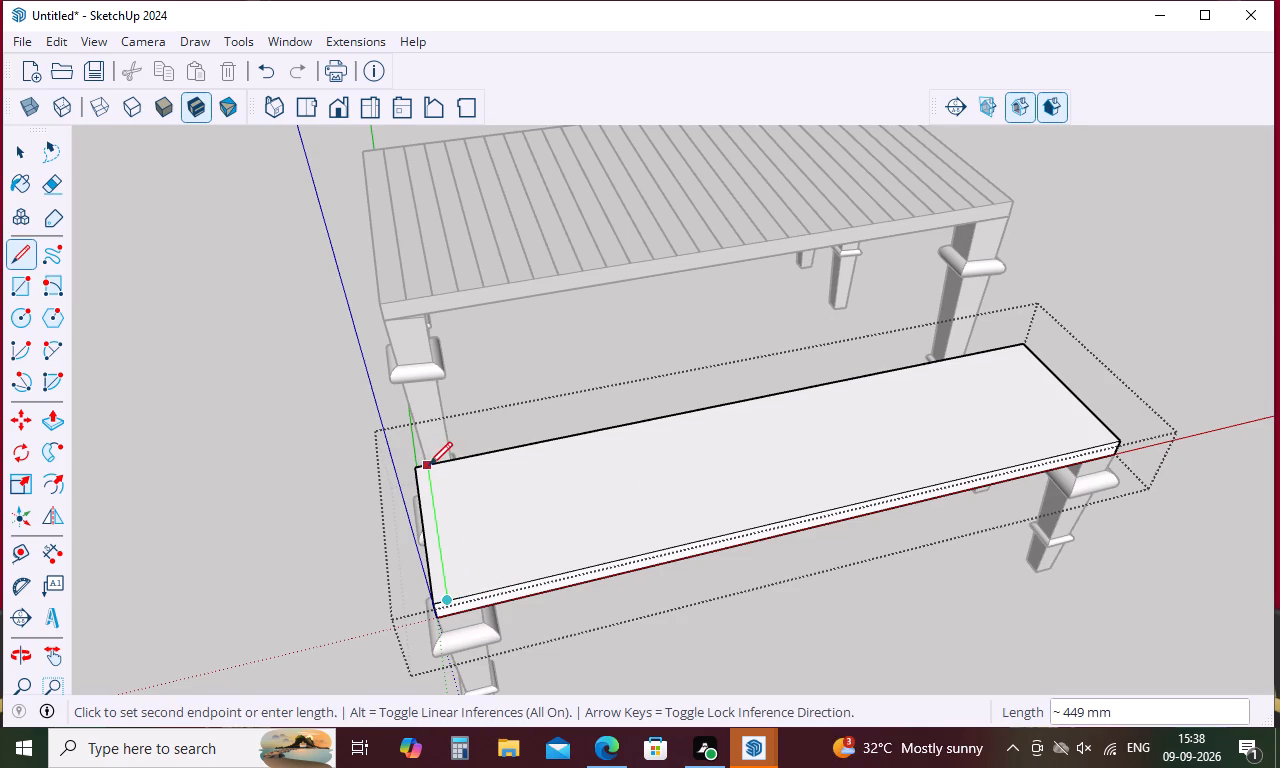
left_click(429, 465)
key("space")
Measure the width of the end strip on the bench top with the Dimension tool.
middle_click_drag(527, 653, 595, 558)
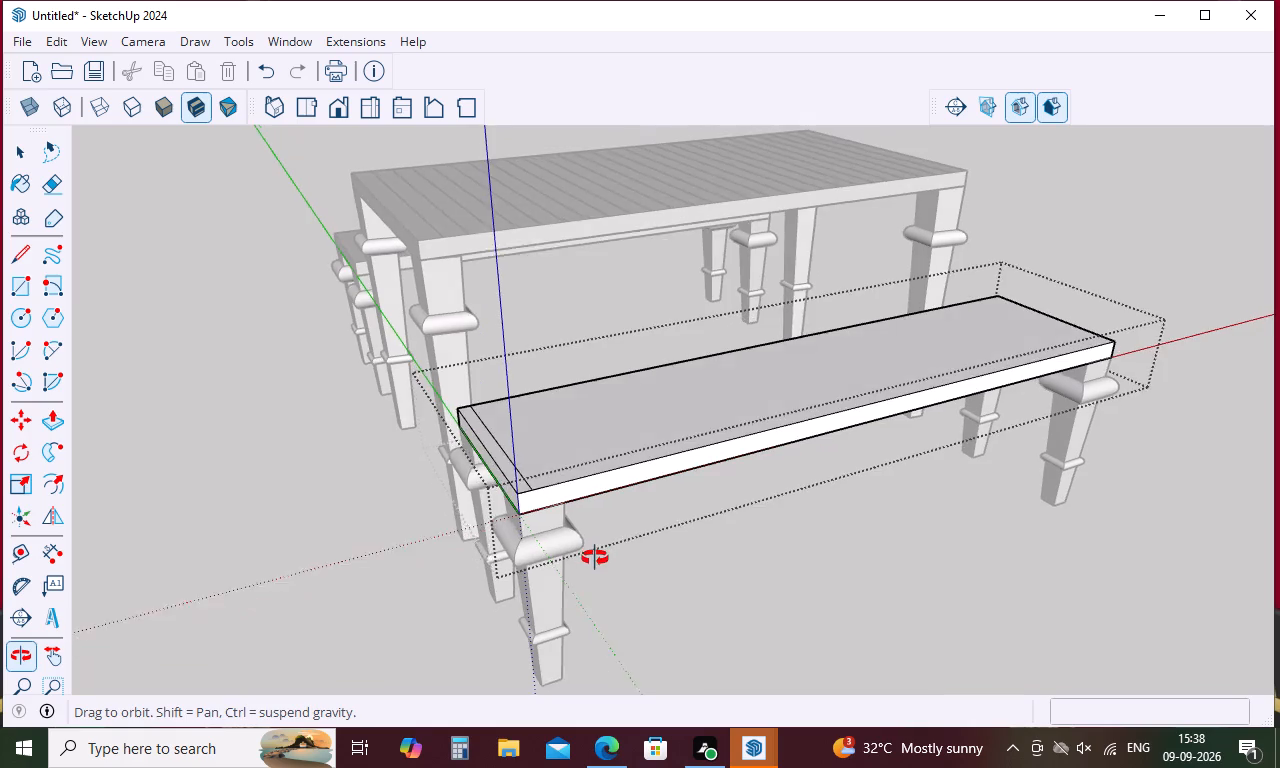
middle_click_drag(595, 558, 560, 552)
scroll(497, 414, "up", 3)
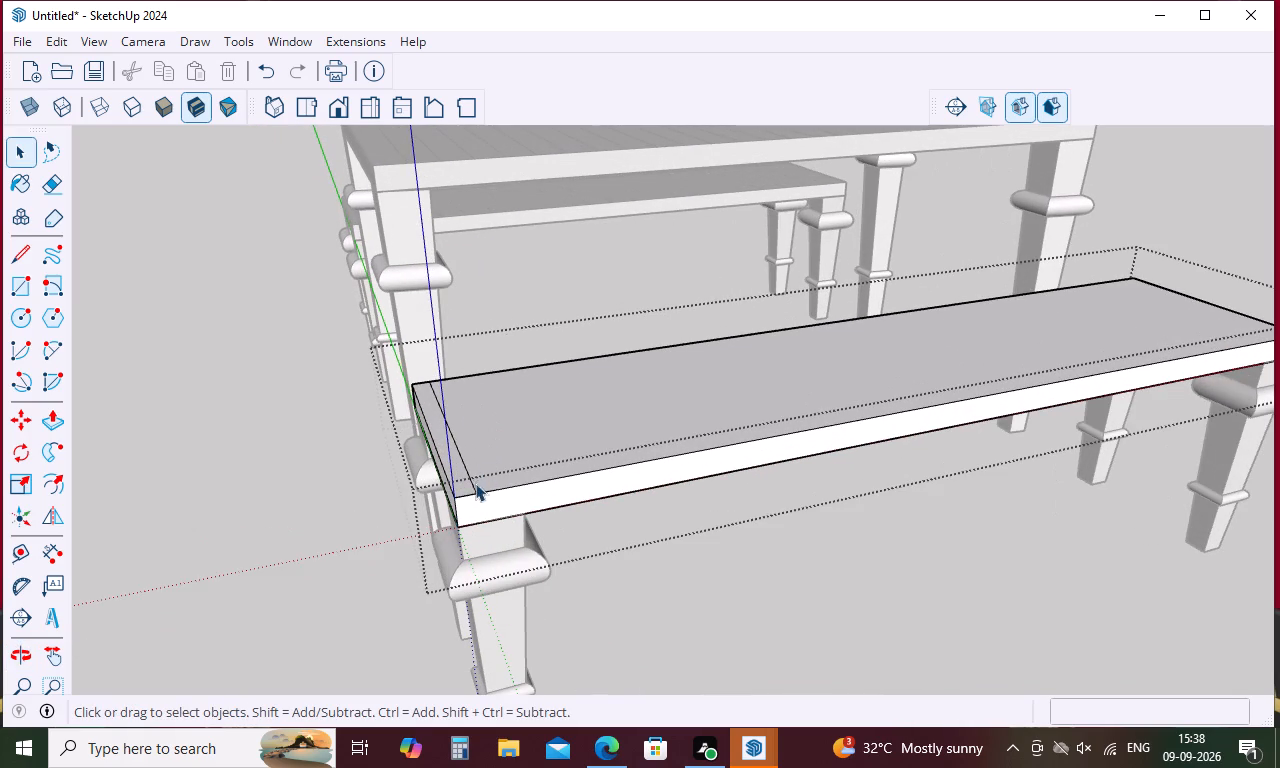
scroll(546, 488, "down", 4)
middle_click_drag(572, 497, 452, 605)
scroll(365, 571, "up", 4)
key("space")
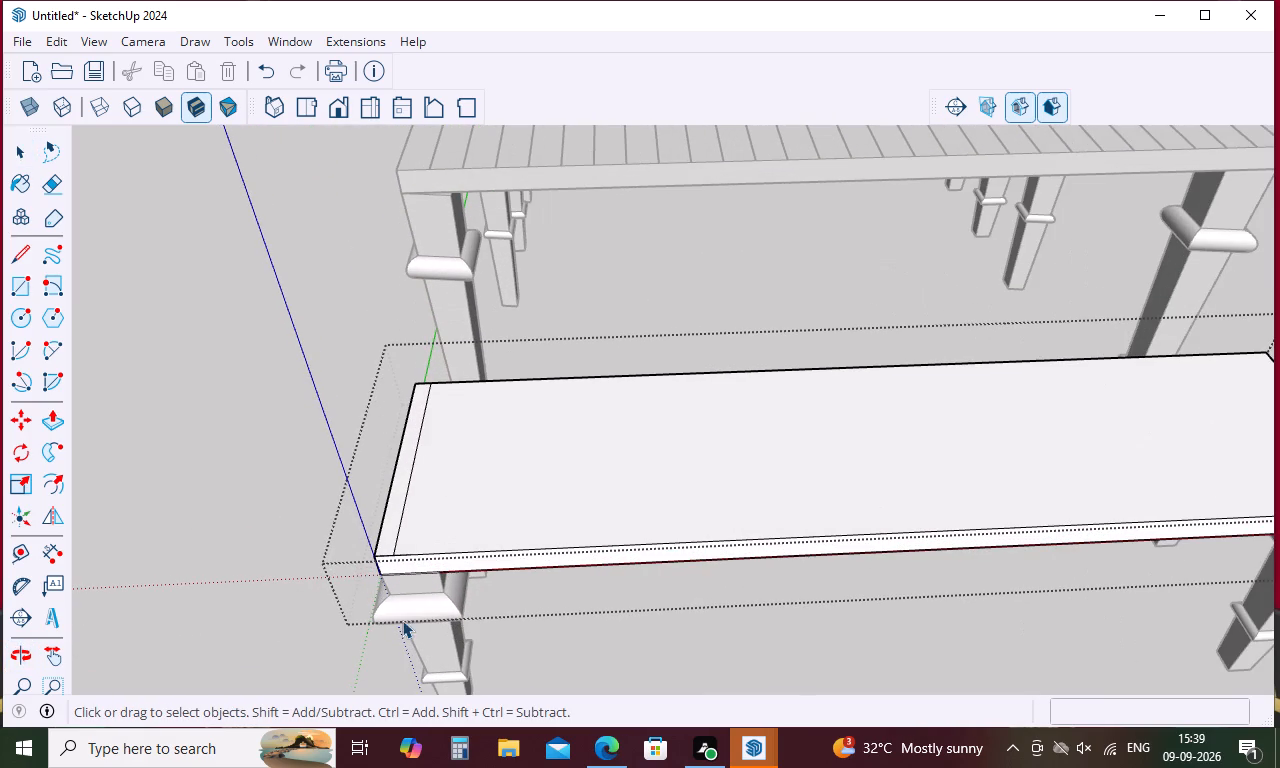
left_click(45, 550)
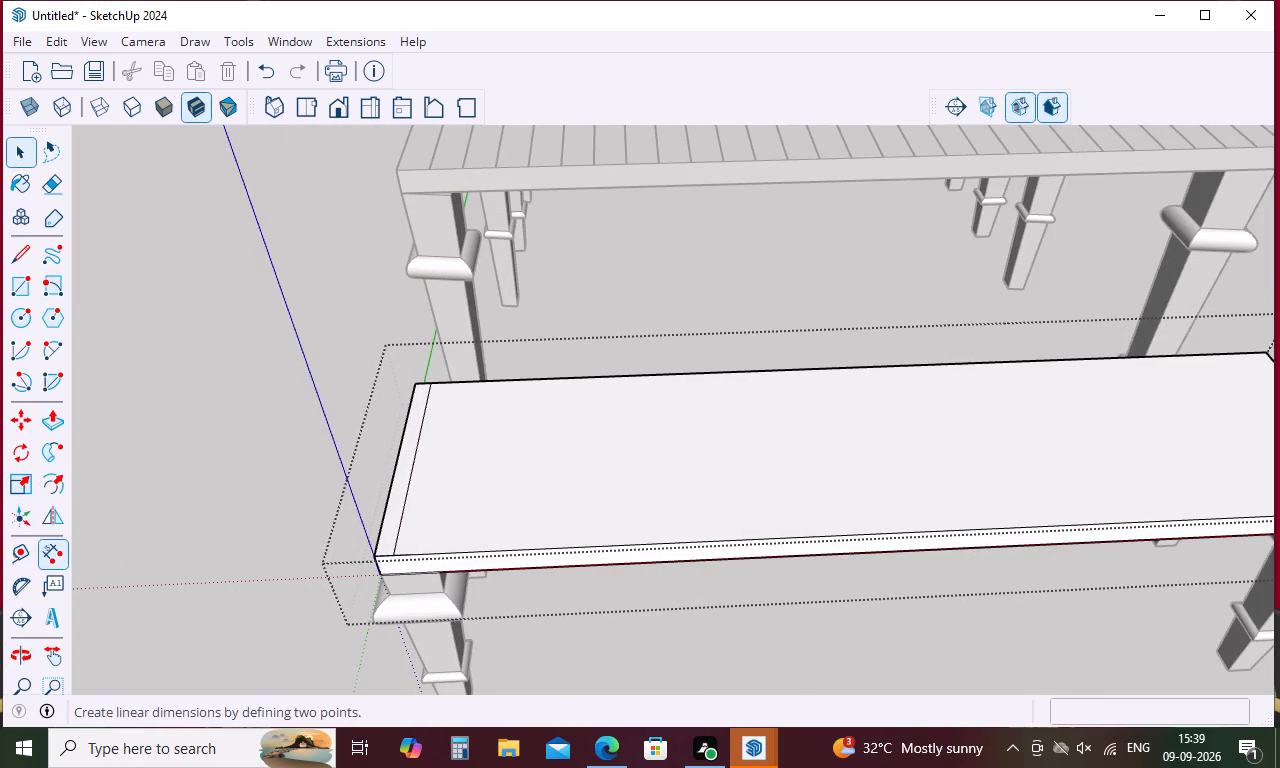
left_click(373, 557)
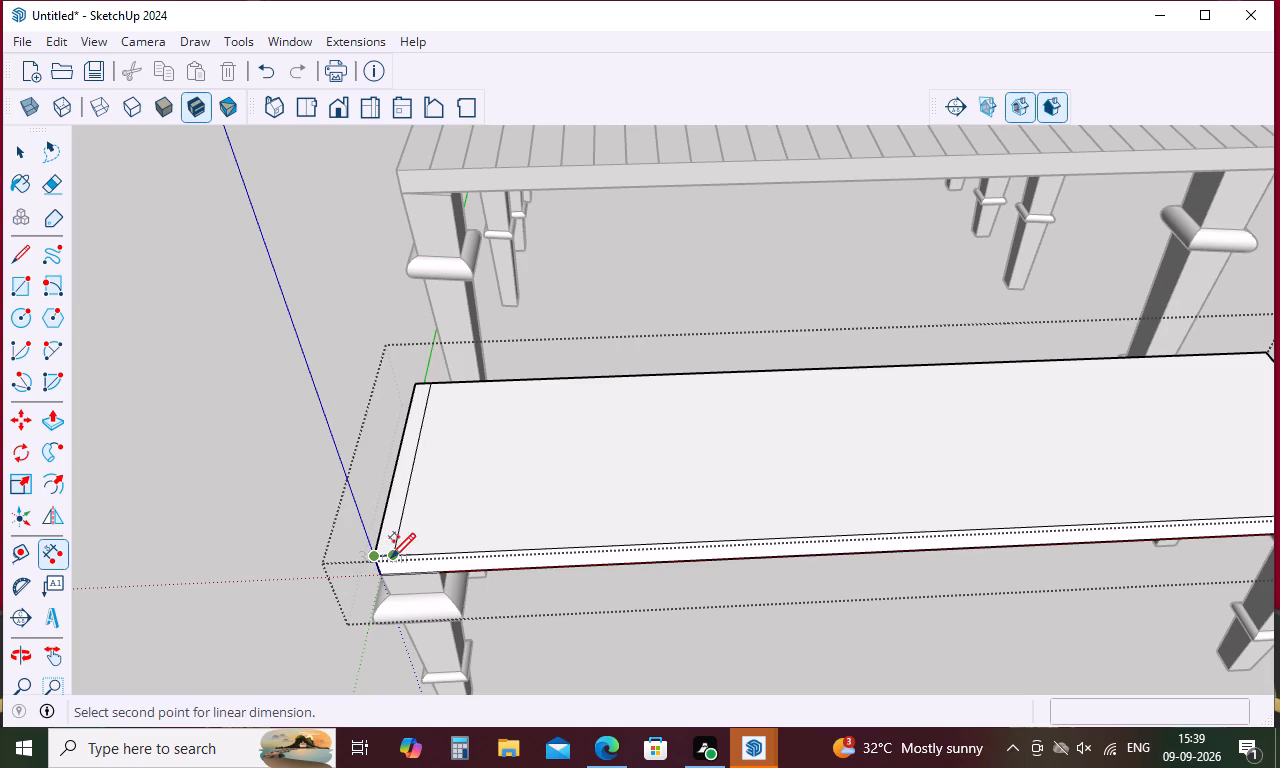
left_click(394, 556)
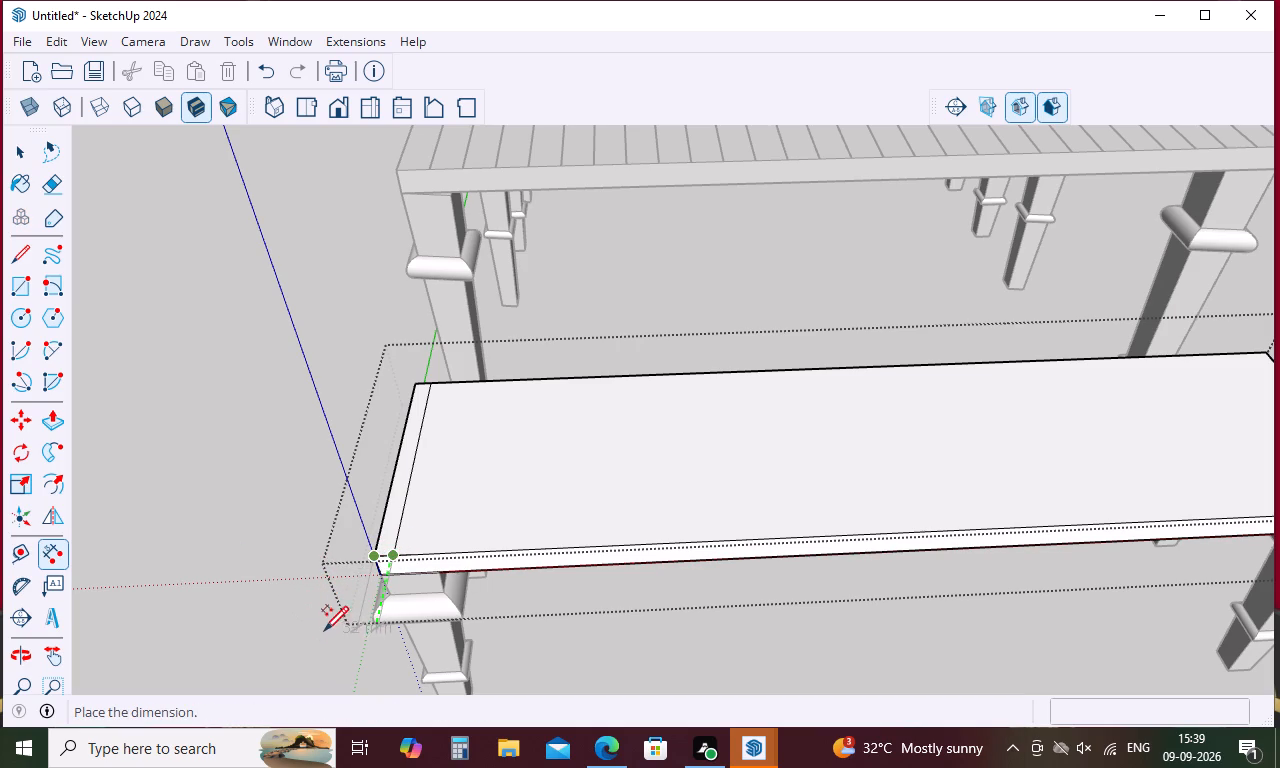
key("space")
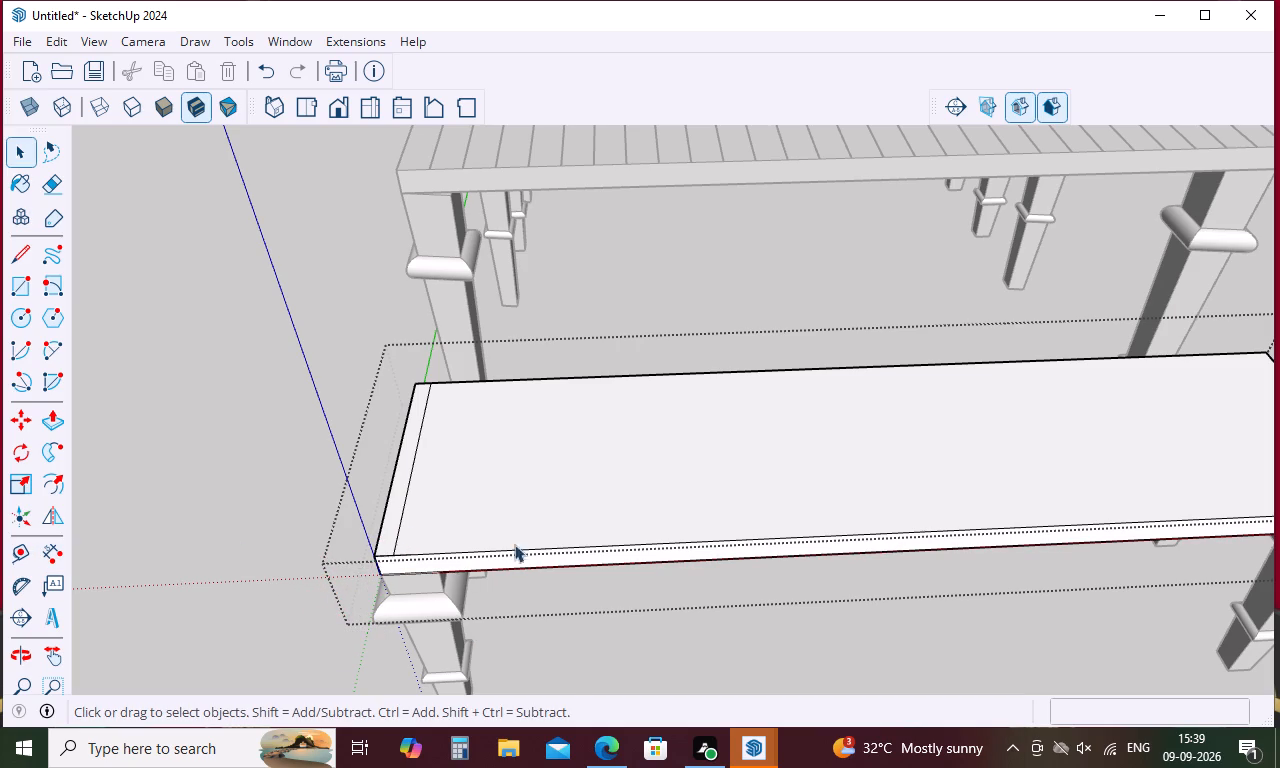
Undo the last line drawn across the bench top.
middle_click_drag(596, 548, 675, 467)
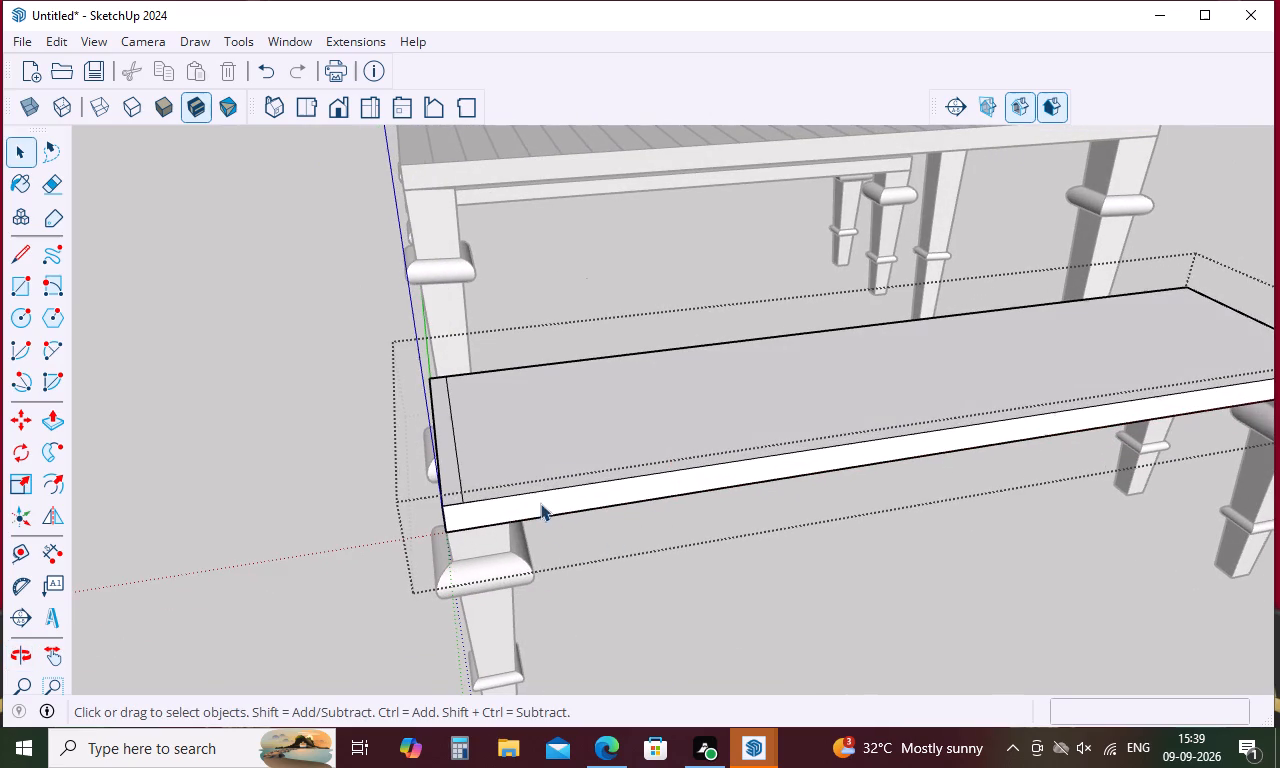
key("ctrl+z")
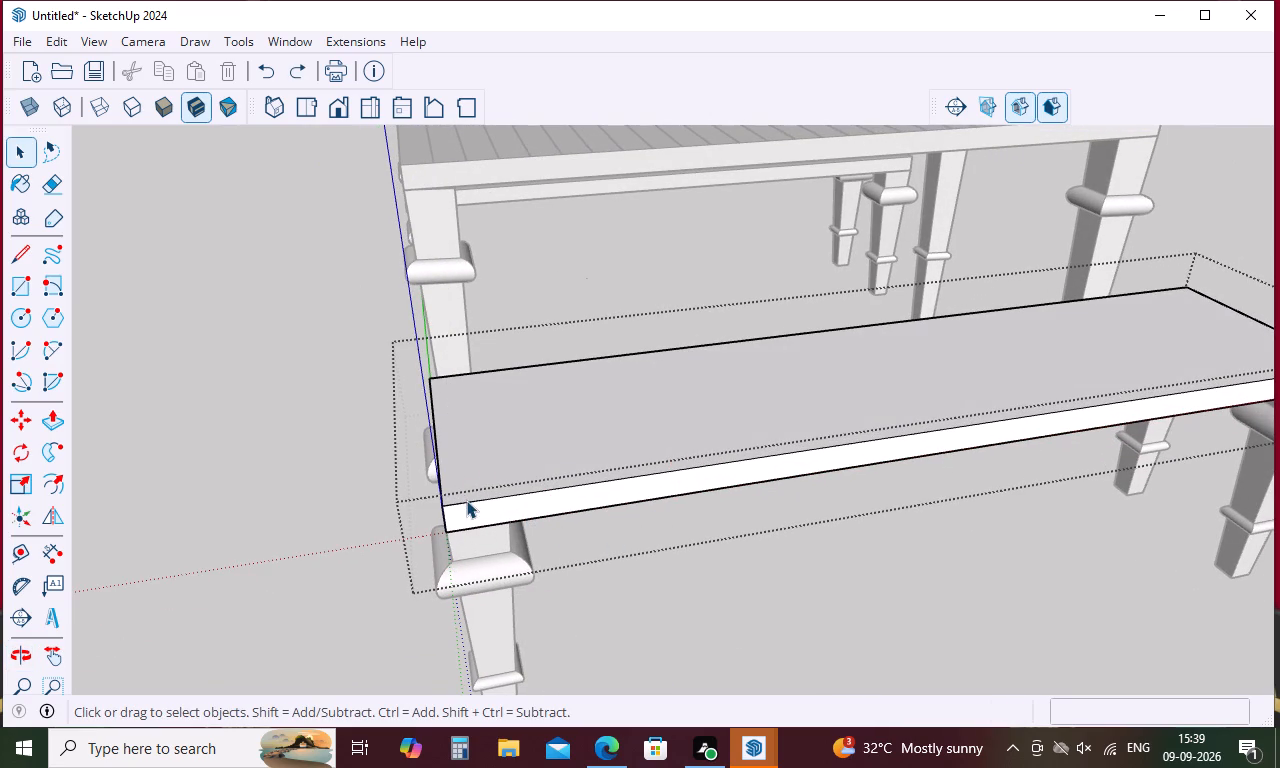
Draw a line across the bench top's width from the end of the 64 mm segment to the opposite long edge.
key("l")
left_click(483, 499)
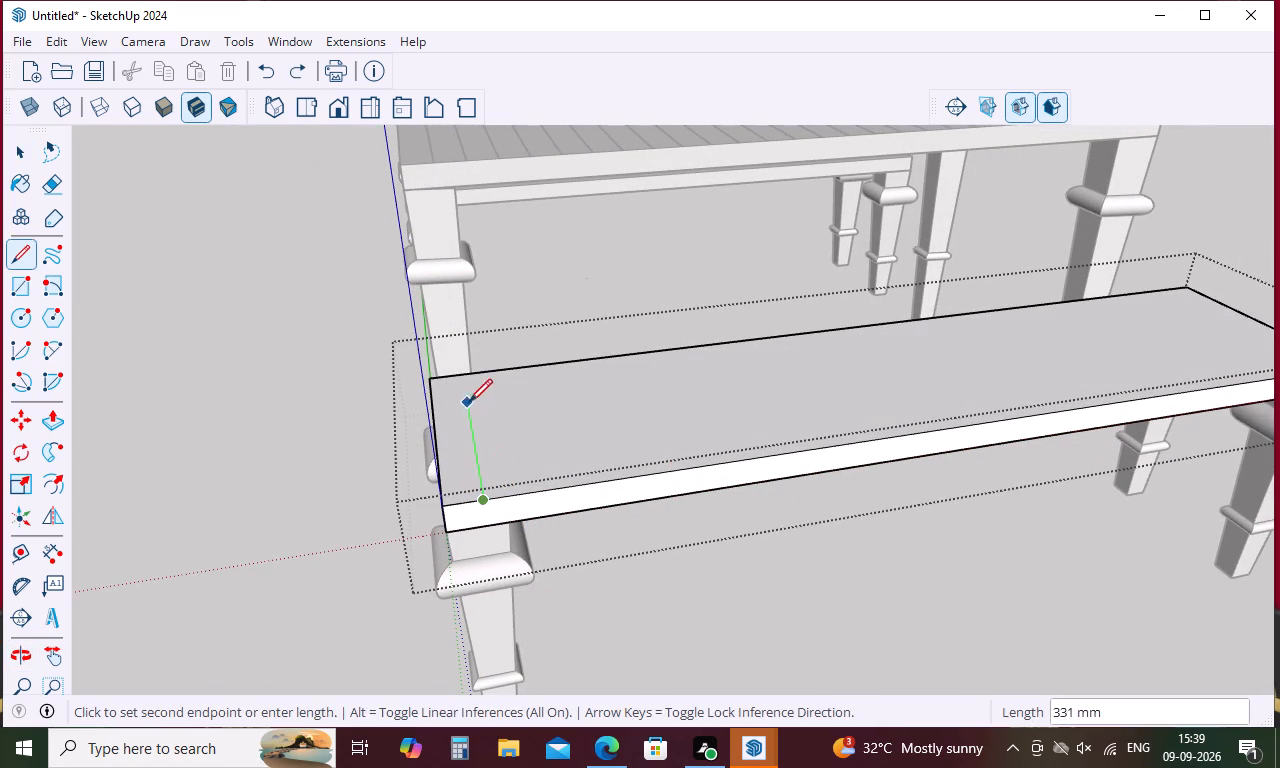
left_click(471, 372)
key("space")
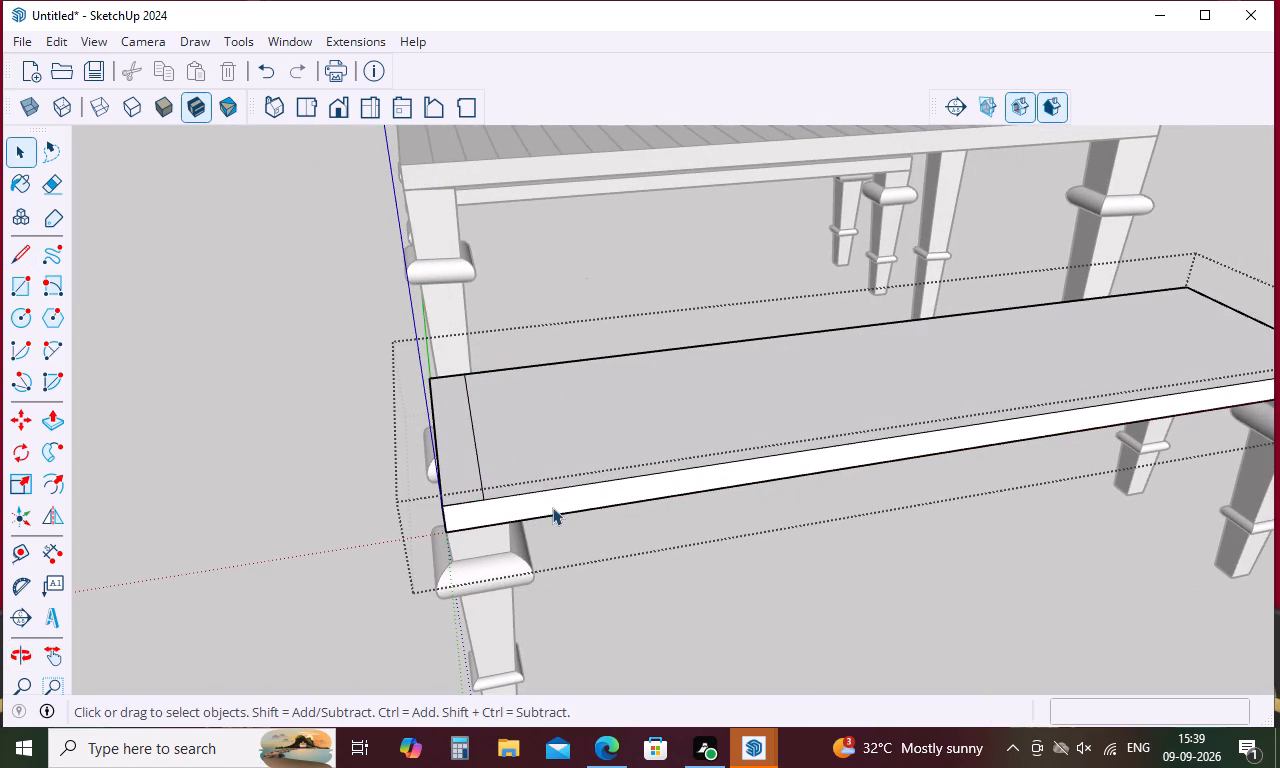
Copy the line across the bench top to its far end corner, 1736 mm away, and divide the span with 27/ evenly spaced copies.
left_click(474, 459)
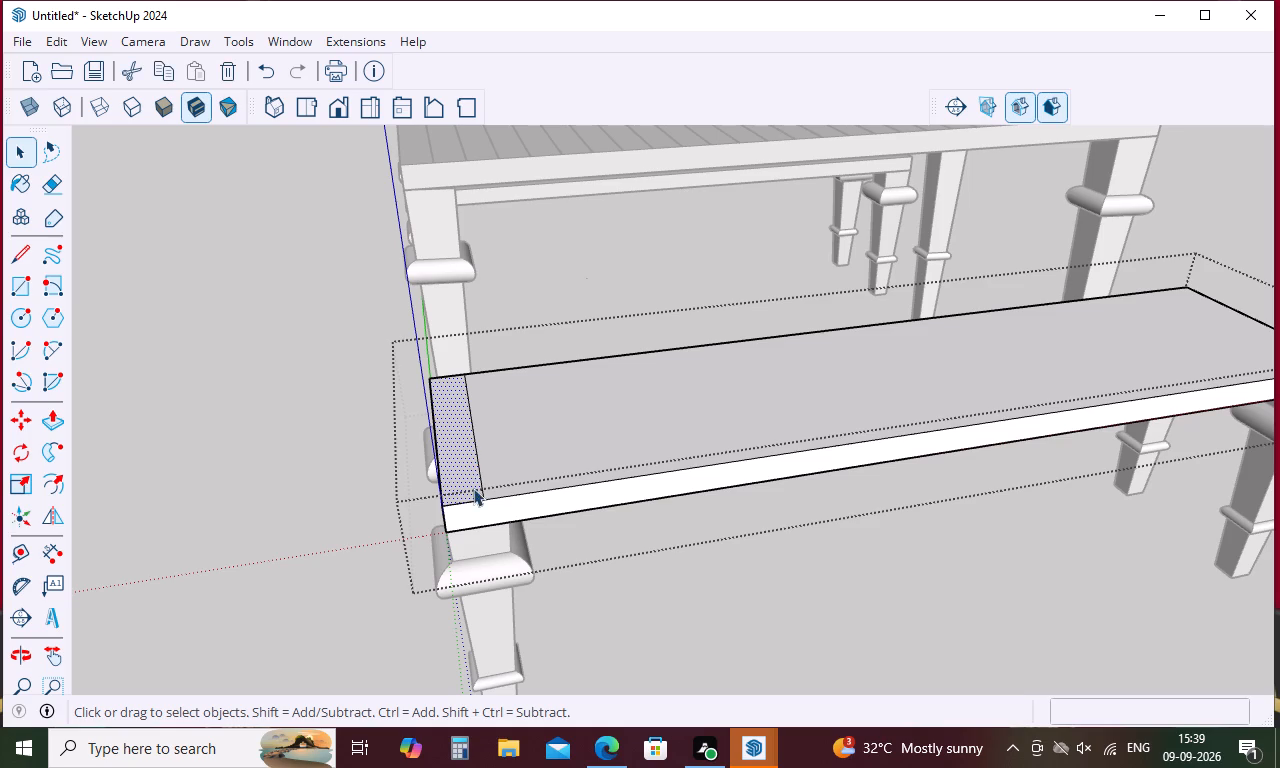
left_click(463, 467)
left_click(463, 467)
left_click(597, 546)
left_click(478, 467)
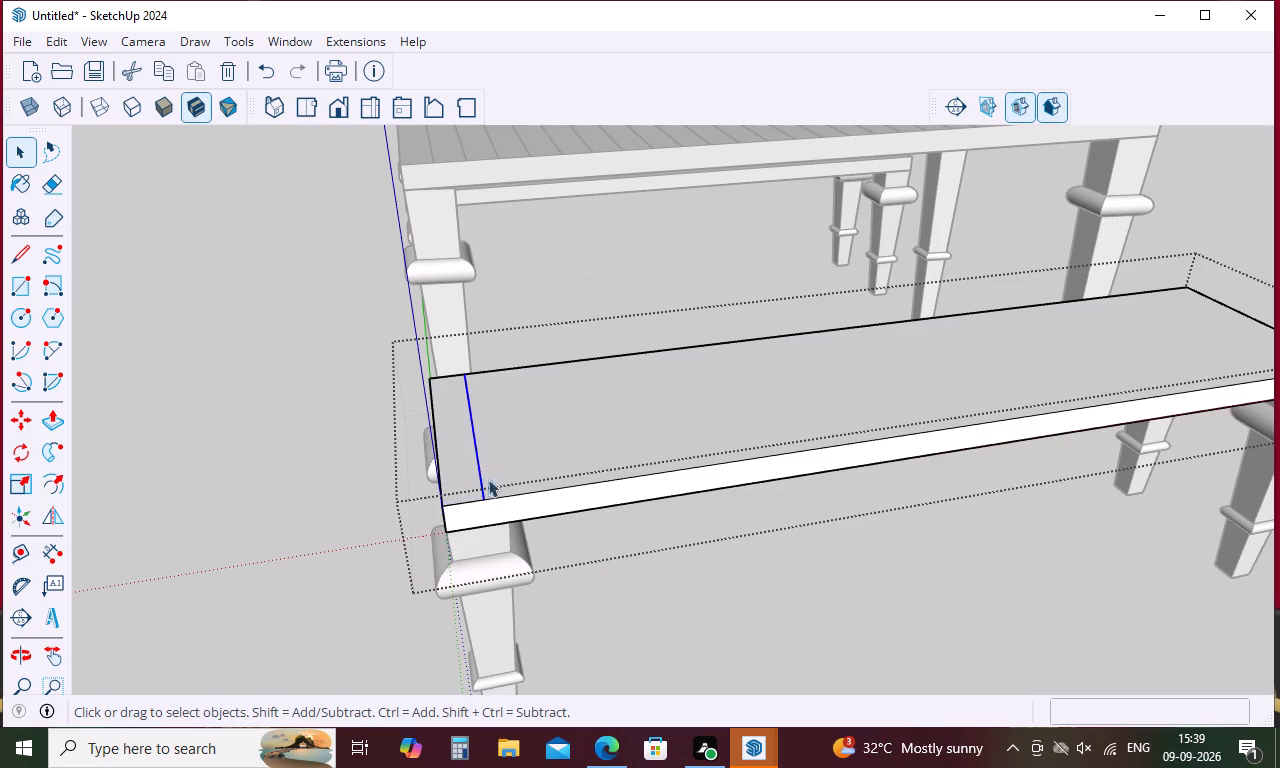
key("m")
left_click(484, 497)
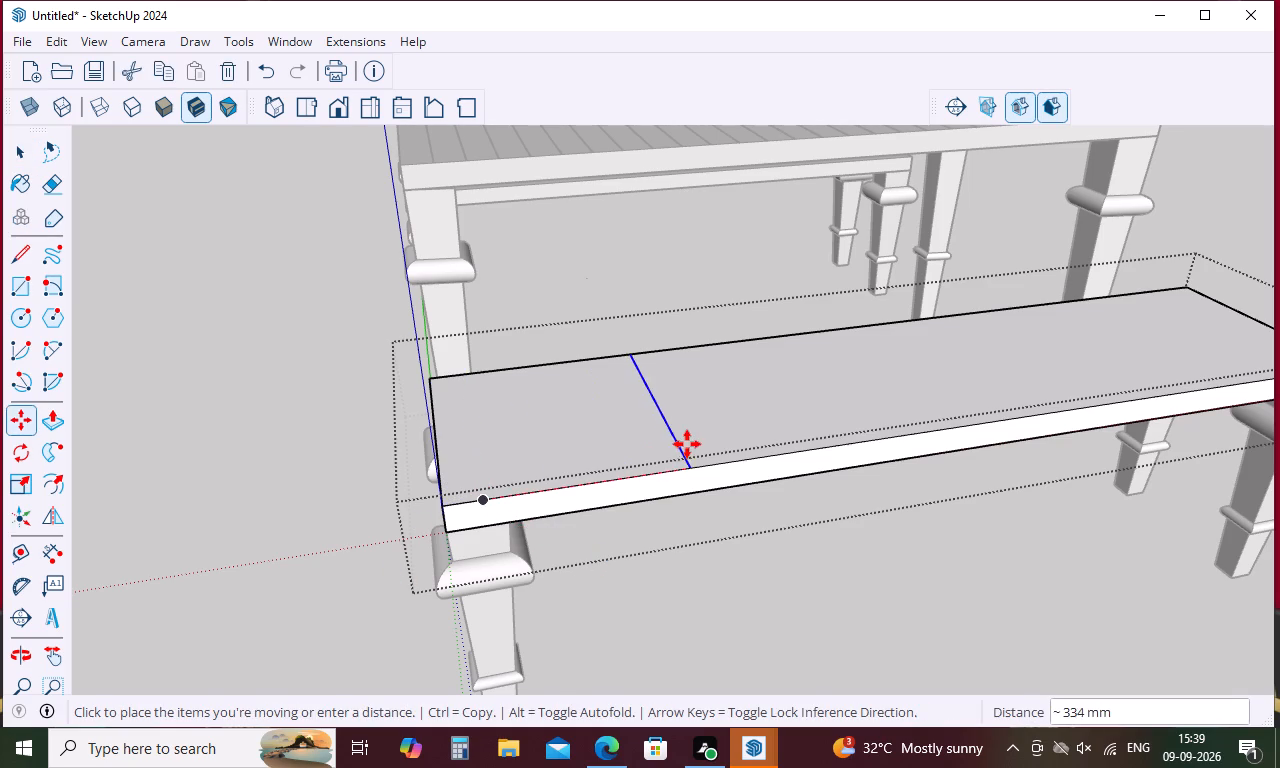
scroll(687, 443, "down", 5)
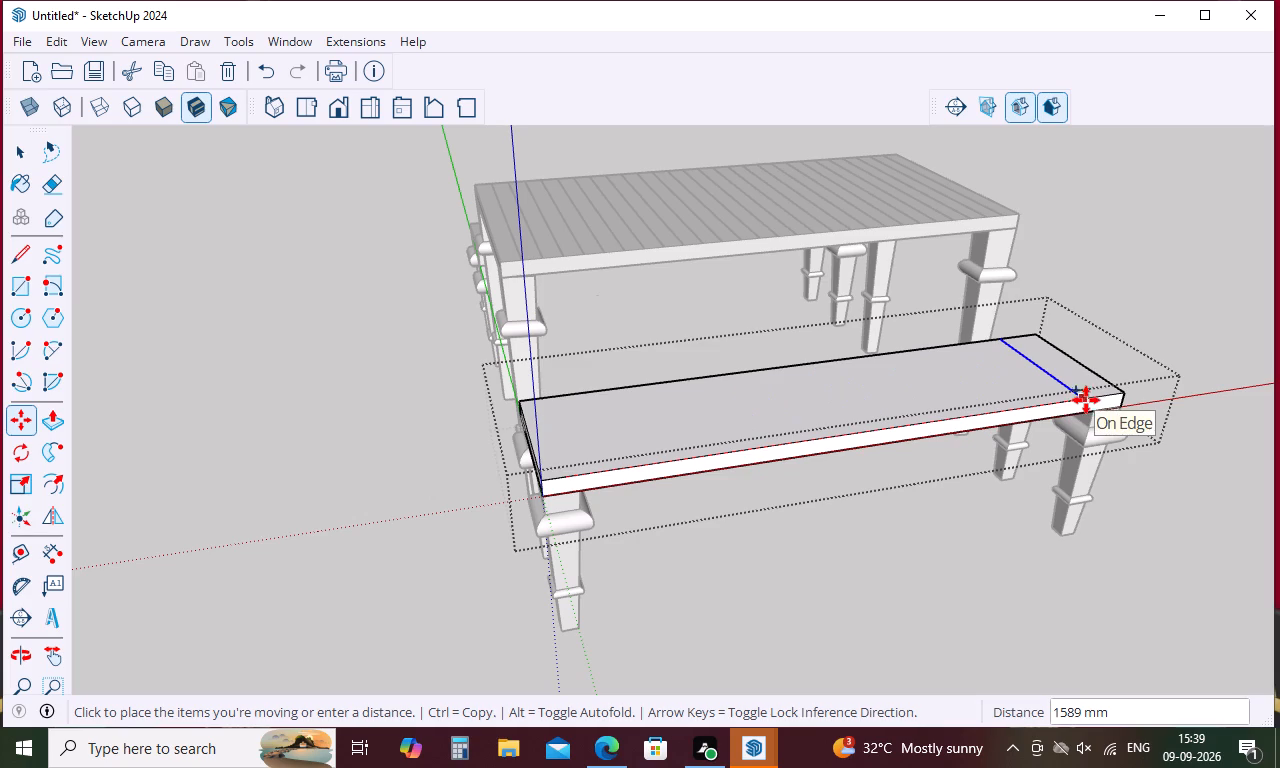
left_click(1120, 390)
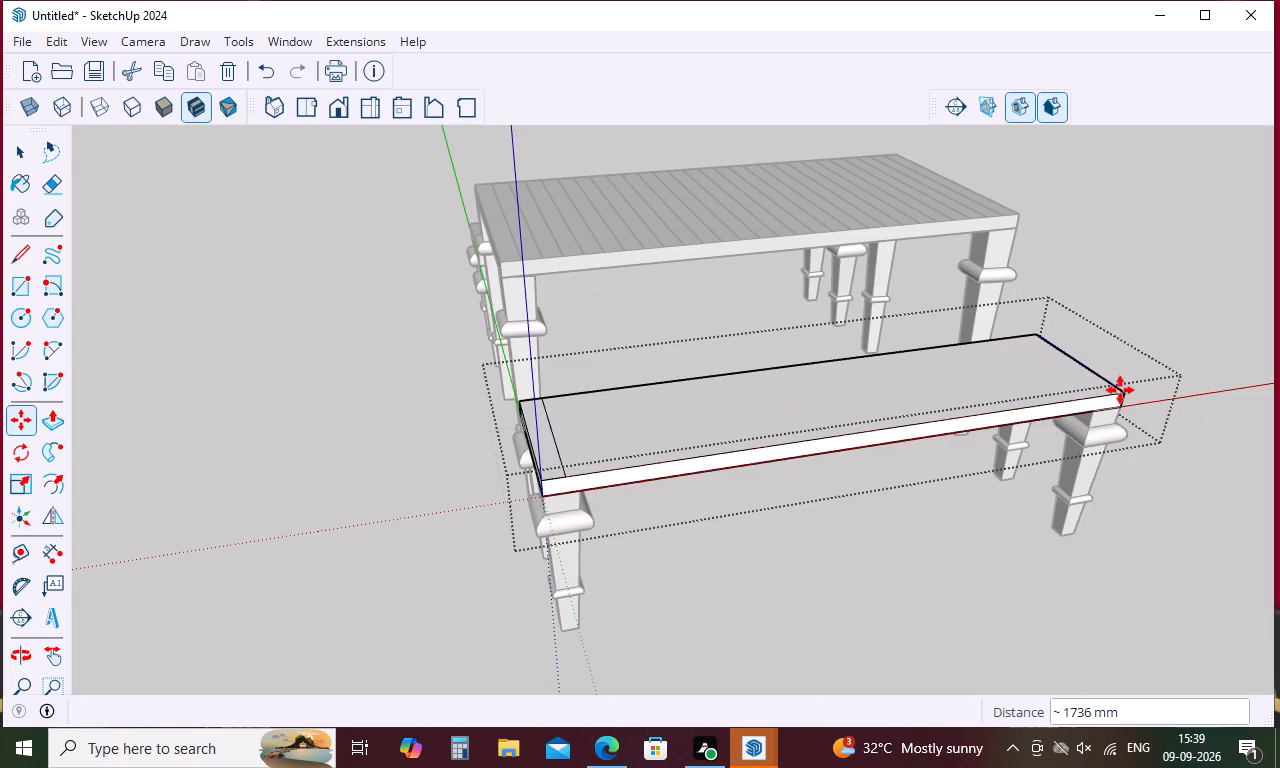
type("27/")
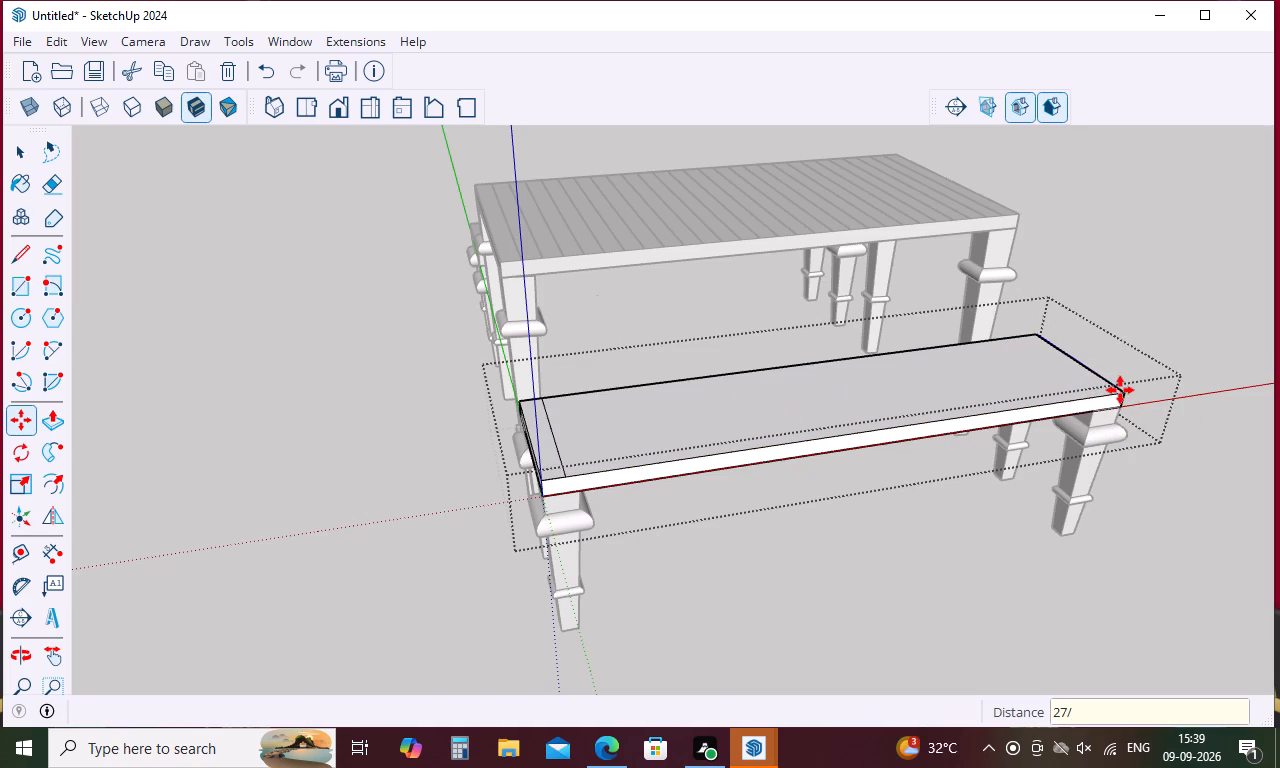
key("2")
key("BackSpace")
key("Return")
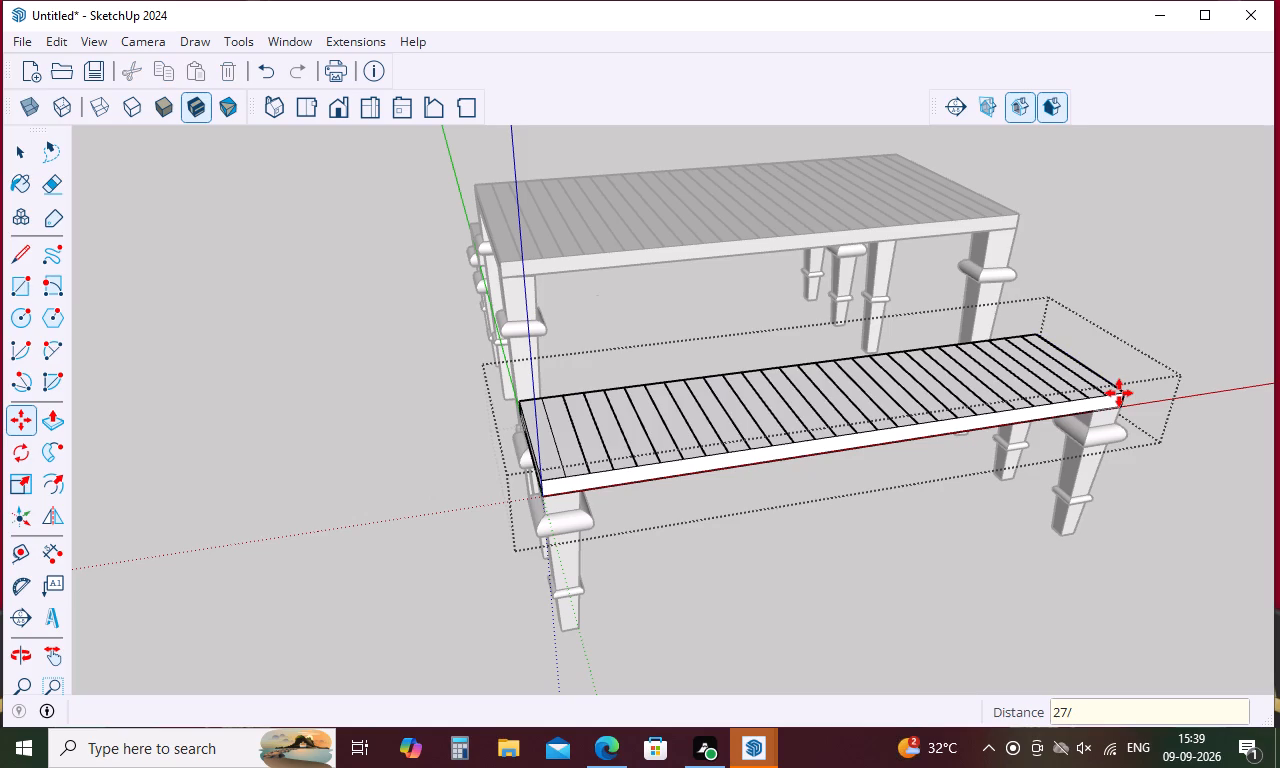
key("space")
scroll(1052, 541, "down", 4)
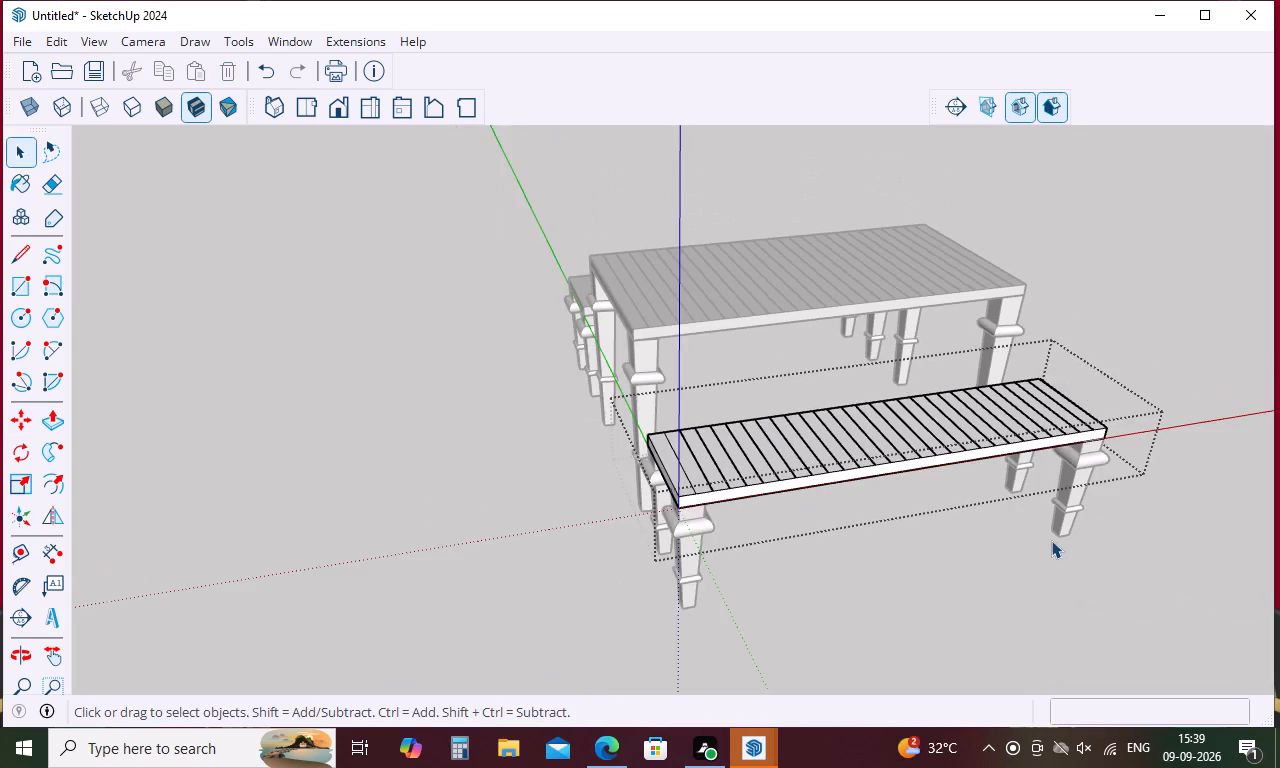
middle_click_drag(1135, 528, 1040, 587)
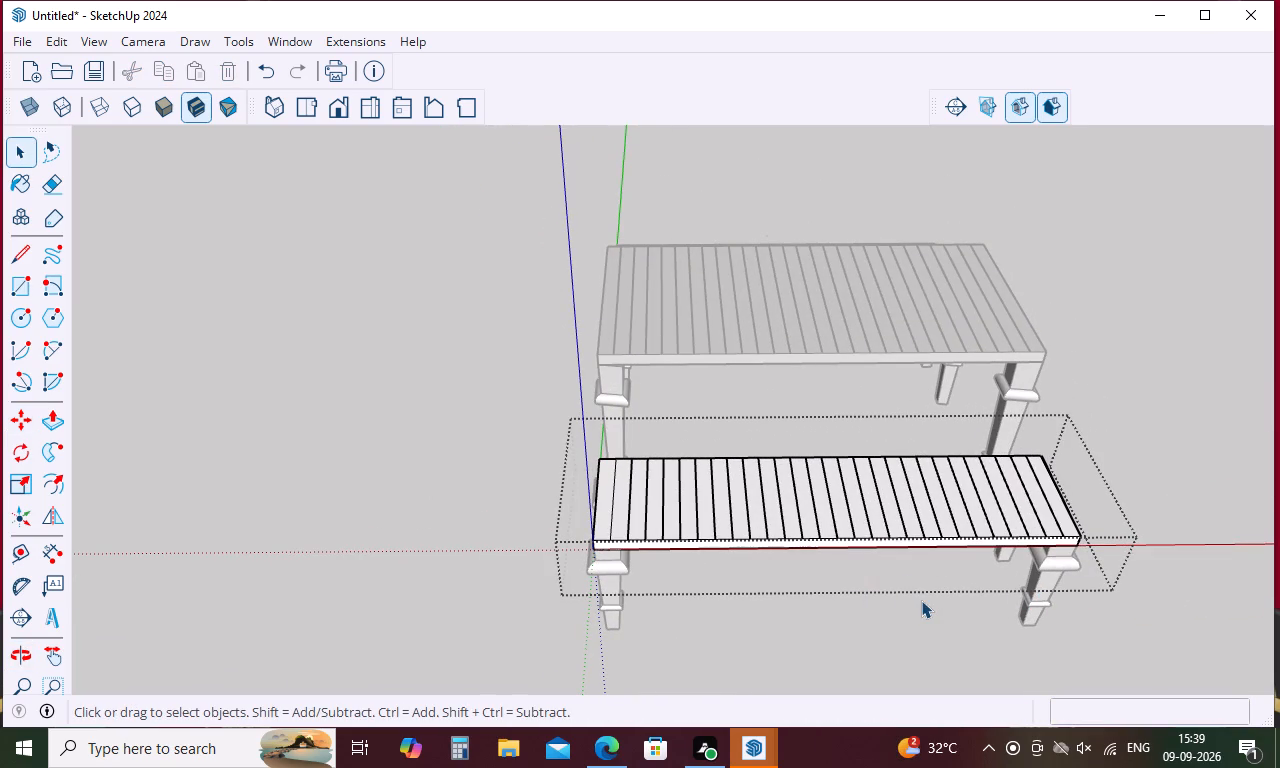
left_click(921, 600)
On the unslatted bench's top, draw a 64 mm segment along the outer long edge from its corner and a line from its end across the width.
middle_click_drag(1155, 452, 544, 371)
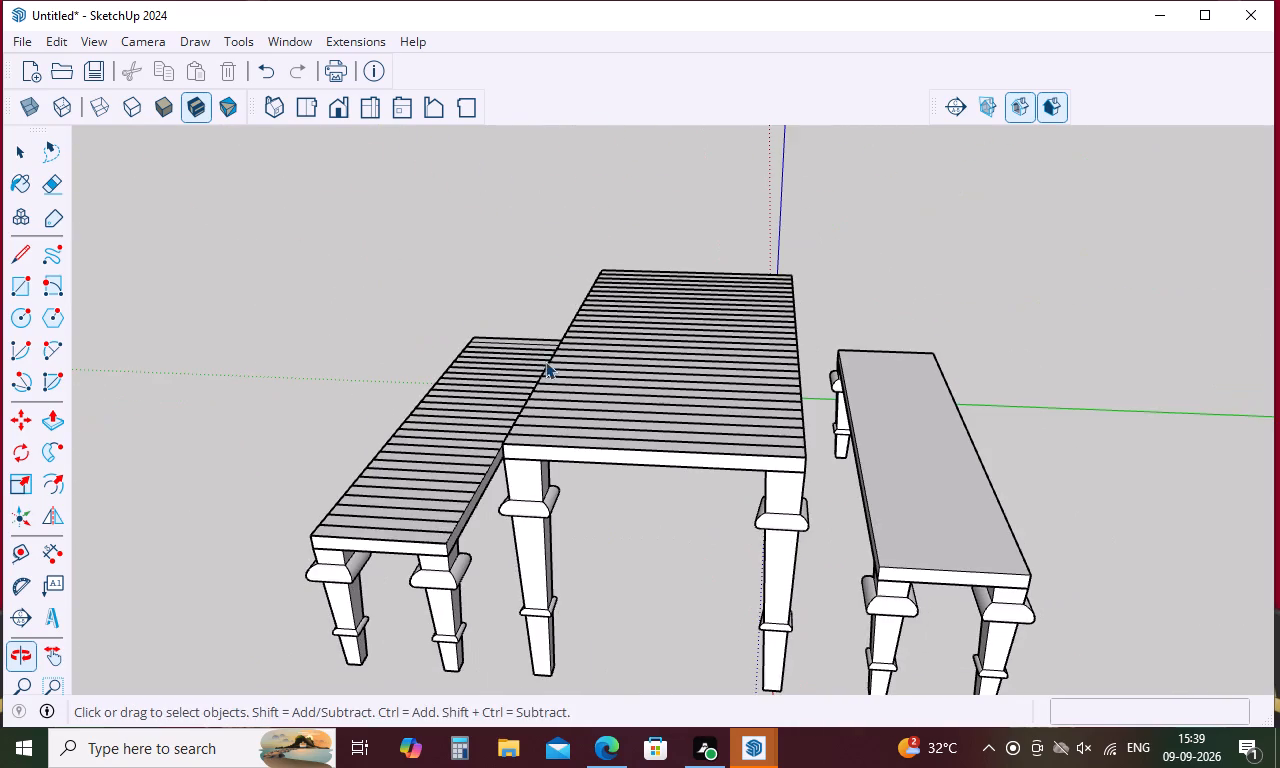
middle_click_drag(1089, 543, 607, 448)
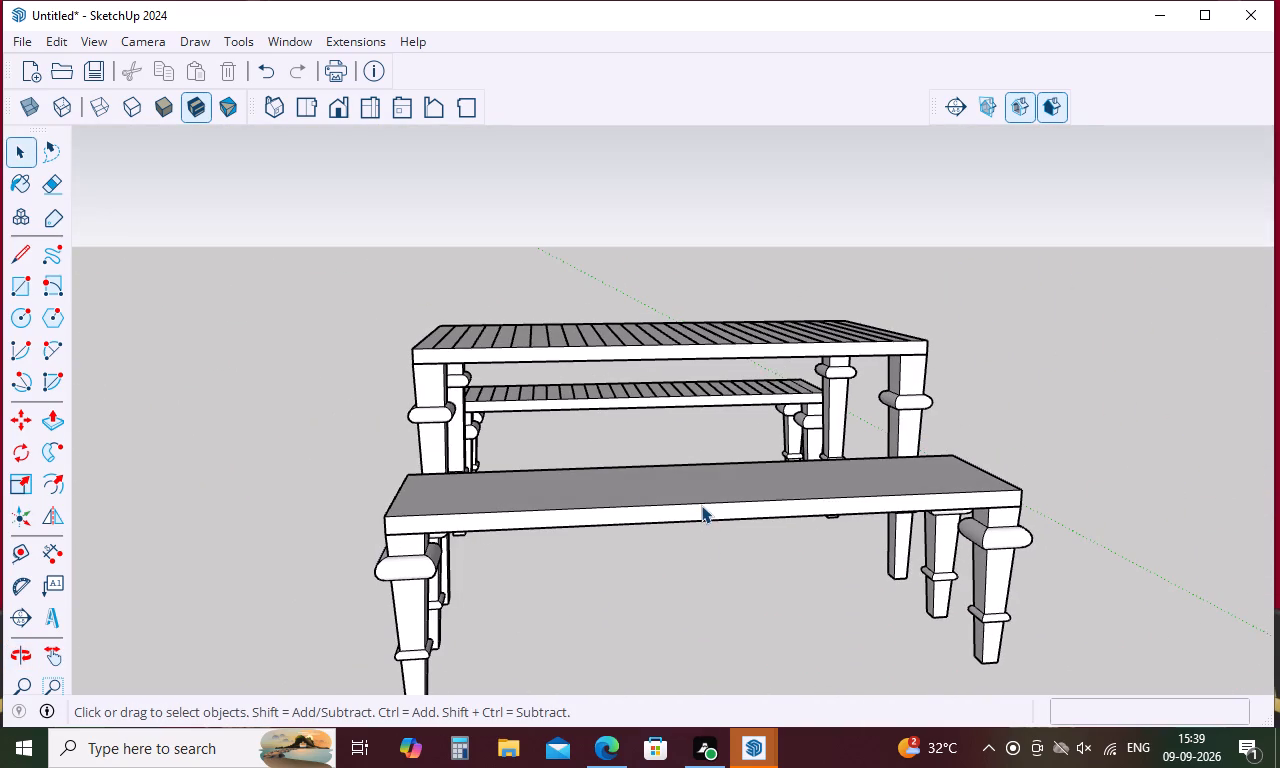
double_click(701, 505)
middle_click_drag(702, 511, 809, 570)
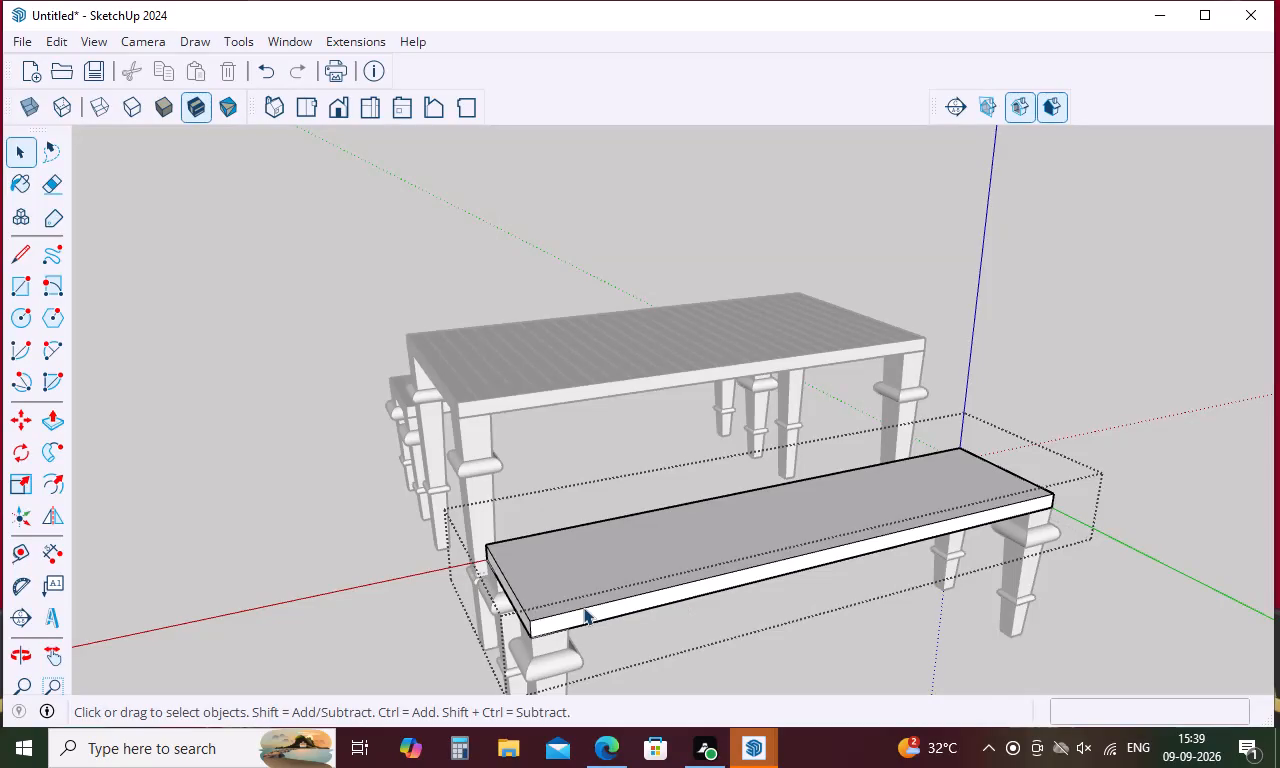
key("l")
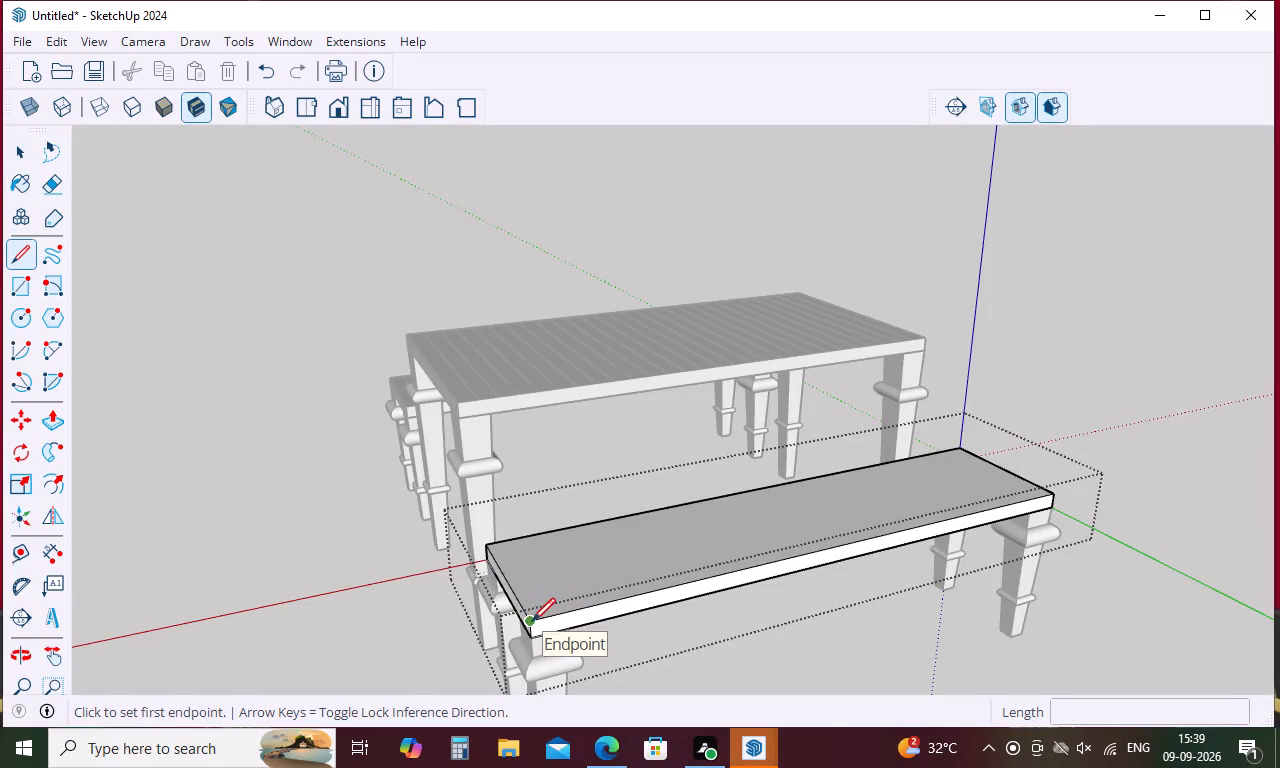
left_click(532, 621)
key("6")
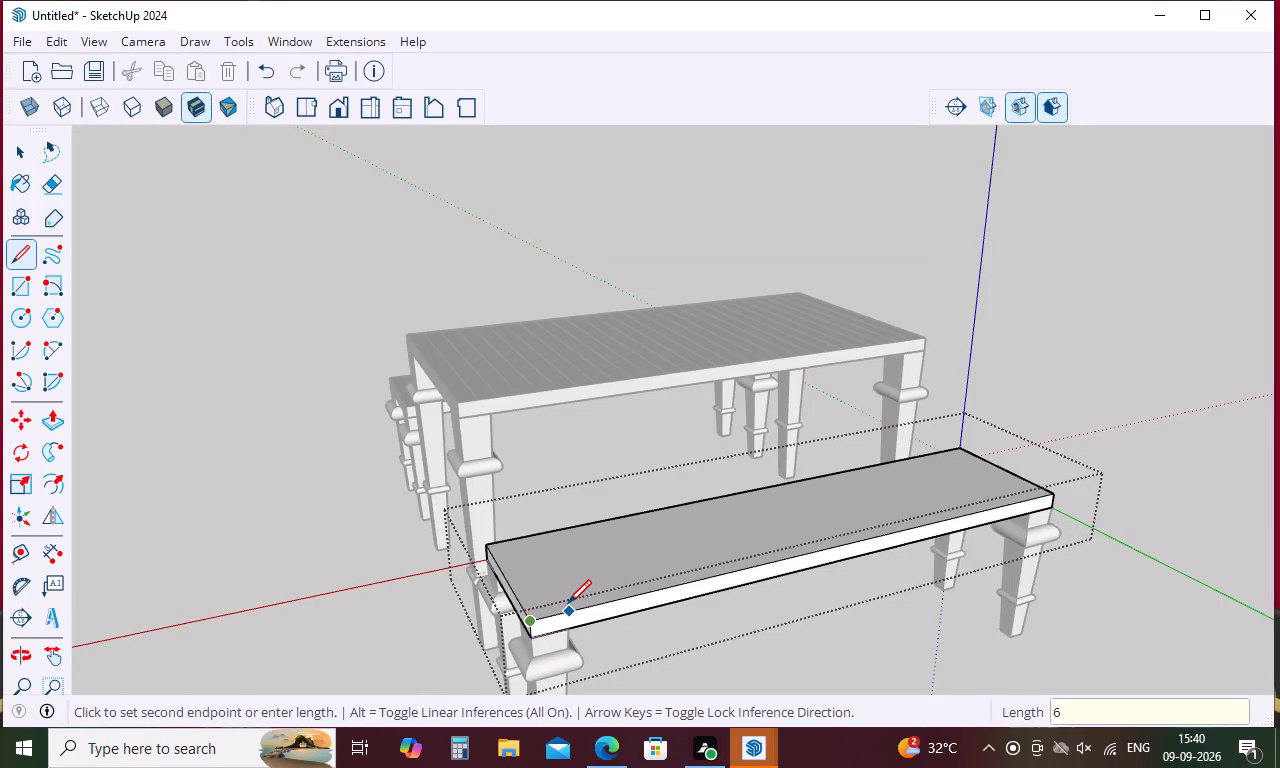
key("4")
key("Return")
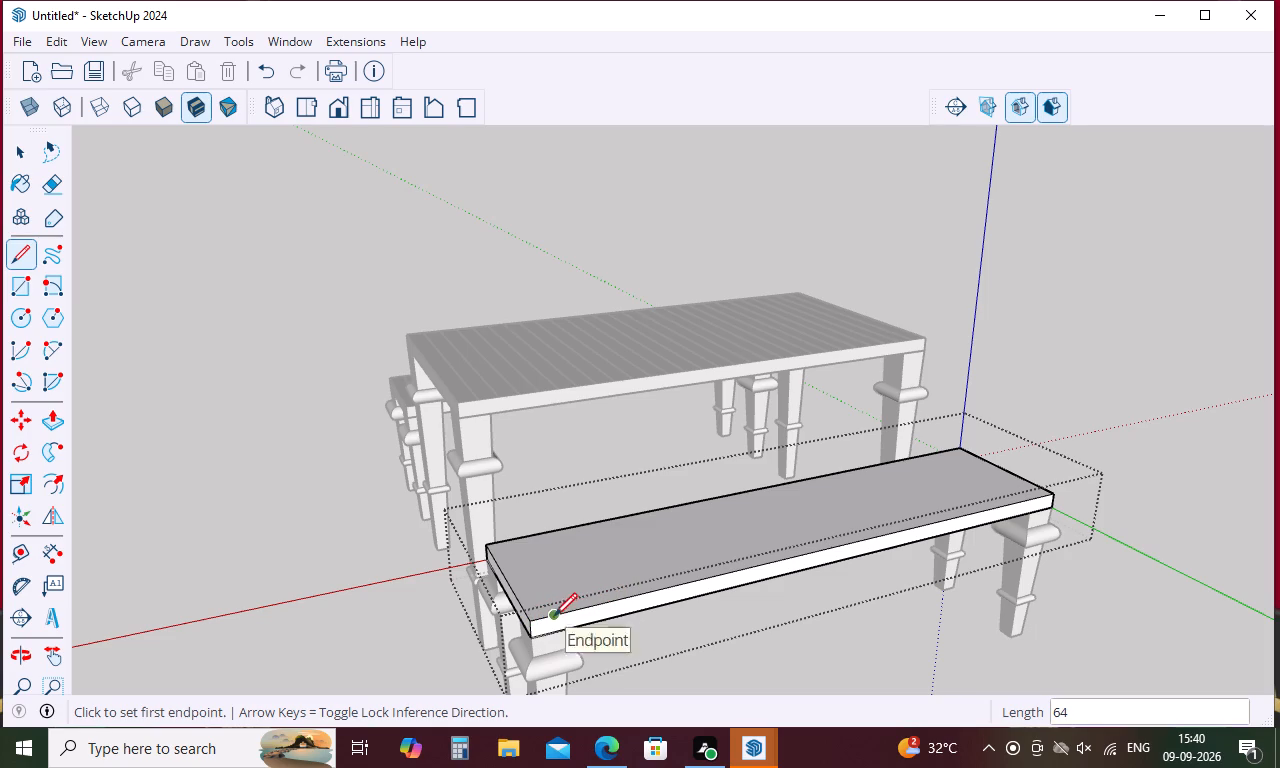
left_click(552, 613)
left_click(516, 537)
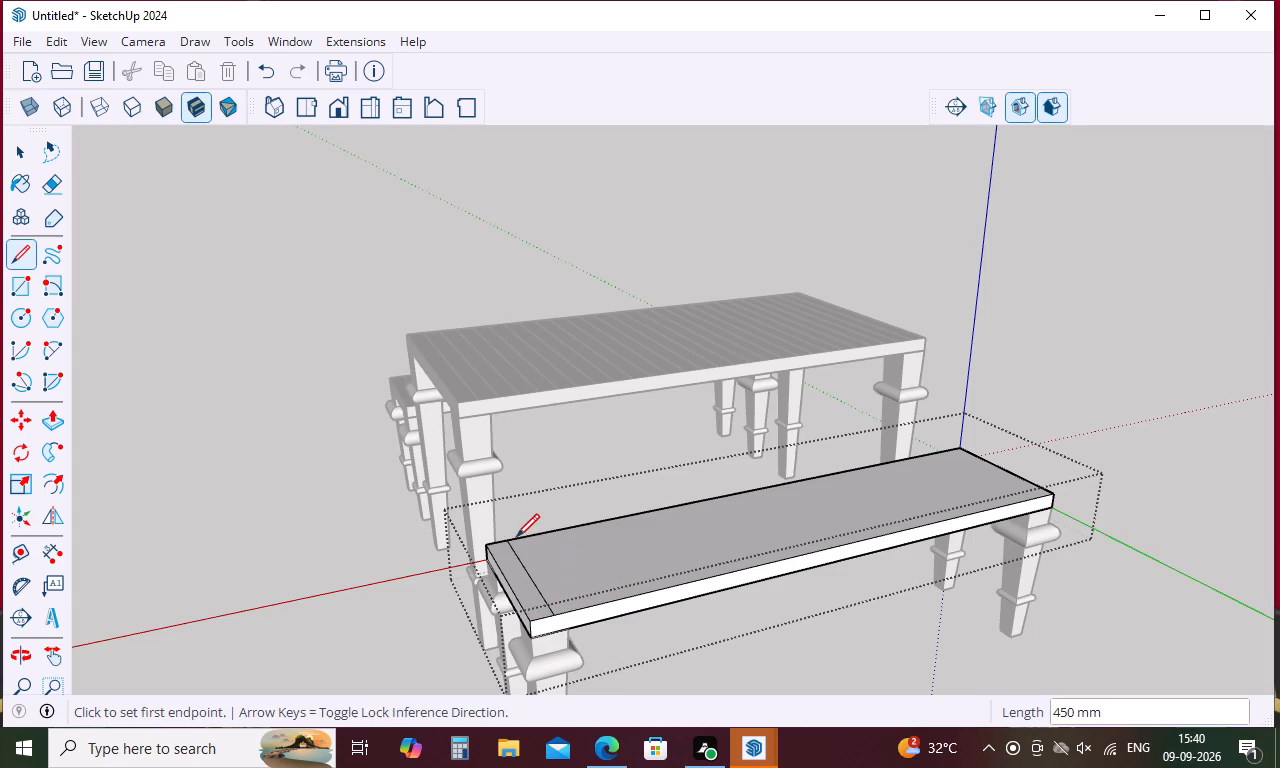
key("space")
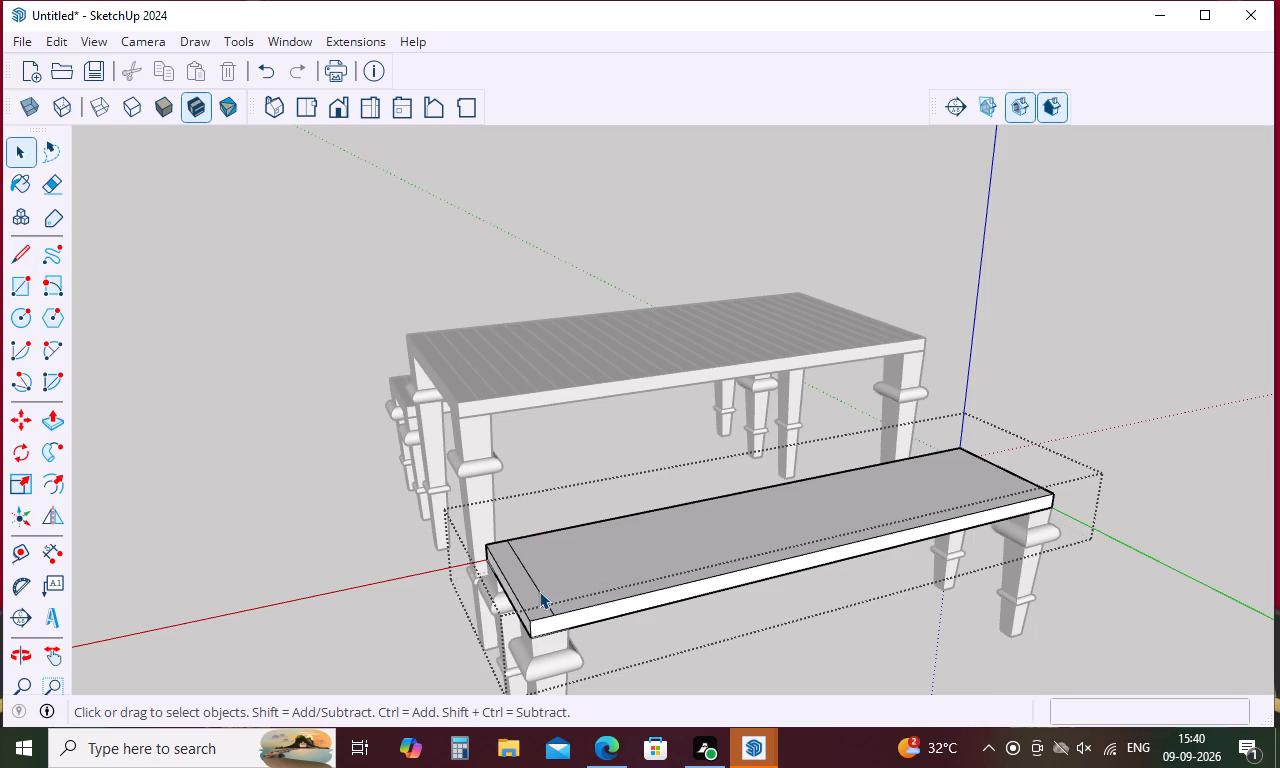
Copy this bench top's cross line 1736 mm to the far end corner and divide the span with 27/ evenly spaced copies.
left_click(538, 591)
key("m")
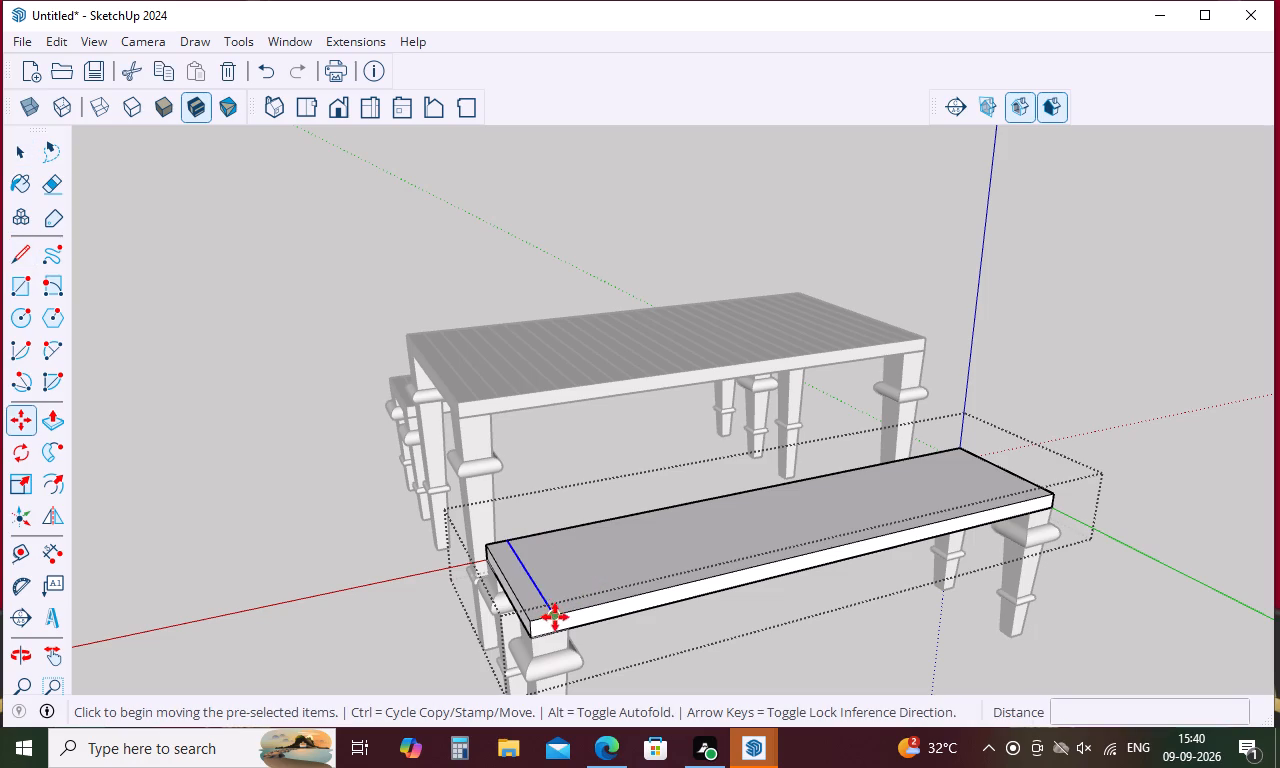
left_click(555, 617)
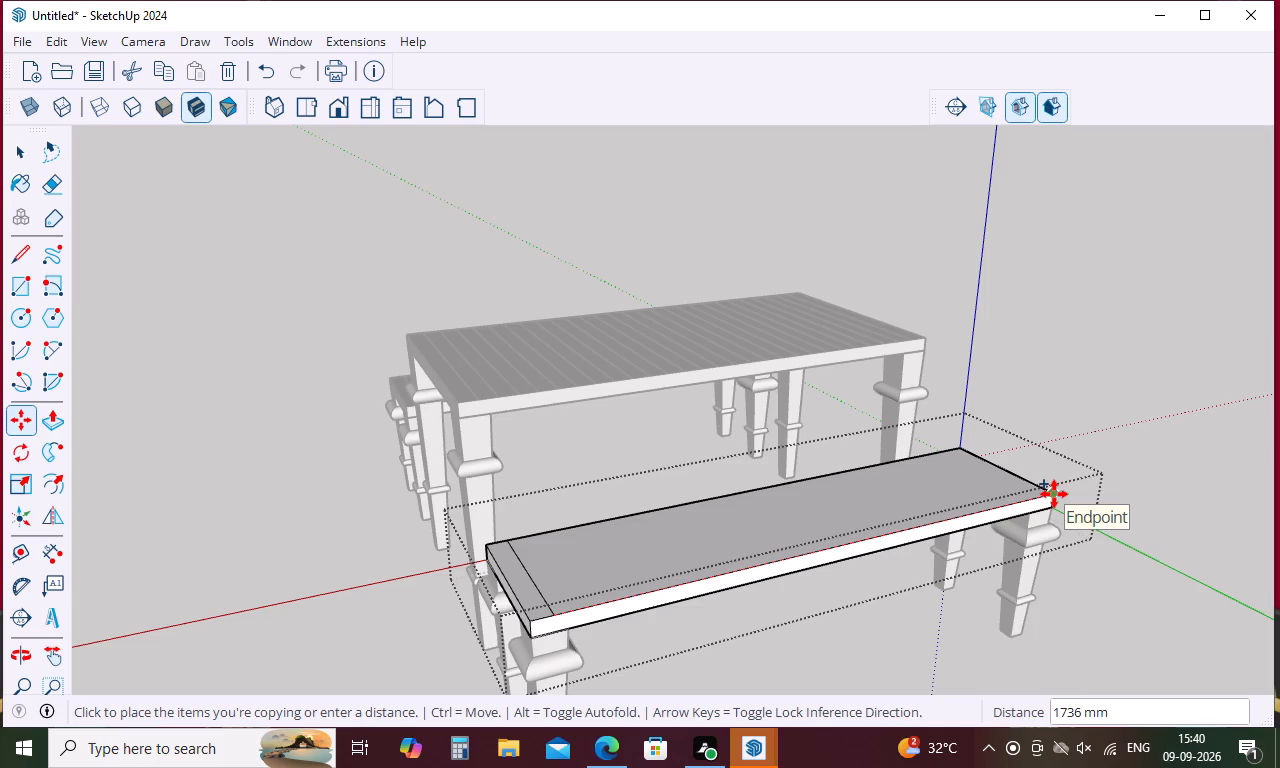
left_click(1054, 494)
type("27/")
key("Return")
left_click(1161, 556)
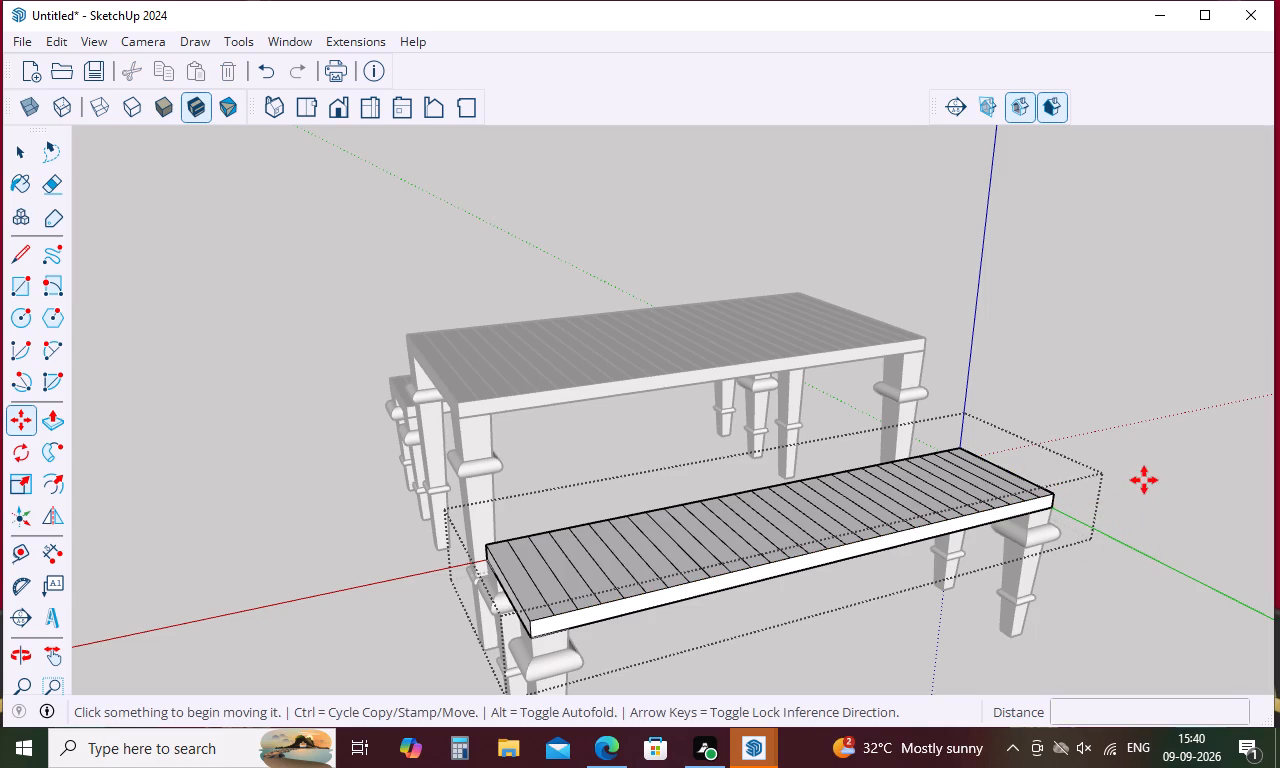
key("space")
left_click(1157, 484)
Inspect the slatted table and both benches from all sides, from above and from underneath.
scroll(1158, 427, "down", 3)
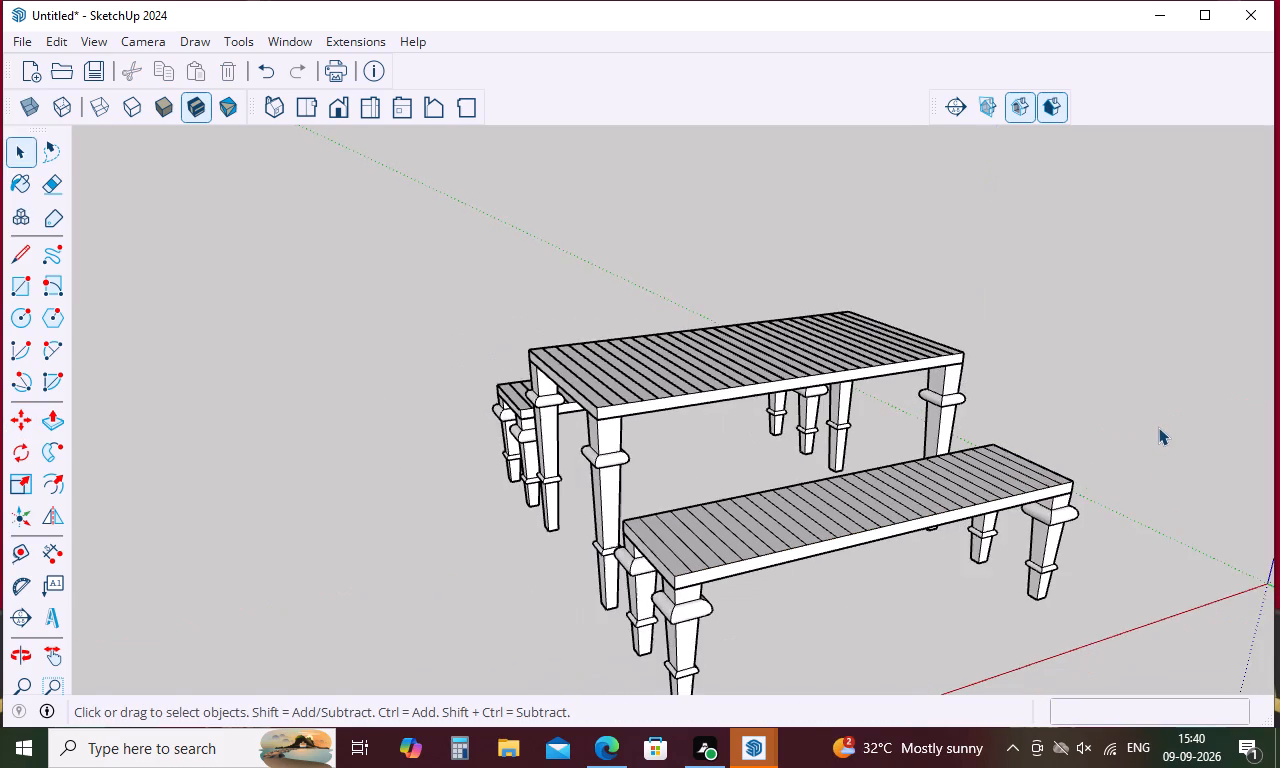
middle_click_drag(1158, 431, 920, 430)
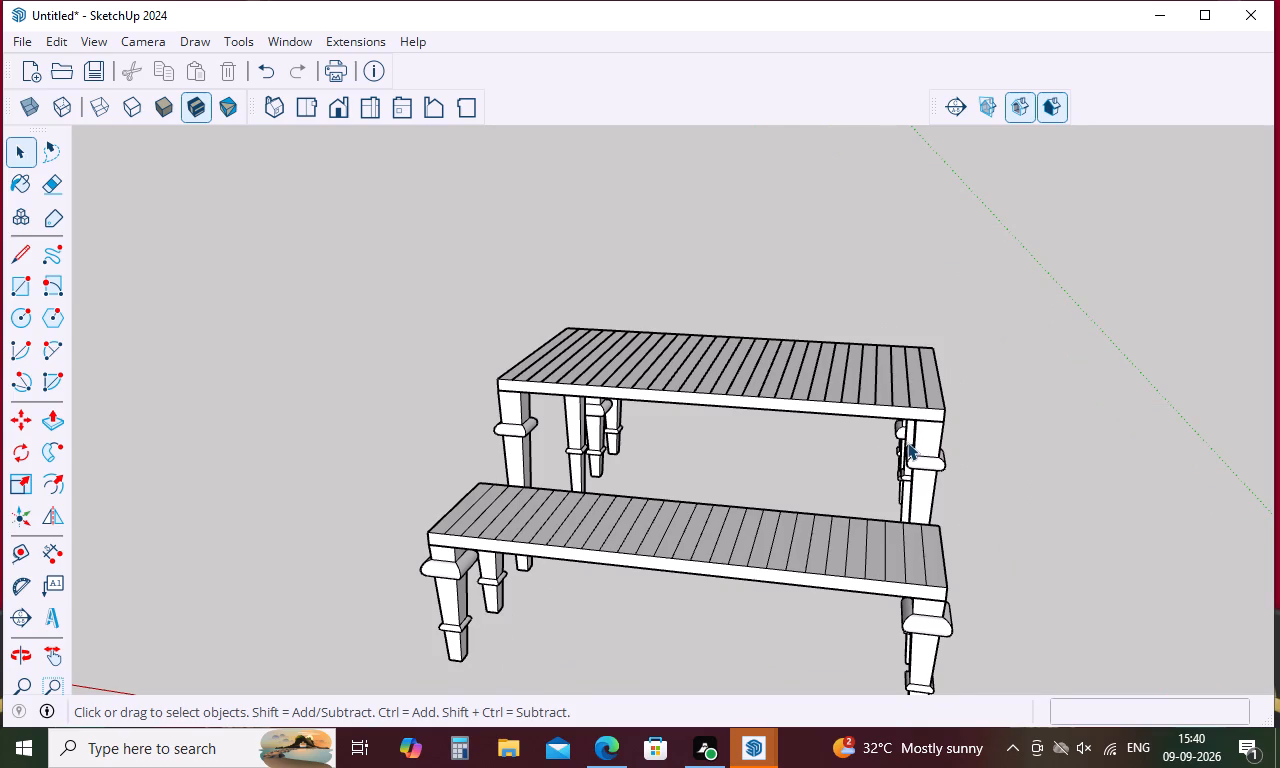
scroll(906, 443, "down", 5)
middle_click_drag(993, 442, 400, 365)
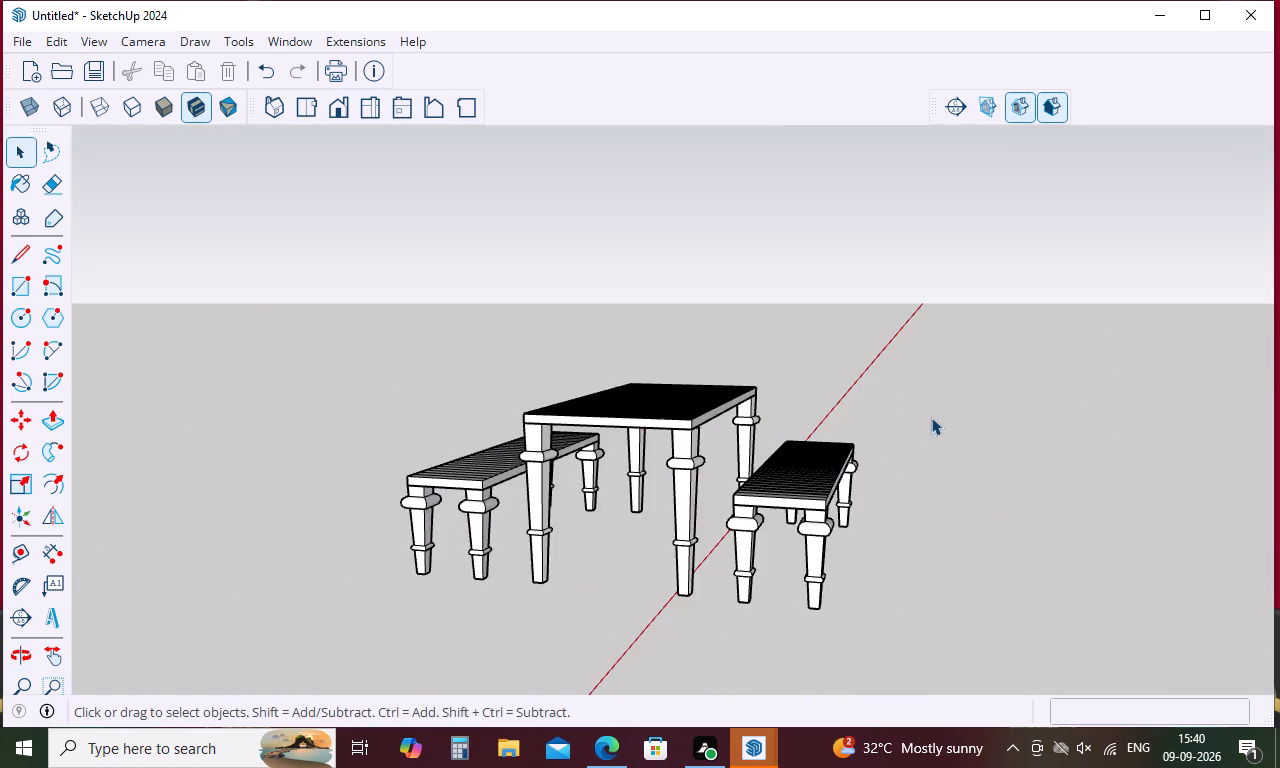
middle_click_drag(931, 417, 641, 522)
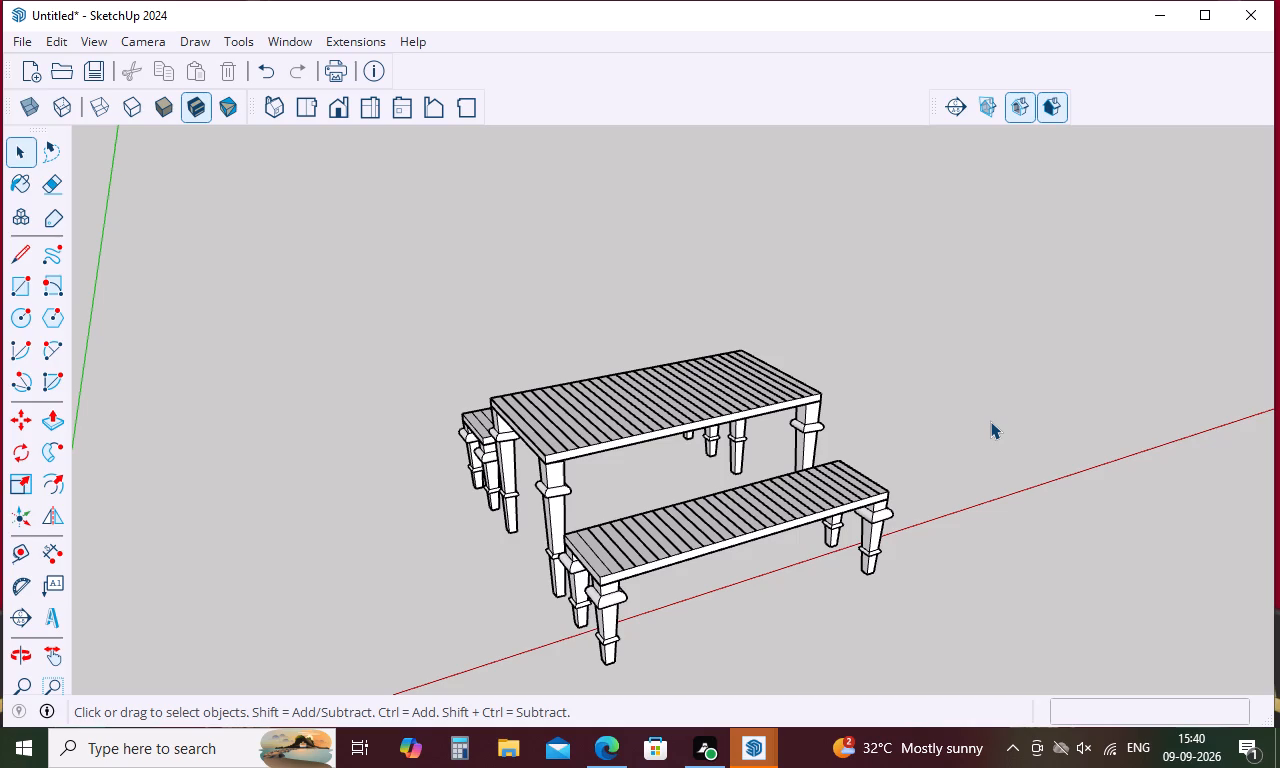
scroll(1001, 413, "down", 3)
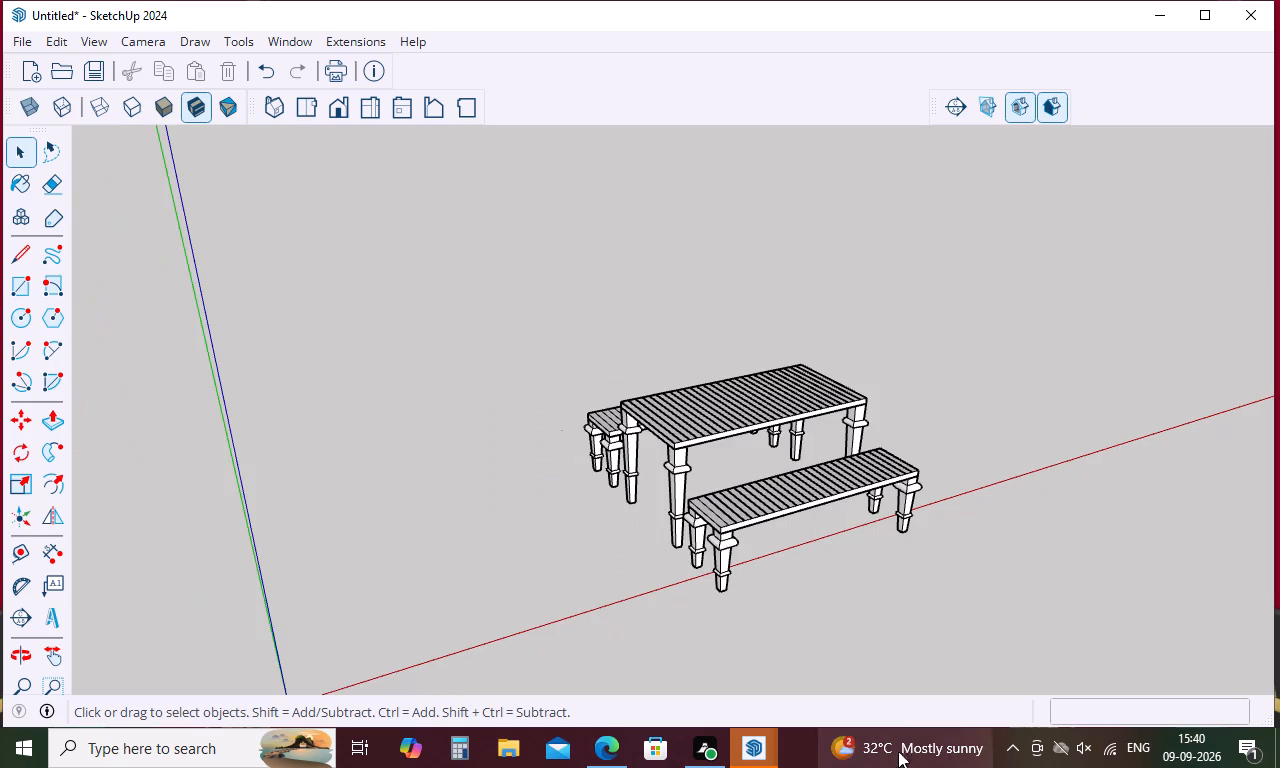
middle_click_drag(939, 592, 450, 618)
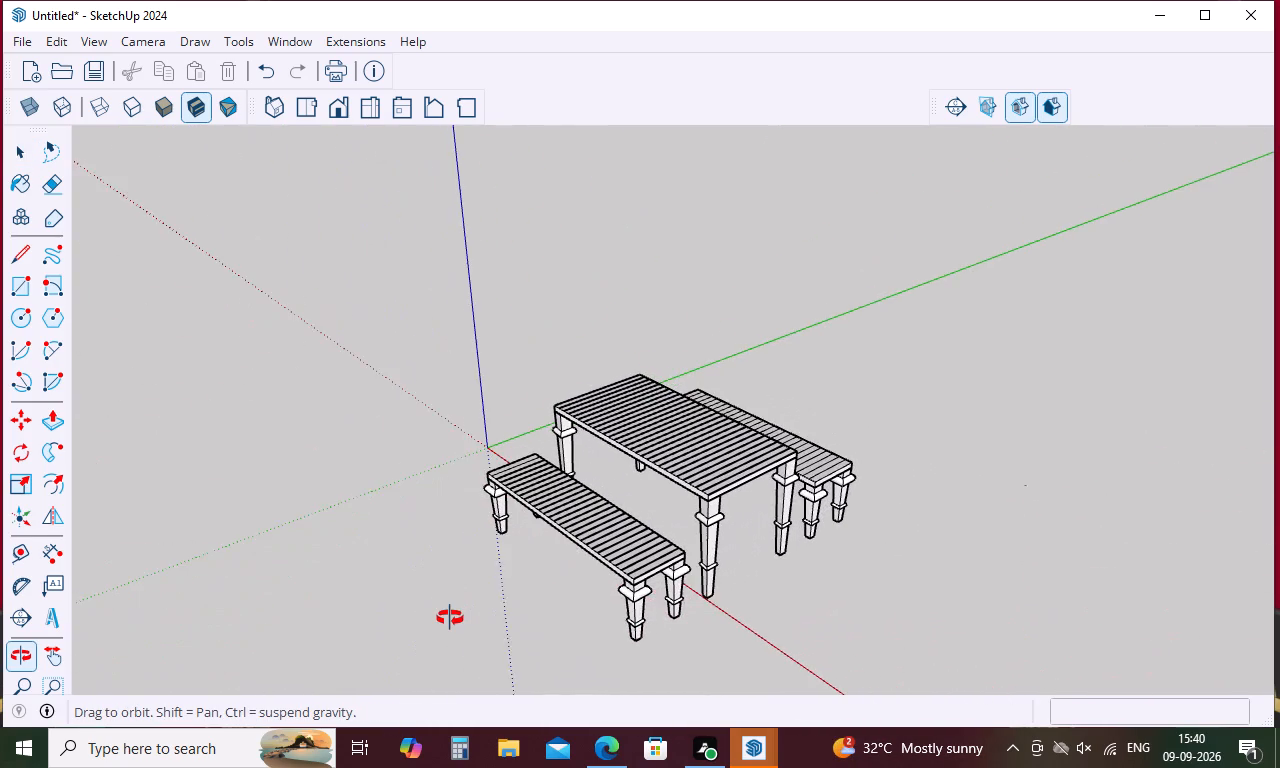
middle_click_drag(450, 618, 1093, 448)
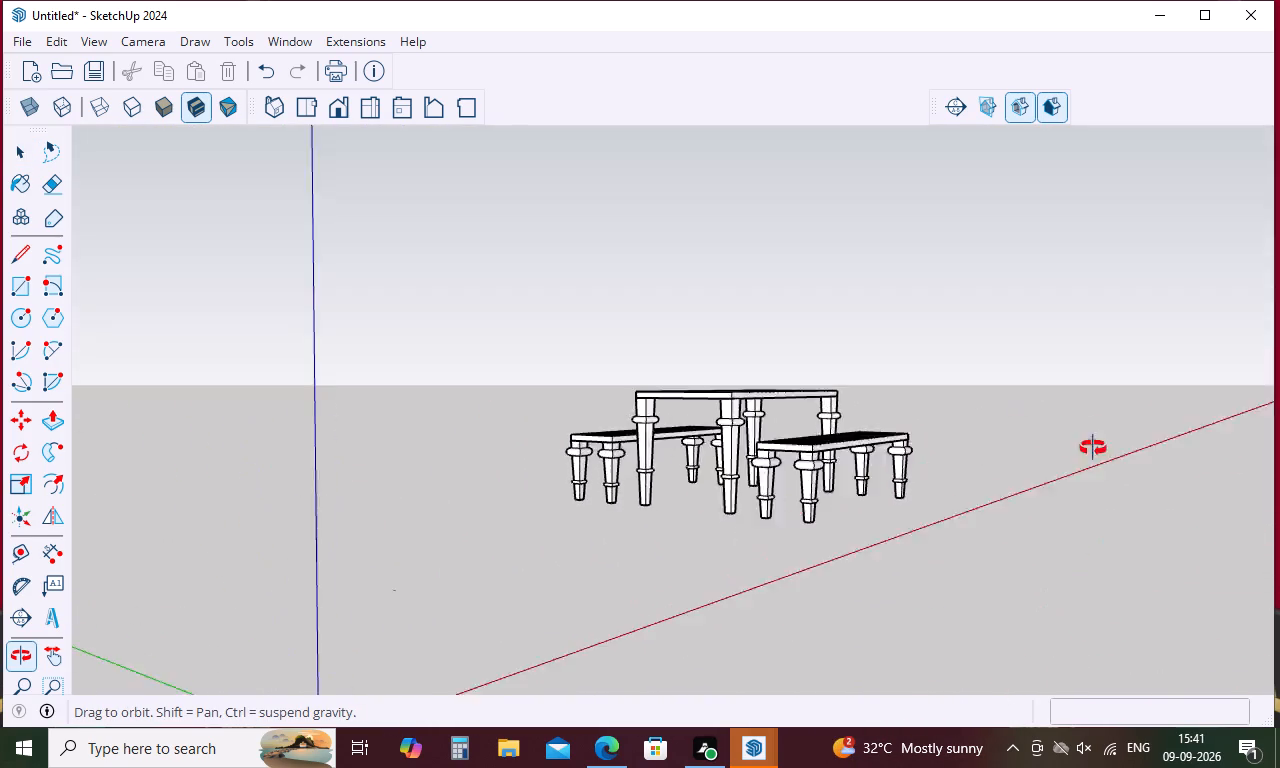
middle_click_drag(1093, 448, 894, 580)
scroll(892, 571, "up", 3)
middle_click_drag(1121, 493, 901, 512)
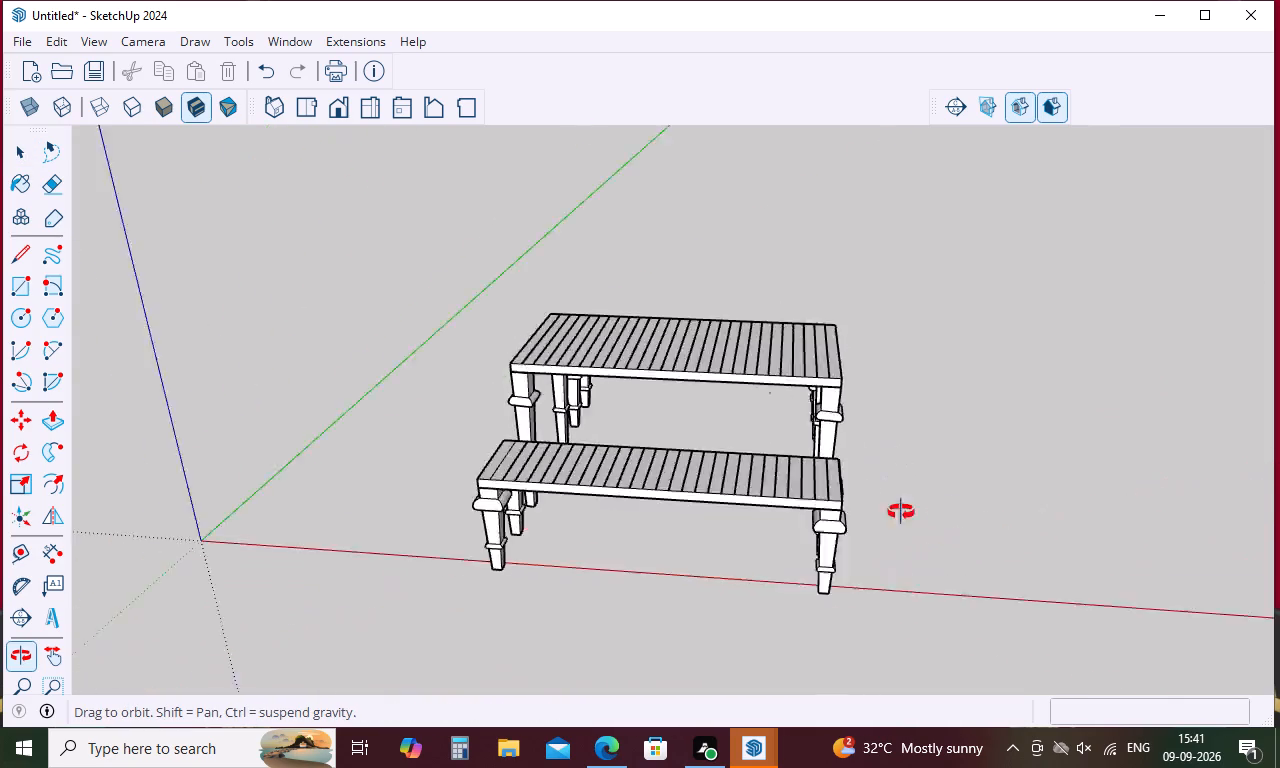
middle_click_drag(901, 512, 1244, 536)
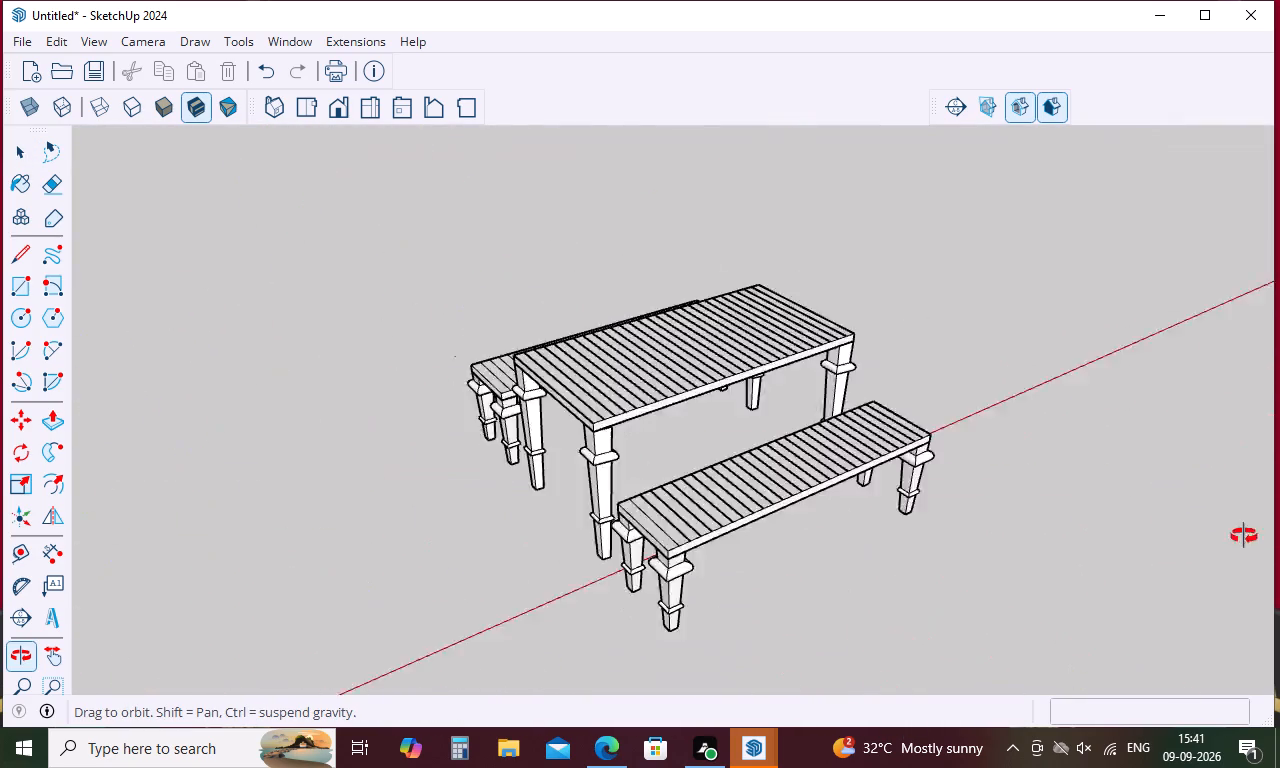
middle_click_drag(1244, 536, 817, 487)
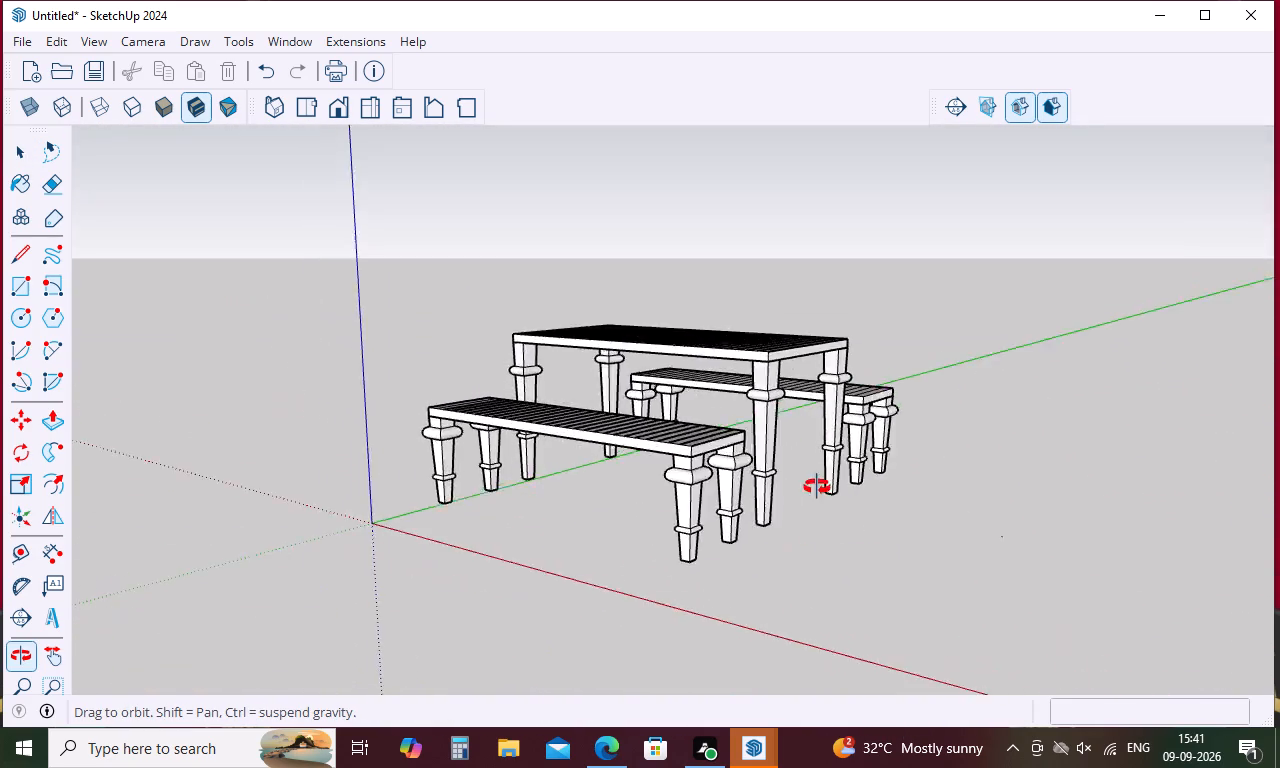
middle_click_drag(817, 487, 1188, 429)
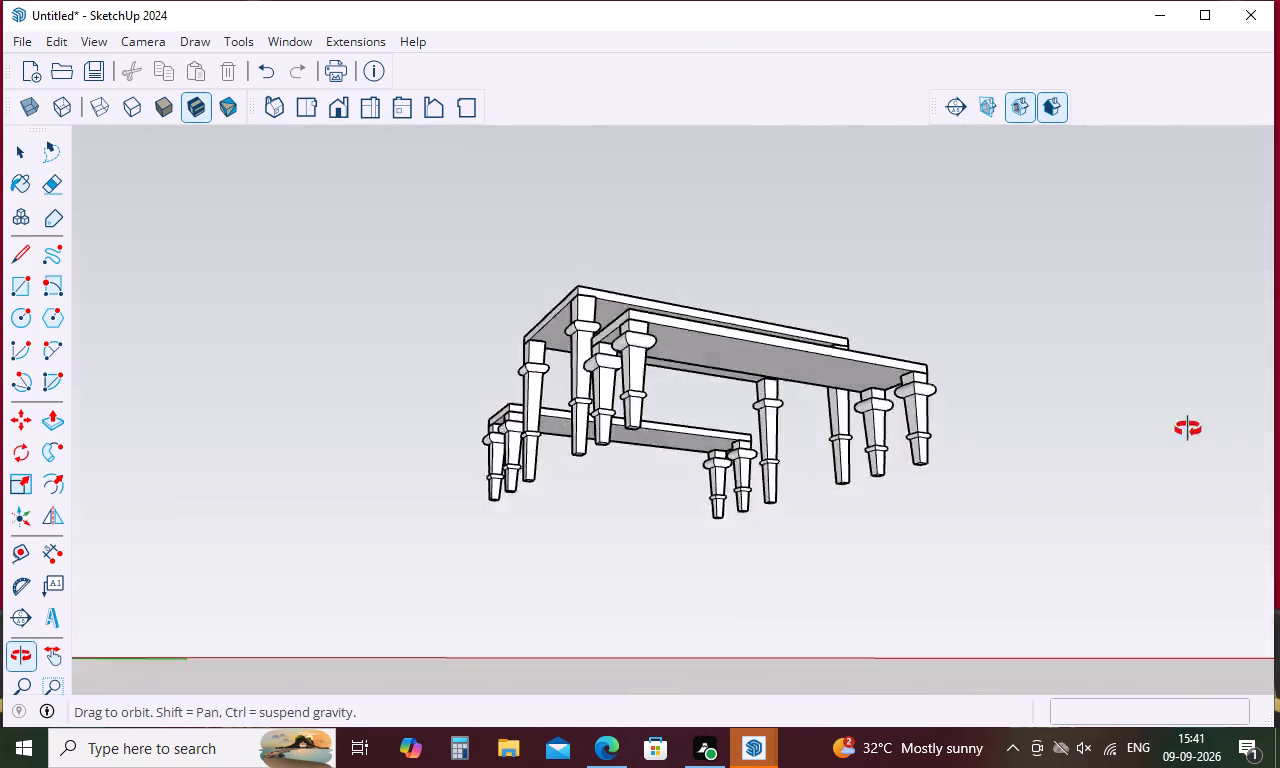
middle_click_drag(1188, 429, 1279, 311)
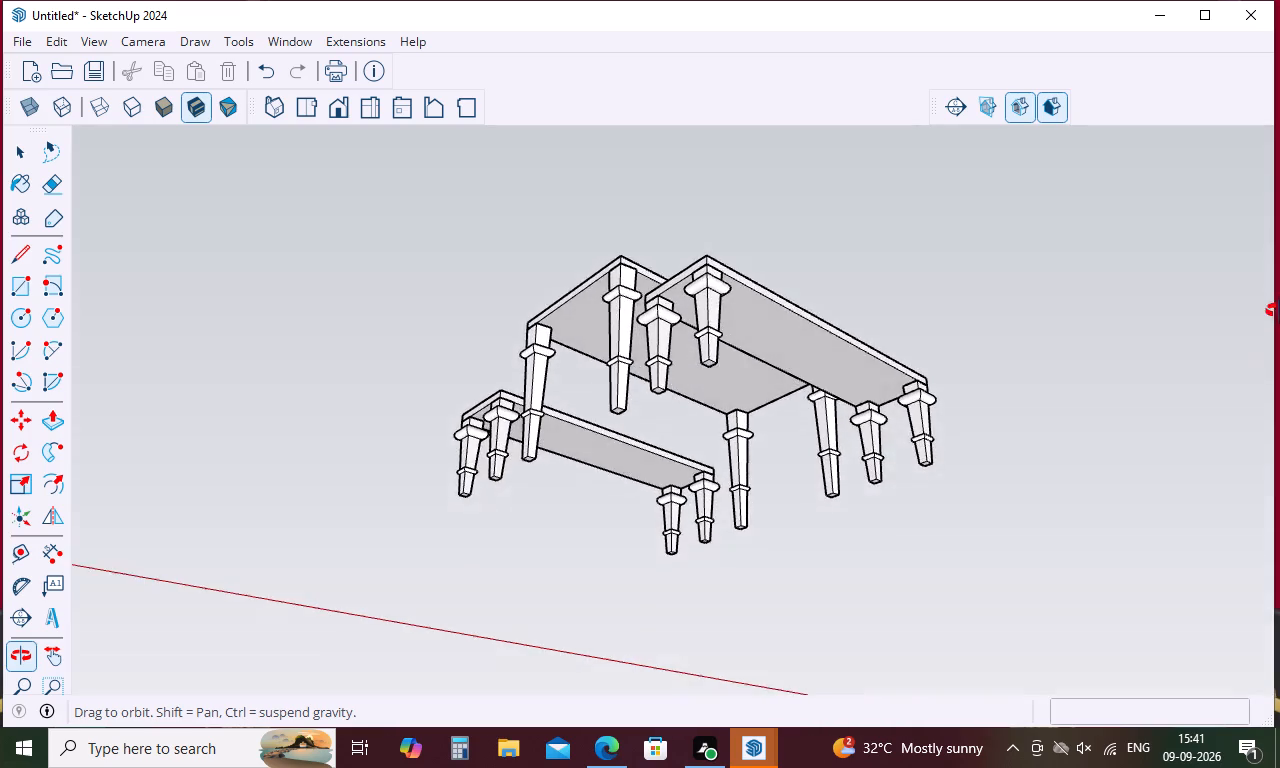
middle_click_drag(1279, 311, 327, 676)
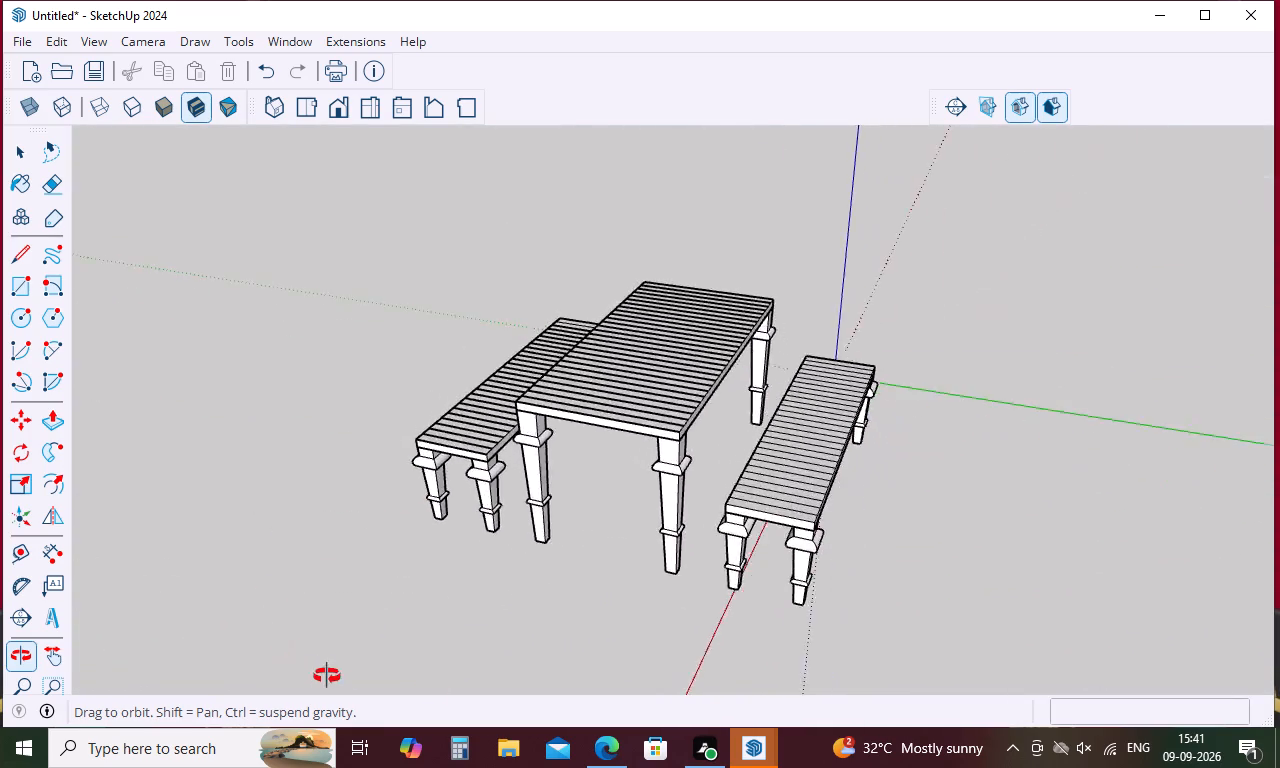
Examine the slatted table and both benches from all around, from underneath and from above.
middle_click_drag(327, 676, 90, 577)
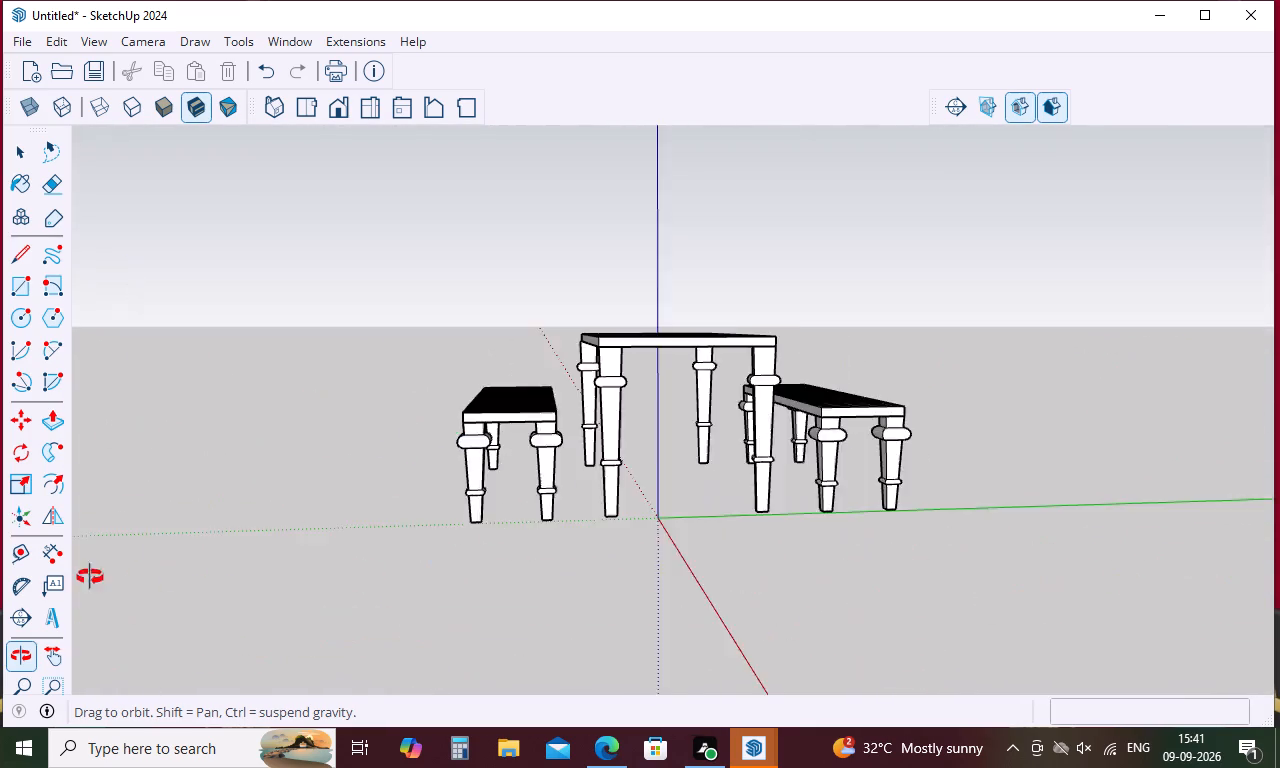
middle_click_drag(90, 577, 1227, 347)
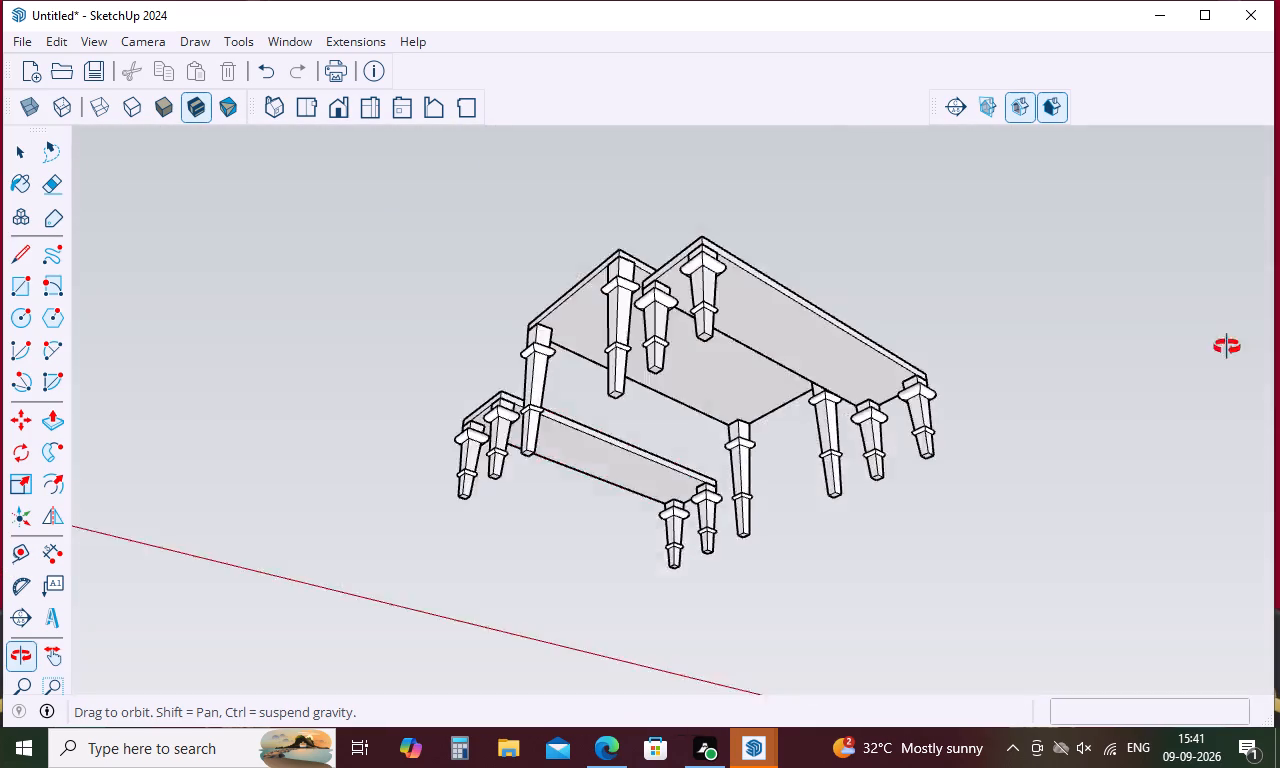
middle_click_drag(1227, 347, 1004, 441)
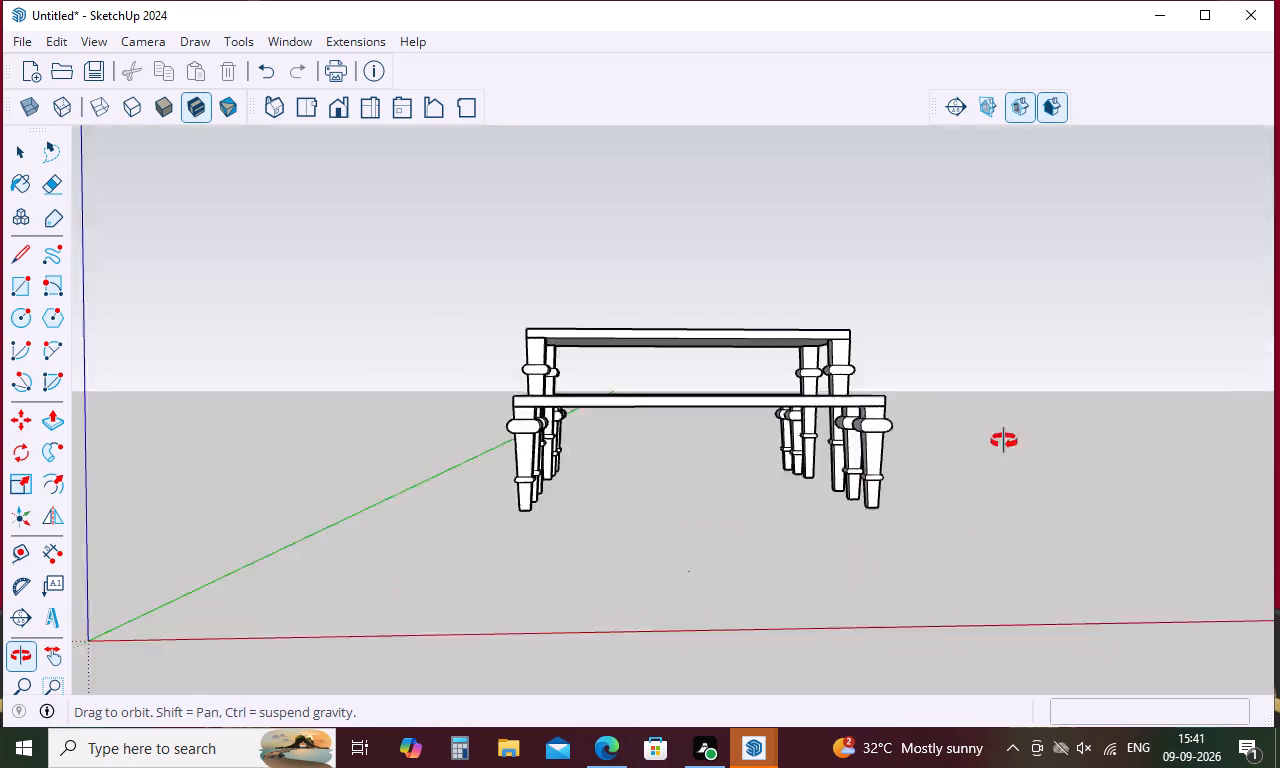
middle_click_drag(1004, 441, 872, 50)
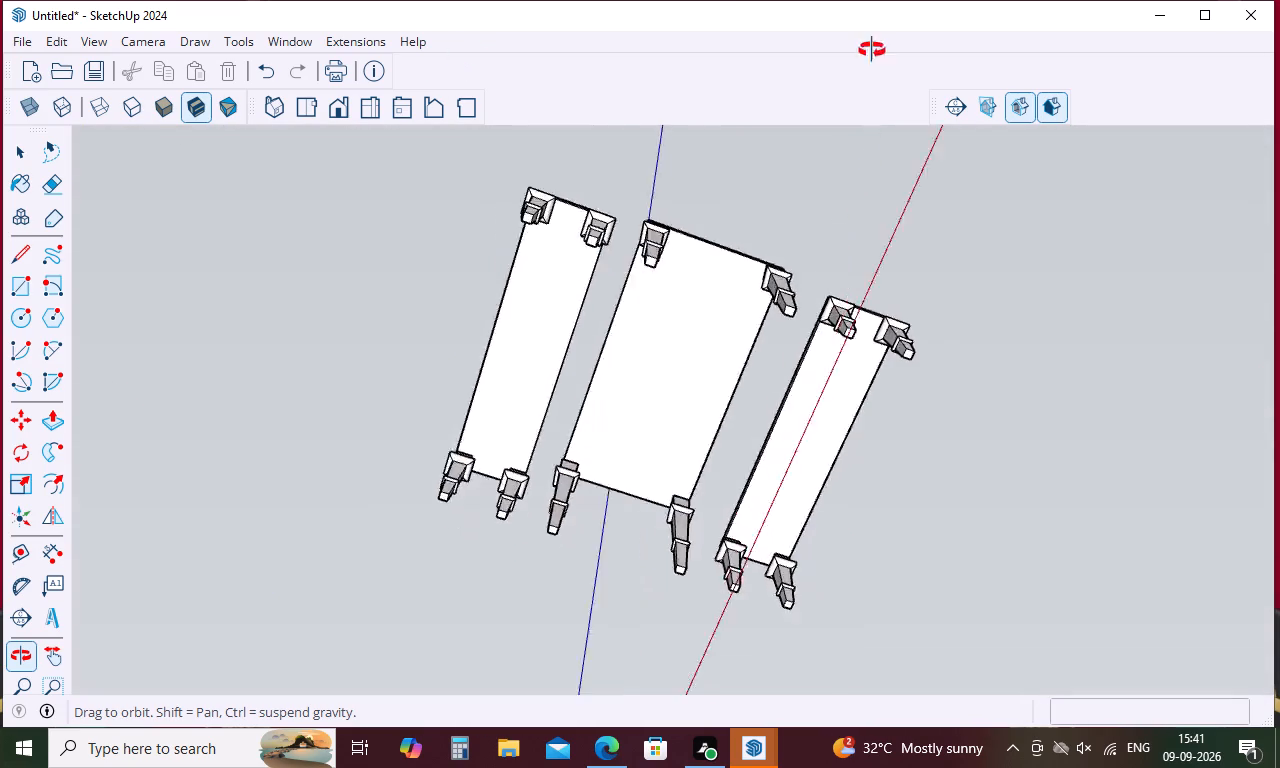
middle_click_drag(872, 50, 636, 191)
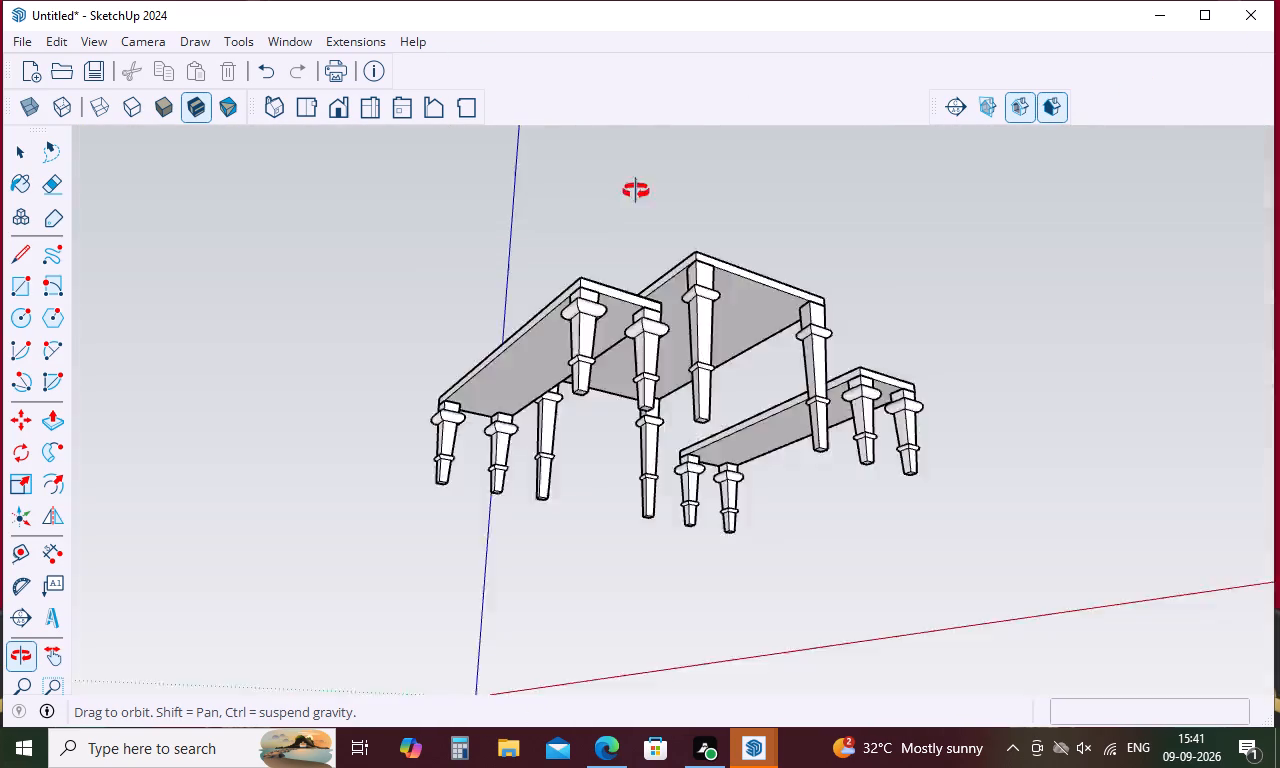
middle_click_drag(636, 191, 558, 402)
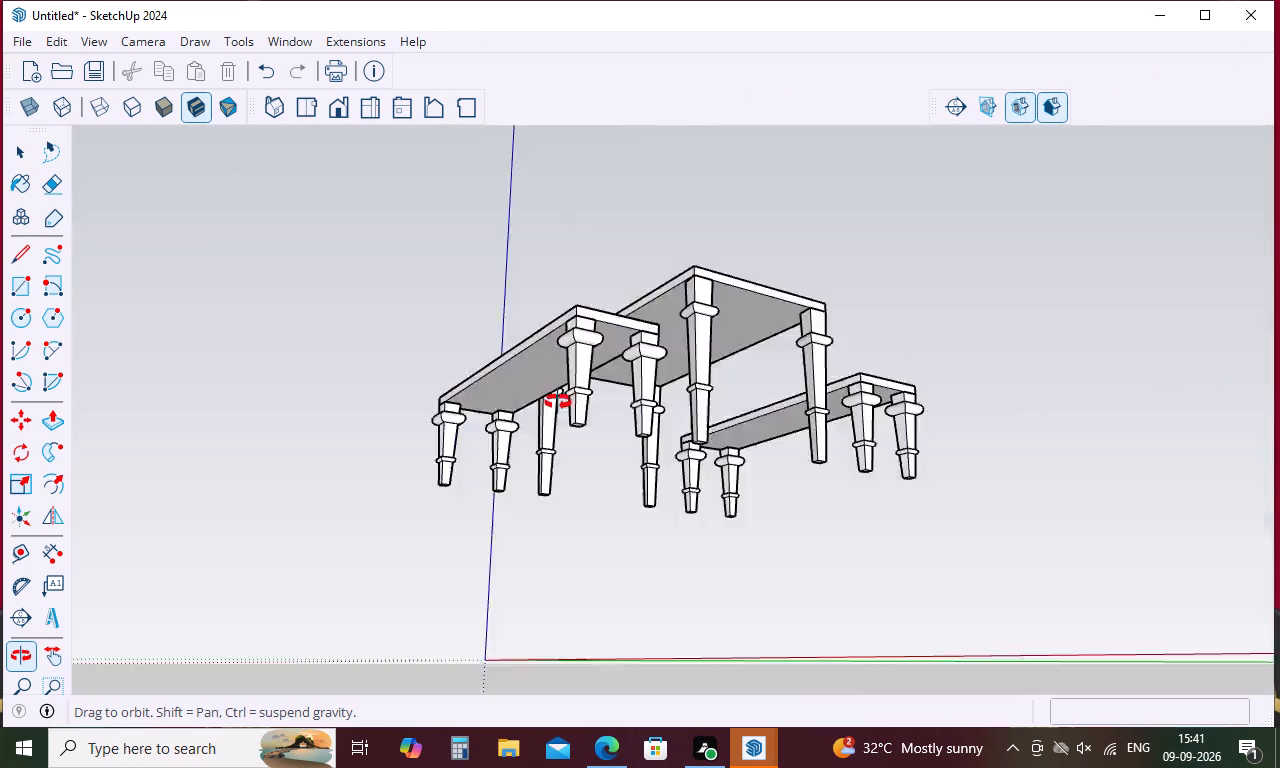
middle_click_drag(558, 402, 728, 445)
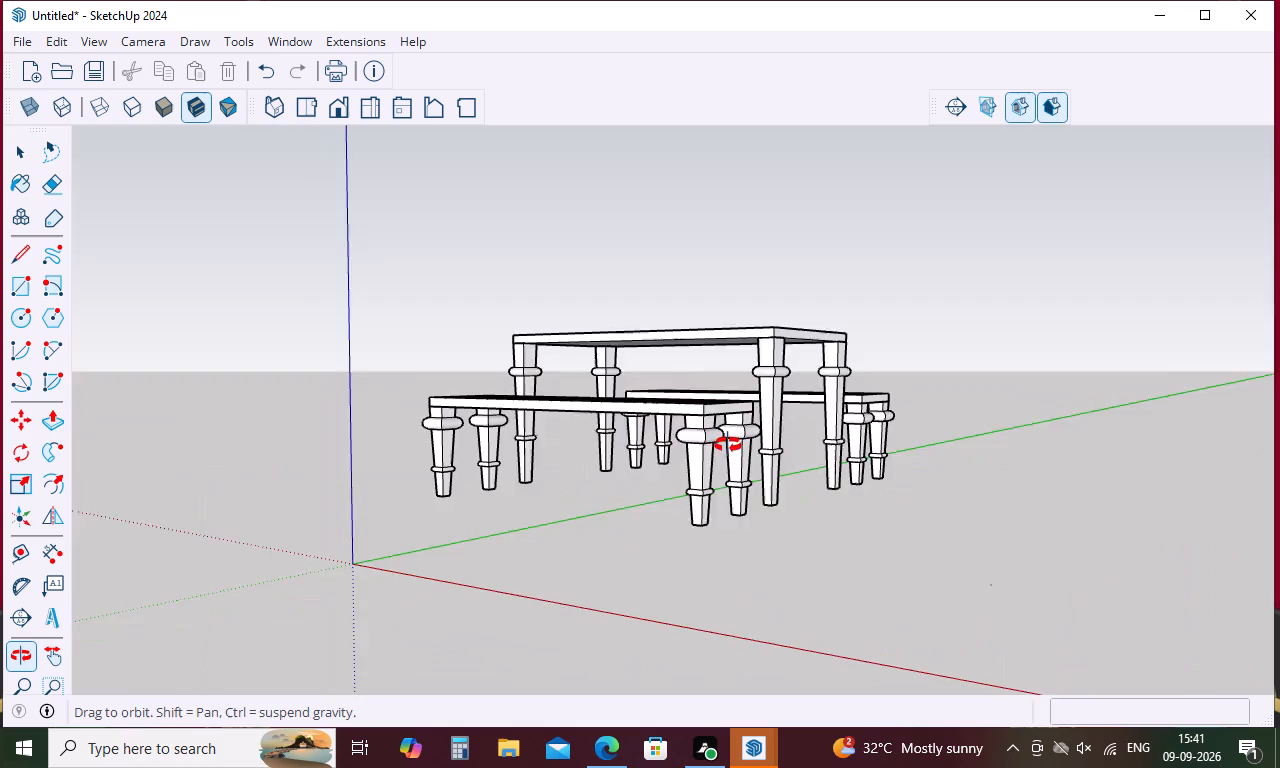
middle_click_drag(728, 445, 932, 516)
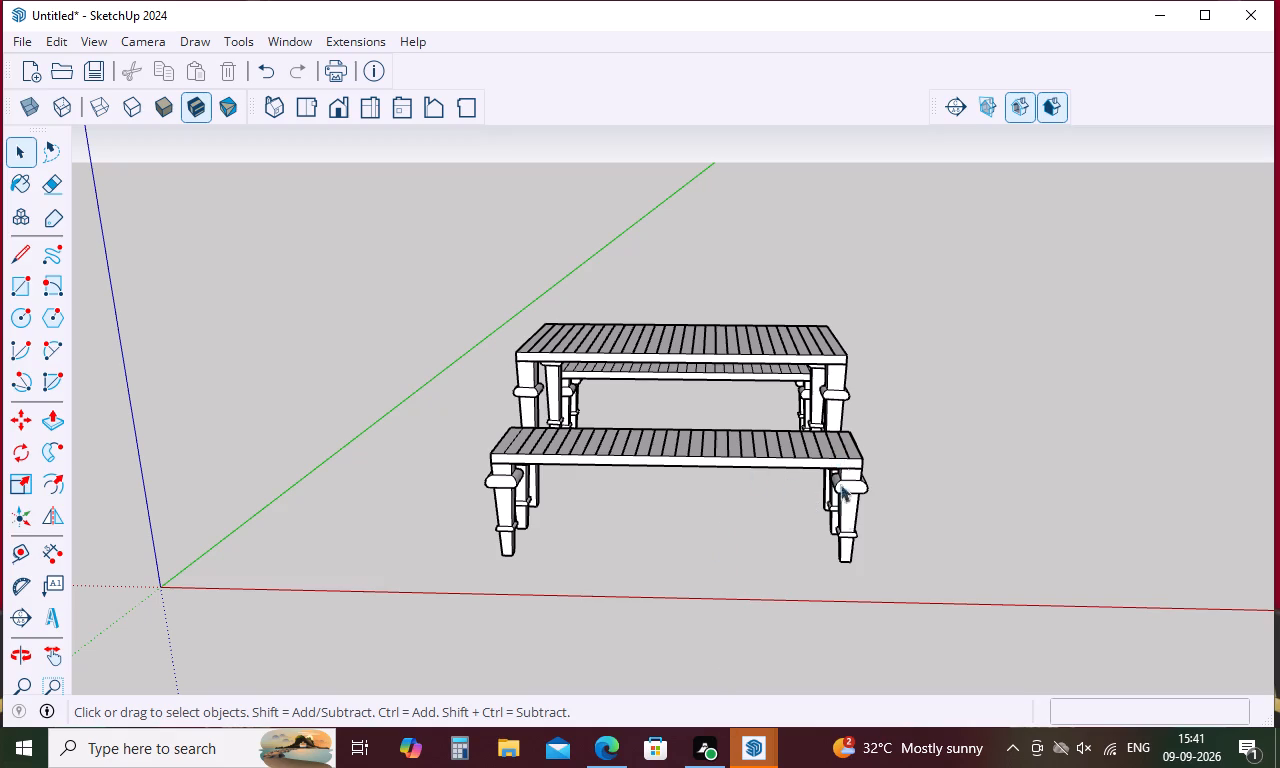
scroll(849, 553, "up", 3)
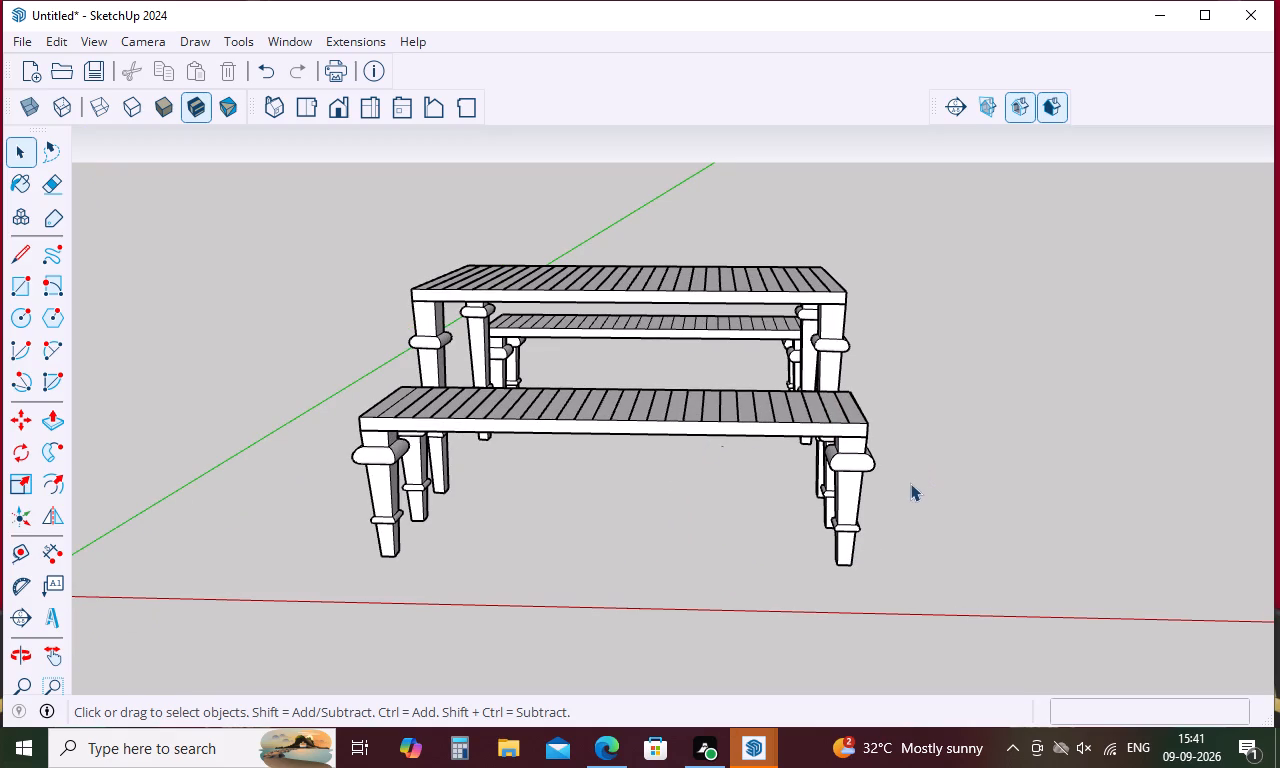
middle_click_drag(882, 539, 663, 530)
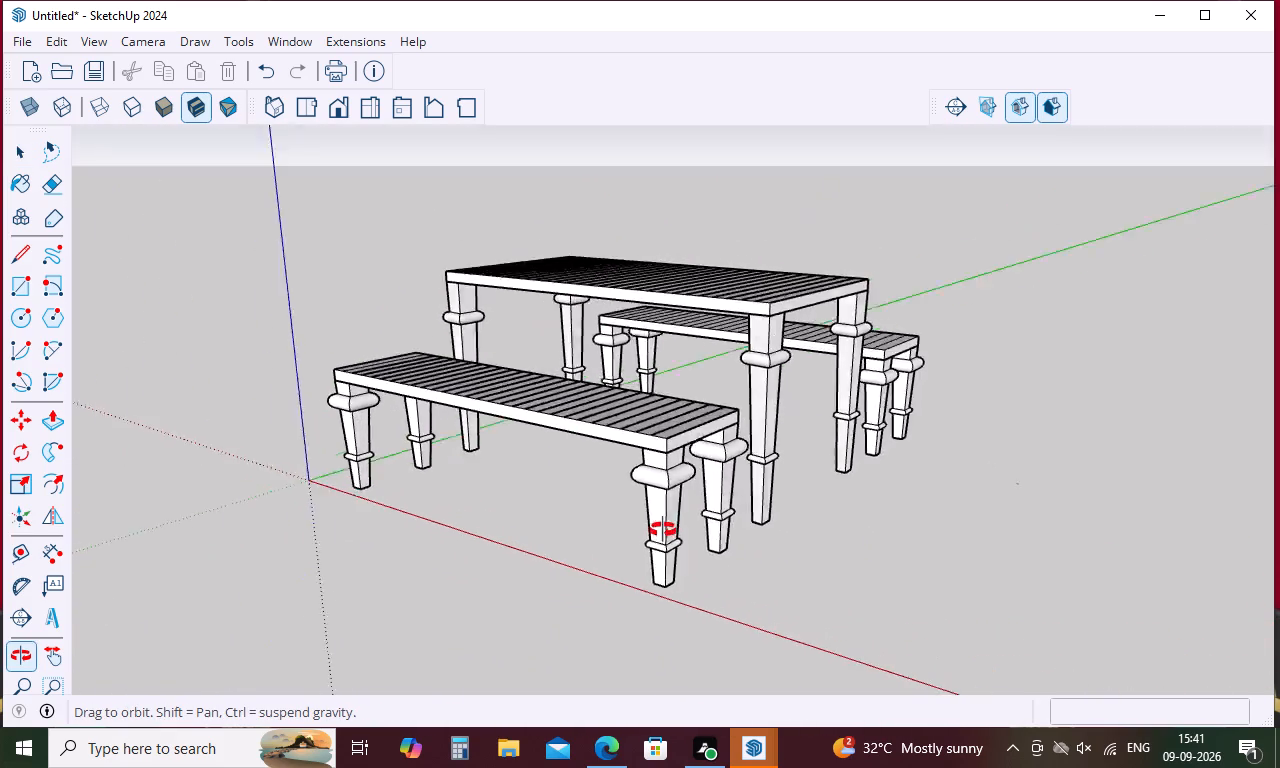
middle_click_drag(663, 530, 944, 502)
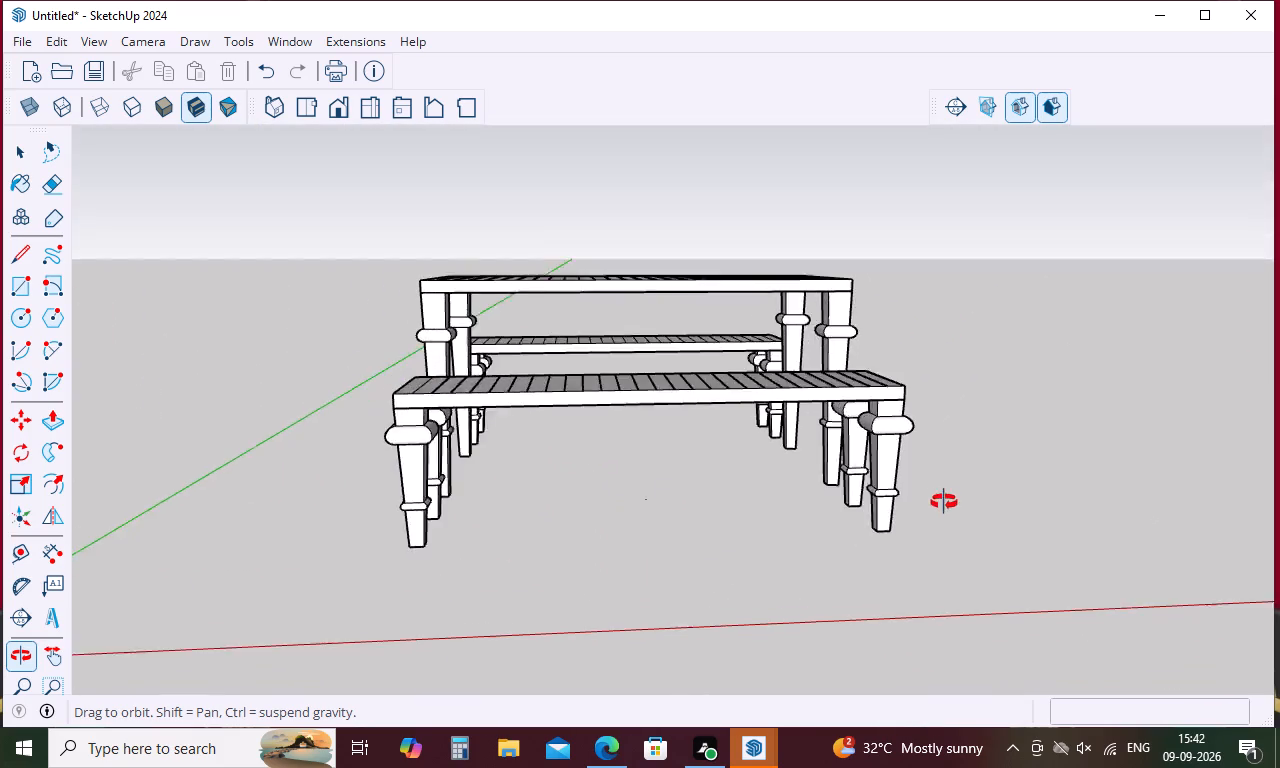
middle_click_drag(944, 502, 834, 614)
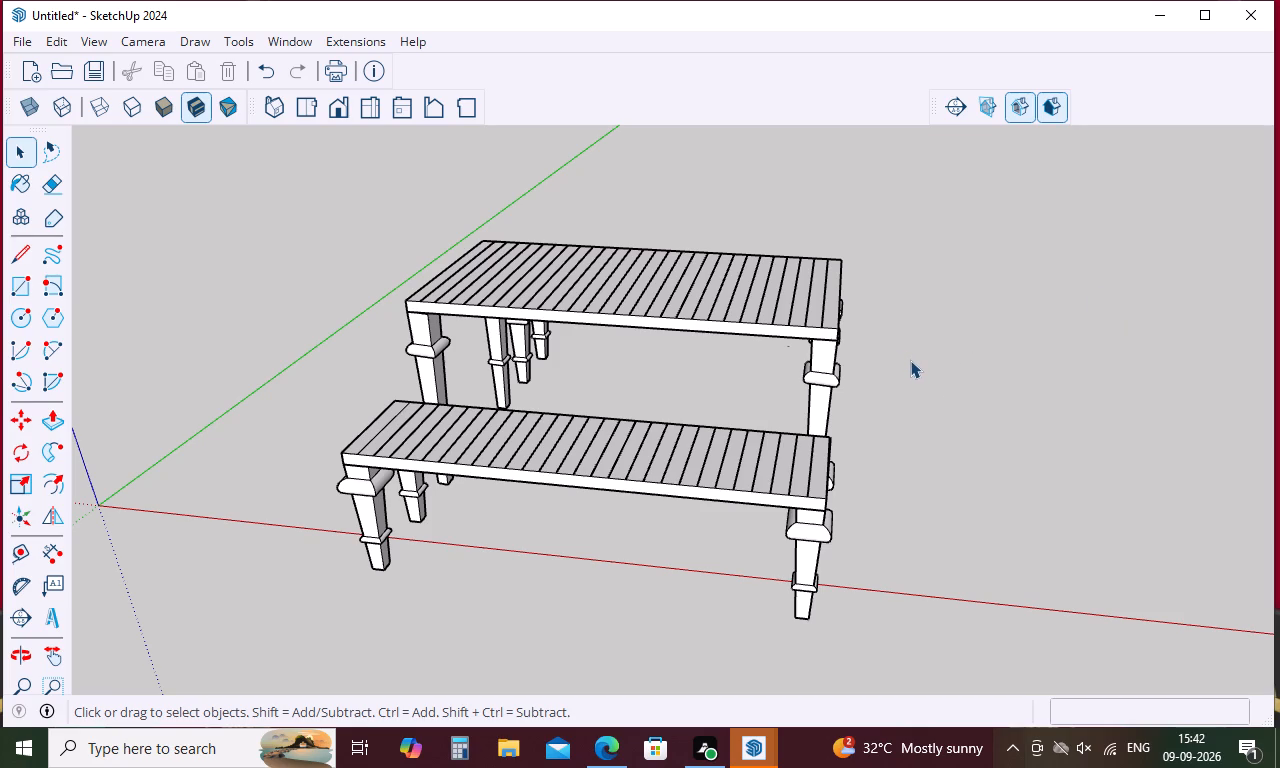
middle_click_drag(915, 358, 1062, 296)
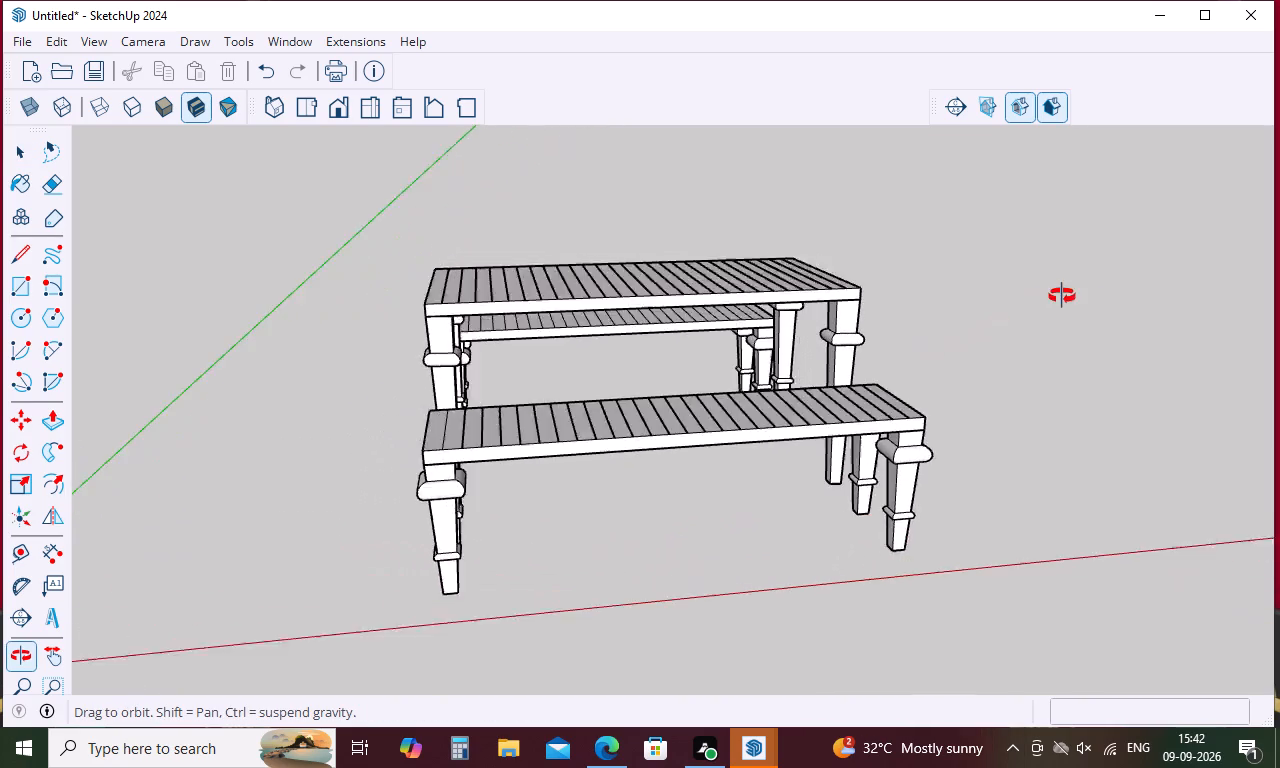
middle_click_drag(1062, 296, 1081, 338)
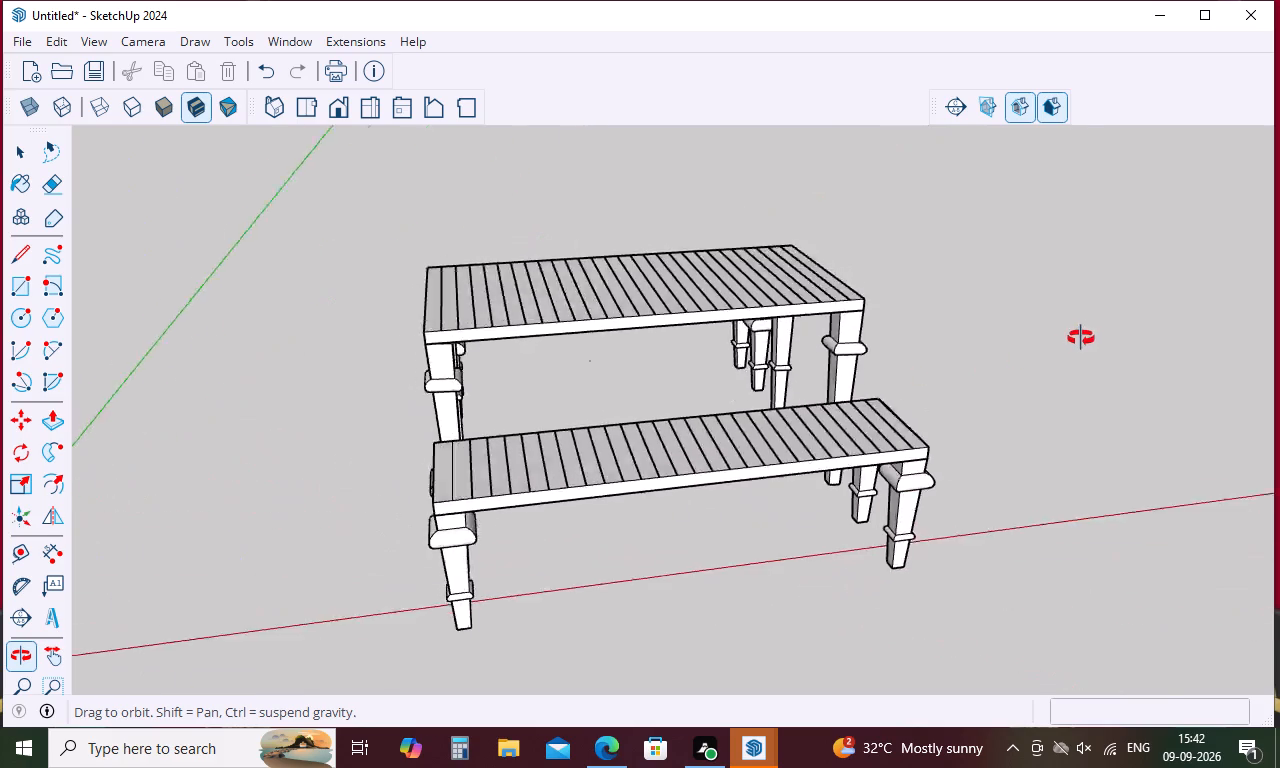
middle_click_drag(1081, 338, 1029, 272)
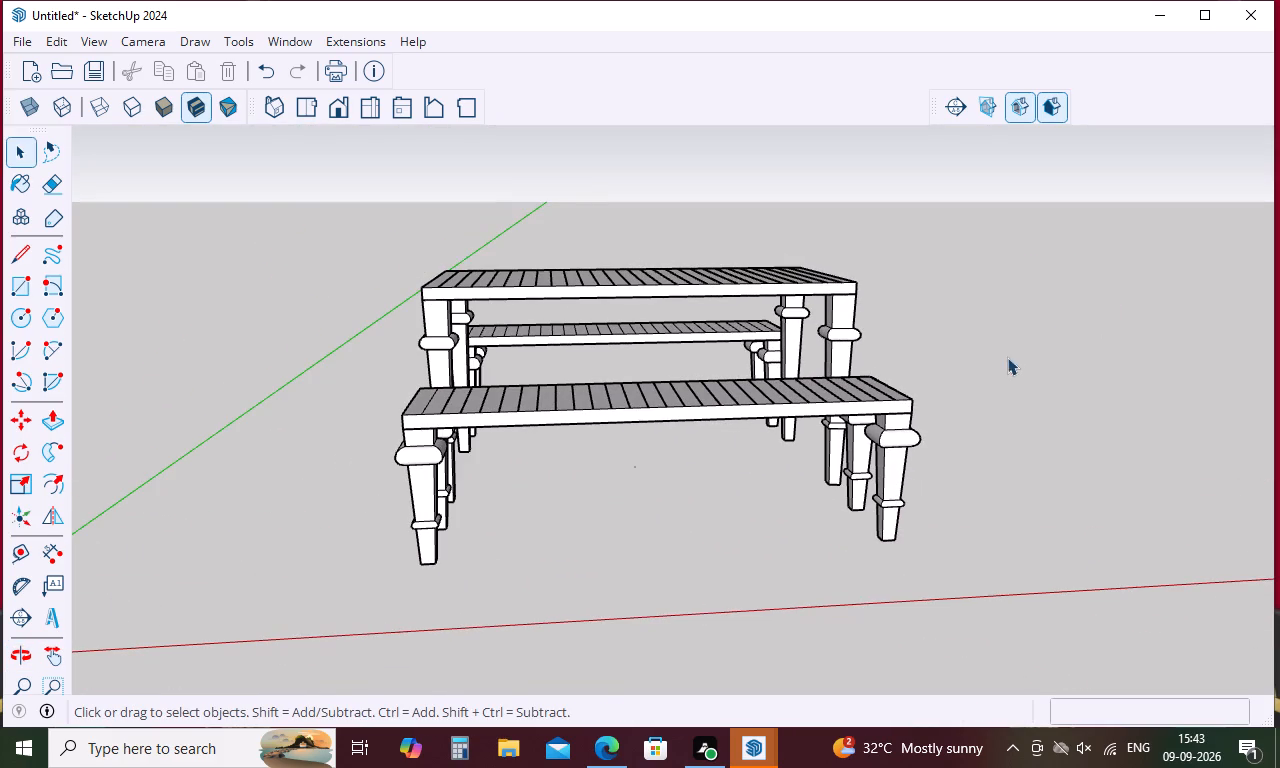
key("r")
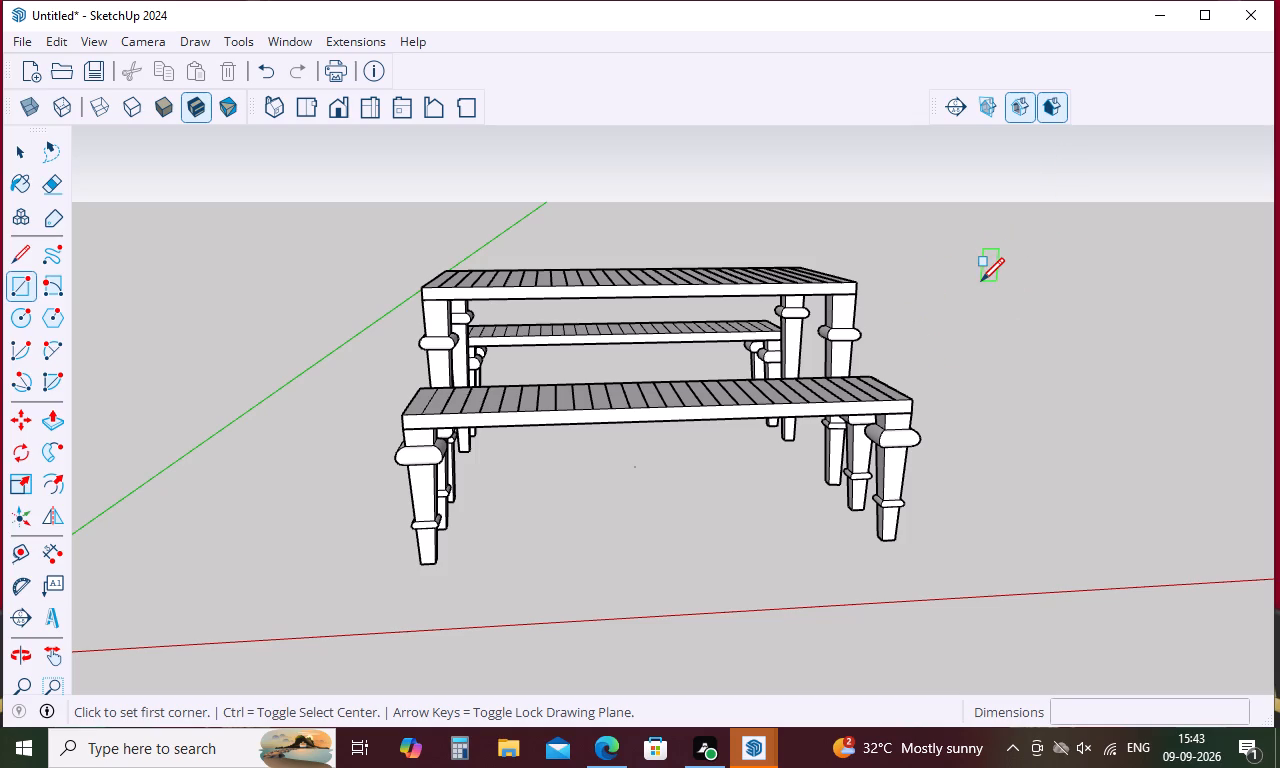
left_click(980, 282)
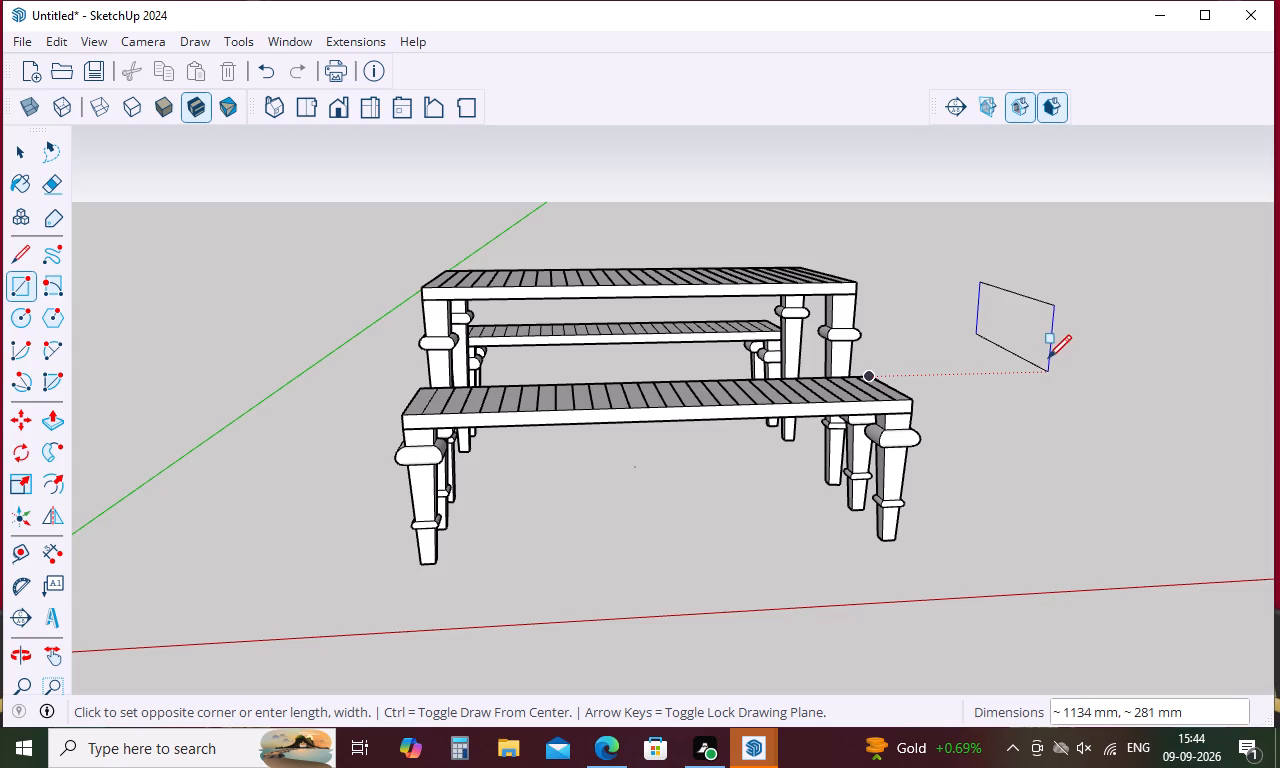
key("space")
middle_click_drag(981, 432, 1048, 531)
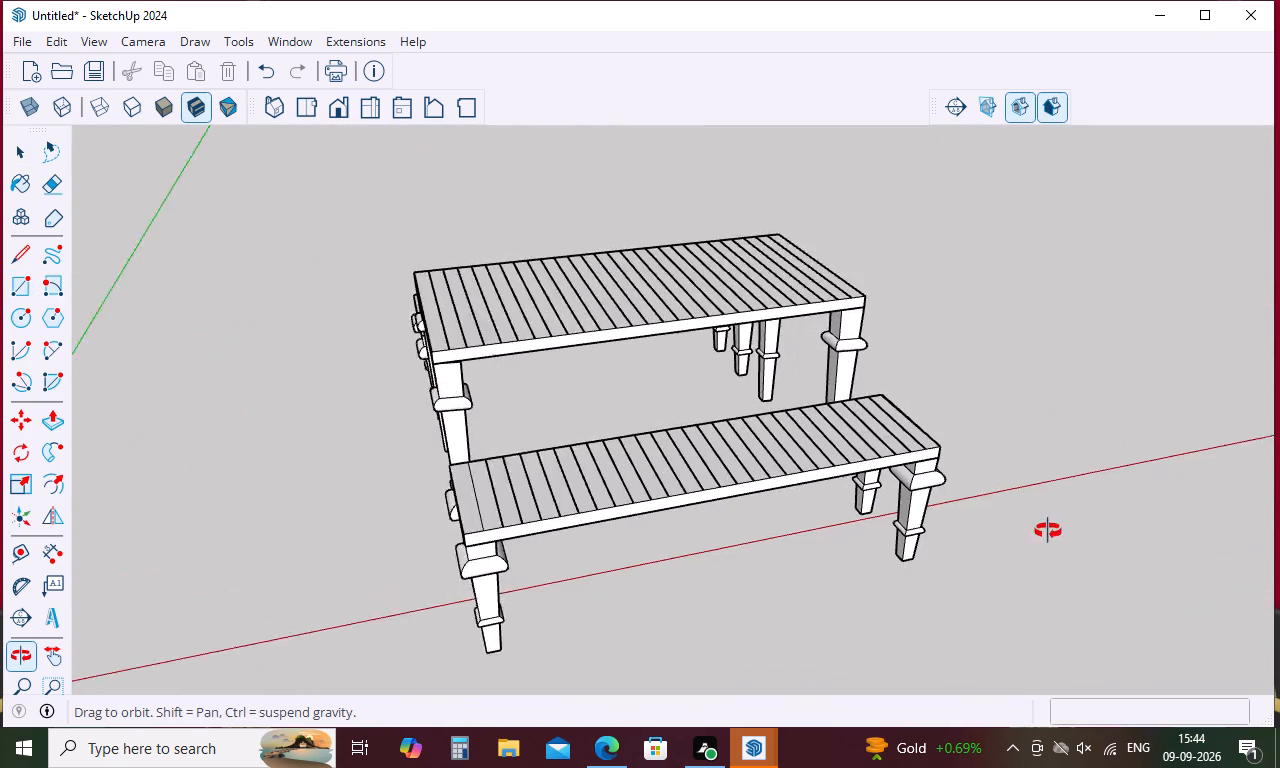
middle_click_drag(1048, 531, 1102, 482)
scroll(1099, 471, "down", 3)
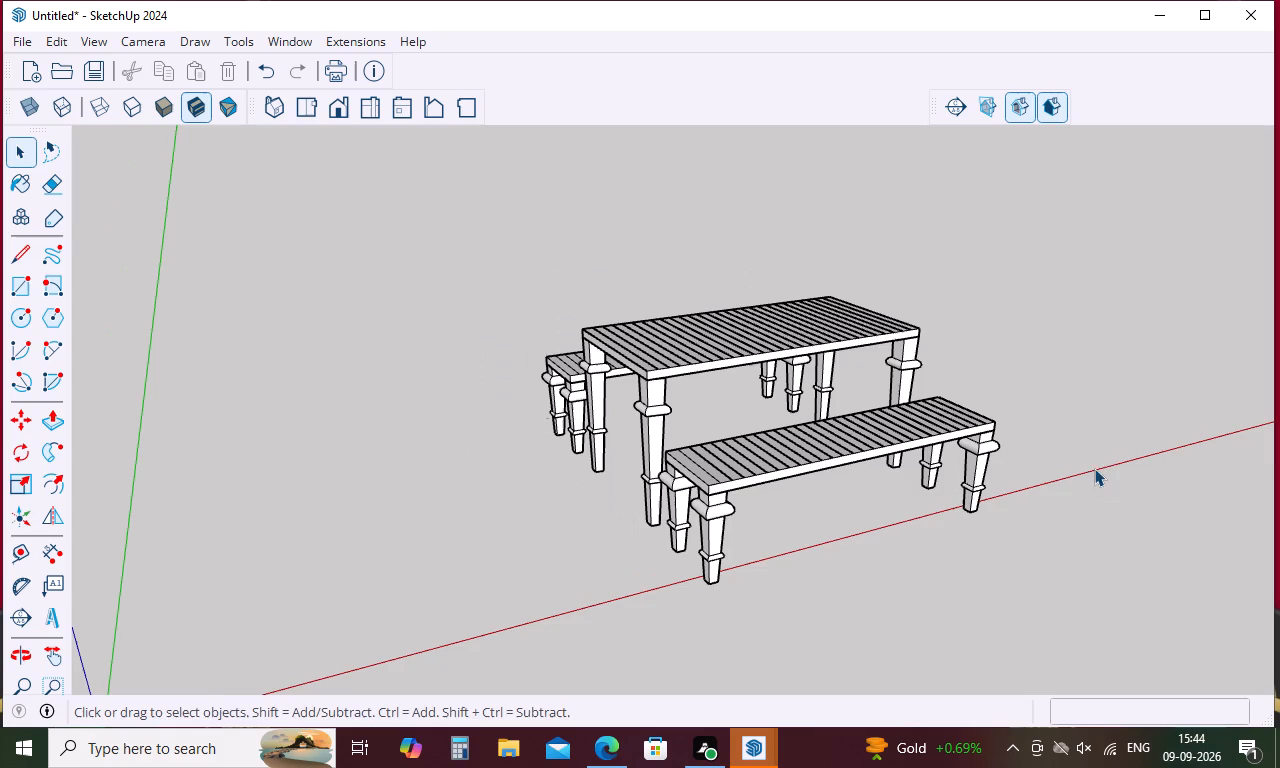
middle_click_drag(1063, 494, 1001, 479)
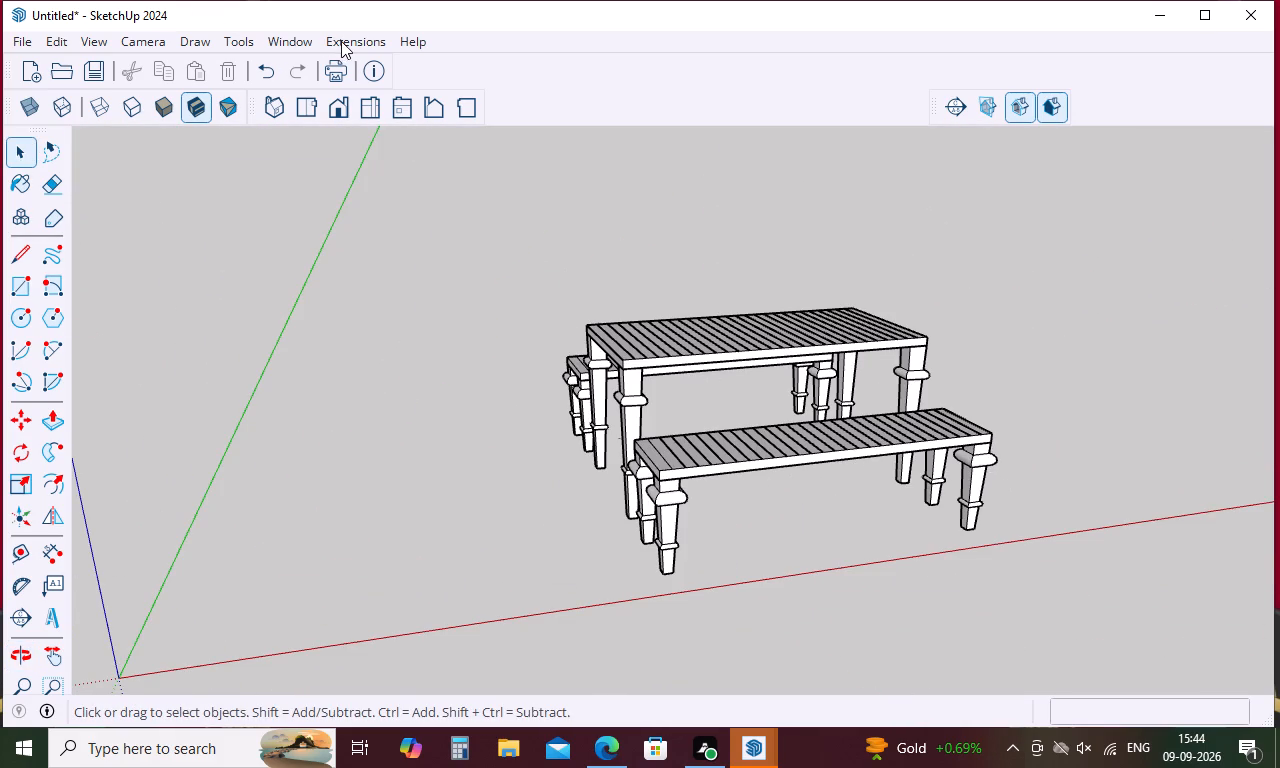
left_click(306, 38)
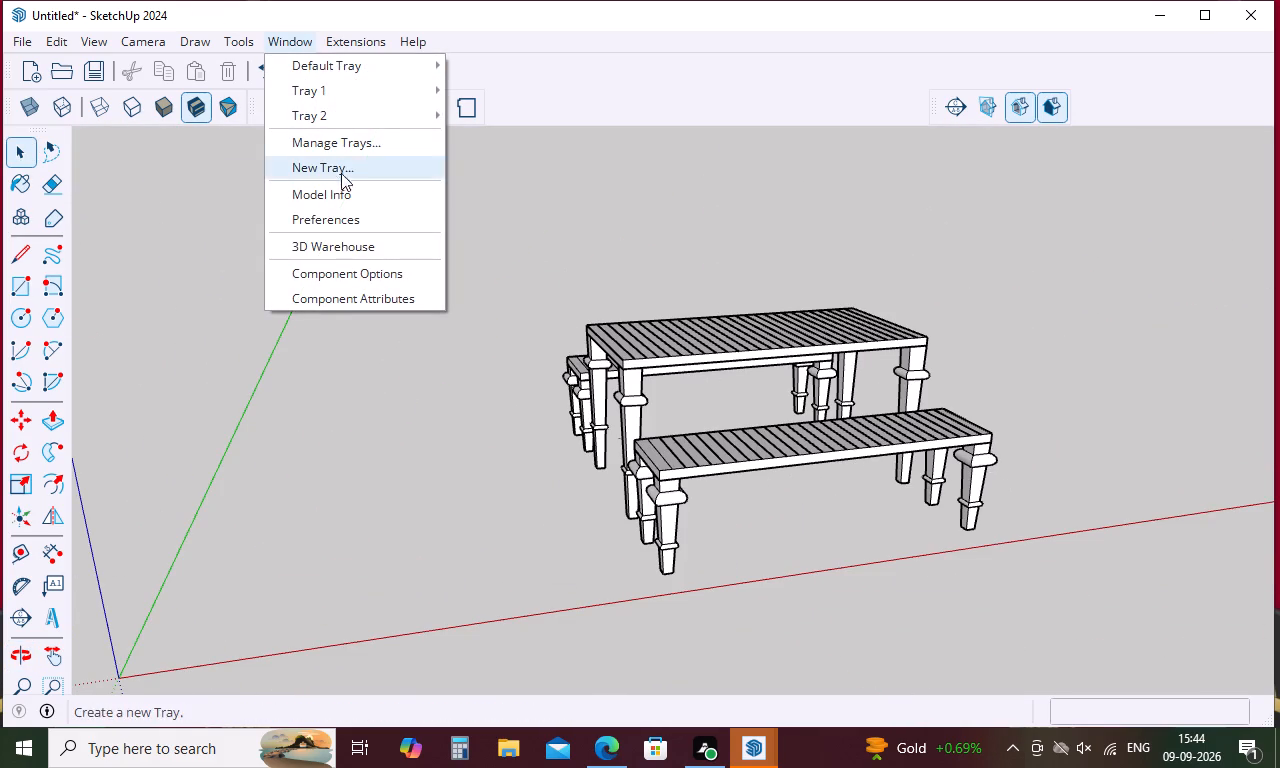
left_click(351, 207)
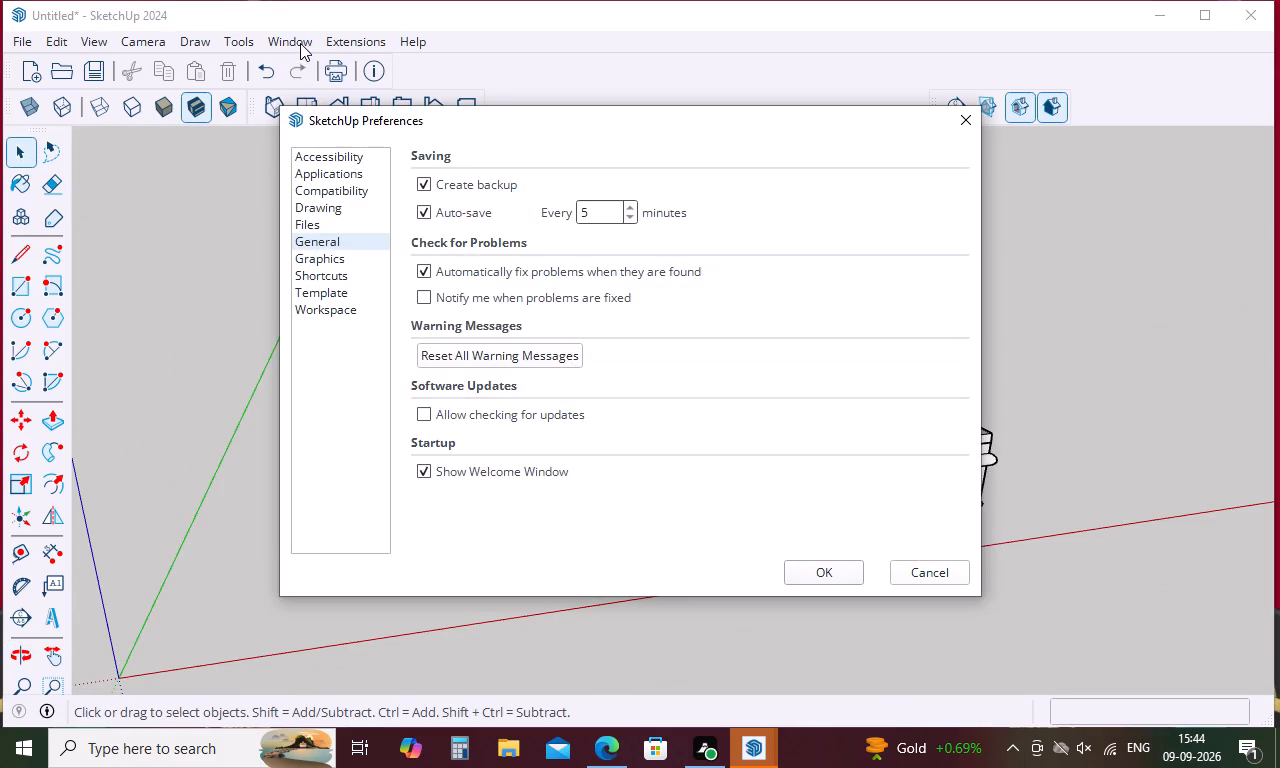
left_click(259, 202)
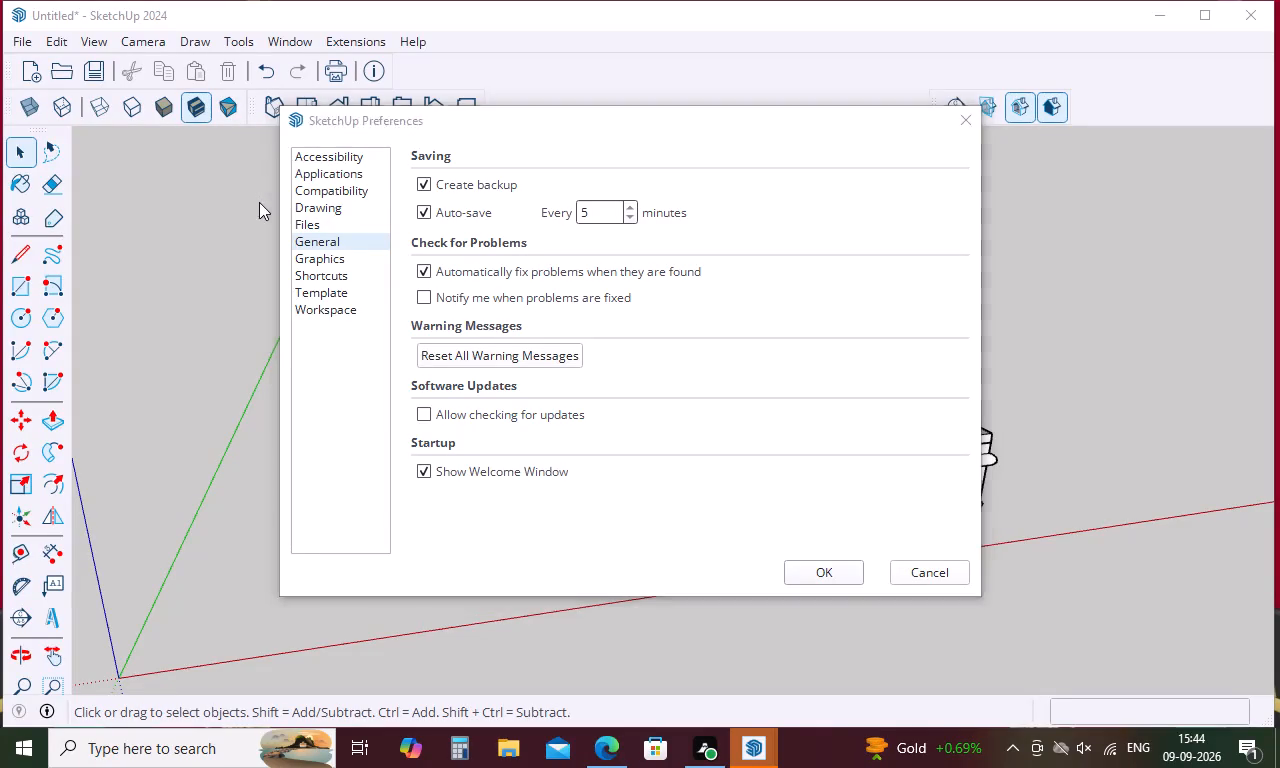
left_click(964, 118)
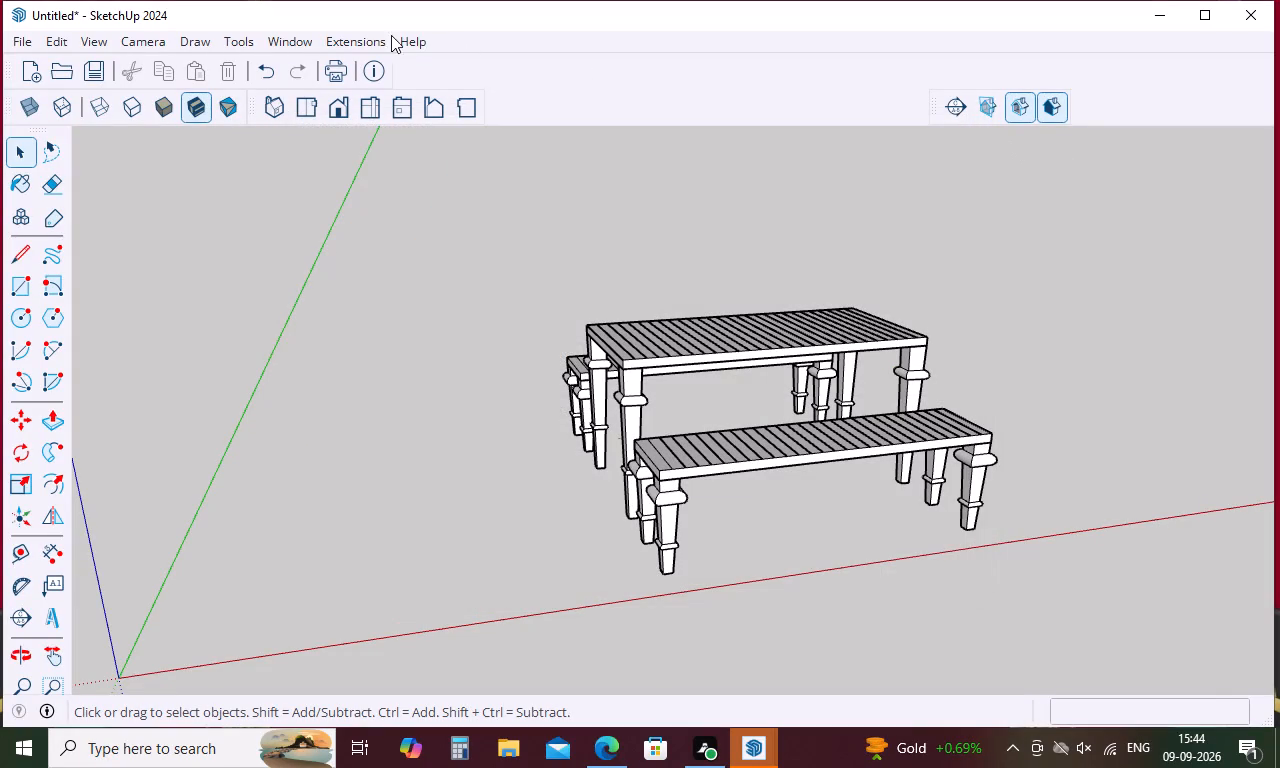
Try the Engineering format for the model's measurement units and settle on the Architectural format.
left_click(288, 42)
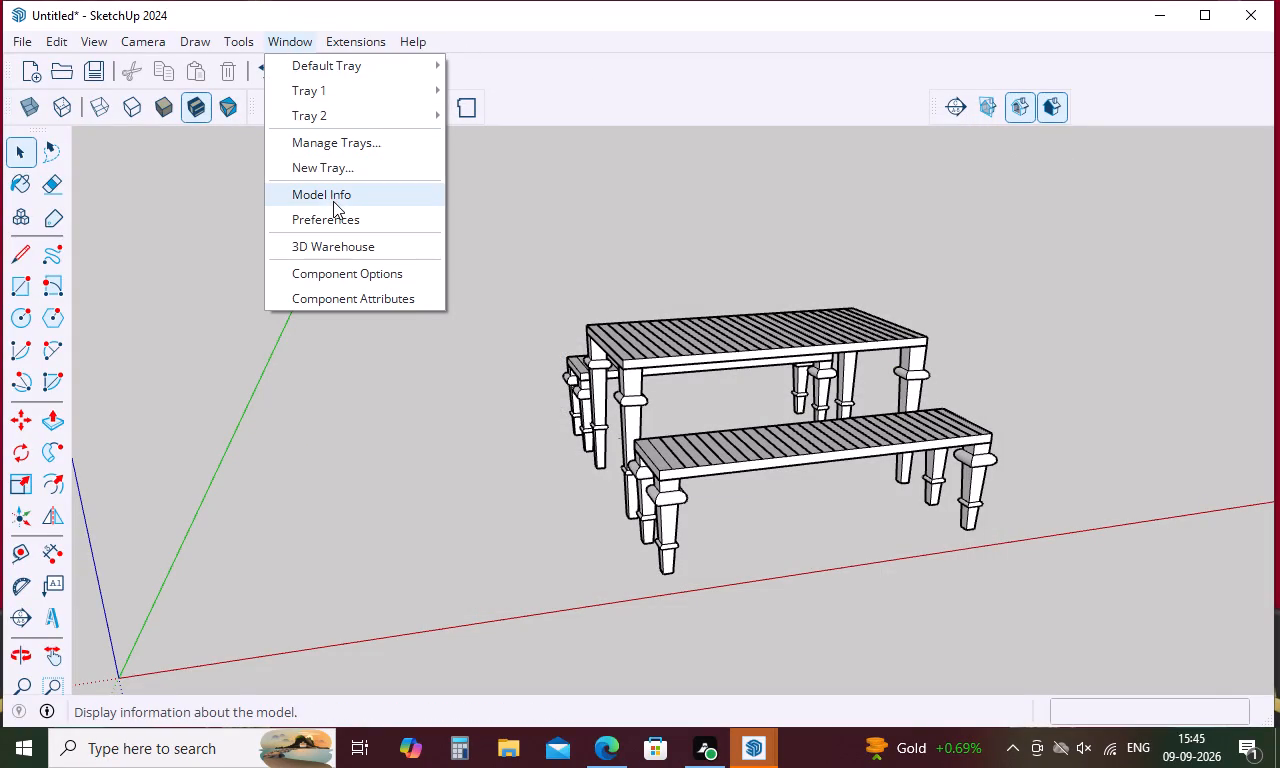
left_click(333, 201)
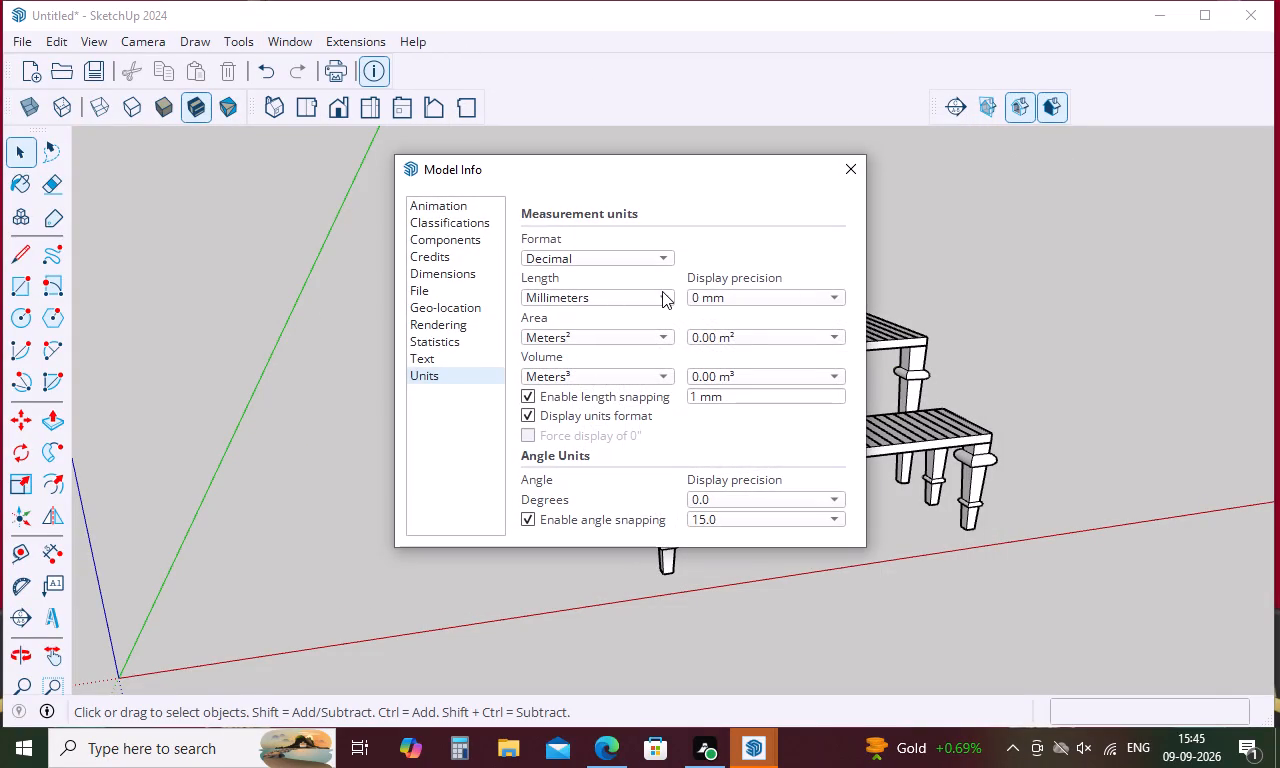
left_click(662, 255)
left_click(638, 243)
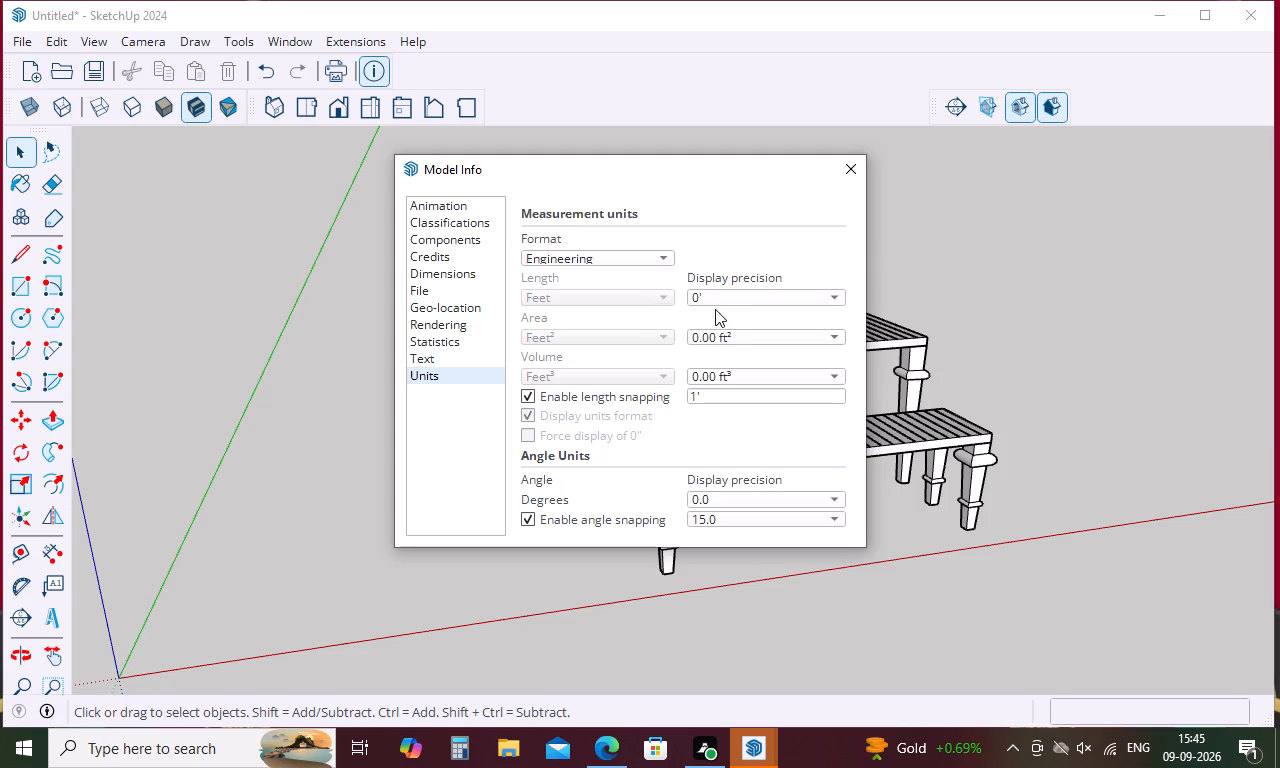
left_click(838, 300)
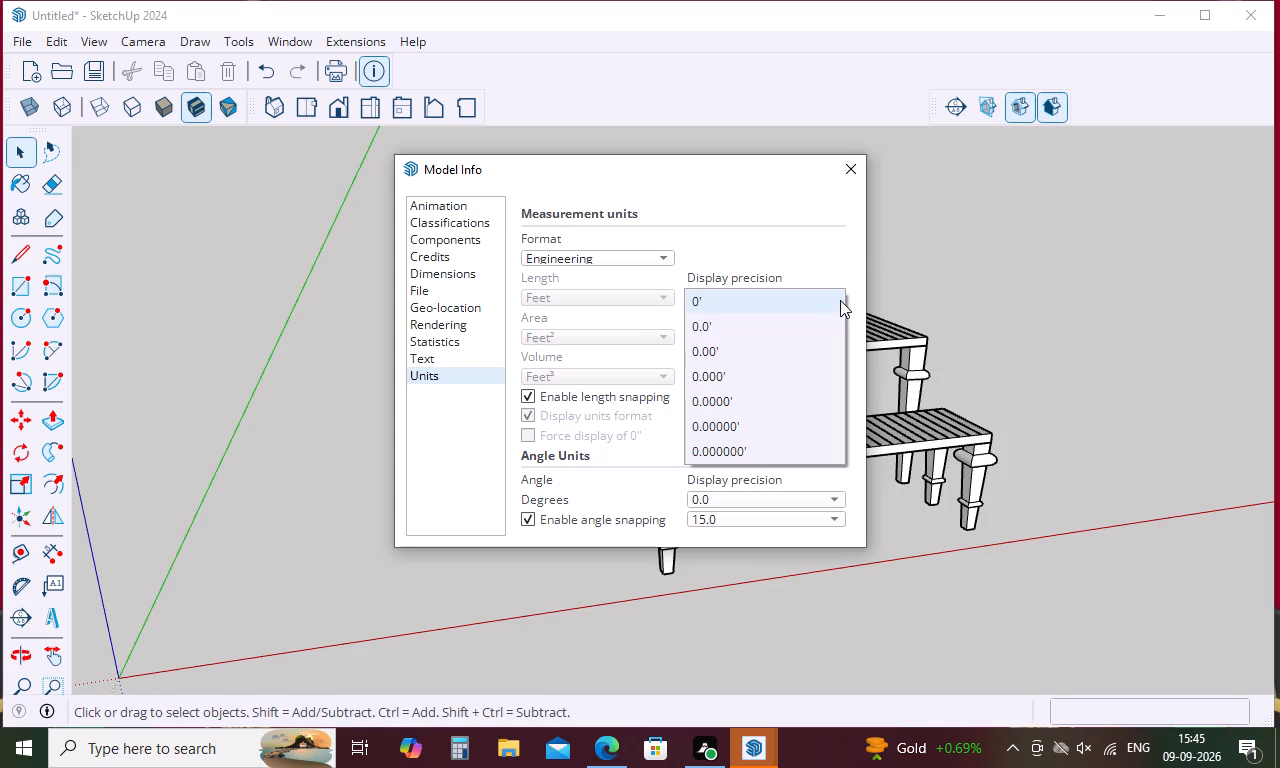
left_click(829, 243)
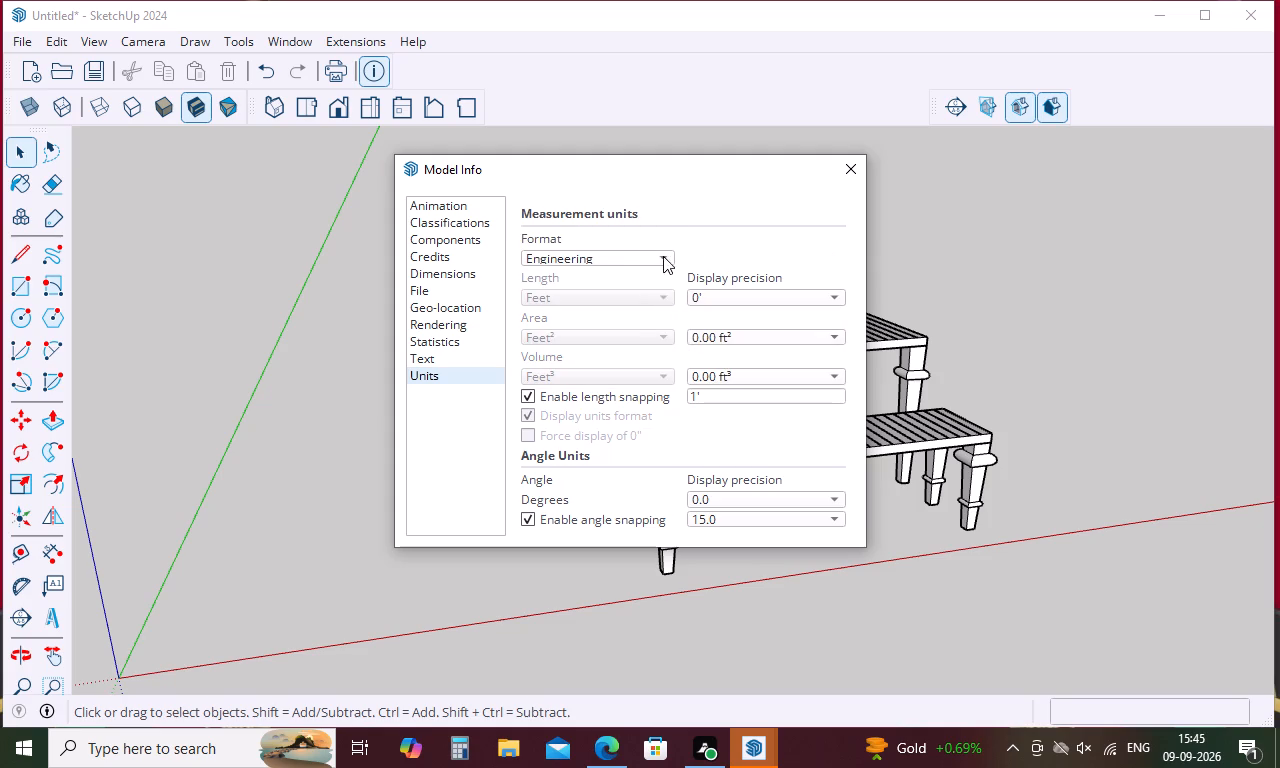
left_click(664, 256)
left_click(618, 235)
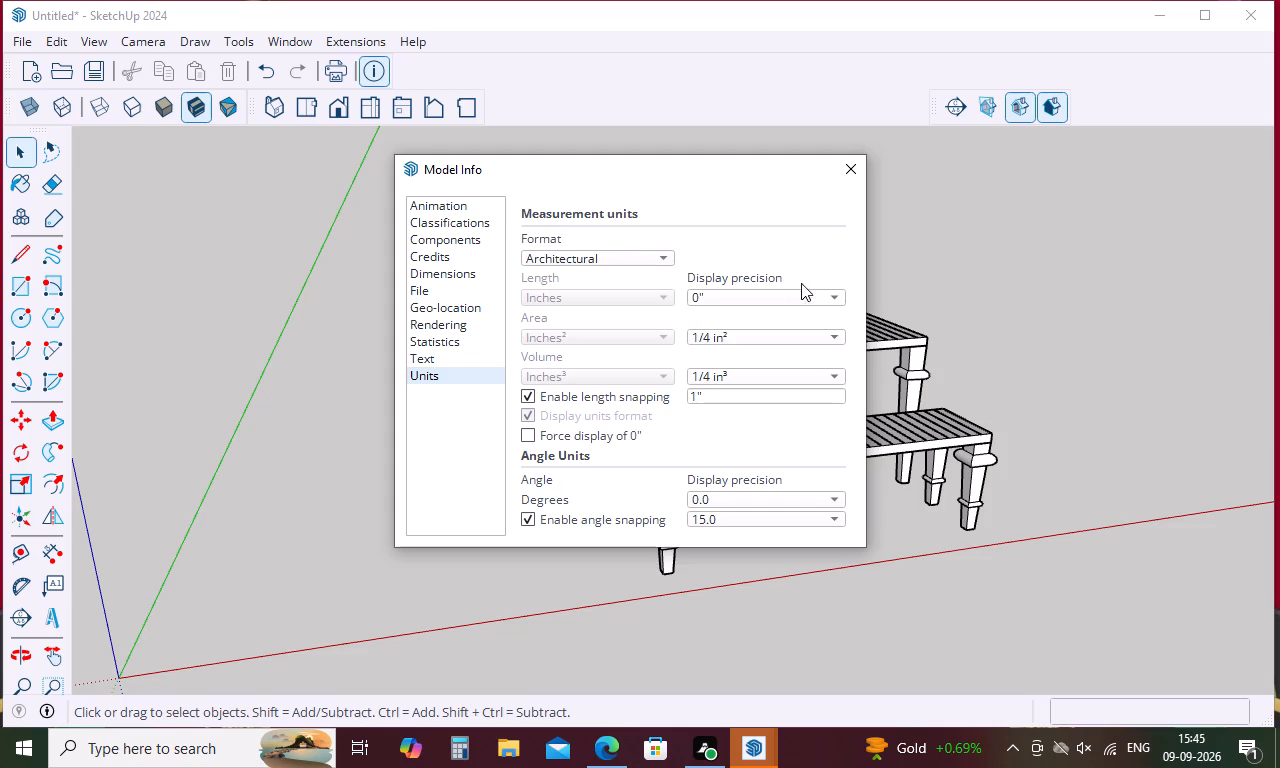
left_click(818, 246)
left_click(856, 167)
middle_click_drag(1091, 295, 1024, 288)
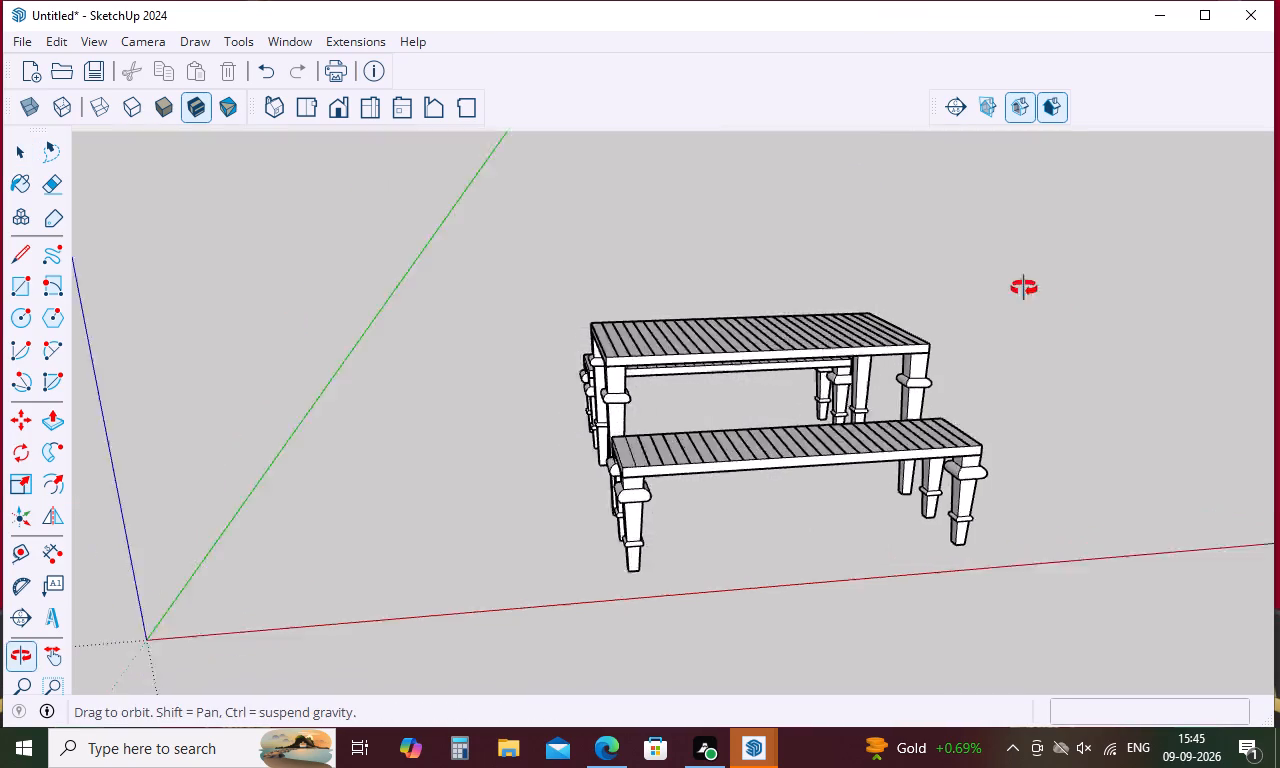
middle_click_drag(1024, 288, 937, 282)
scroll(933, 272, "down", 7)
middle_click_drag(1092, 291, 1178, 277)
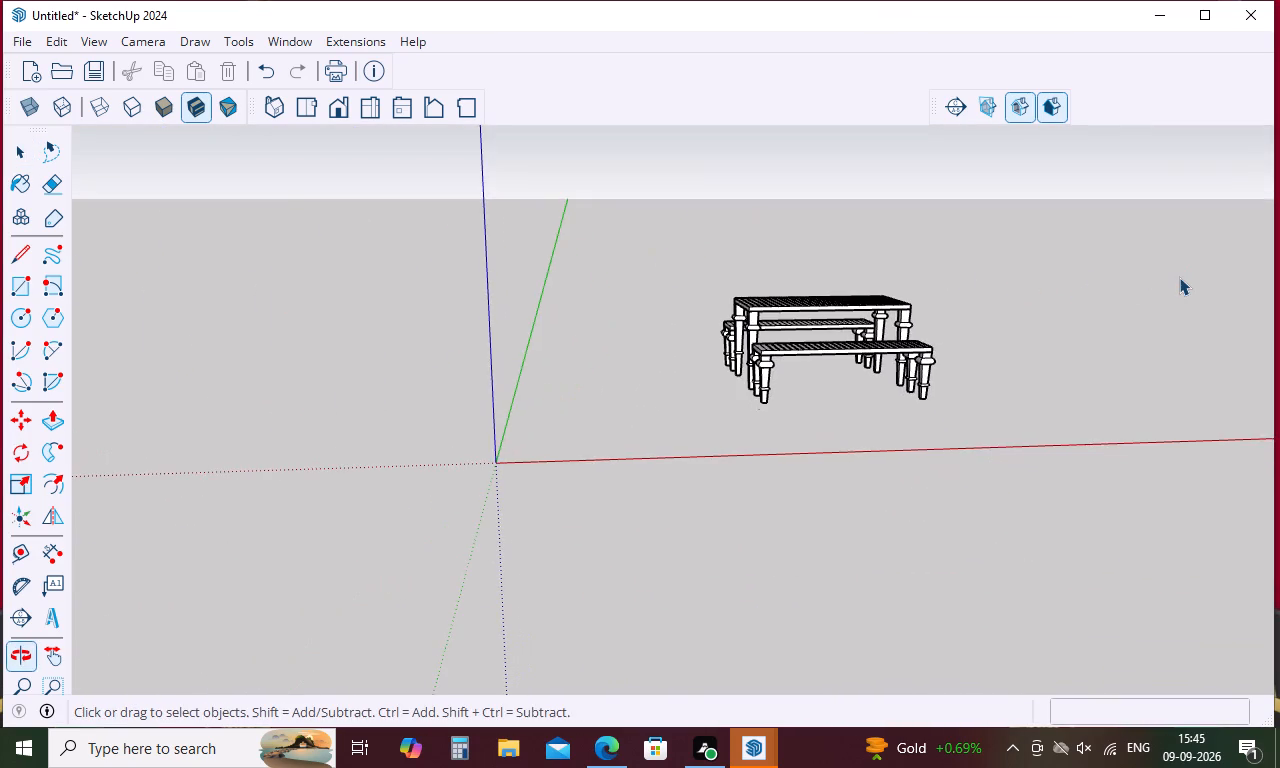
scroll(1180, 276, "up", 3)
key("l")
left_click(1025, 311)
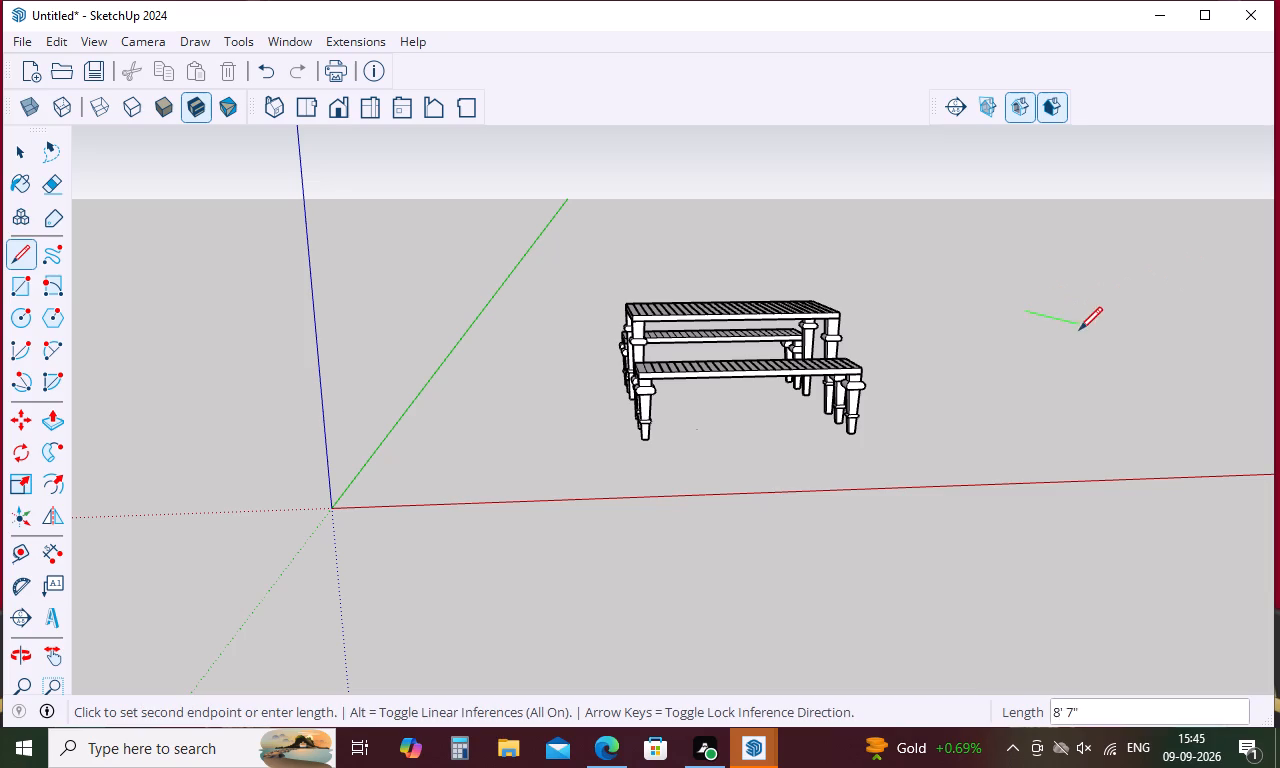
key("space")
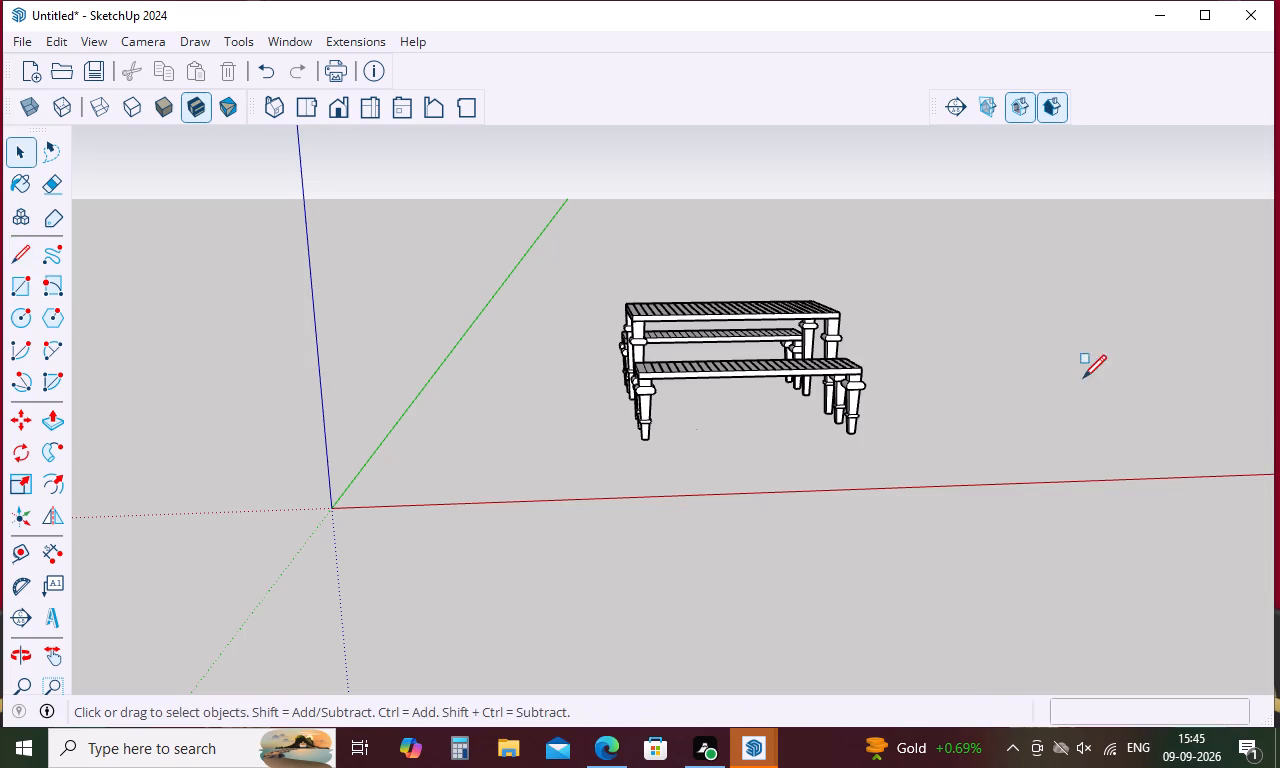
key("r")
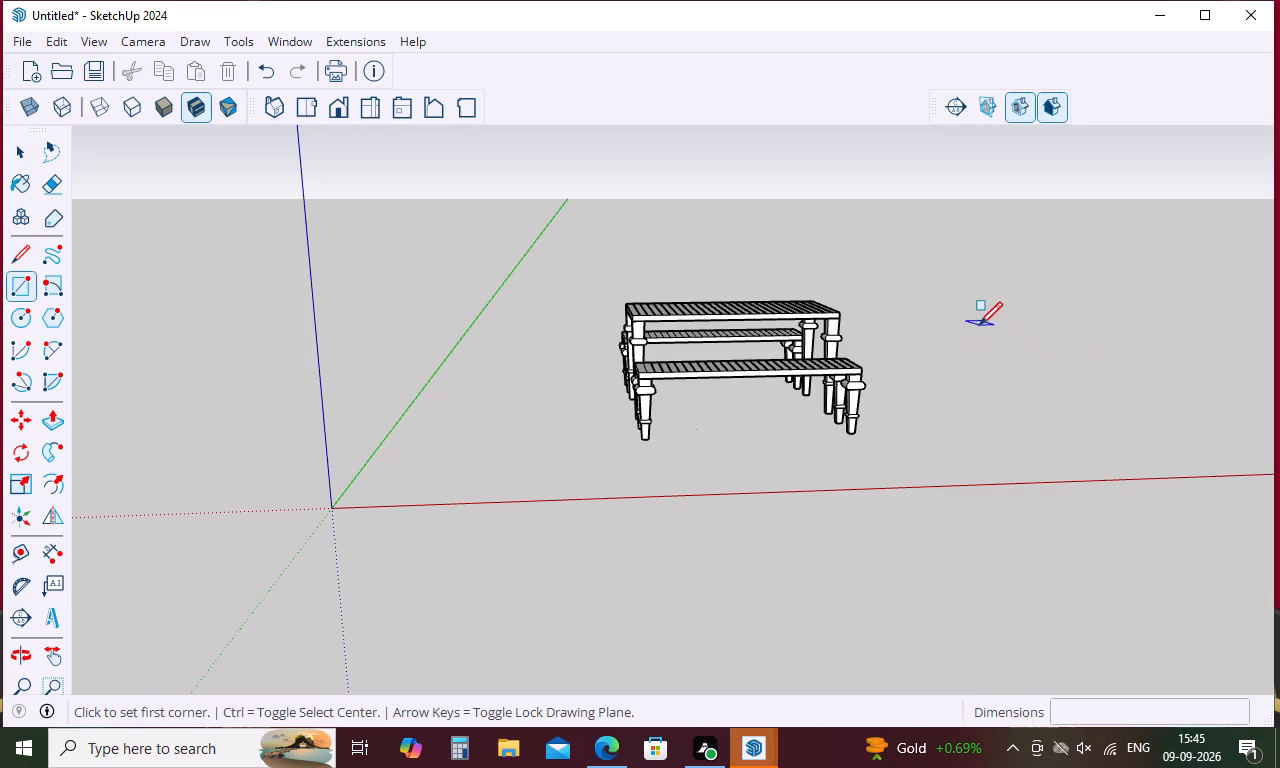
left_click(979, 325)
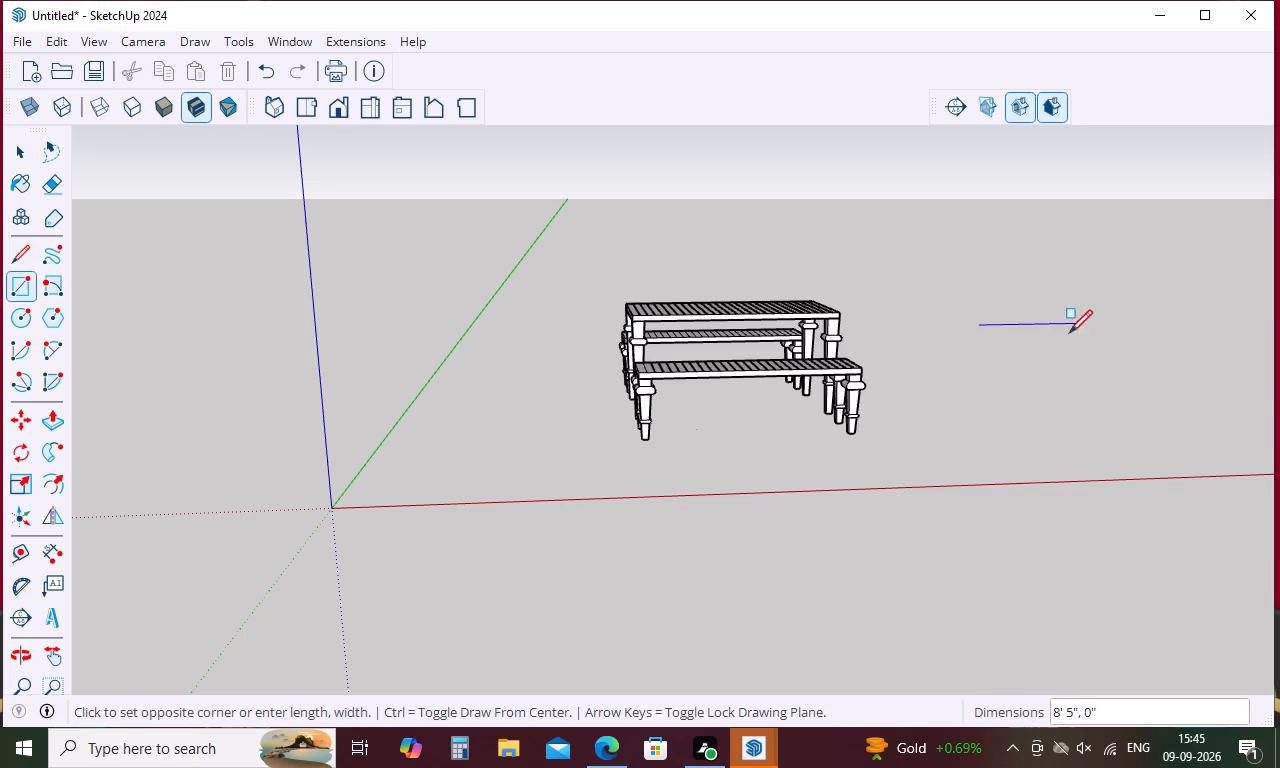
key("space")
Draw a 36 by 36 inch square on the ground beyond the table and benches.
key("r")
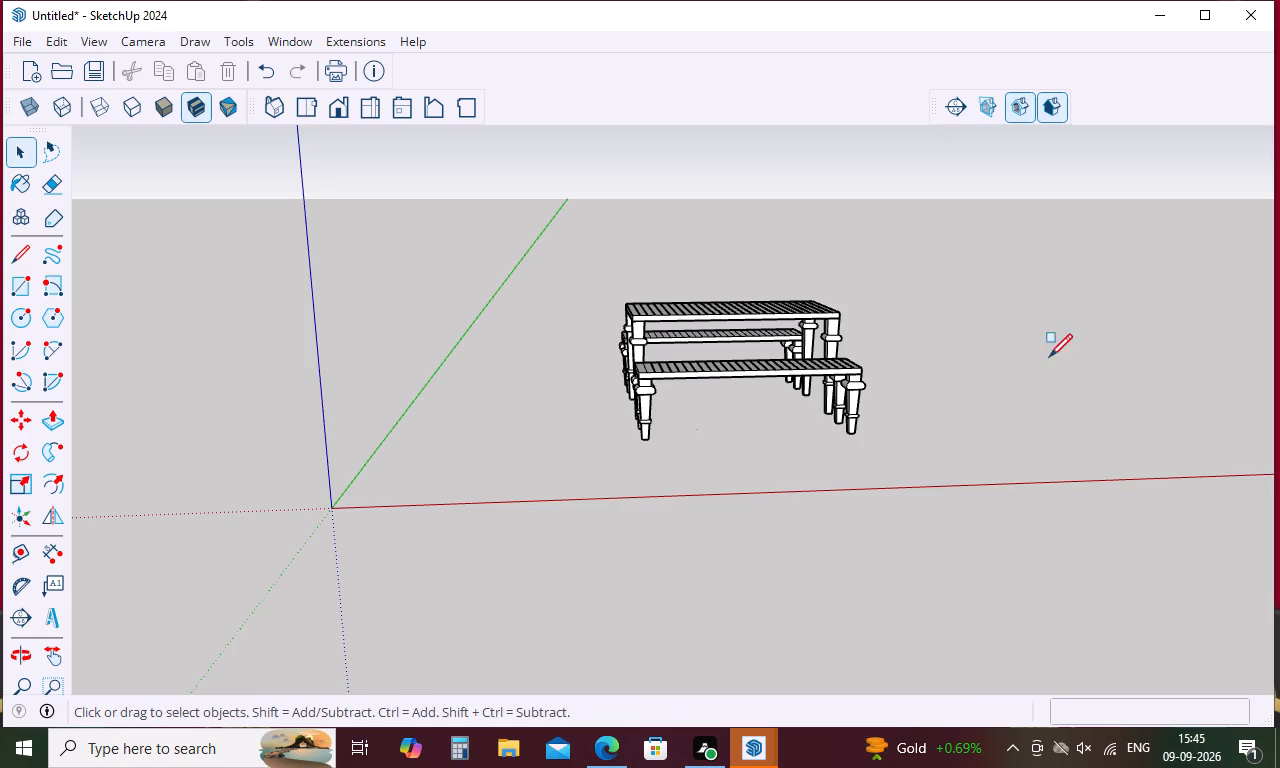
left_click(959, 334)
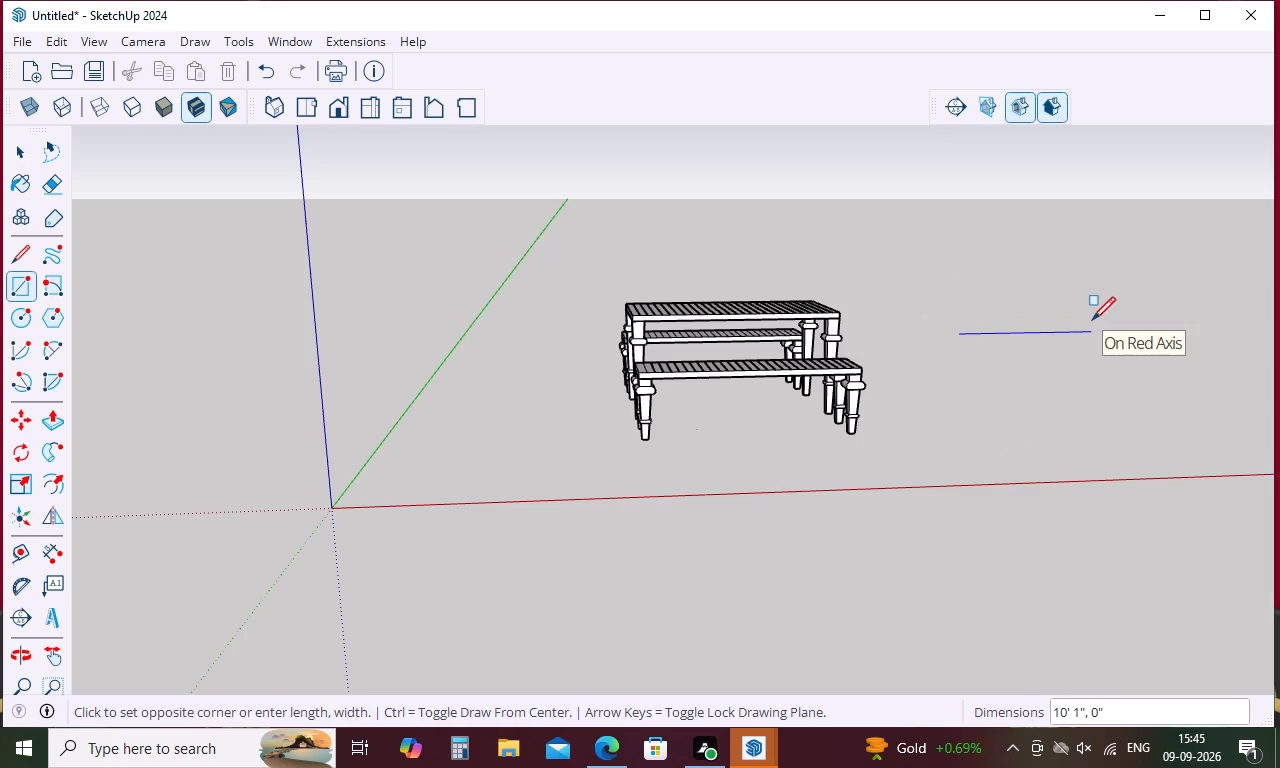
key("3")
key("6")
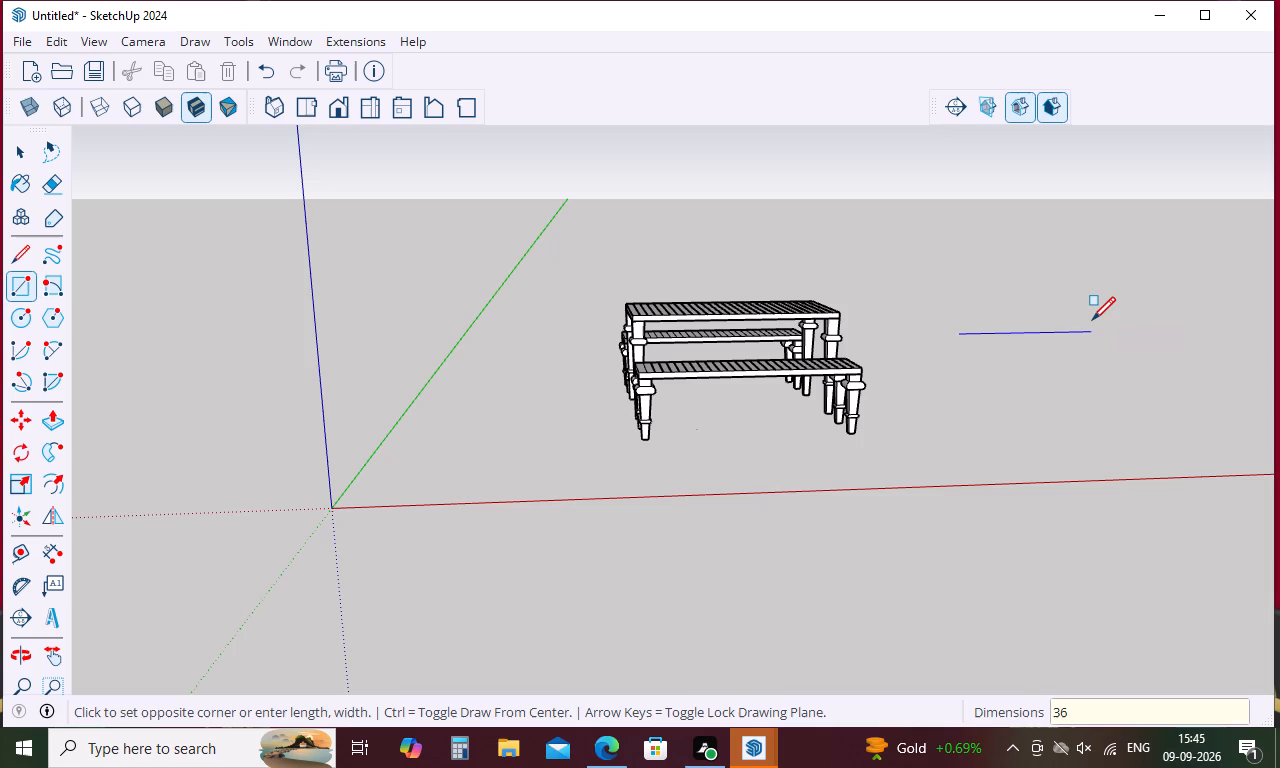
key("comma")
type("36")
key("Return")
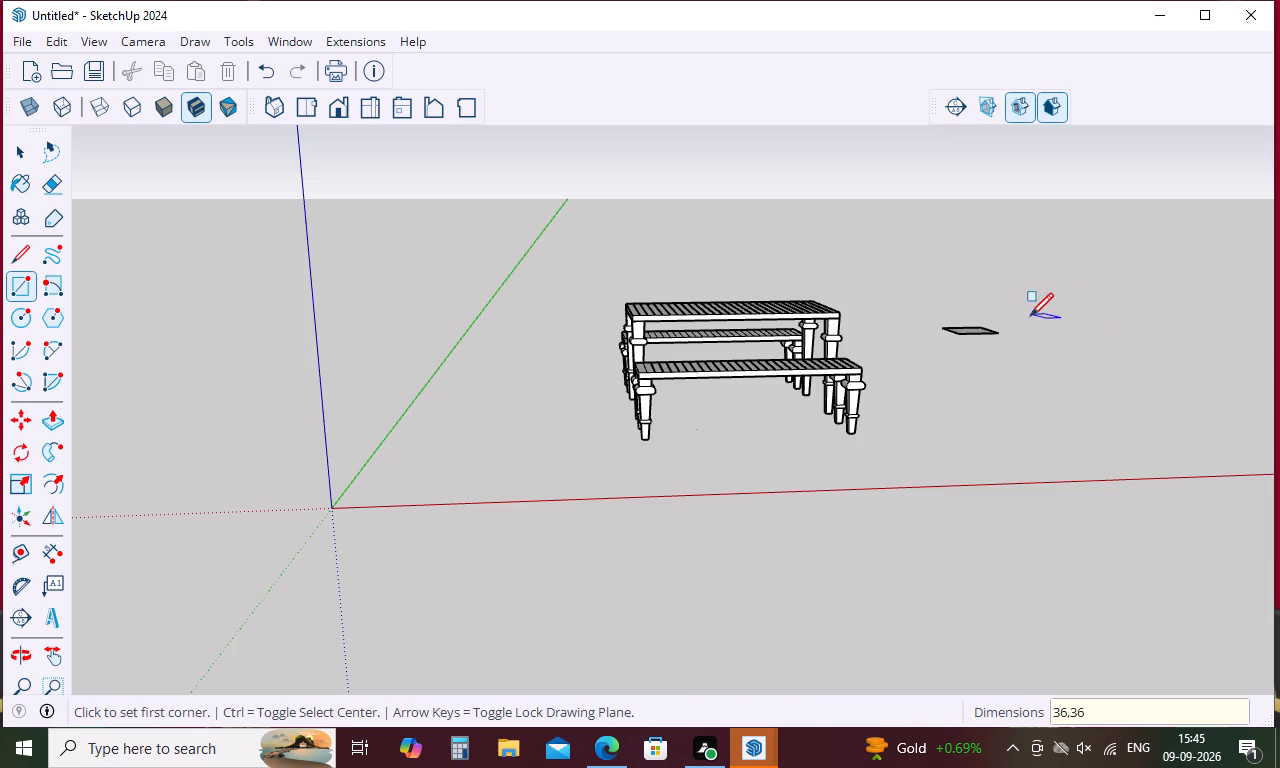
scroll(999, 296, "up", 4)
key("space")
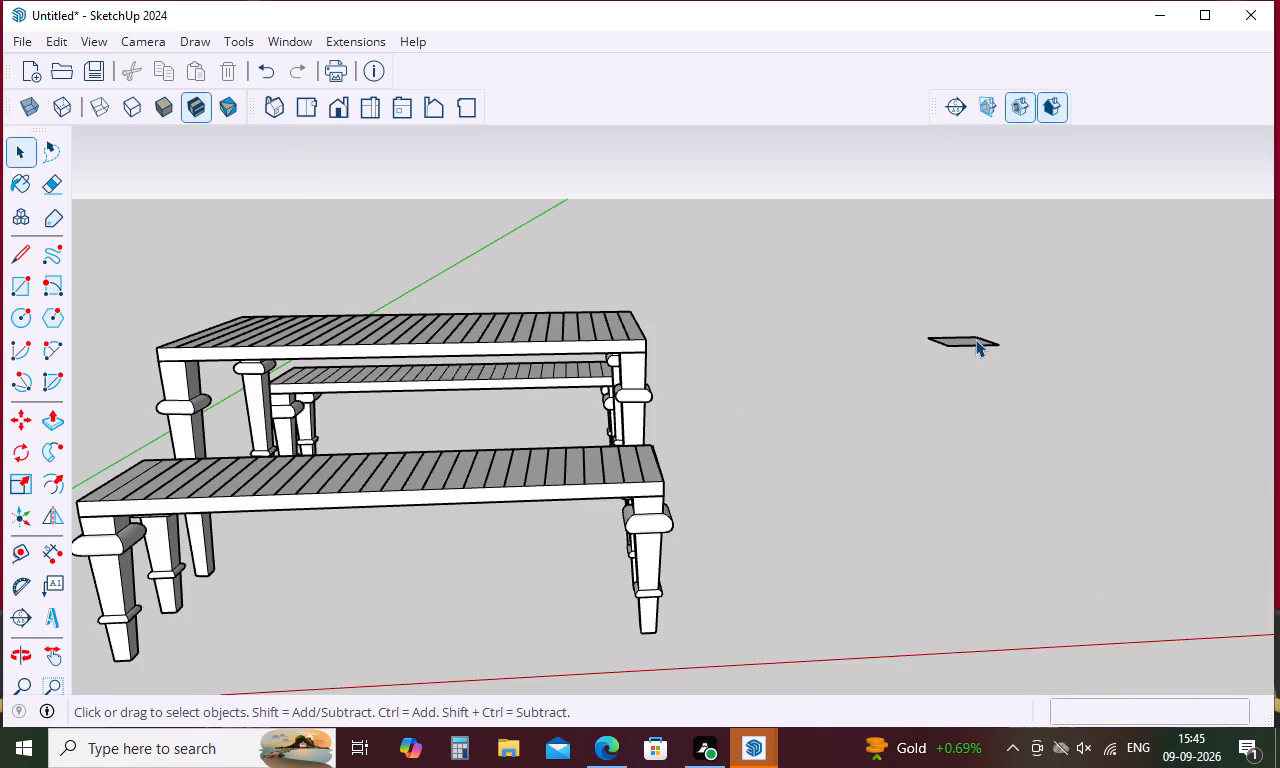
Move the whole 36-inch square about 29' 2" across to the open area beside the front bench.
triple_click(975, 339)
double_click(975, 339)
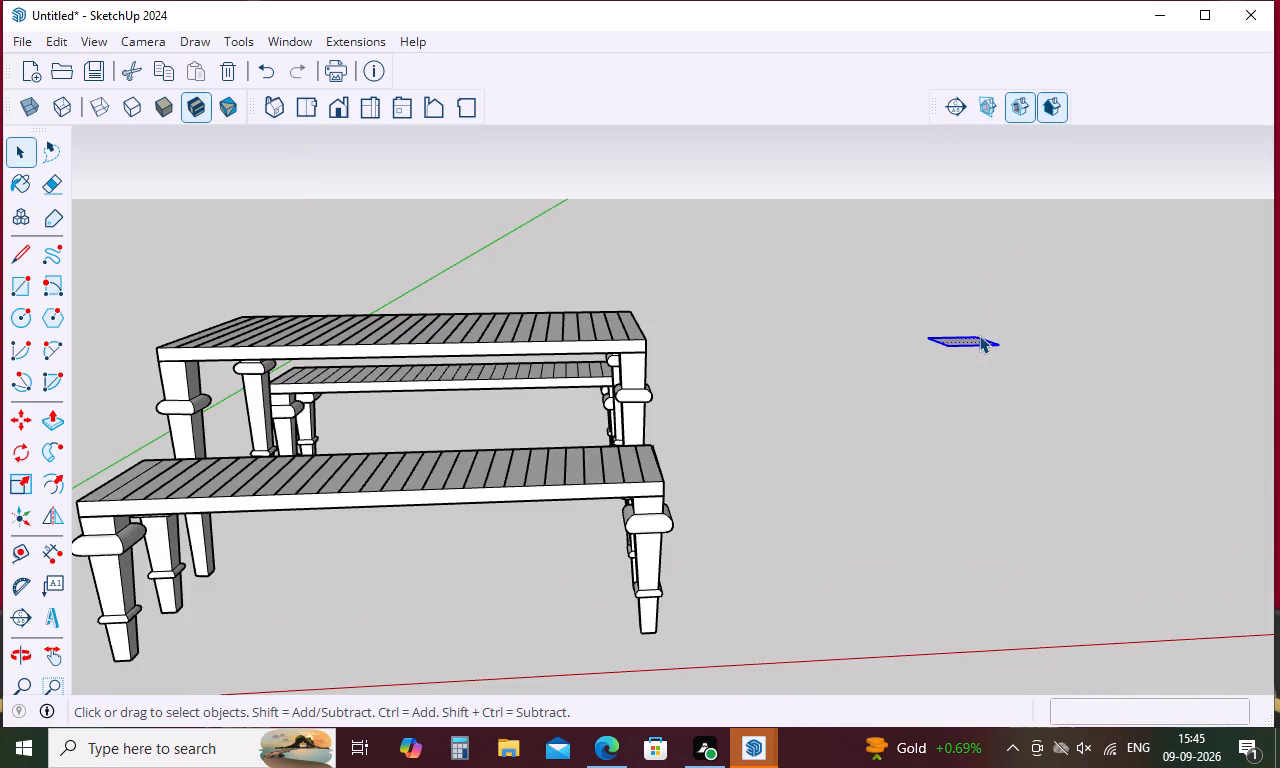
key("comma")
key("m")
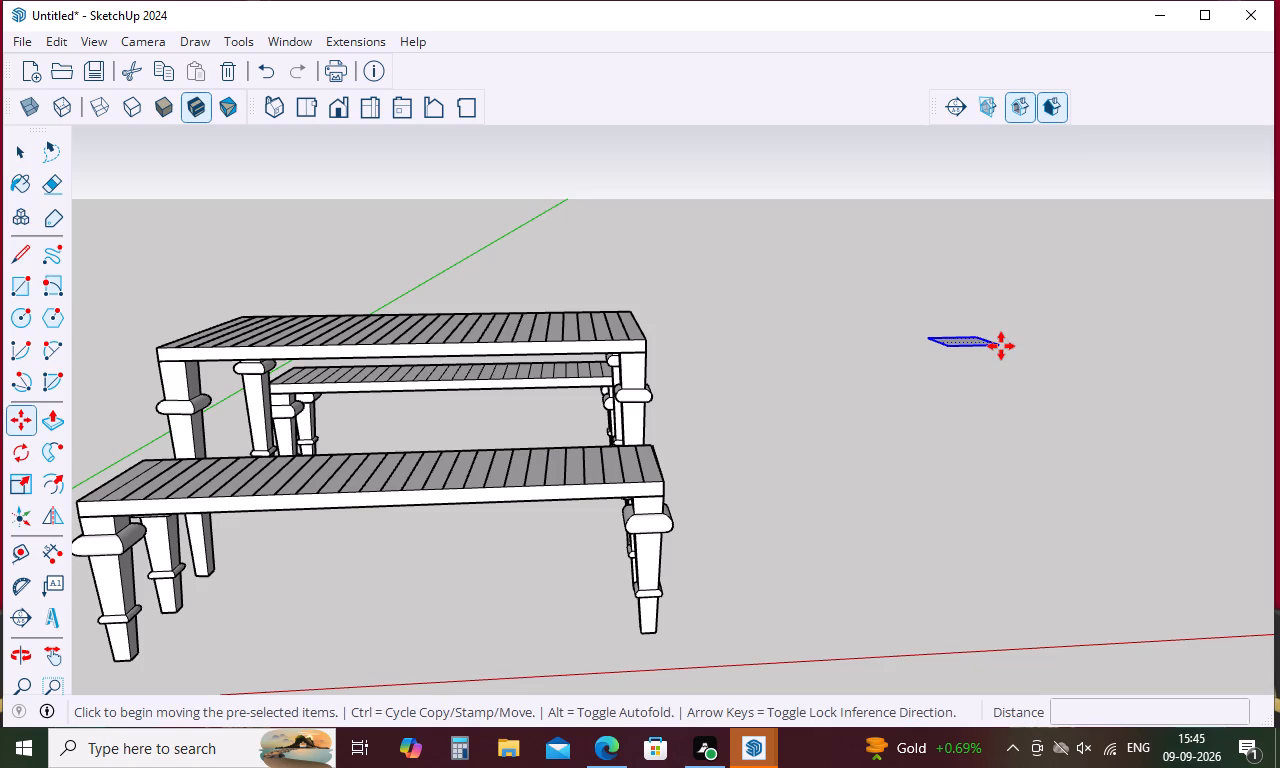
left_click(1001, 341)
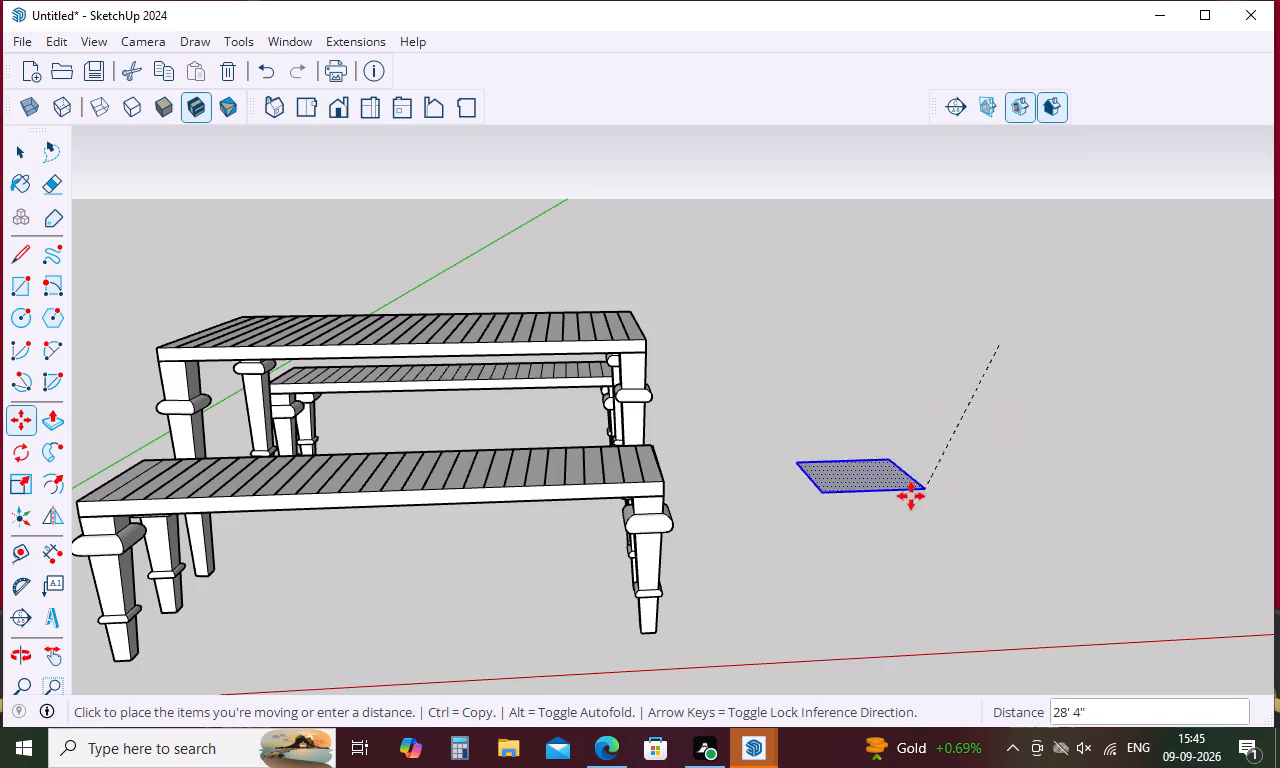
scroll(801, 367, "down", 4)
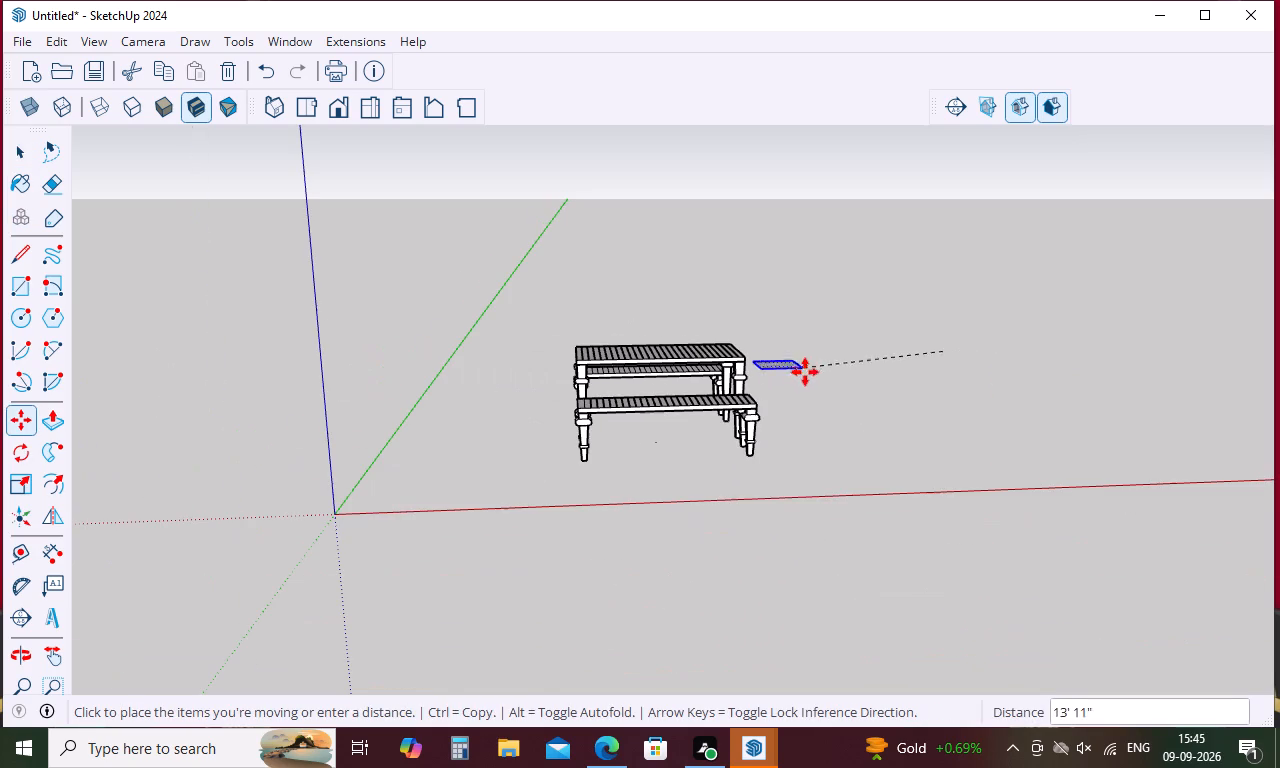
left_click(856, 438)
Raise the 36-inch square vertically by about 5' 11".
scroll(826, 460, "up", 2)
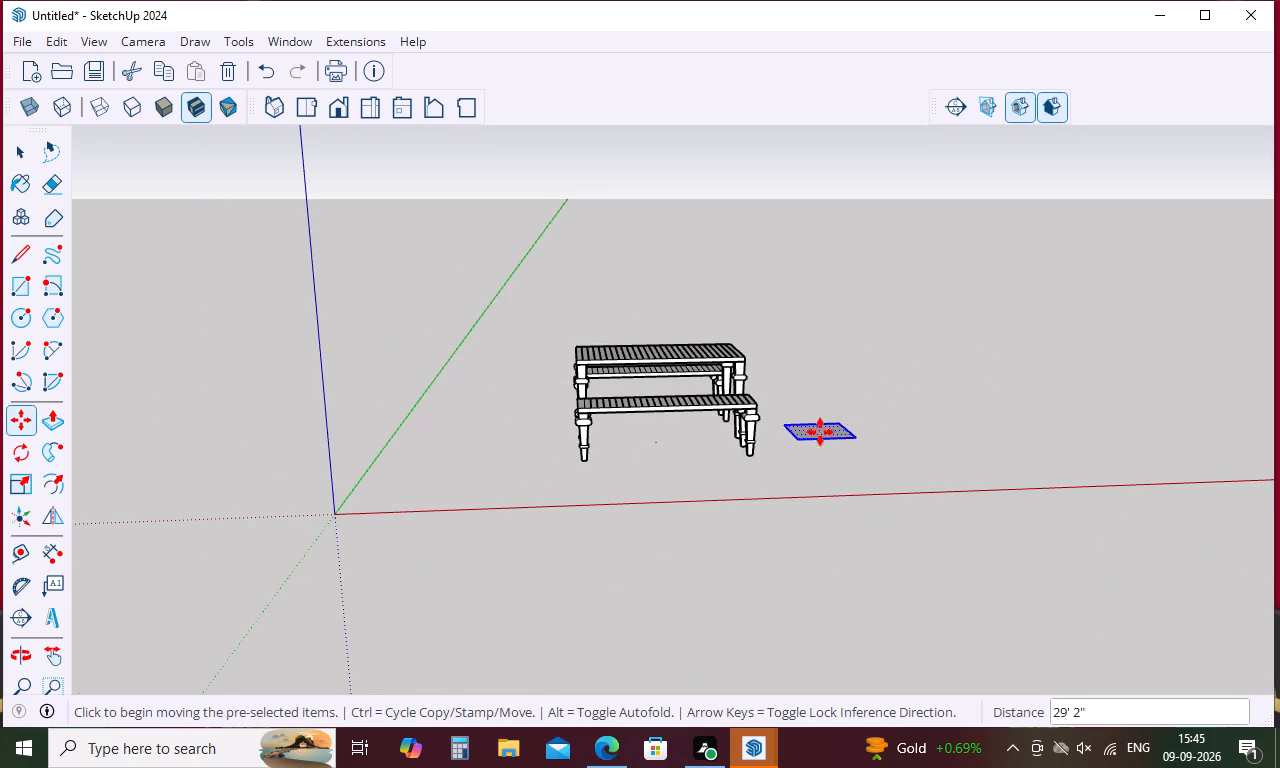
scroll(820, 432, "up", 5)
left_click(889, 444)
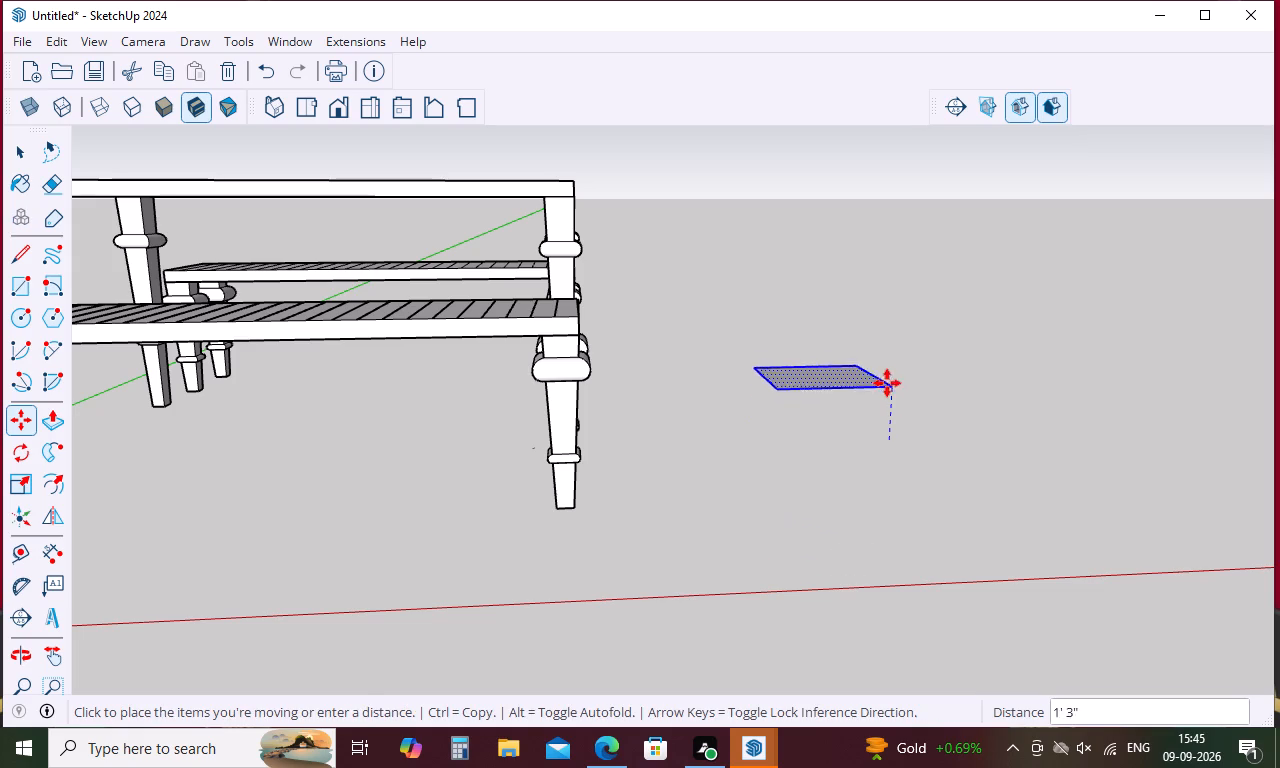
left_click(899, 207)
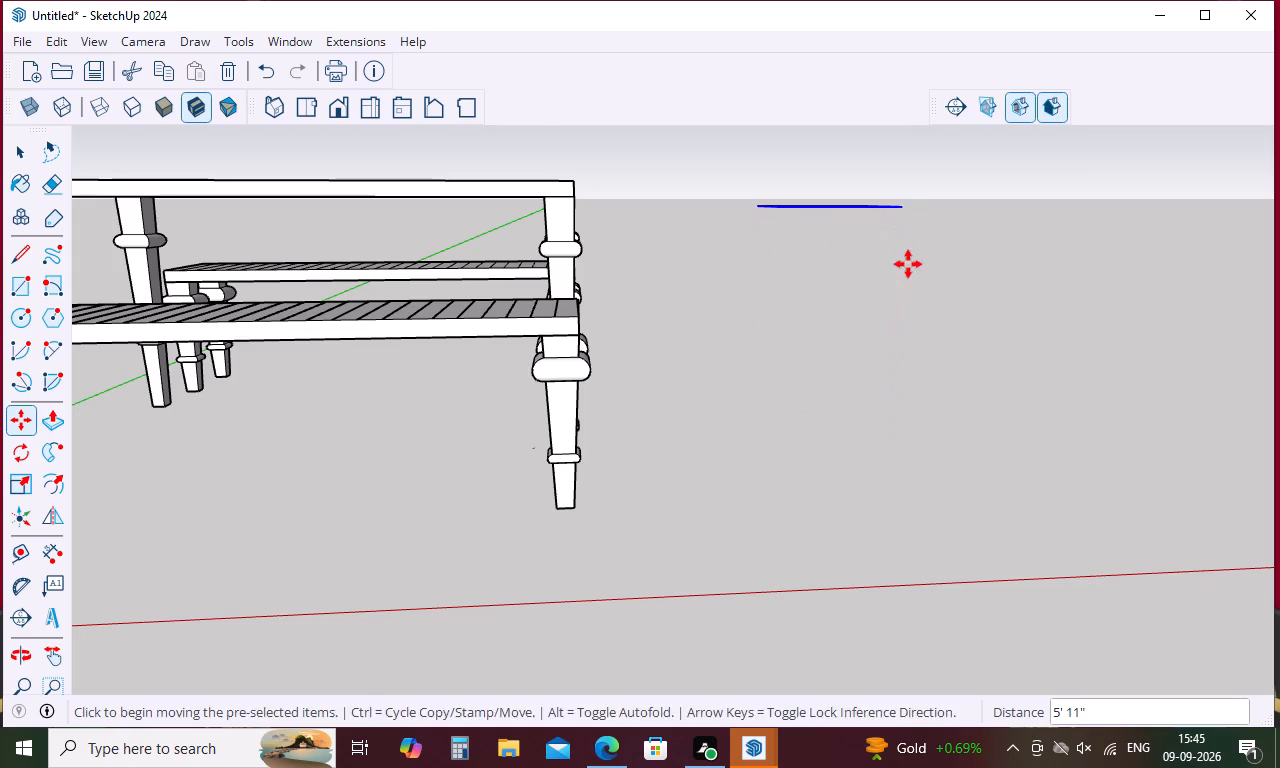
Move the raised square about 15' 6" closer, beside the table and benches, and clear the selection.
middle_click_drag(908, 264, 917, 354)
scroll(904, 306, "down", 3)
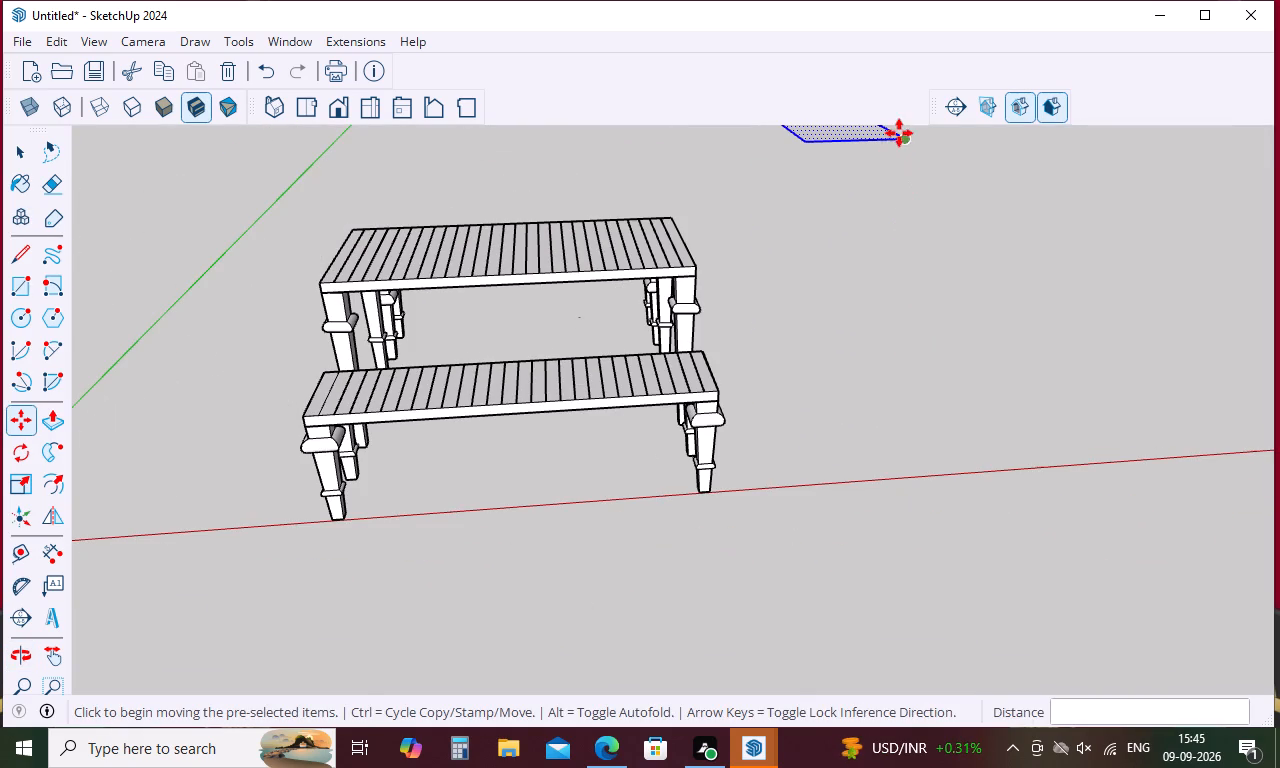
left_click(899, 132)
left_click(1041, 353)
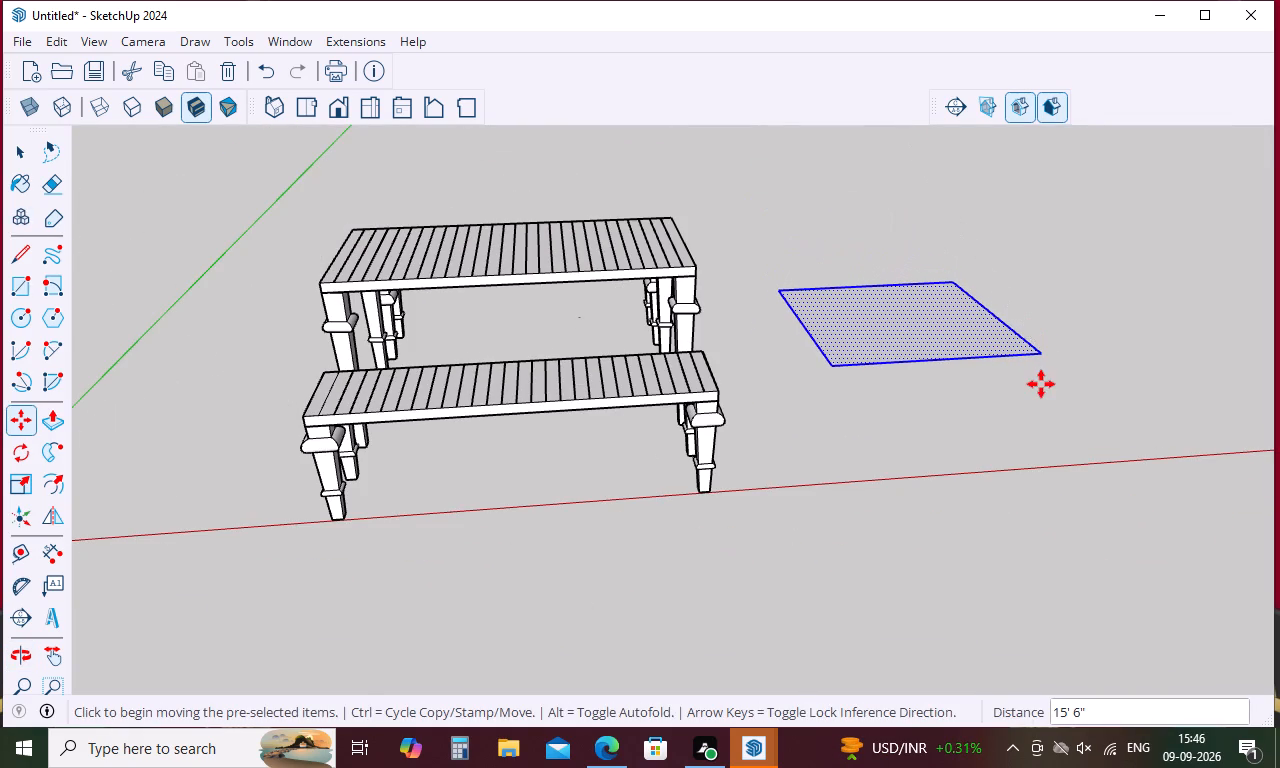
middle_click_drag(1040, 386, 973, 256)
middle_click_drag(1004, 290, 1170, 364)
key("space")
left_click(972, 343)
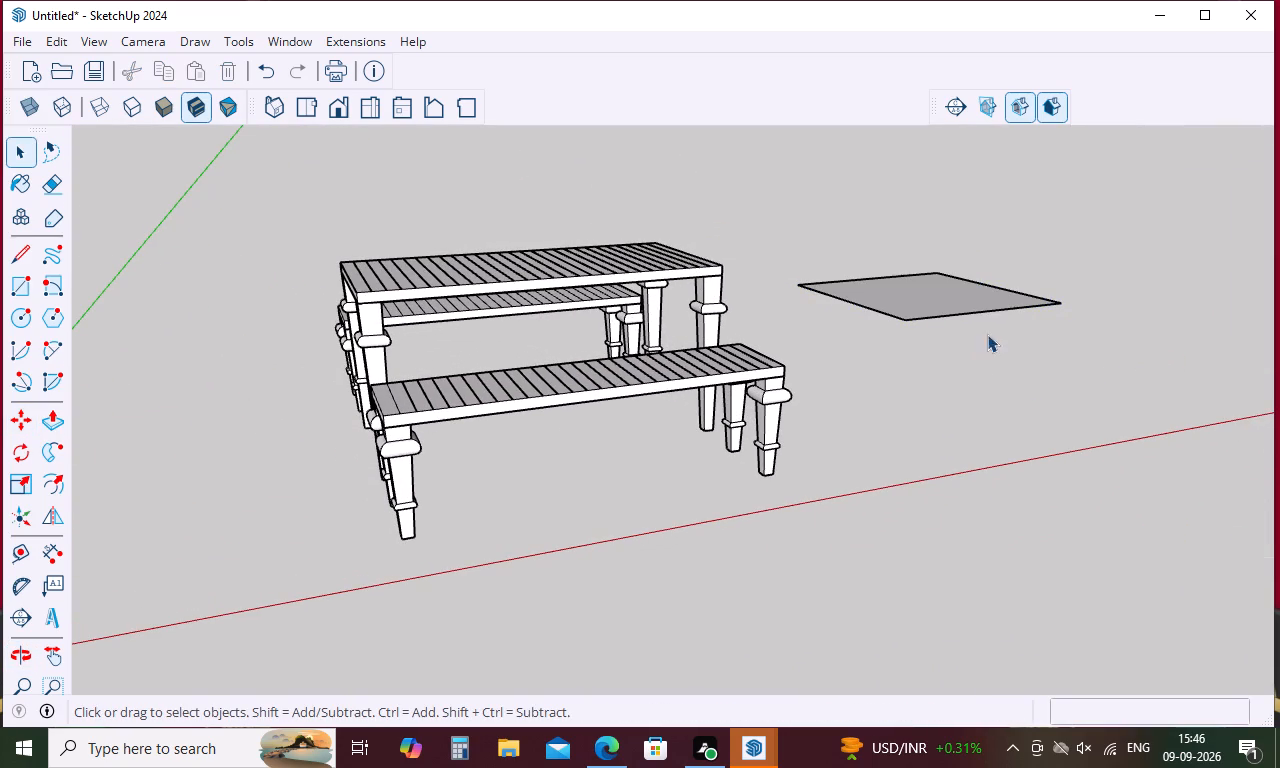
Push/Pull the 36-inch square downward by 1 inch to form a thin slab.
key("p")
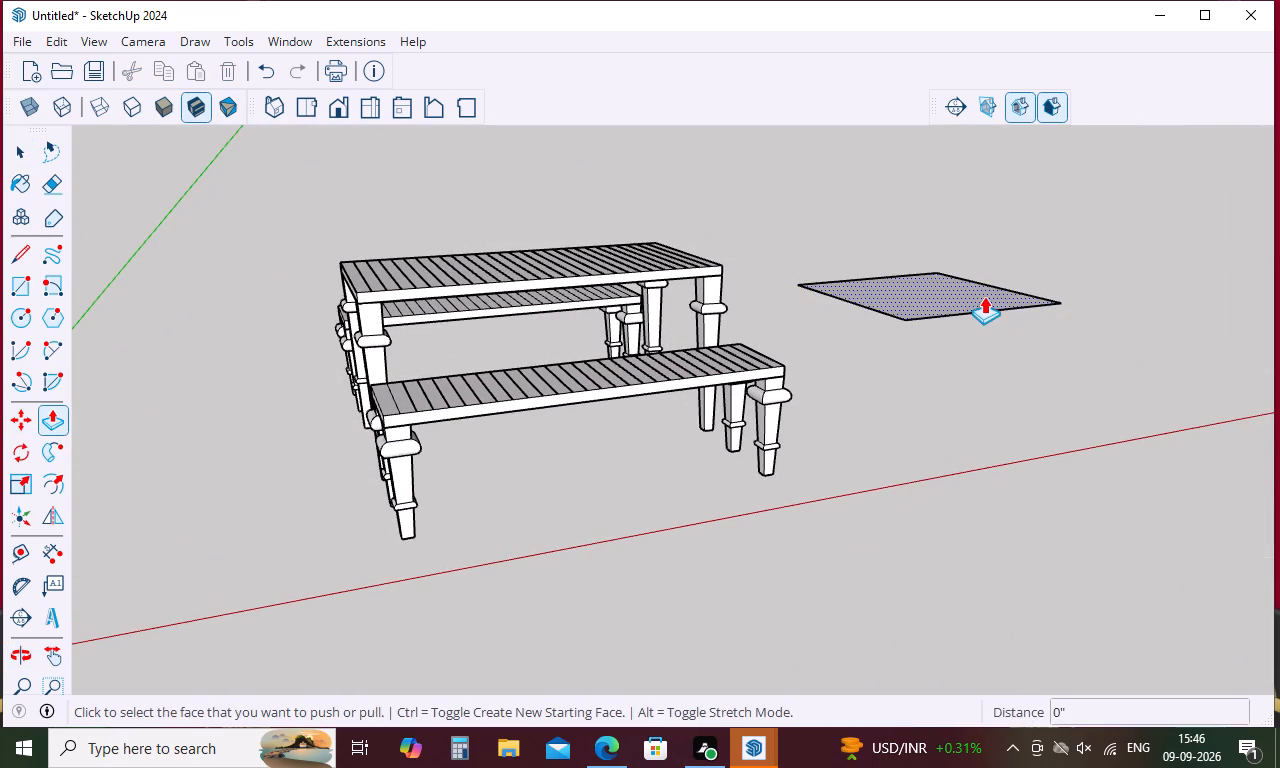
left_click(984, 296)
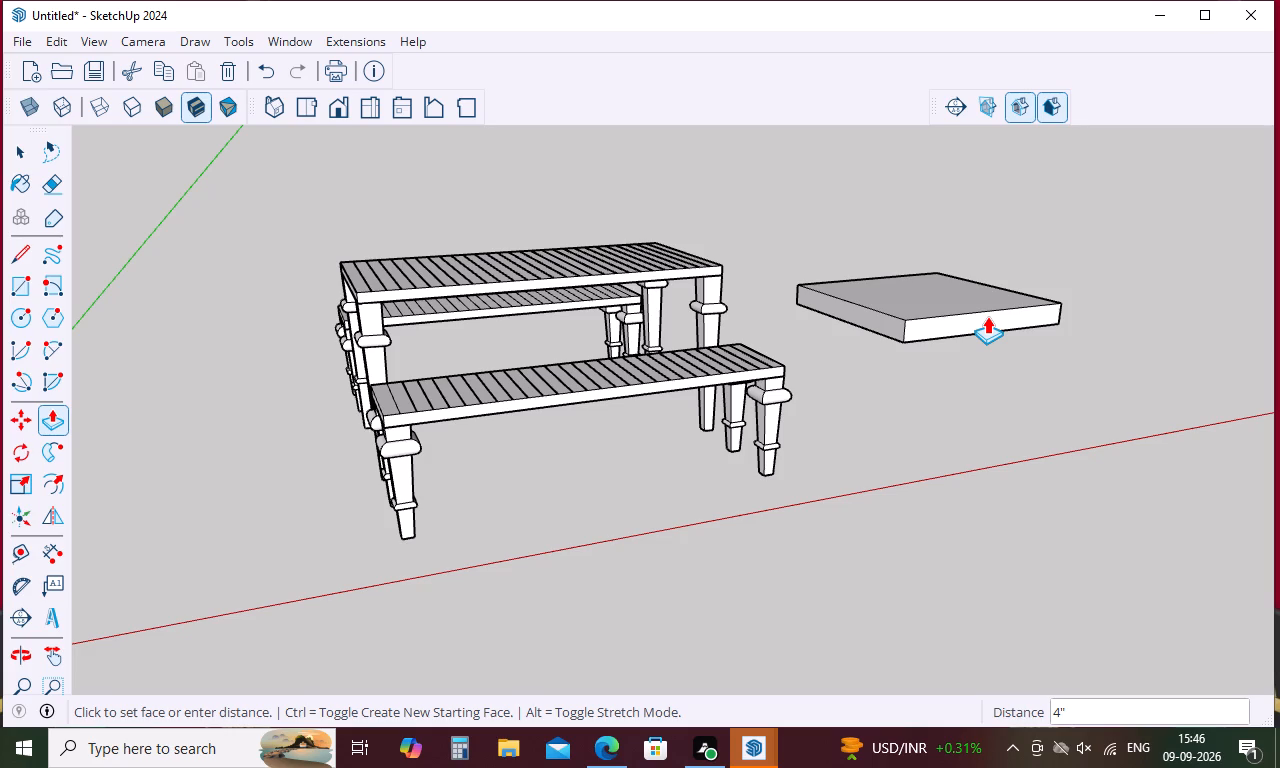
key("1")
key("Return")
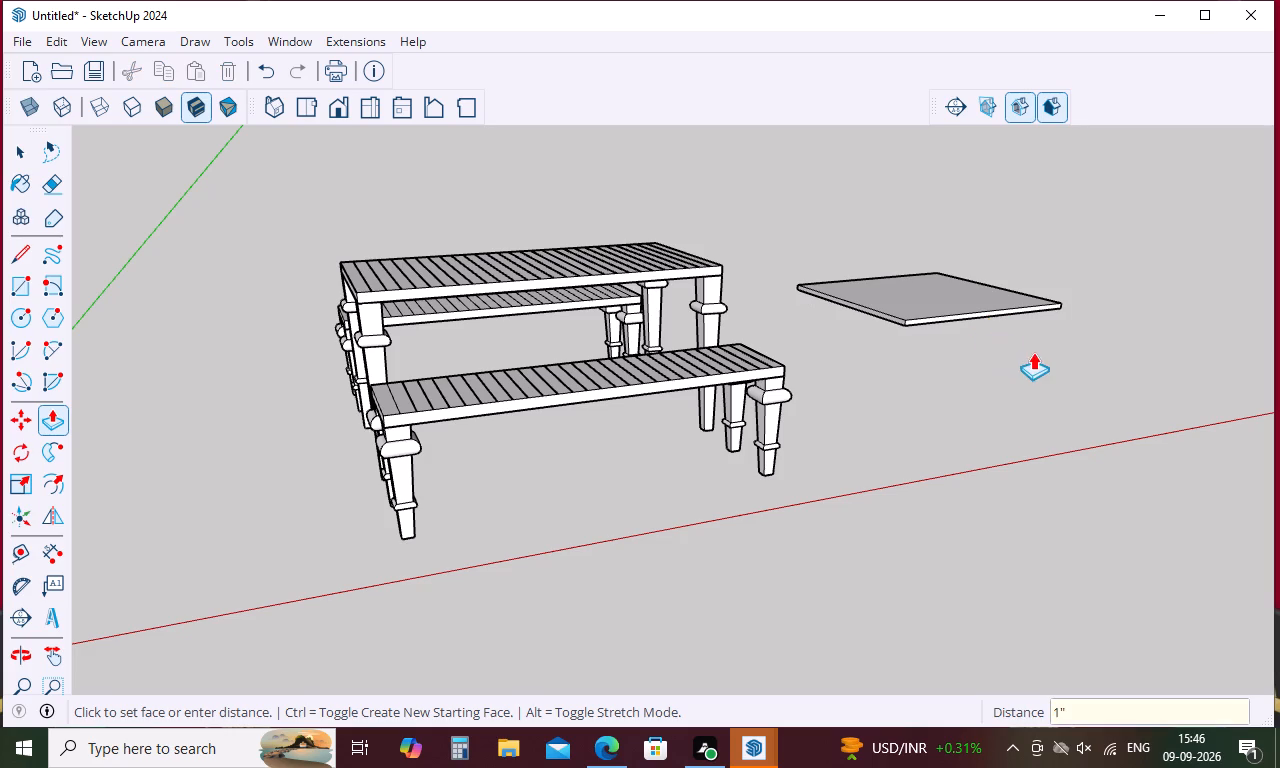
key("space")
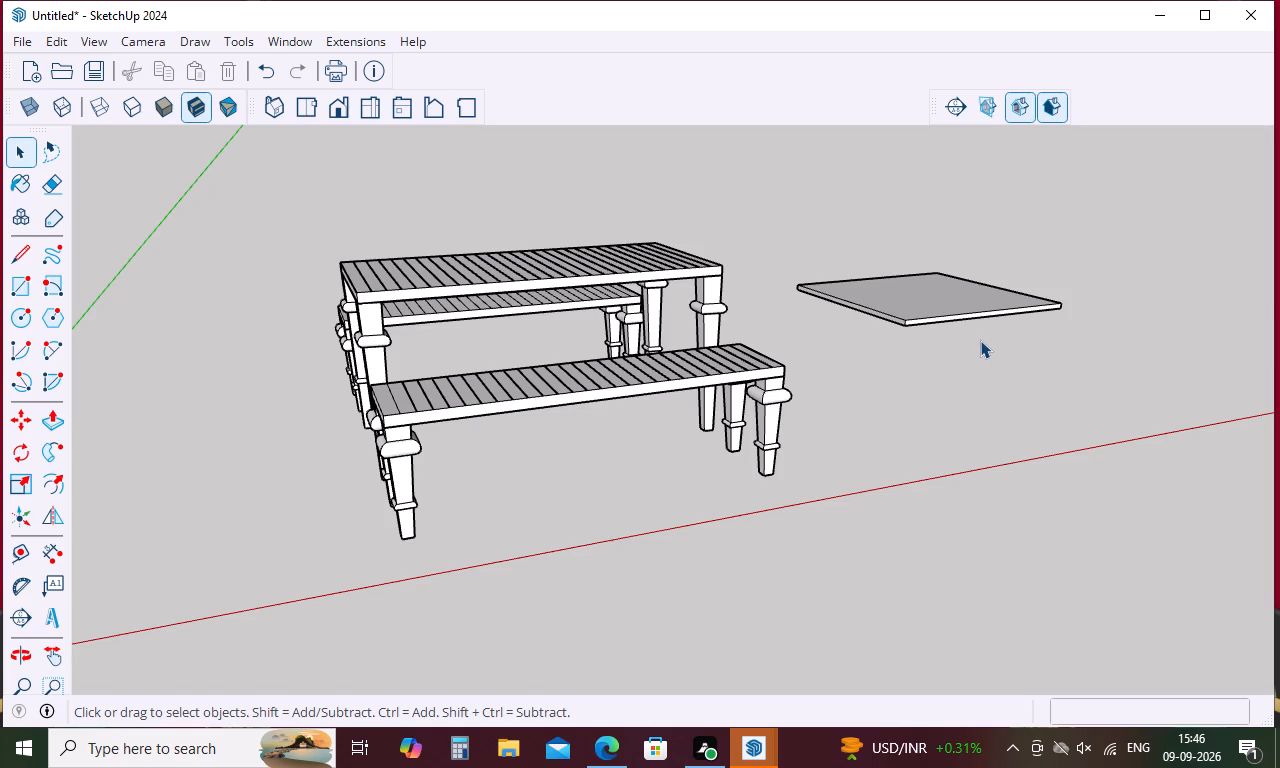
key("space")
Draw a 33 by 33 inch square on the ground, between the slab and the red axis.
key("l")
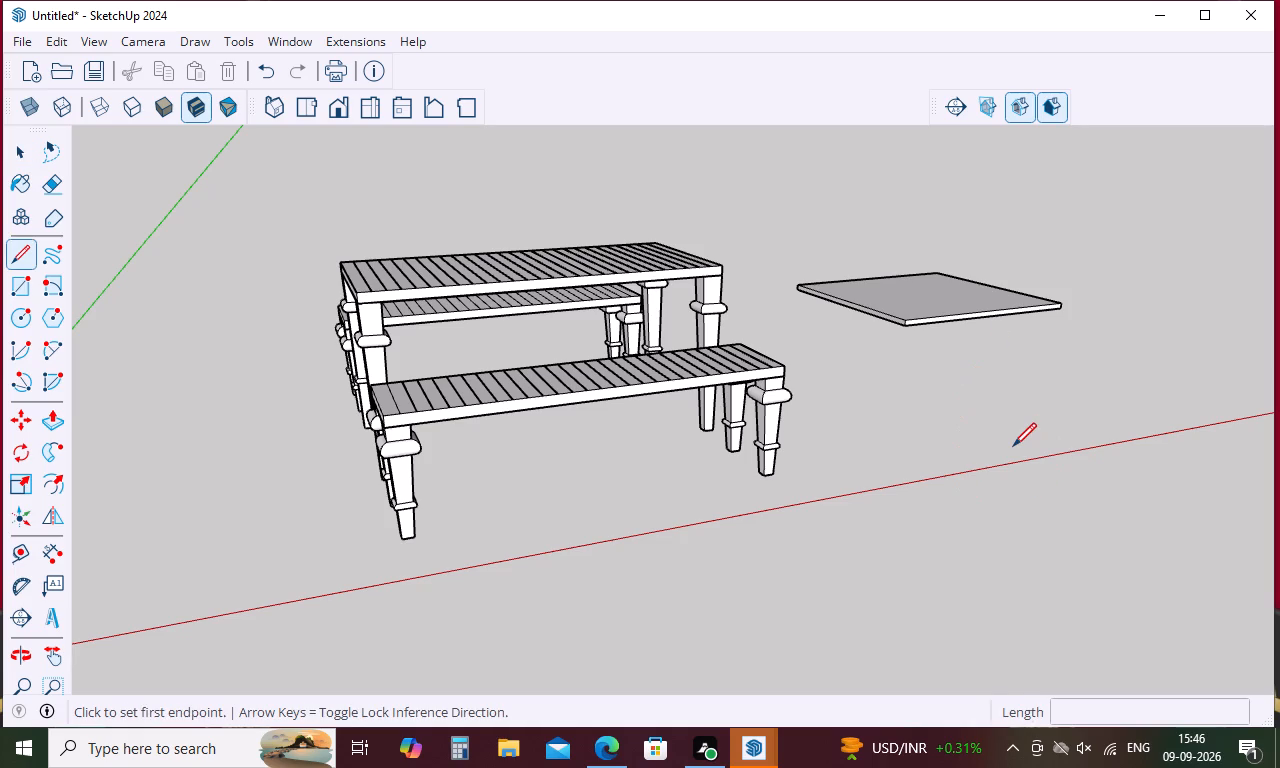
key("r")
left_click(975, 409)
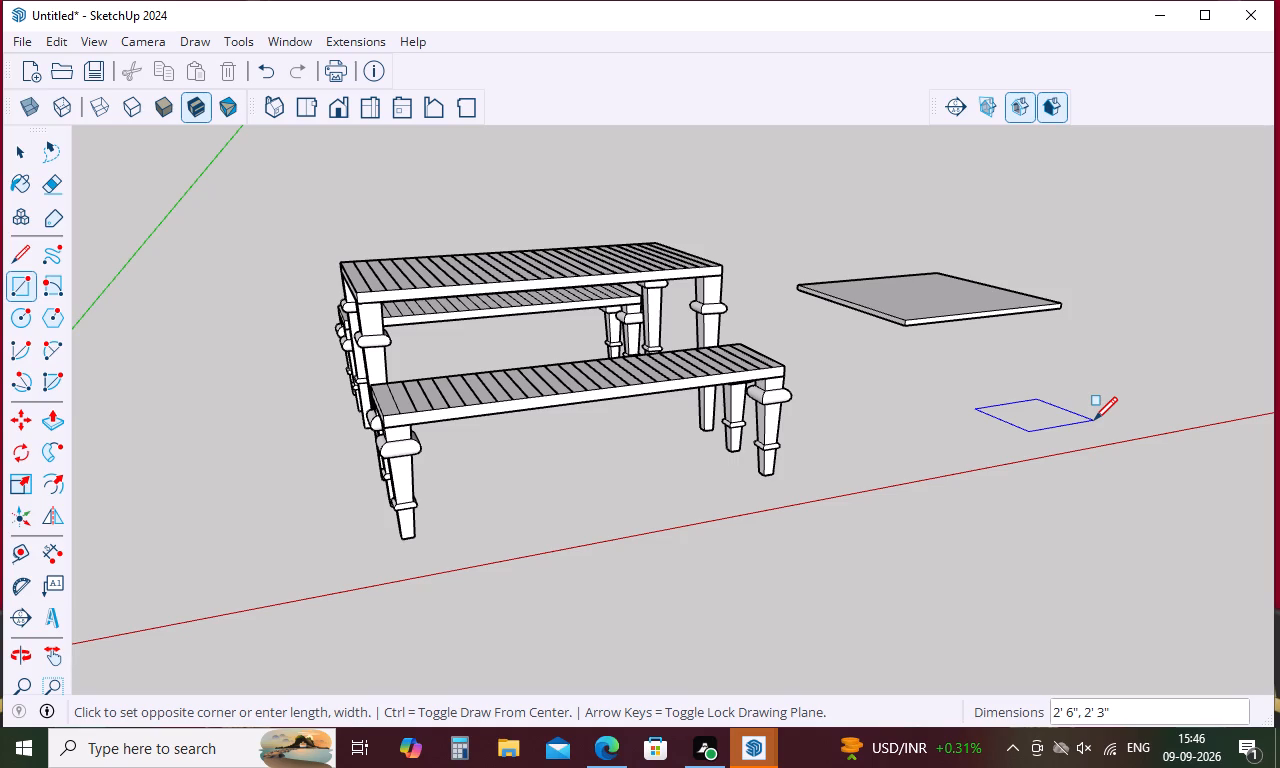
type("33")
type(",22")
key("BackSpace")
key("BackSpace")
type("33")
key("Return")
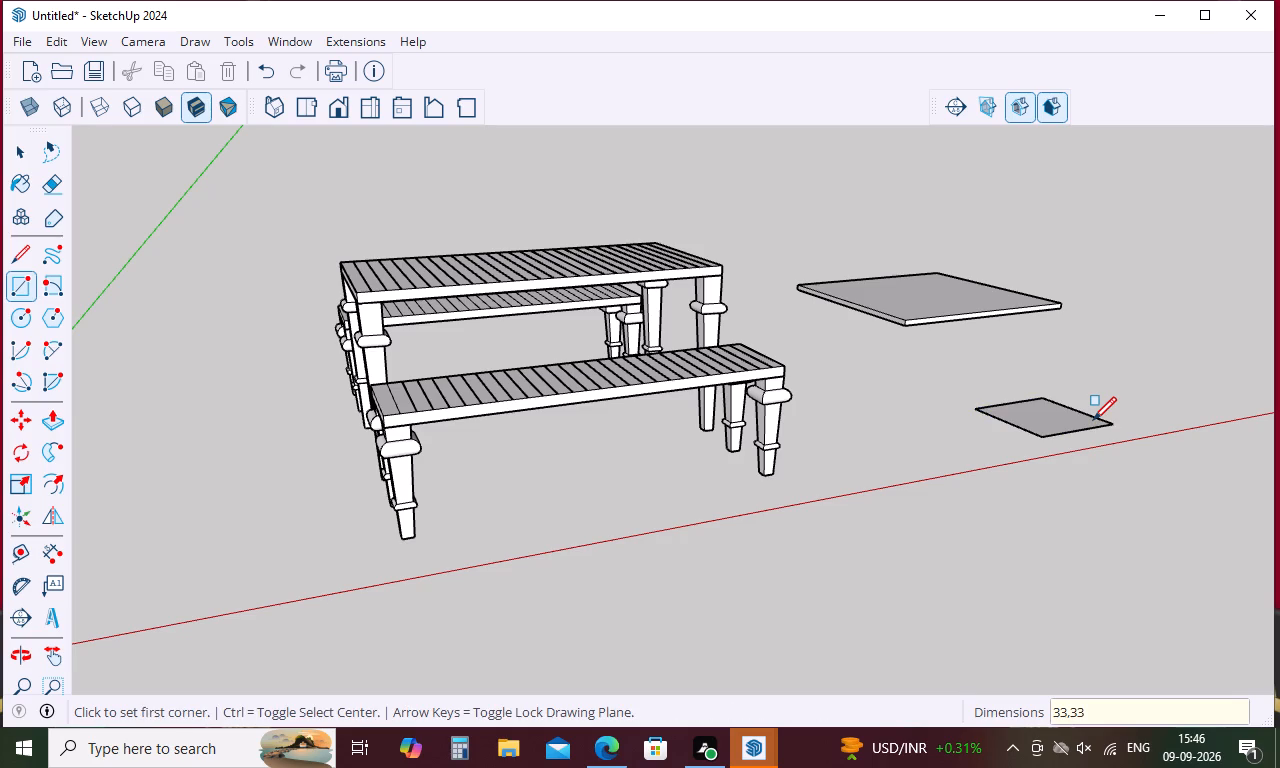
key("space")
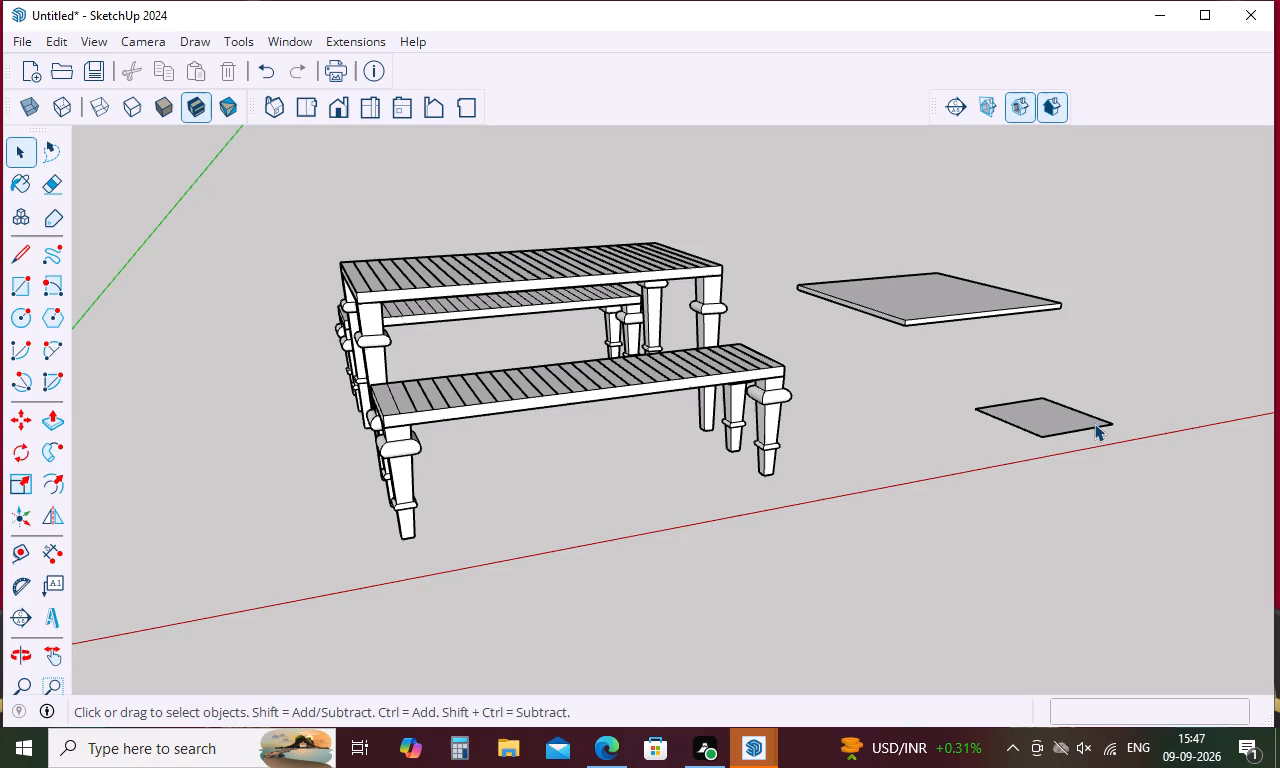
Offset the 33-inch square's outline inward by 1 inch.
key("f")
left_click(1051, 410)
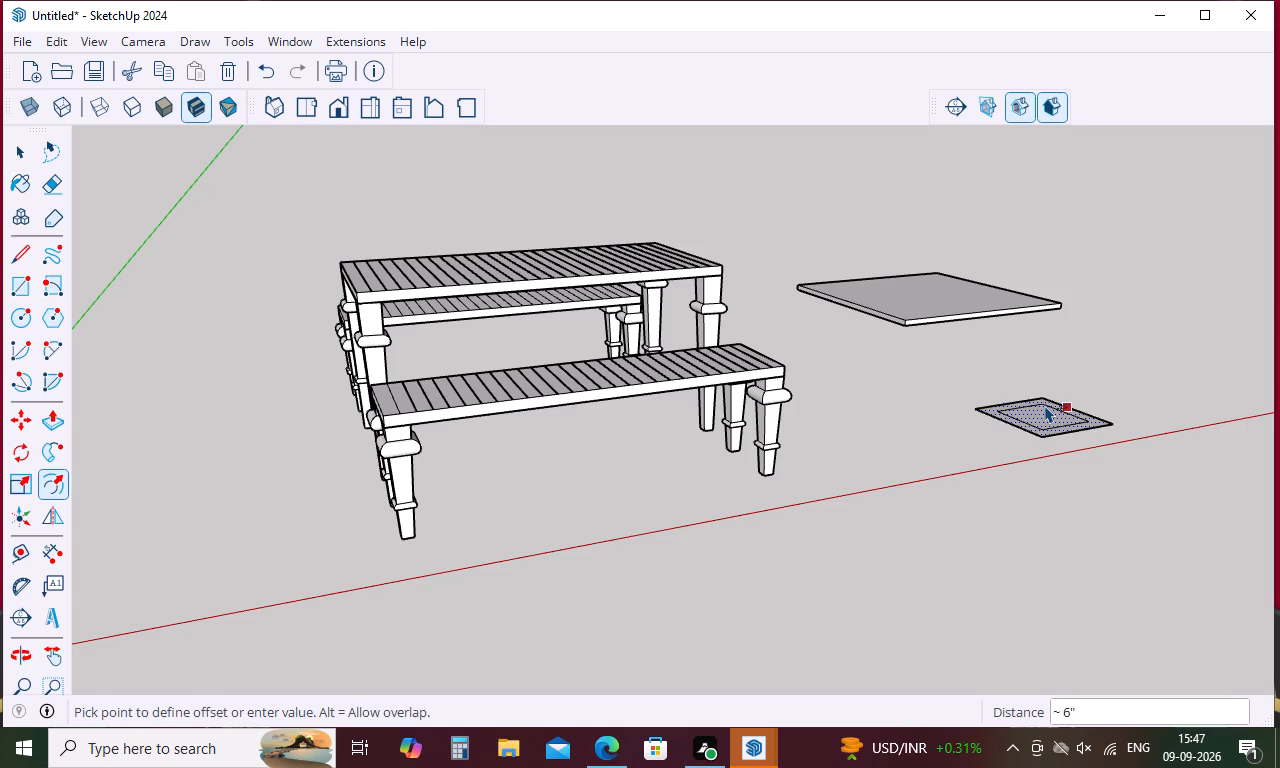
key("1")
key("Return")
Delete the inner face of the offset square to leave a narrow border frame.
middle_click_drag(1068, 397, 1063, 439)
scroll(1070, 388, "up", 4)
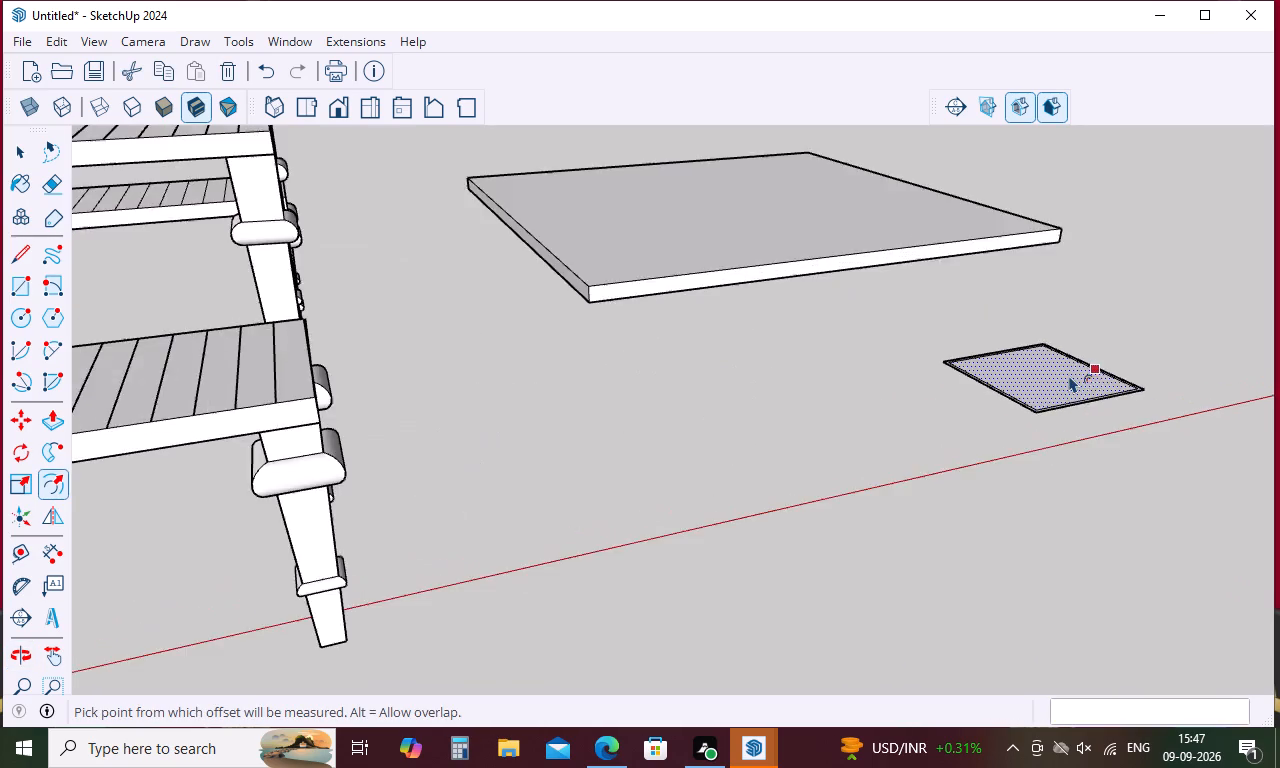
scroll(1070, 378, "up", 9)
left_click(1048, 406)
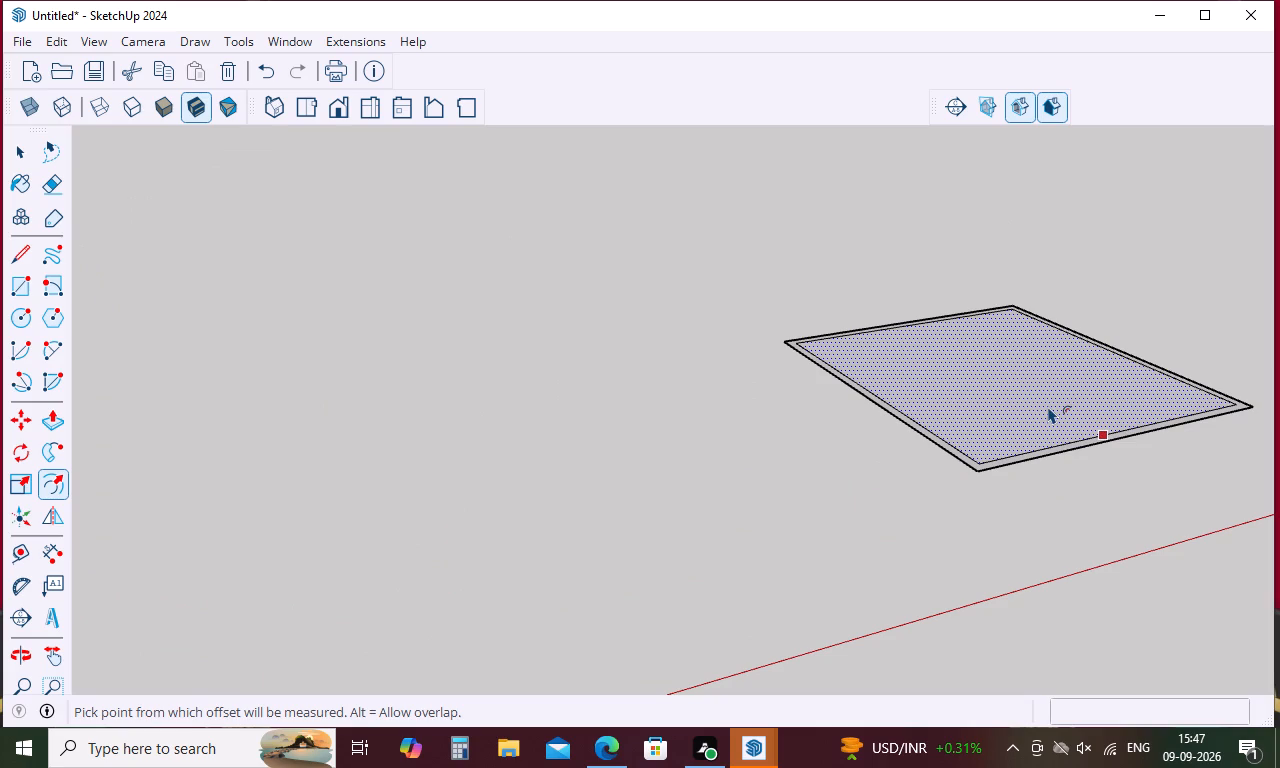
key("Delete")
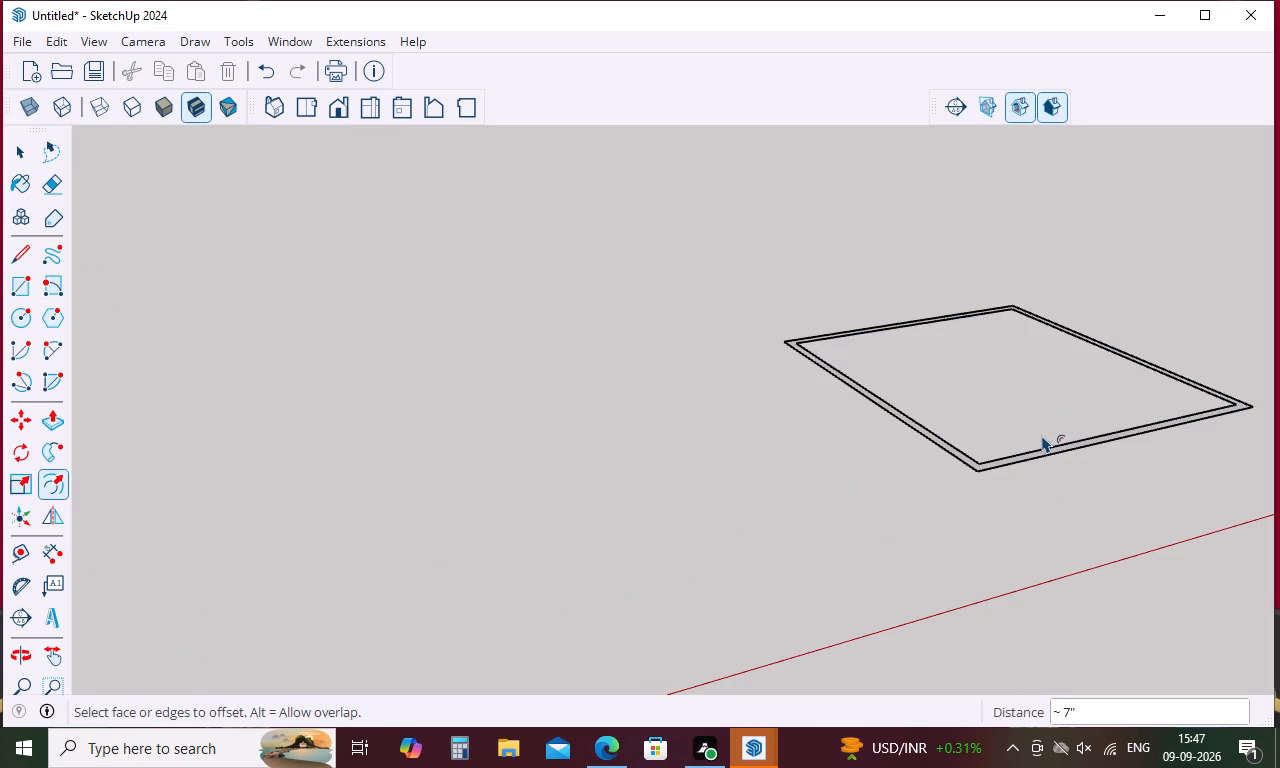
Push/Pull the narrow border frame downward by 2 inches.
key("p")
left_click(1031, 455)
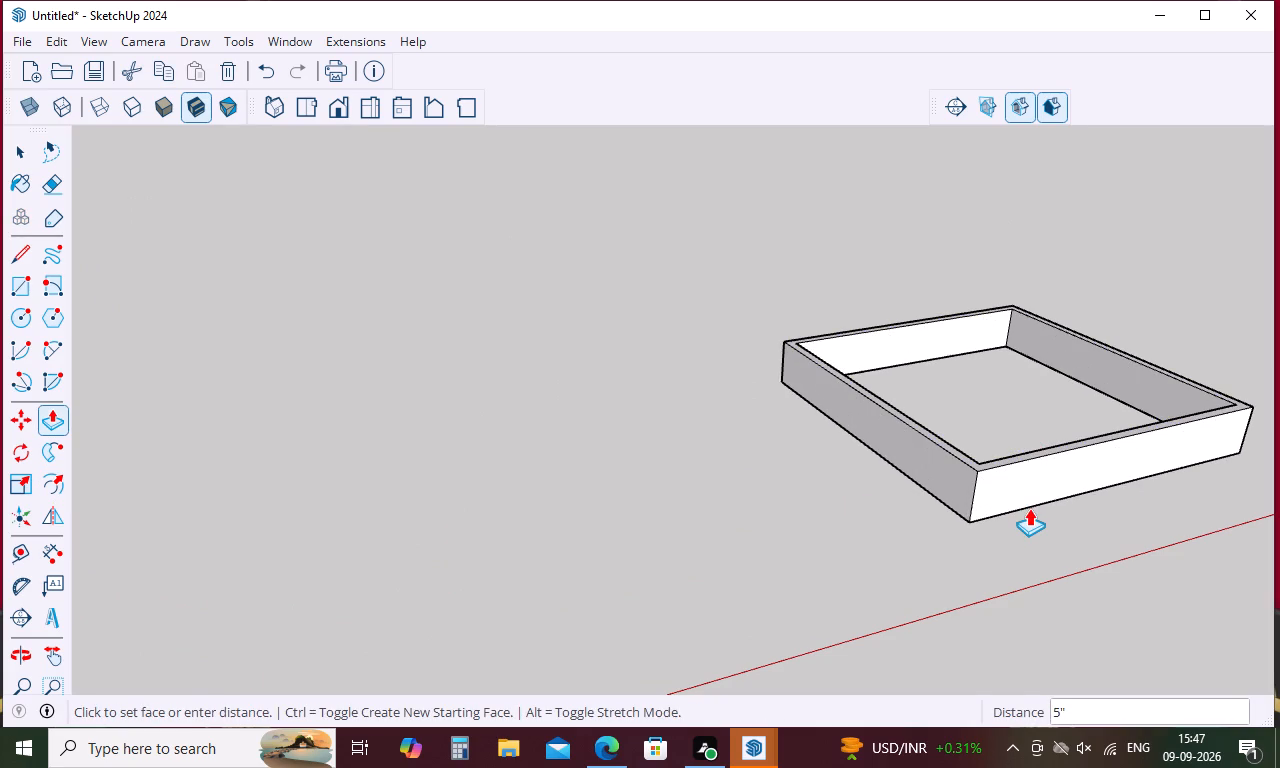
key("2")
key("Return")
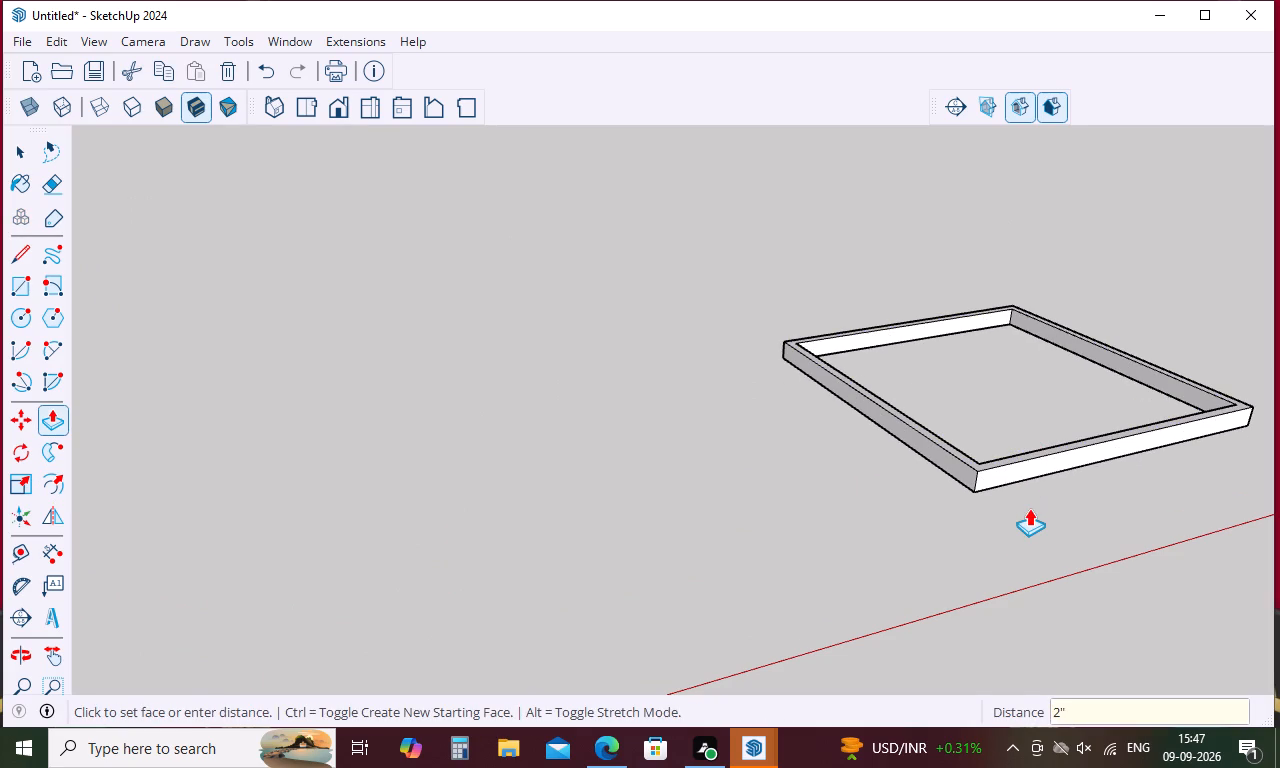
Select the whole 33-inch frame and make it a component with the default settings.
scroll(1035, 474, "down", 10)
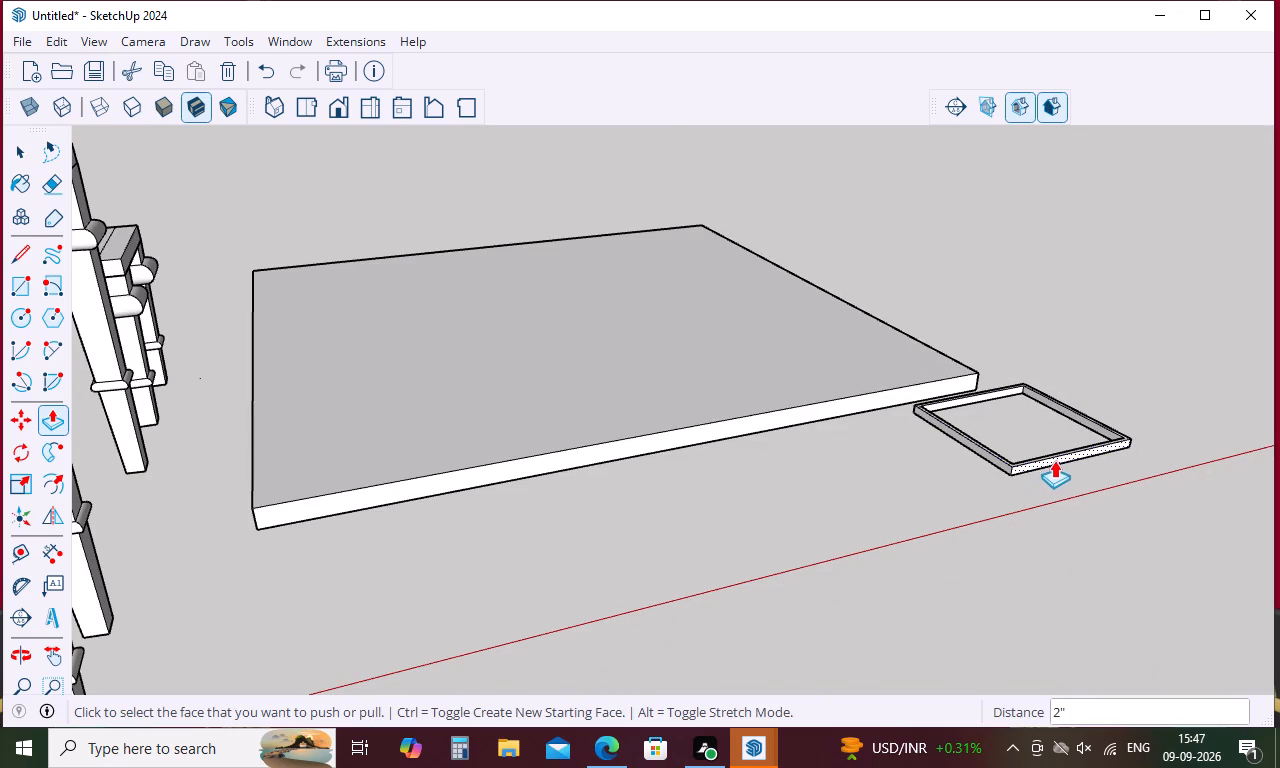
key("space")
triple_click(1055, 455)
right_click(1063, 448)
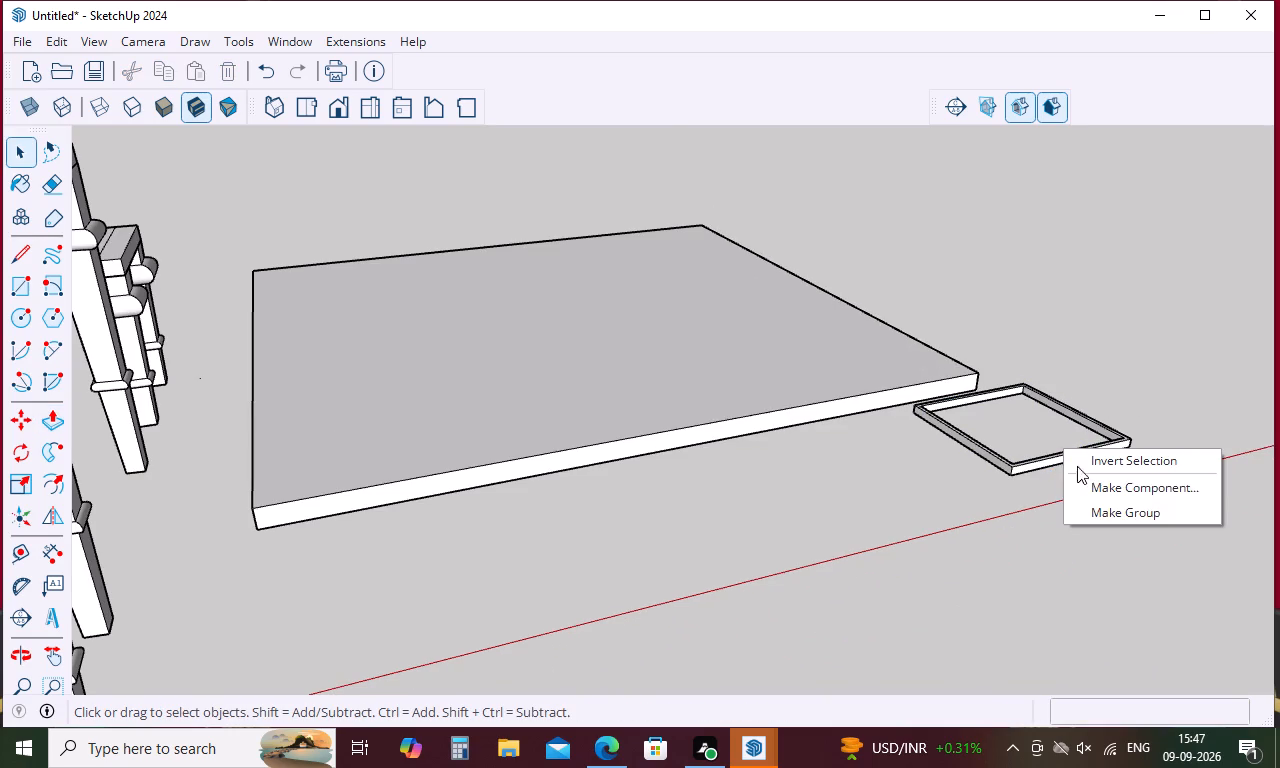
left_click(1108, 516)
left_click(1103, 519)
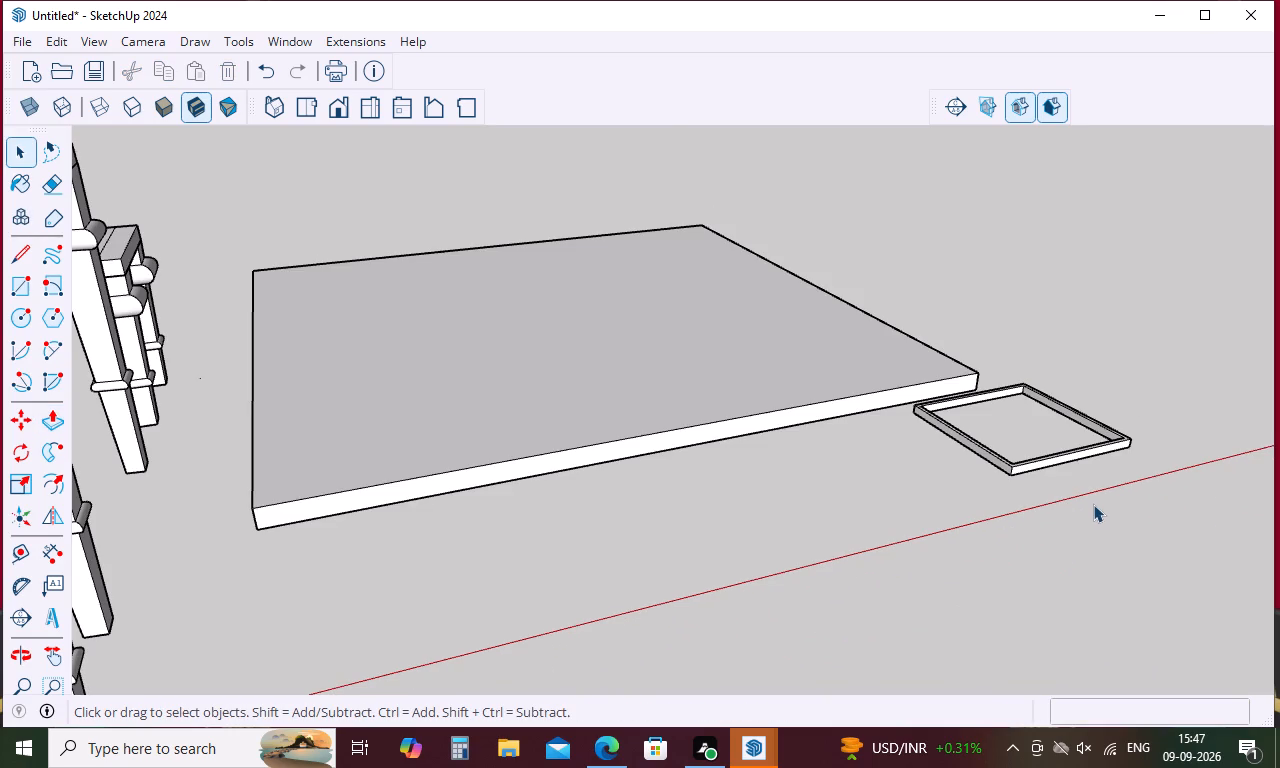
triple_click(1079, 458)
left_click(1079, 458)
right_click(1079, 458)
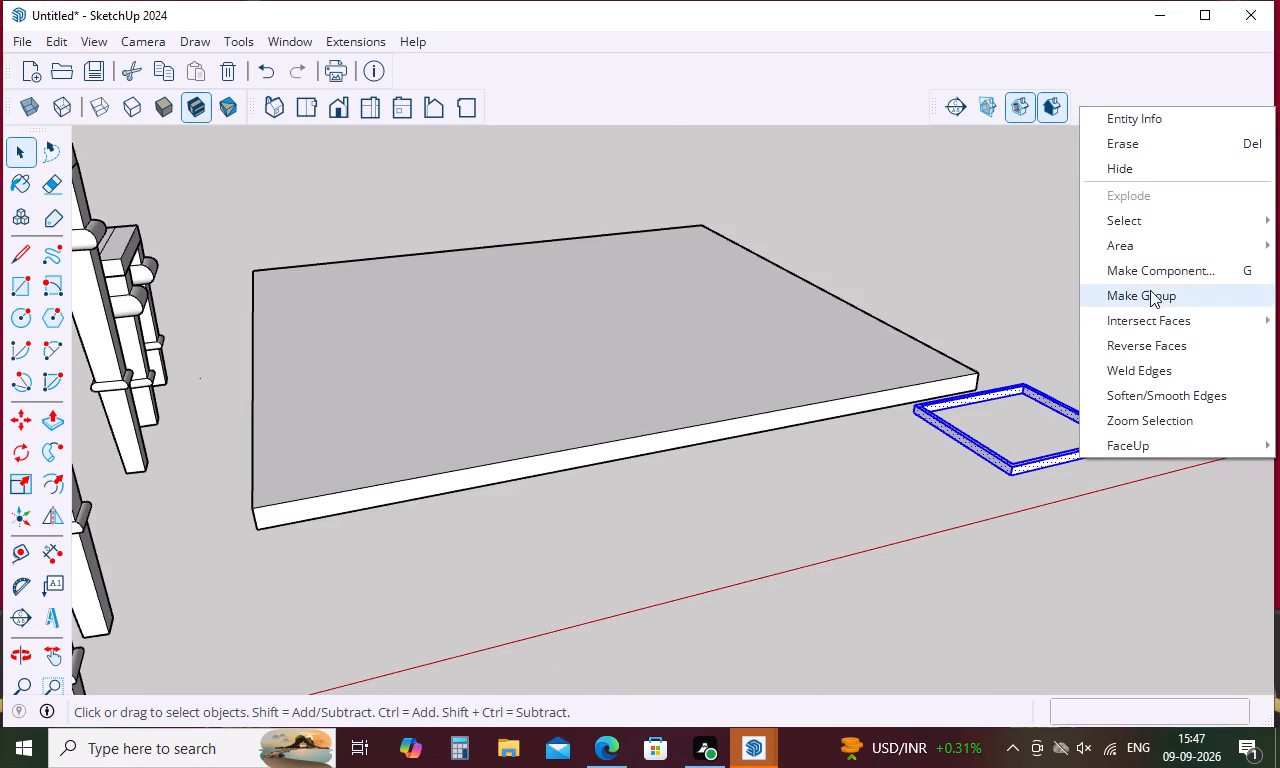
left_click(1156, 276)
left_click(1090, 498)
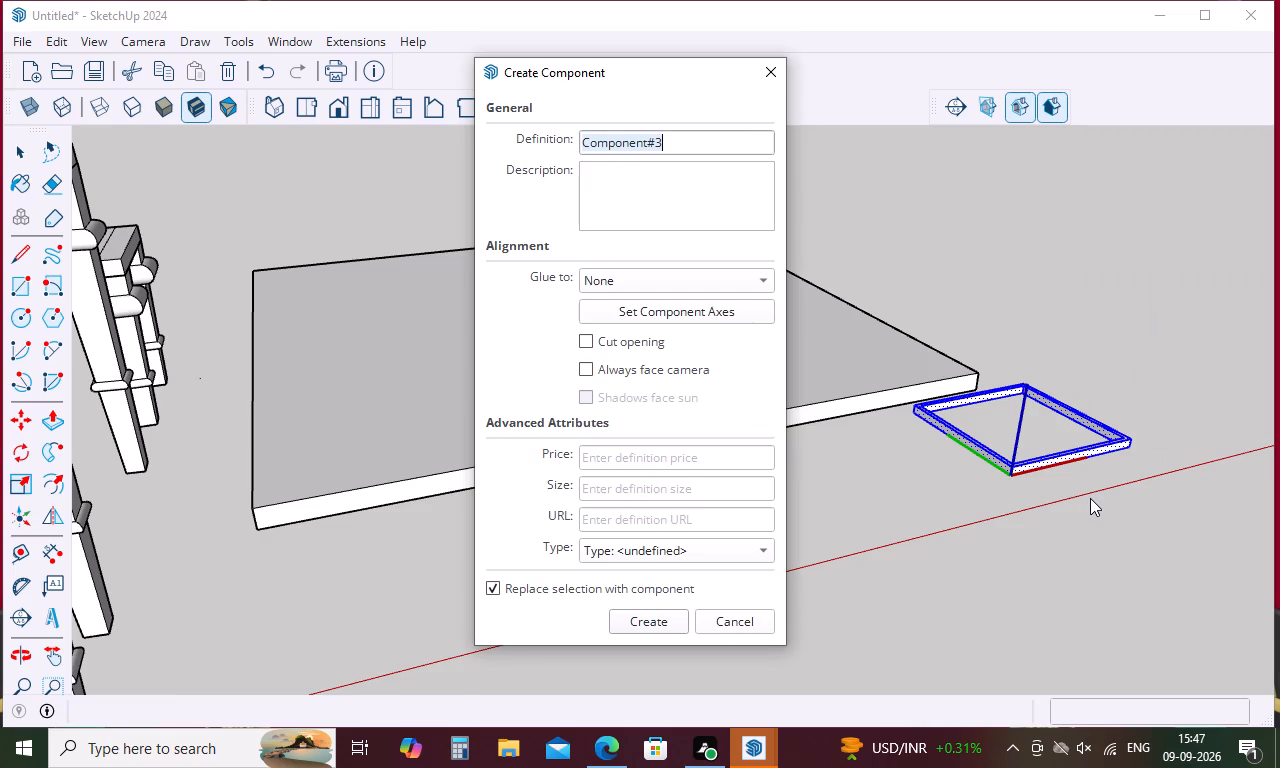
left_click(664, 622)
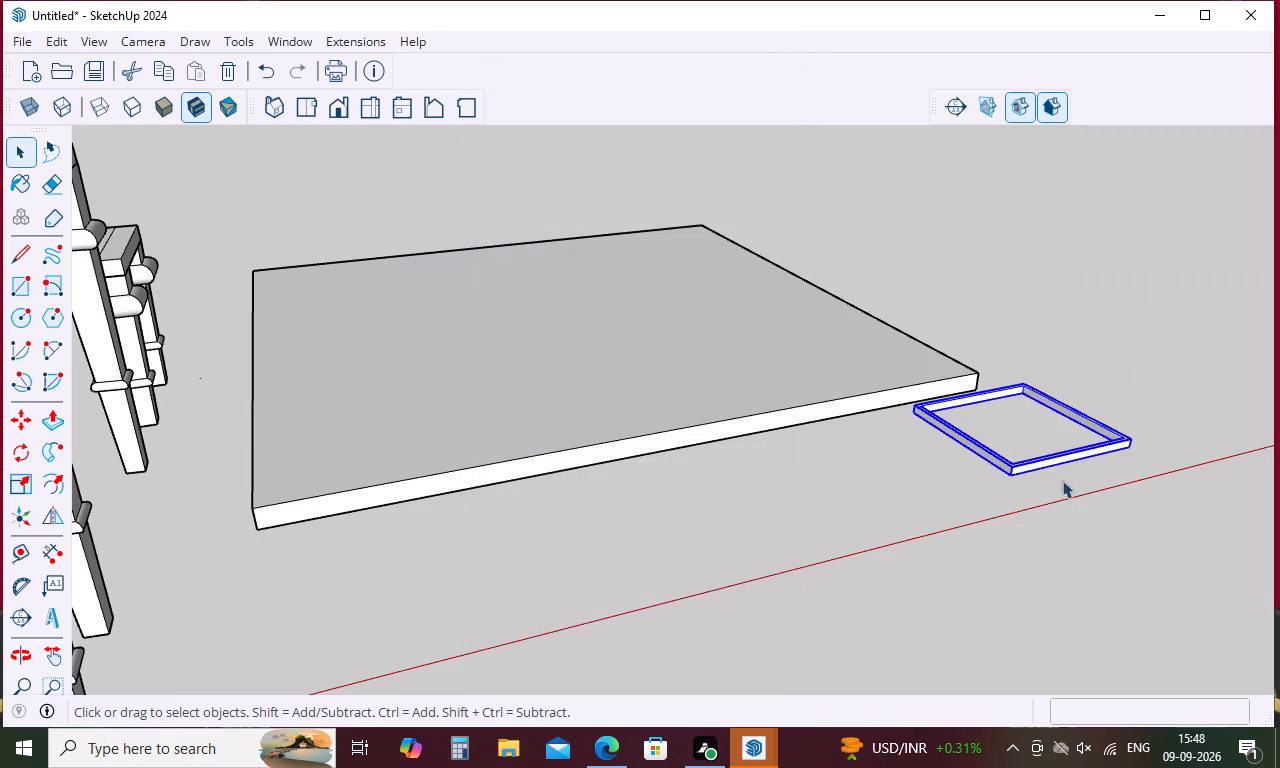
Move the frame by its upper corner from the ground up to the underside of the 36-inch slab.
key("m")
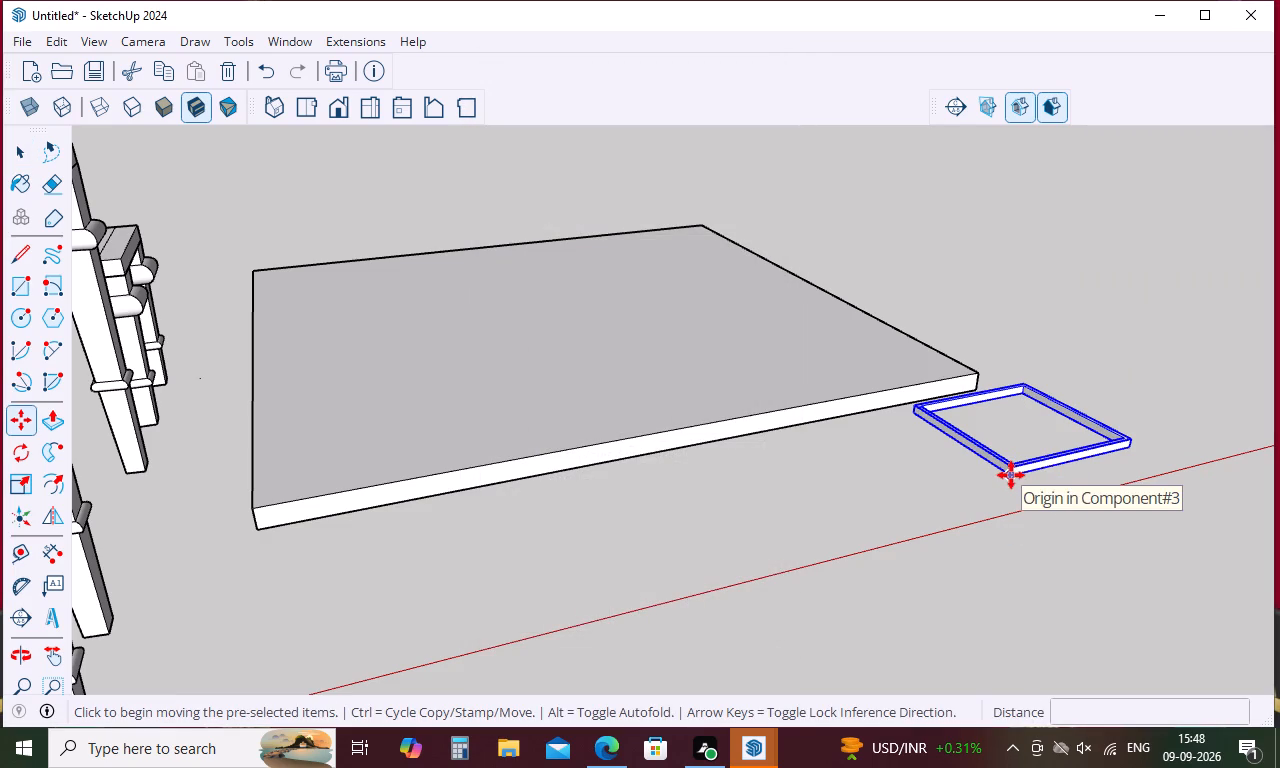
left_click(1014, 468)
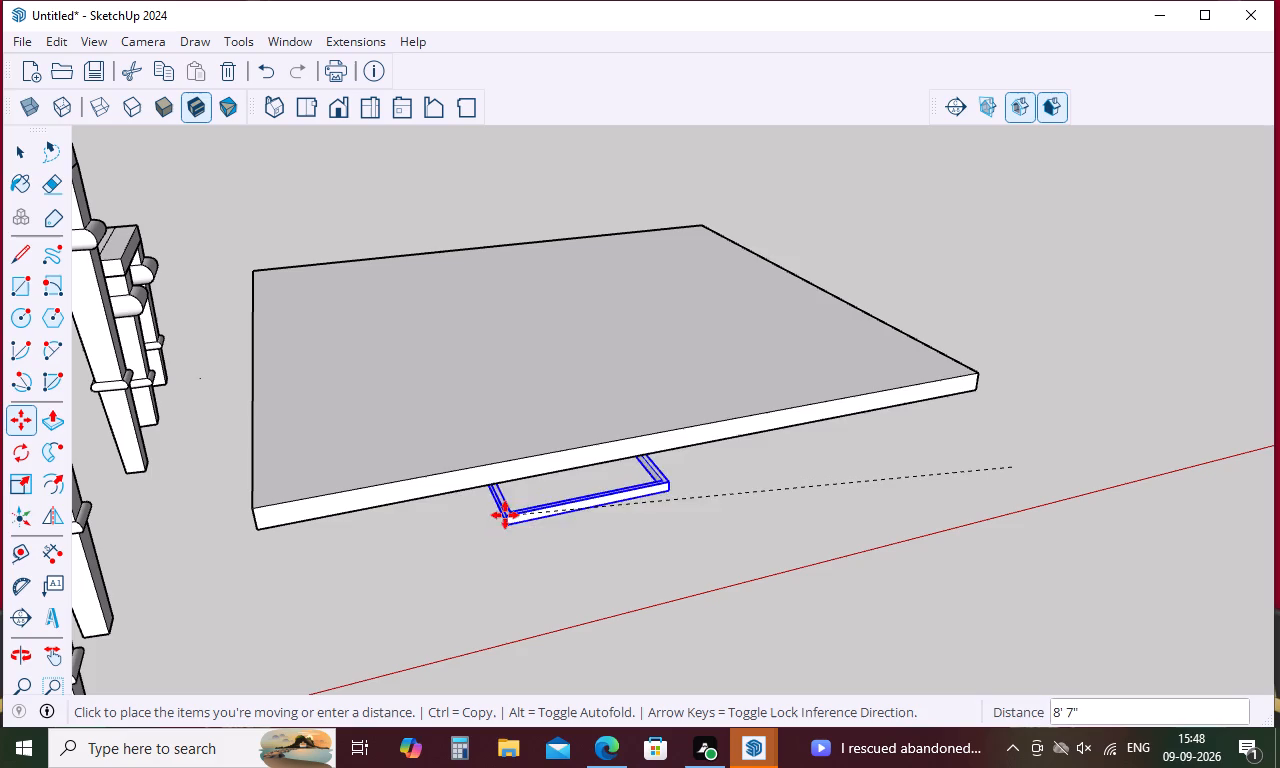
middle_click_drag(309, 531, 332, 426)
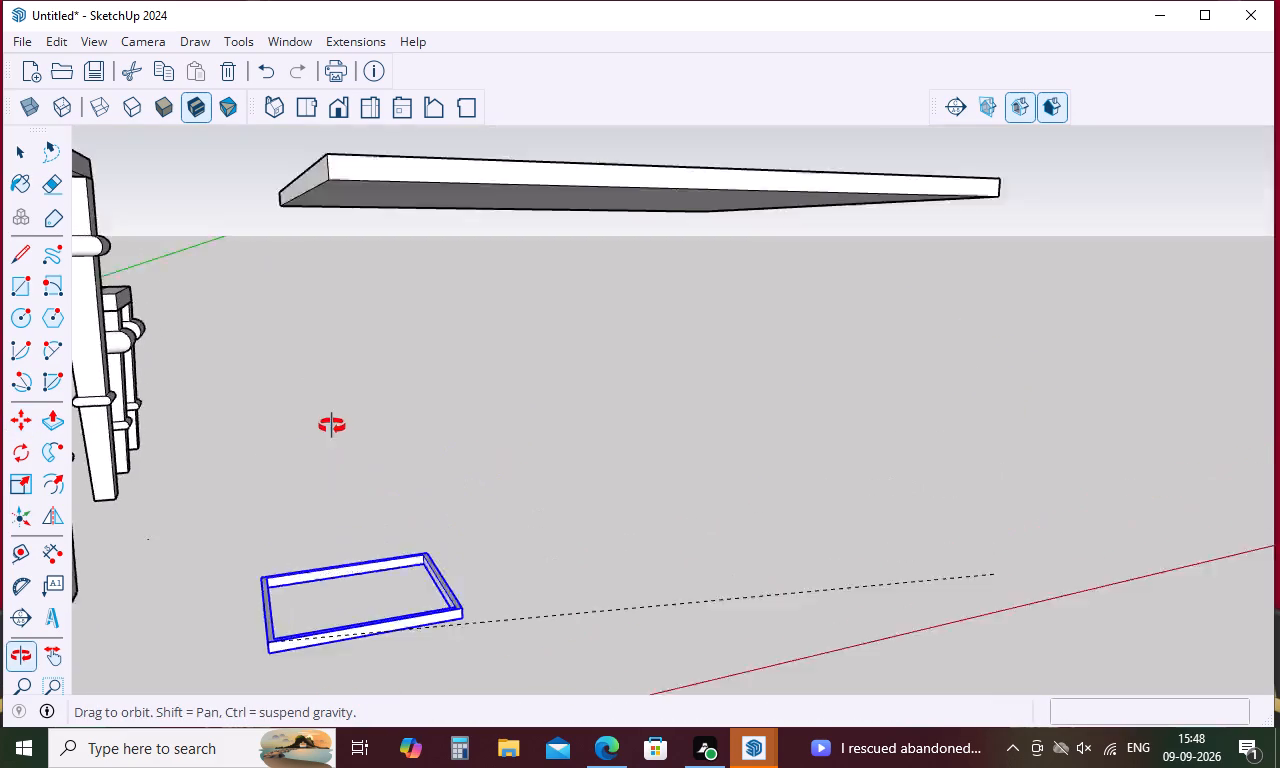
middle_click_drag(332, 426, 339, 393)
scroll(402, 332, "down", 4)
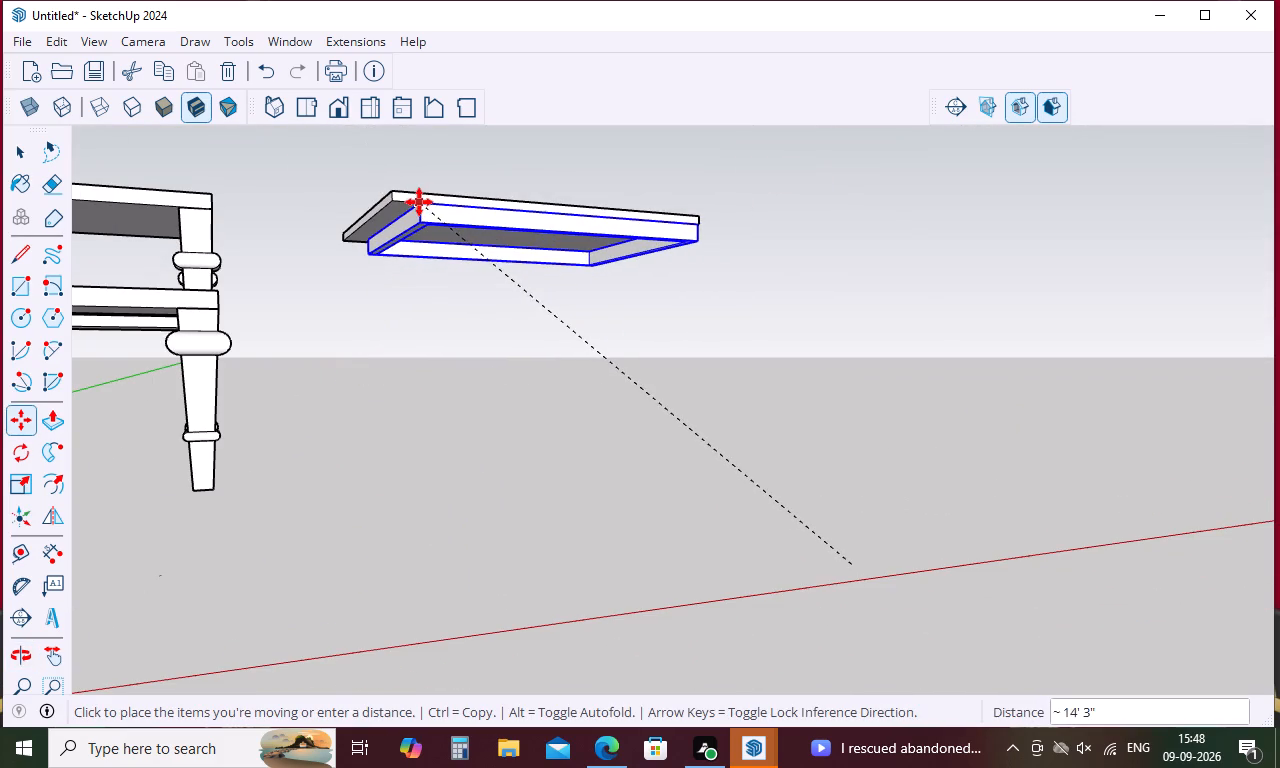
left_click(416, 202)
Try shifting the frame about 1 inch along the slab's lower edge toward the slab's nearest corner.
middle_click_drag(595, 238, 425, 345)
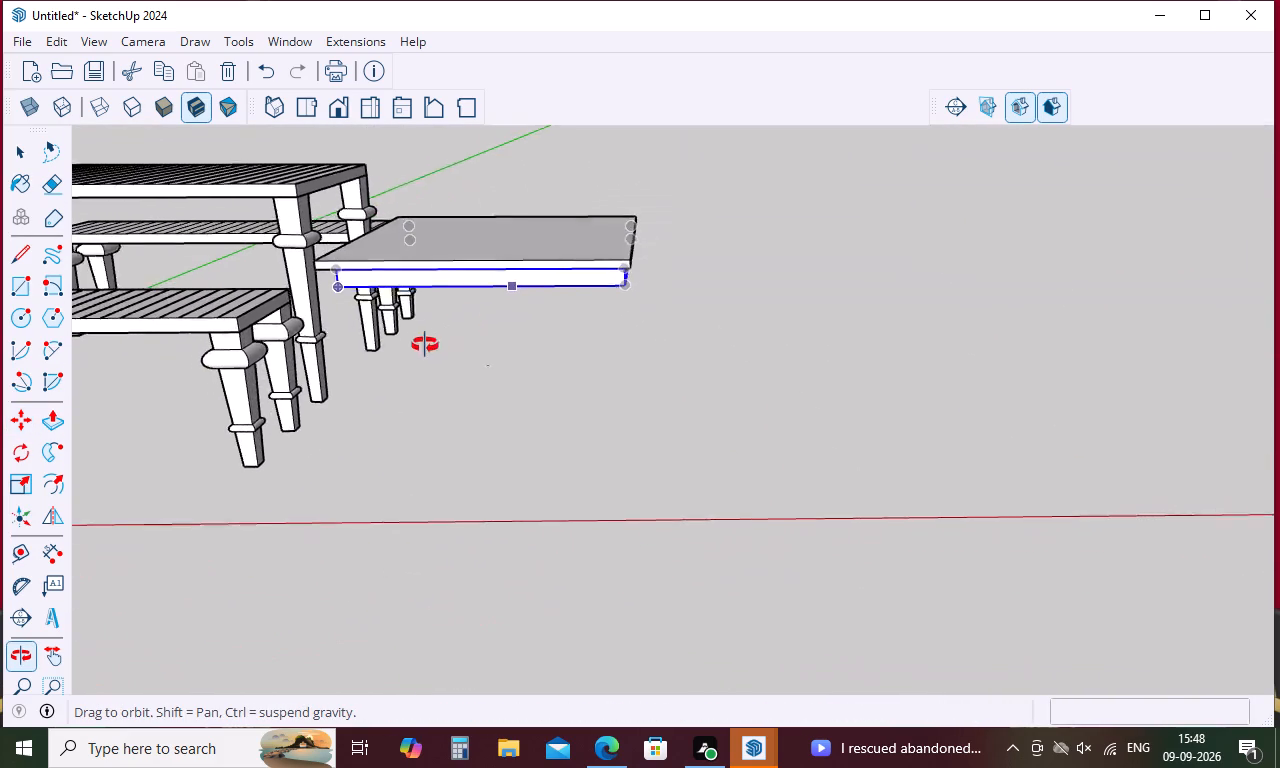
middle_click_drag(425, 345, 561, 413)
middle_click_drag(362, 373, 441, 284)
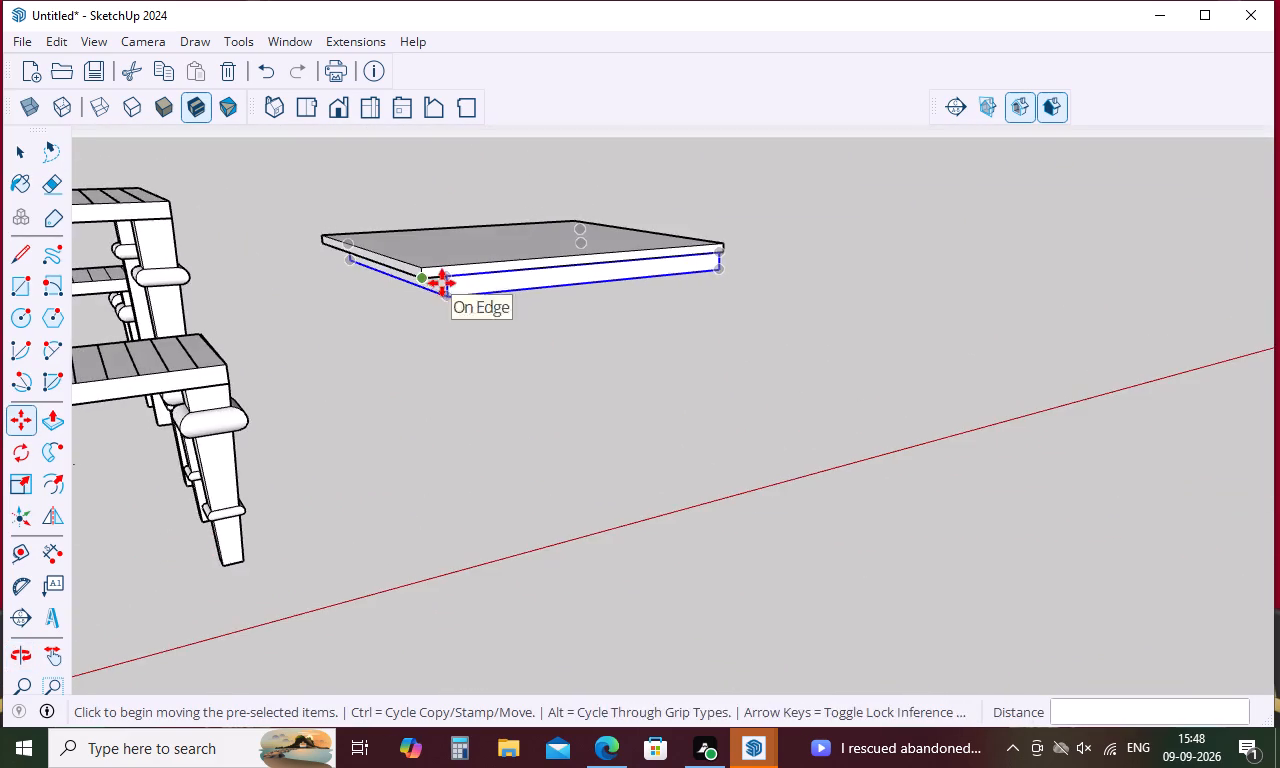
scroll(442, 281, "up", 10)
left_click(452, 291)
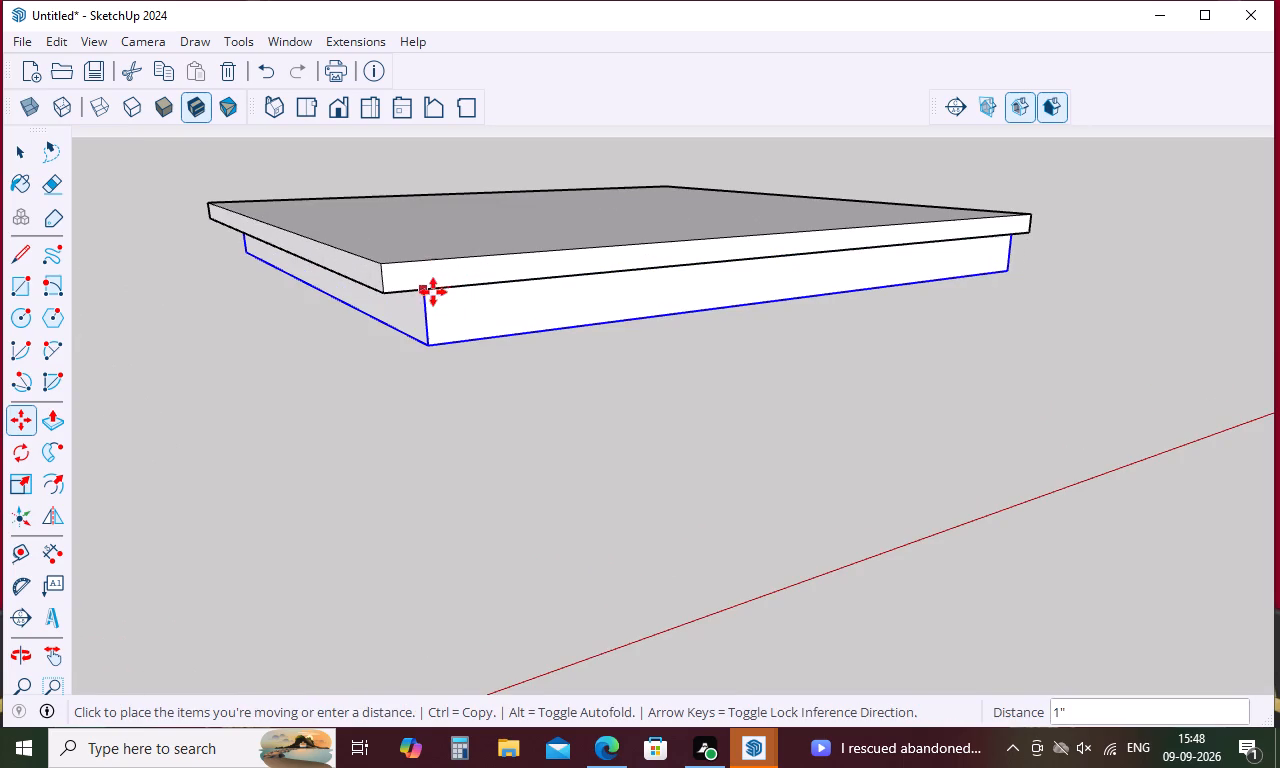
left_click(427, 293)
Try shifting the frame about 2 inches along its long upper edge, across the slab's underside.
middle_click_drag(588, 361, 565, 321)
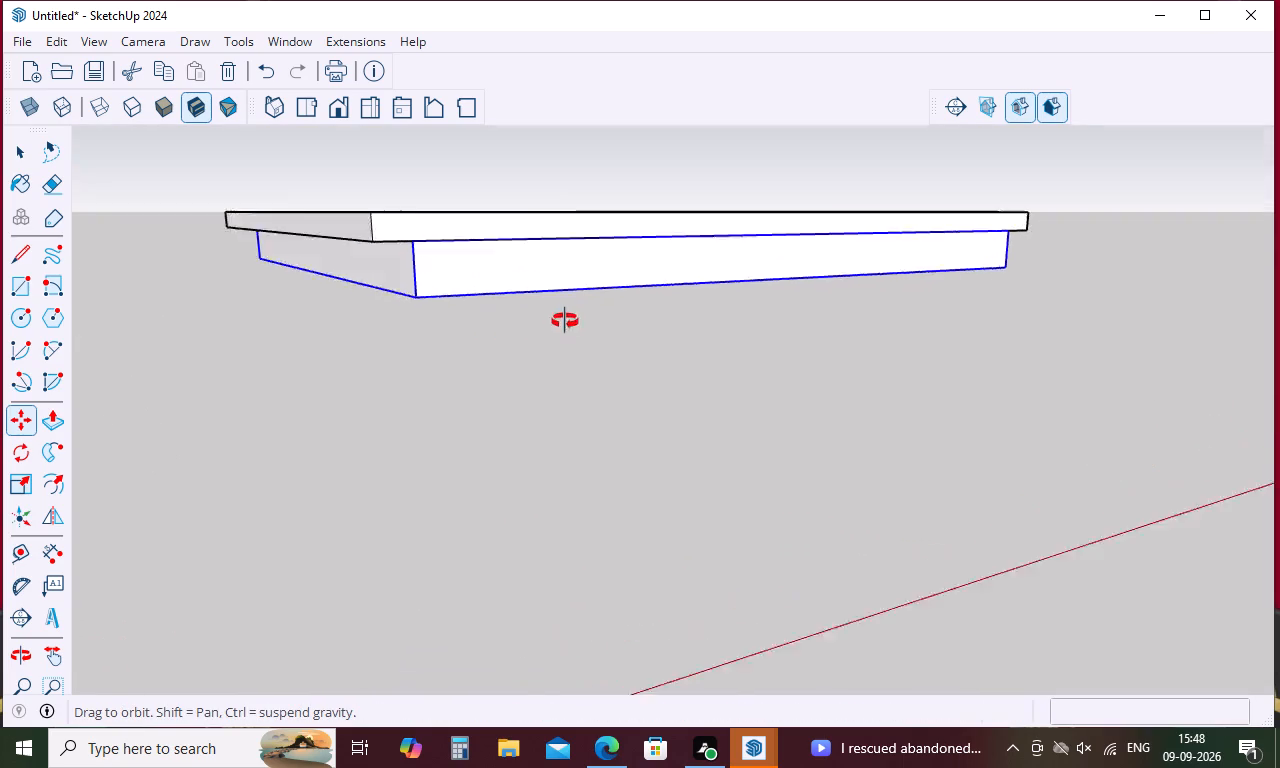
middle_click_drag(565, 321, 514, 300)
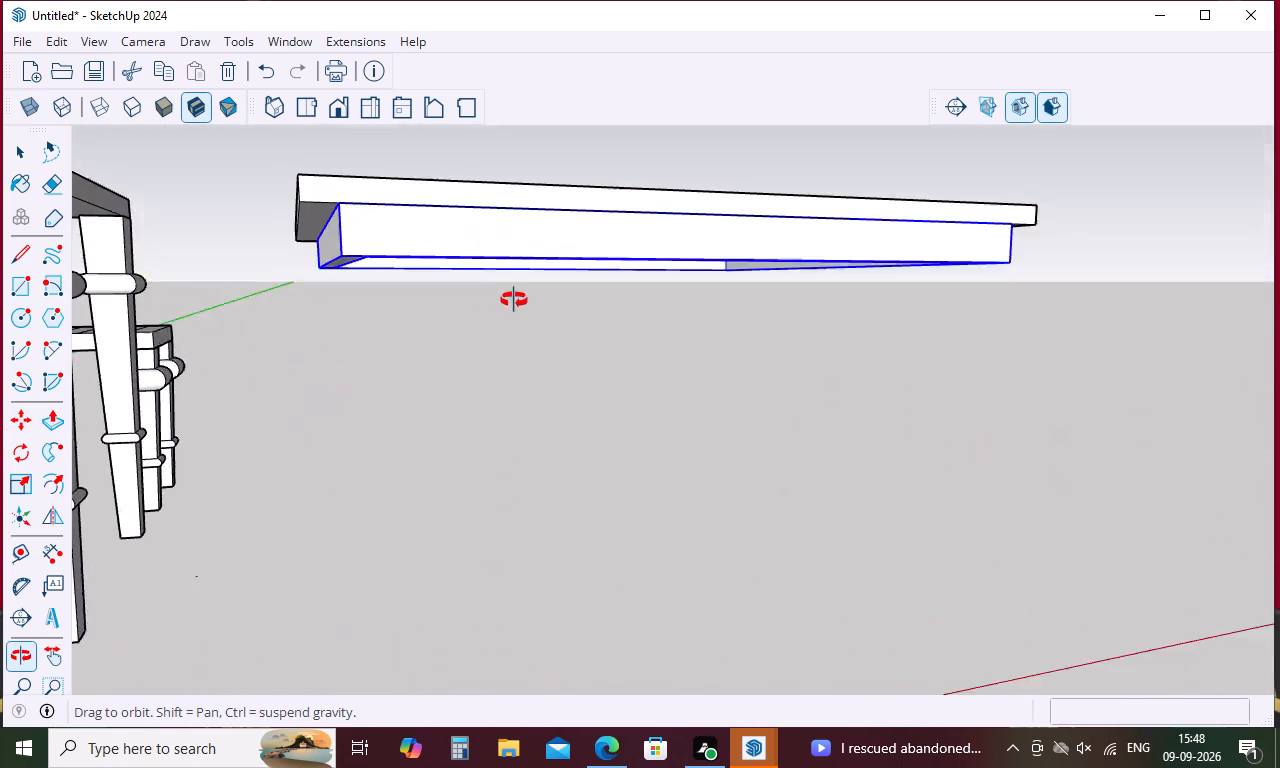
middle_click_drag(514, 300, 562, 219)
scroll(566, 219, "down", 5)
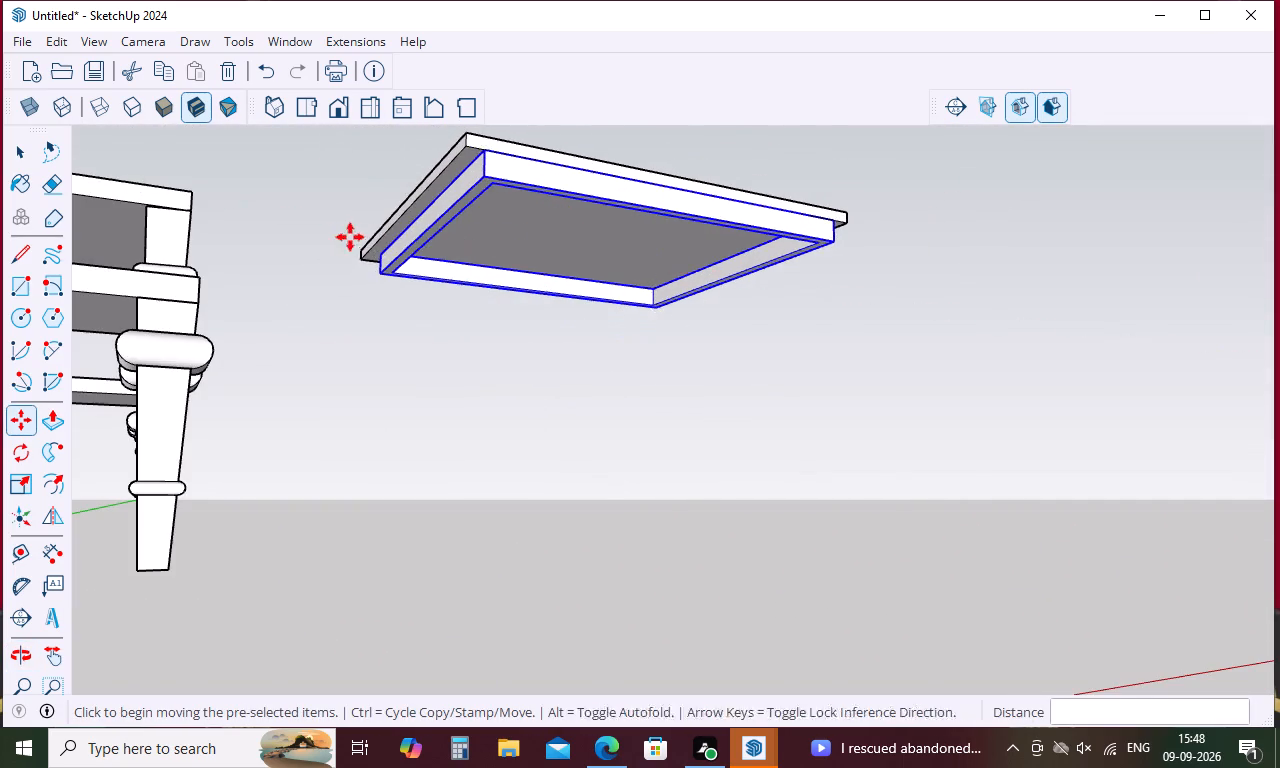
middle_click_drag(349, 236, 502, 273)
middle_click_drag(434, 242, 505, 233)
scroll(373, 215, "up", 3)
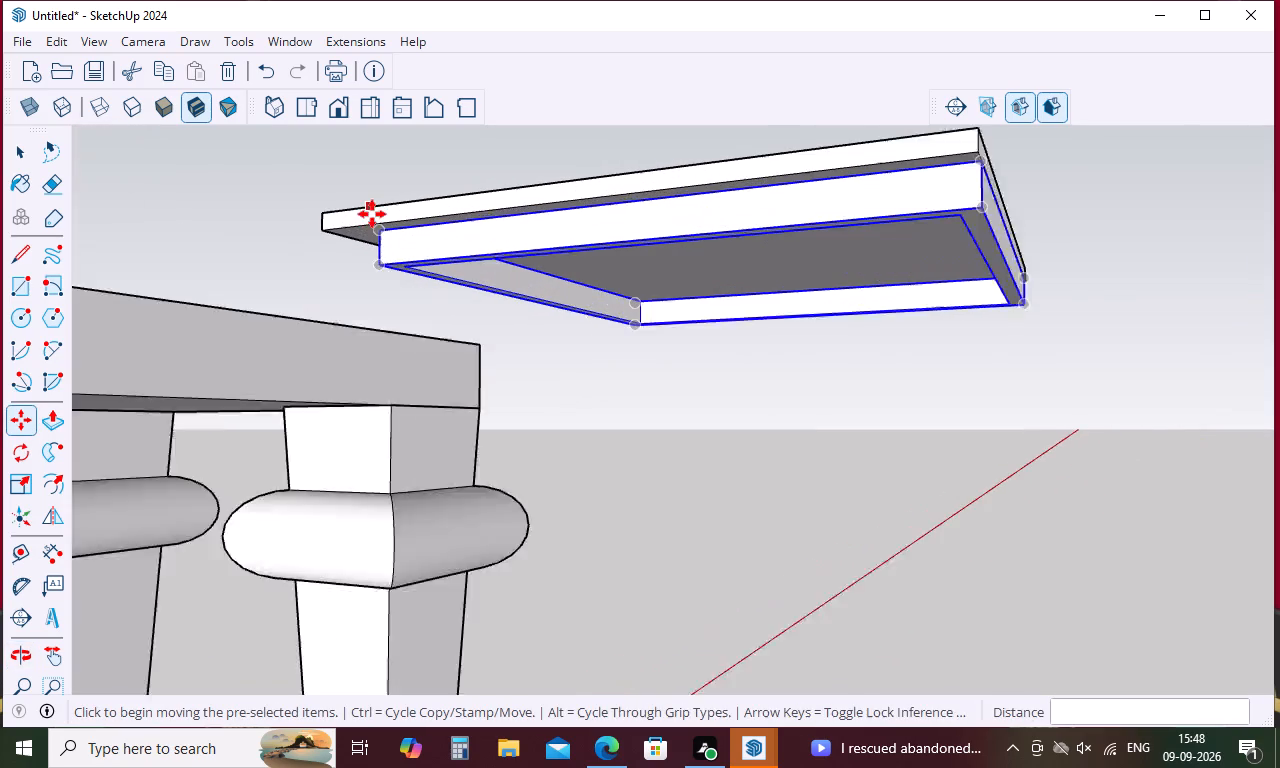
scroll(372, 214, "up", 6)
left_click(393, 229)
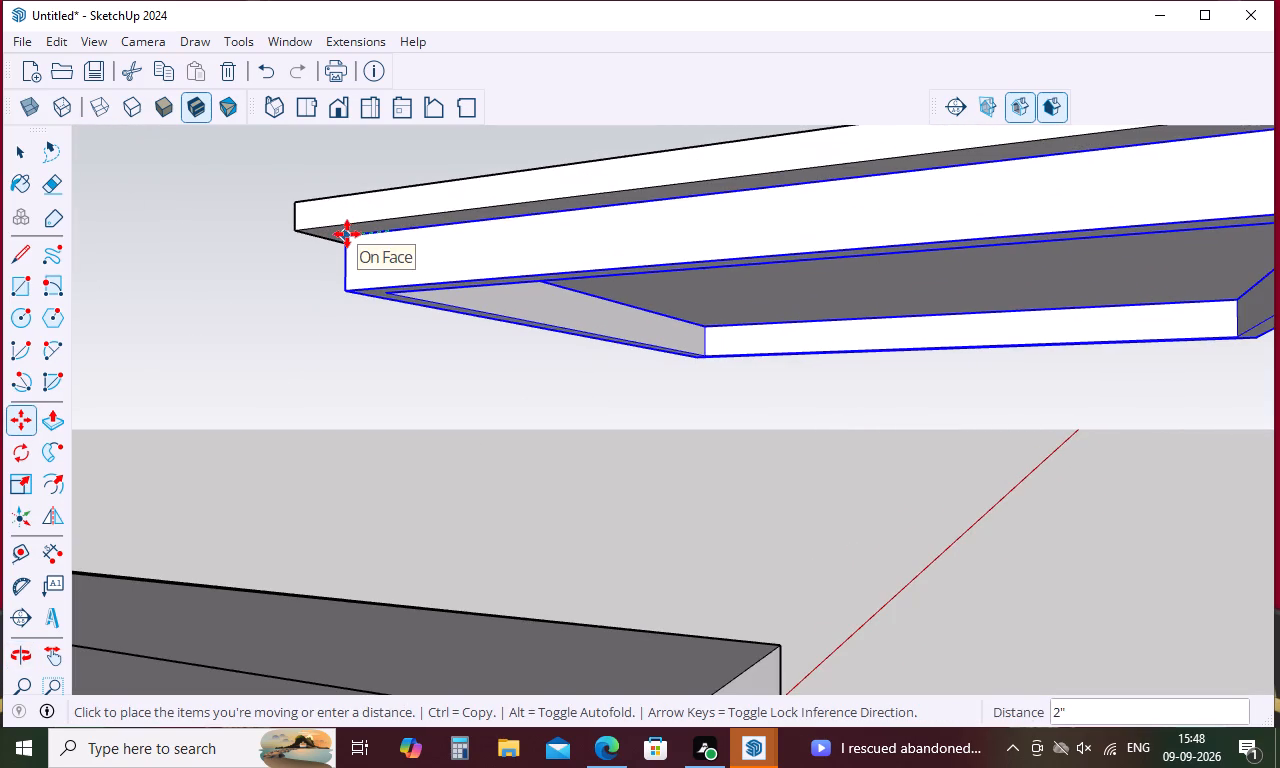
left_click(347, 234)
Lower the frame so it hangs clear of the slab's underside near the corner.
middle_click_drag(410, 266, 802, 279)
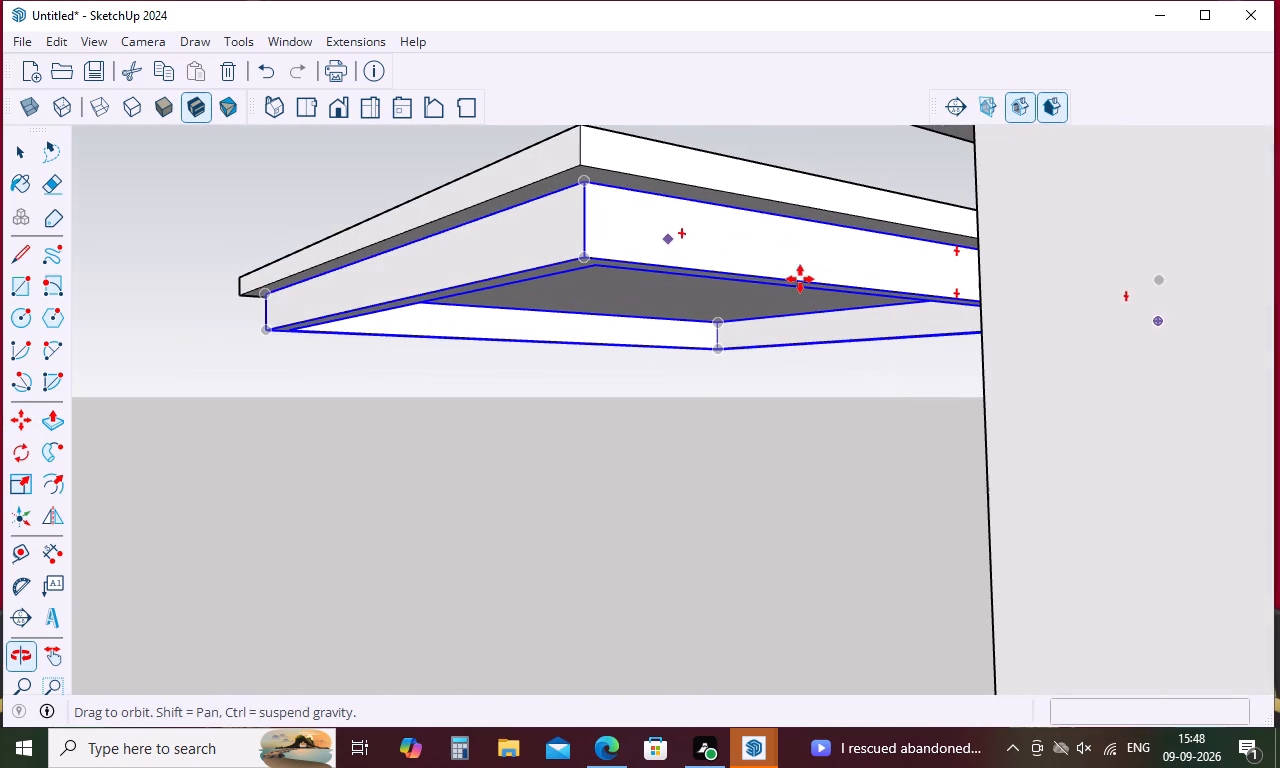
left_click_drag(583, 183, 583, 192)
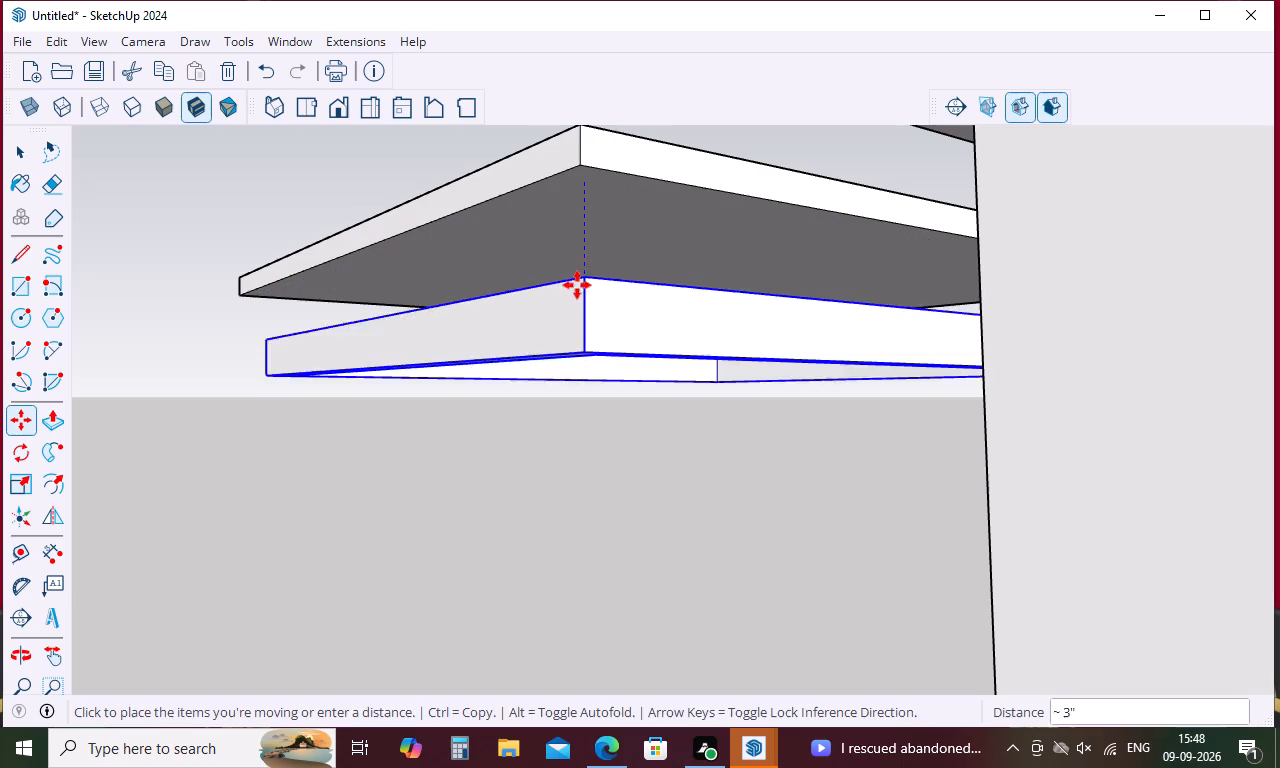
left_click(565, 359)
Draw a 3-inch line along the slab's bottom edge from its corner, and from its end a 3-inch line inward across the underside.
key("space")
key("l")
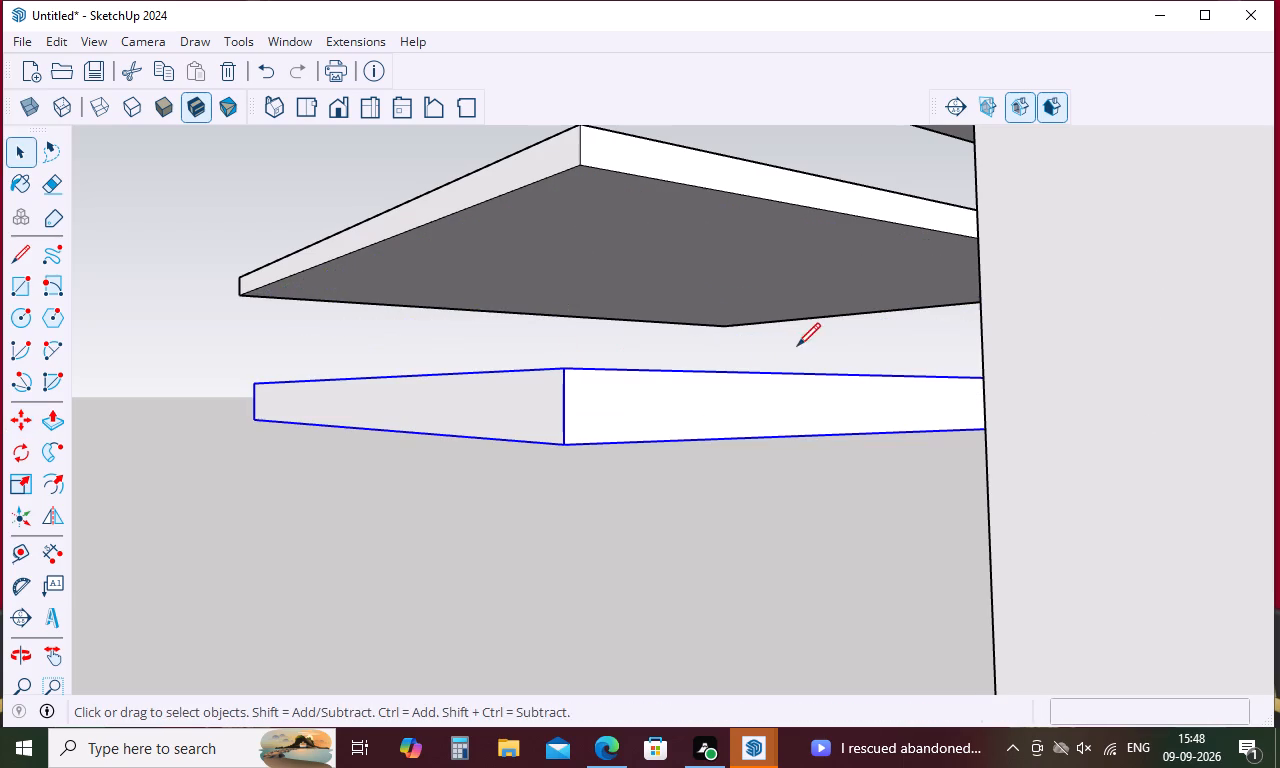
left_click(579, 170)
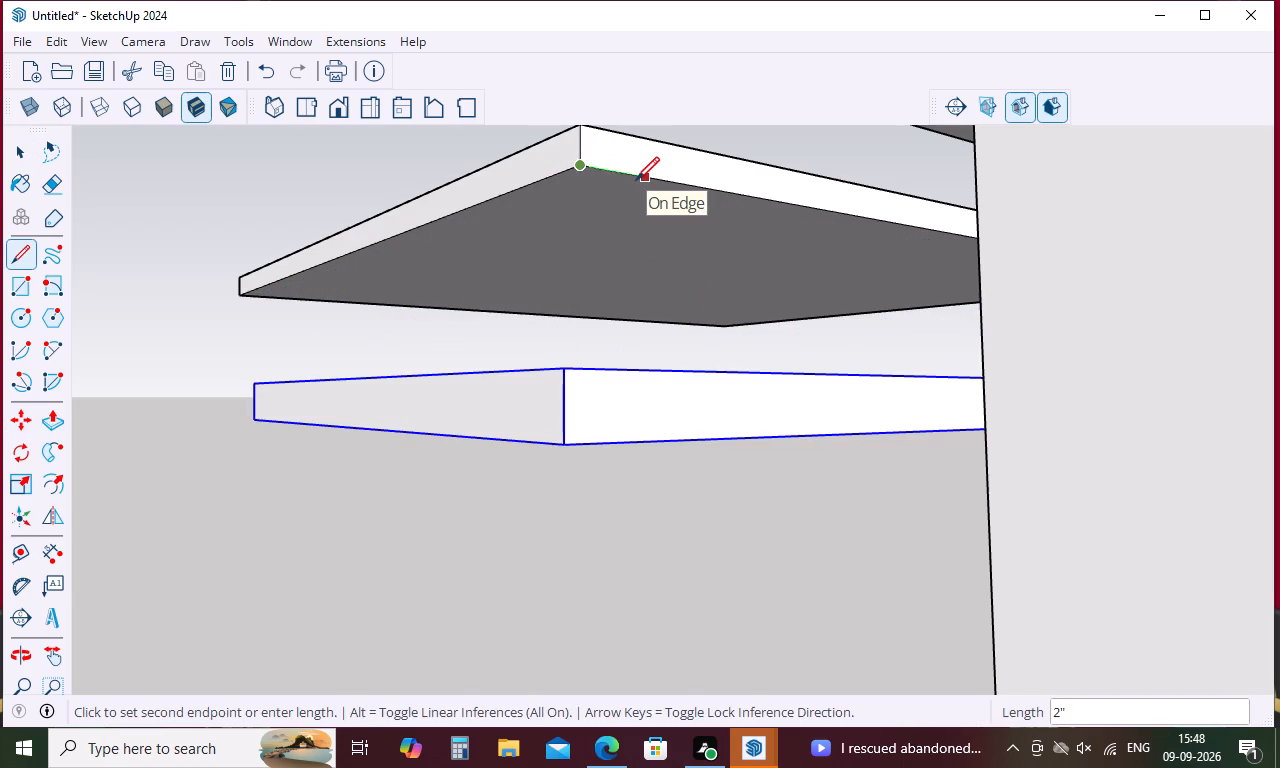
key("3")
key("Return")
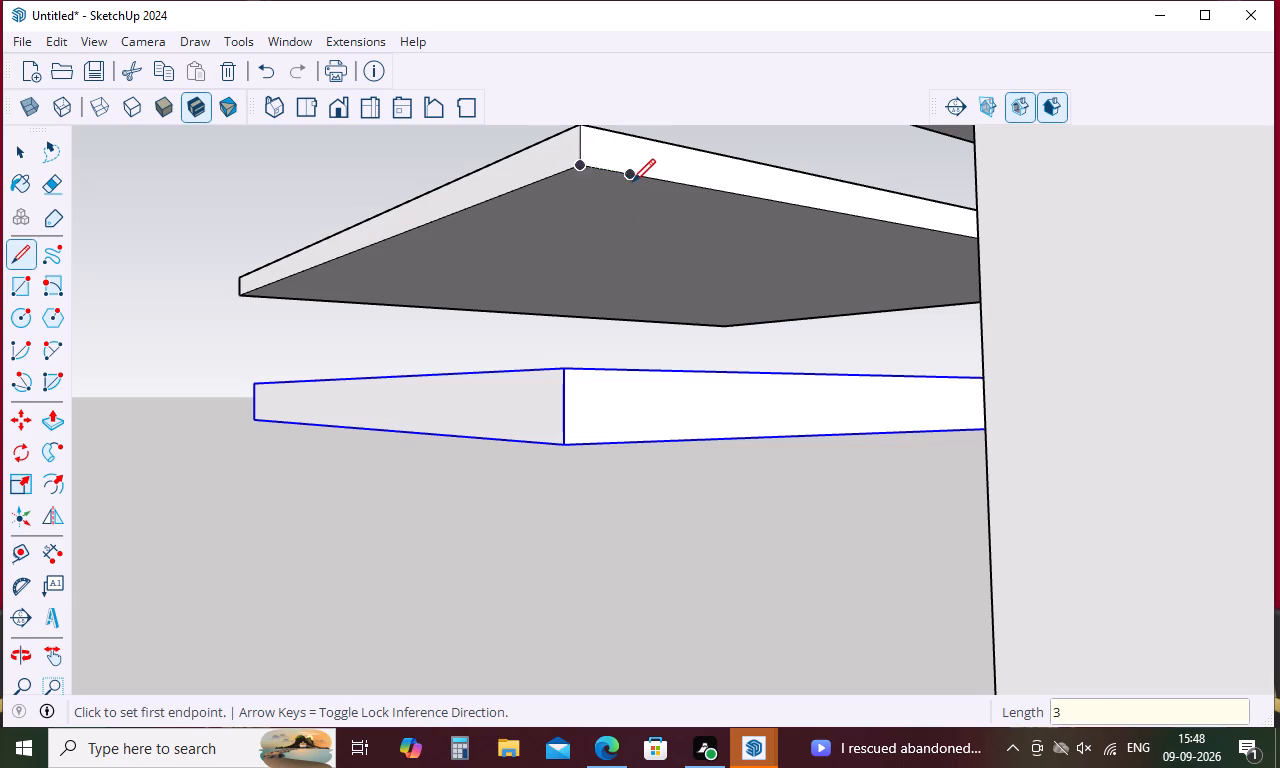
left_click(631, 181)
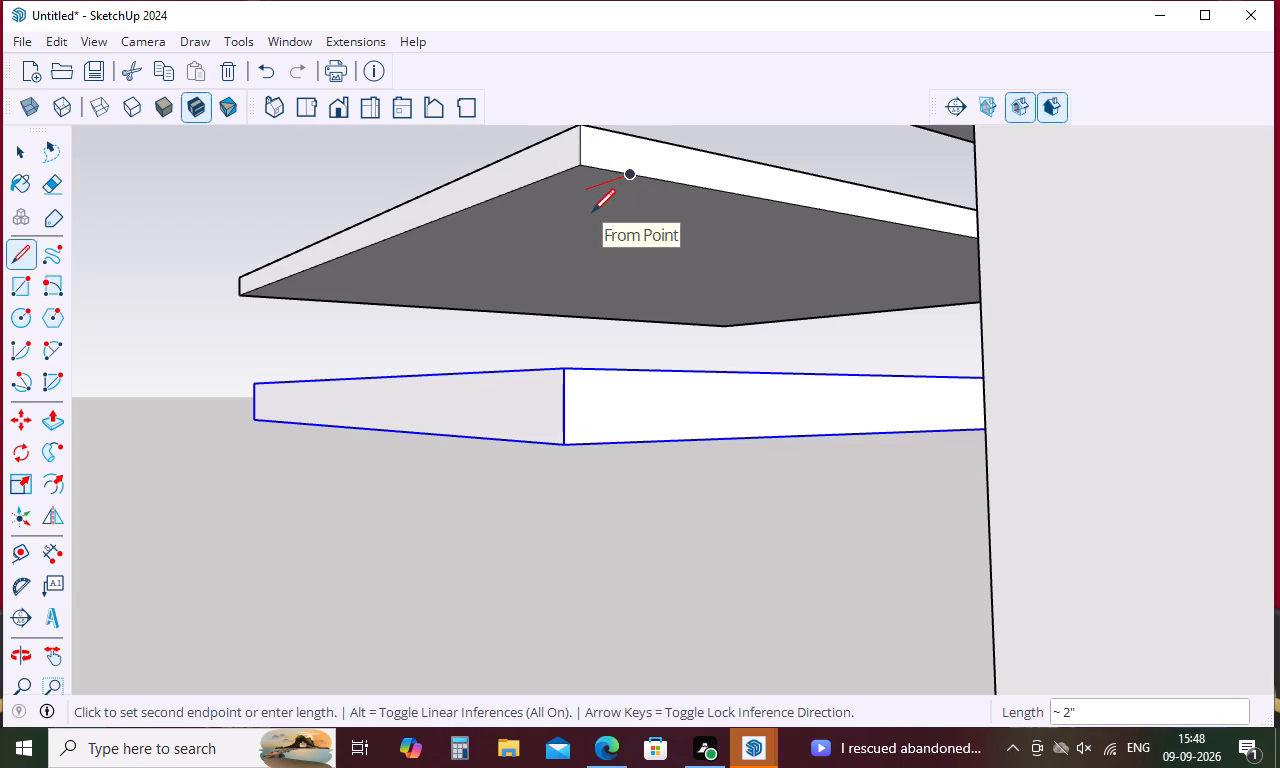
key("3")
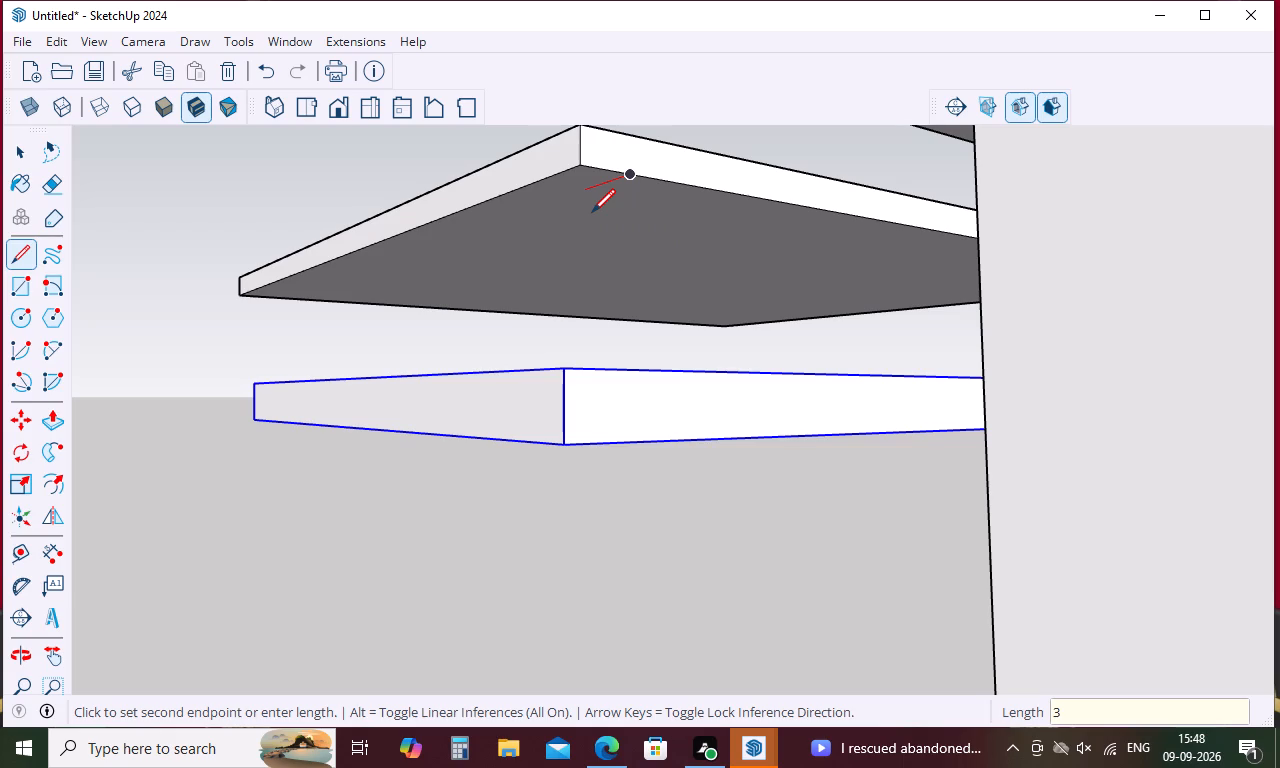
key("Return")
key("space")
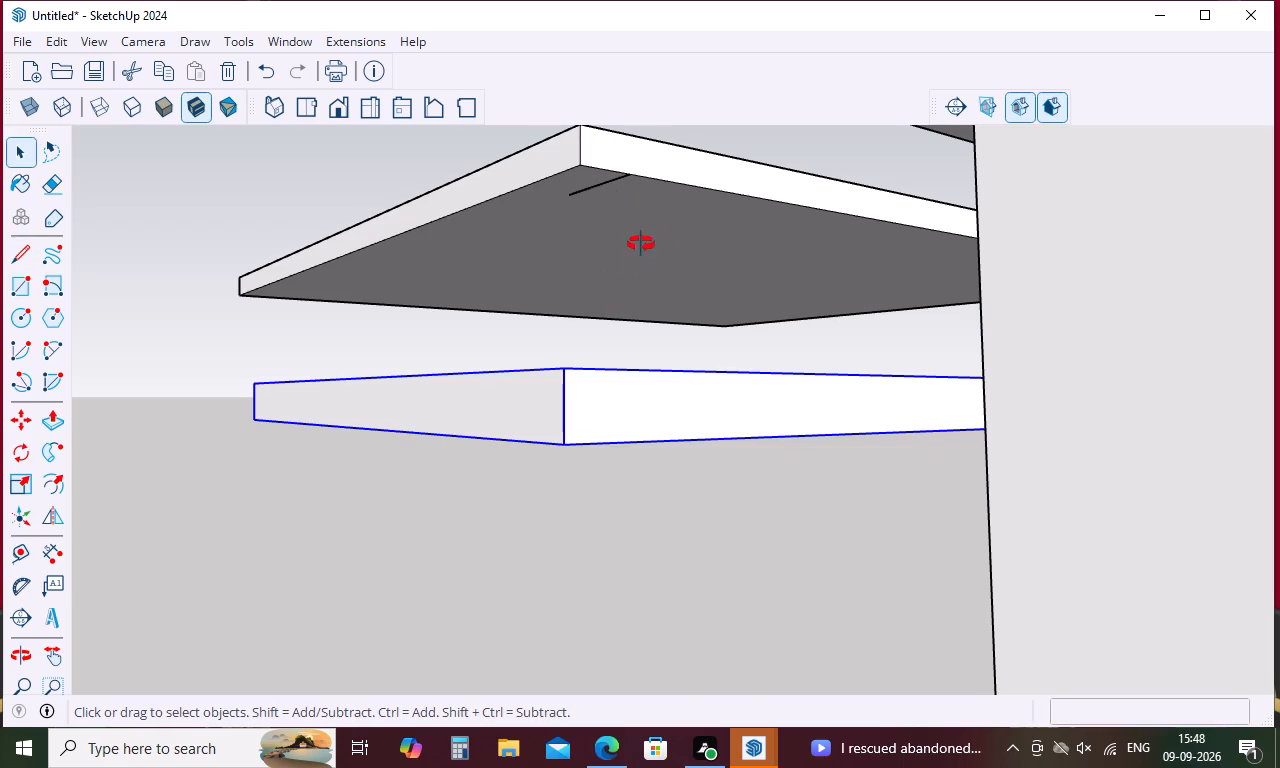
Move the frame by its upper corner onto the inner end of the 3-inch guide line on the slab's underside.
middle_click_drag(641, 244, 641, 198)
key("m")
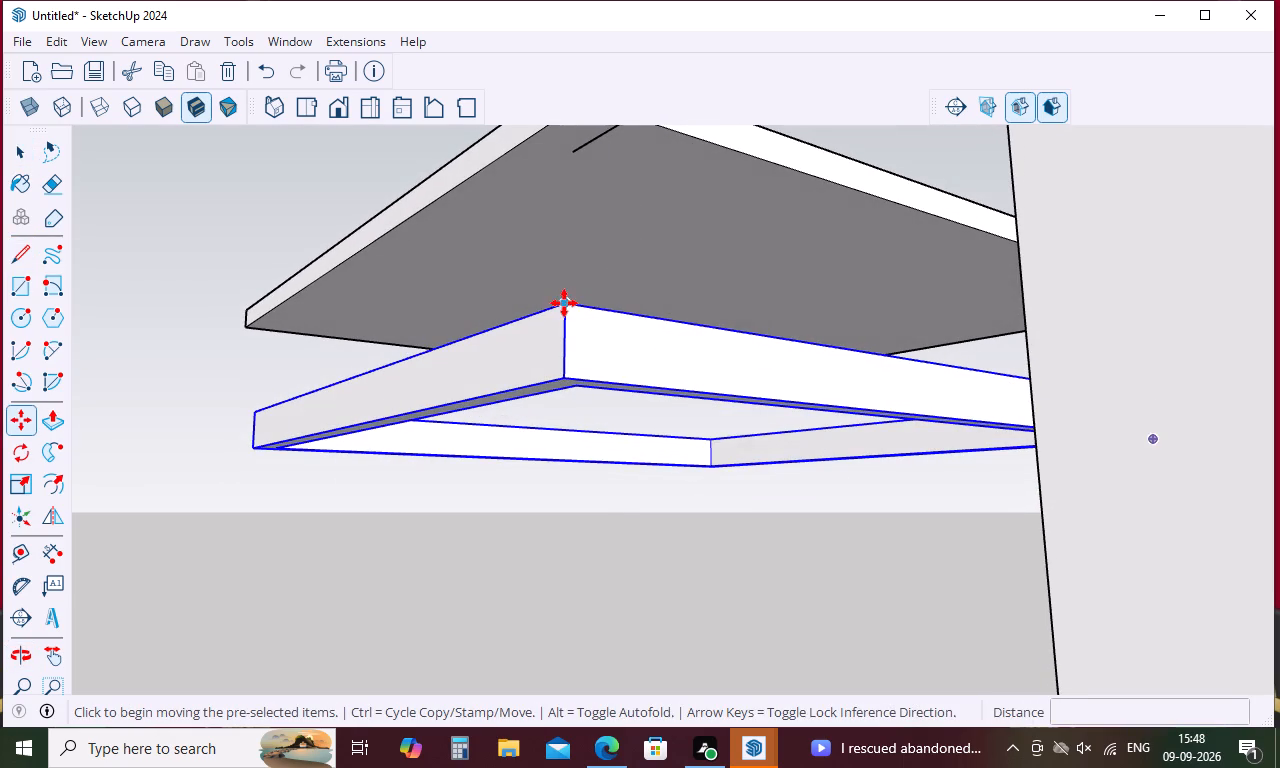
left_click(564, 303)
left_click(575, 150)
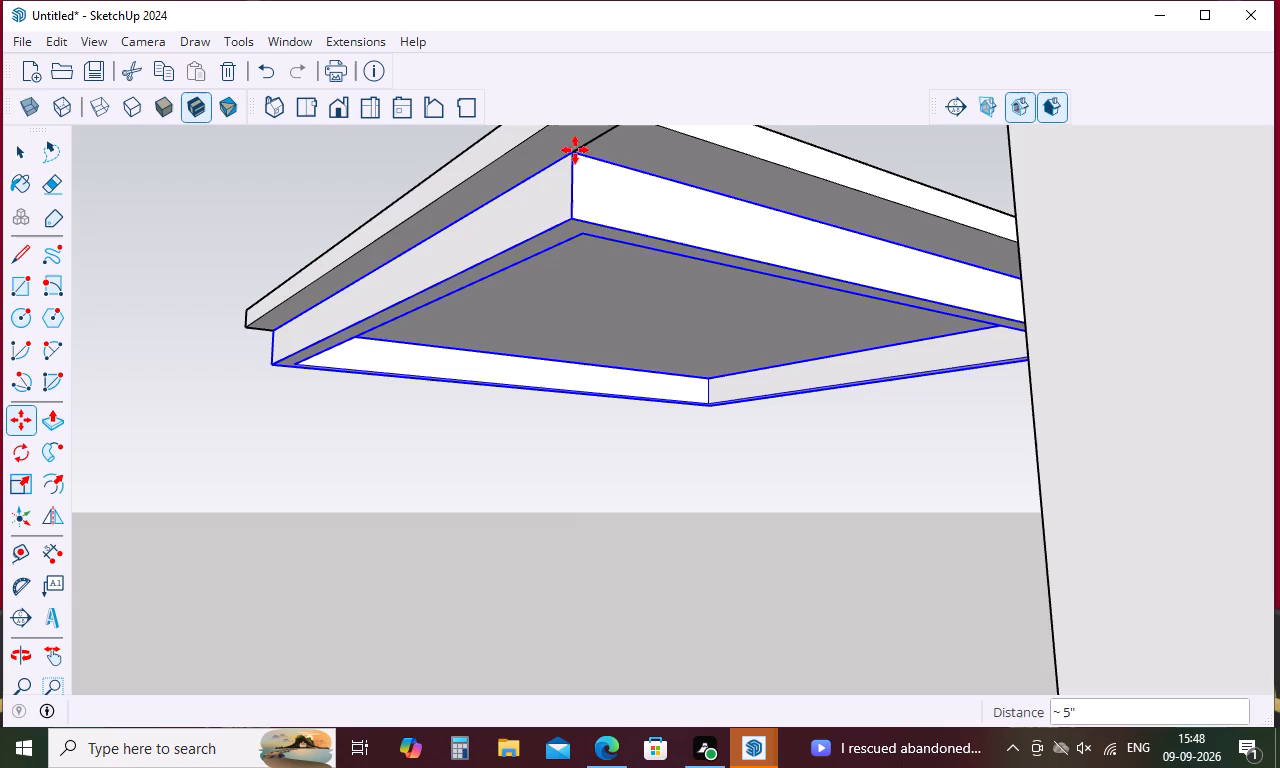
Erase the 3-inch guide line running inward across the slab's underside.
key("space")
key("t")
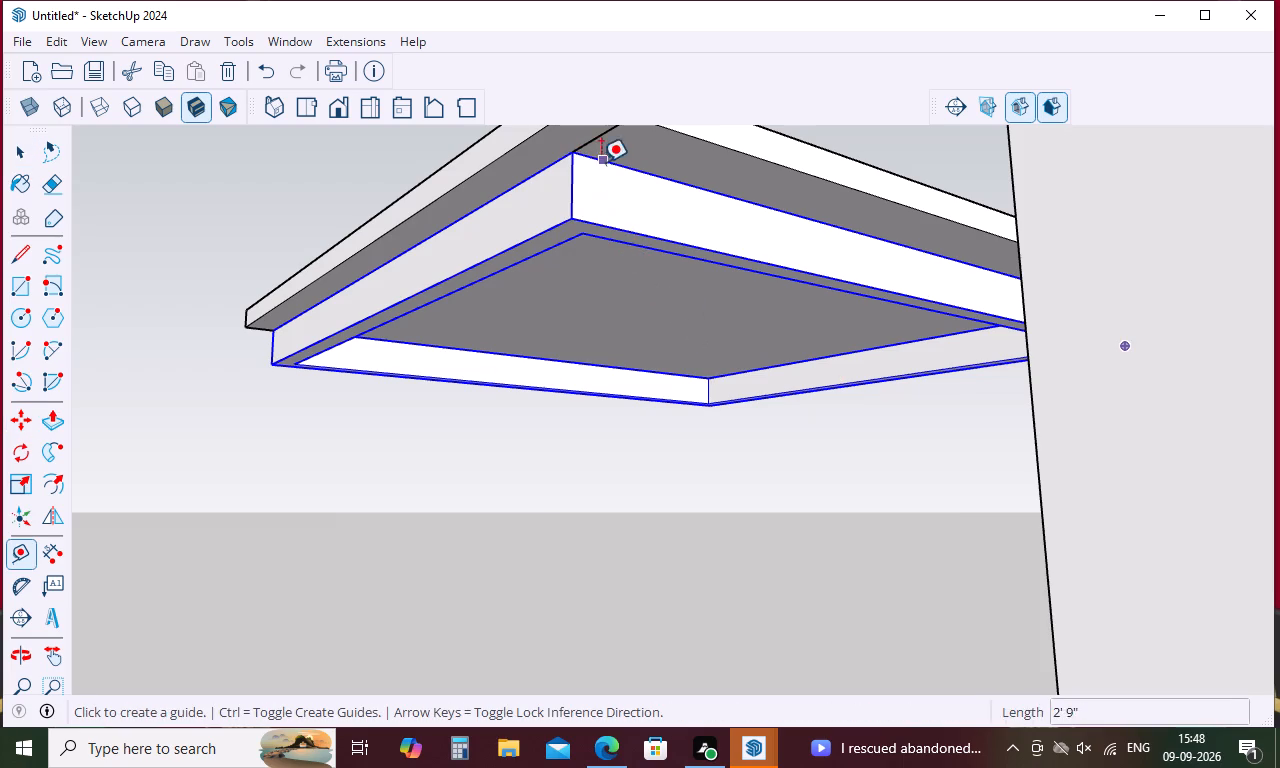
key("space")
key("e")
left_click(586, 147)
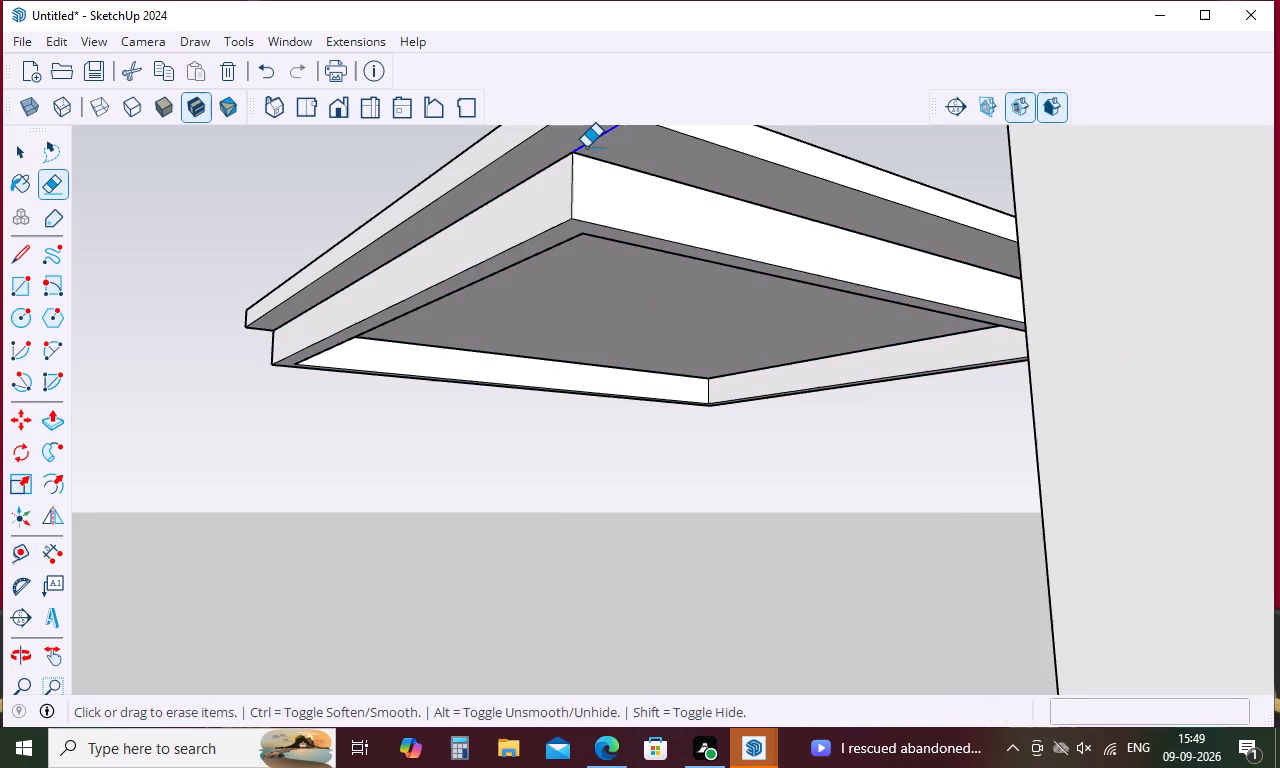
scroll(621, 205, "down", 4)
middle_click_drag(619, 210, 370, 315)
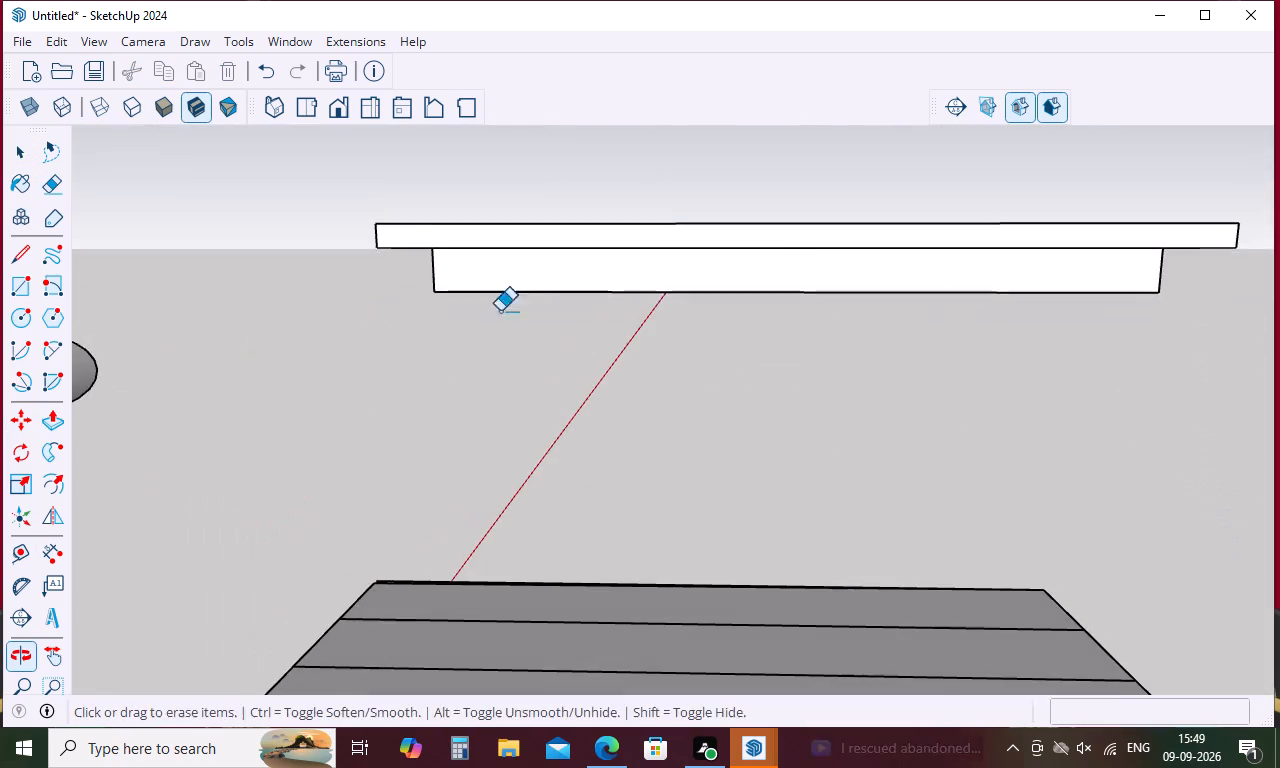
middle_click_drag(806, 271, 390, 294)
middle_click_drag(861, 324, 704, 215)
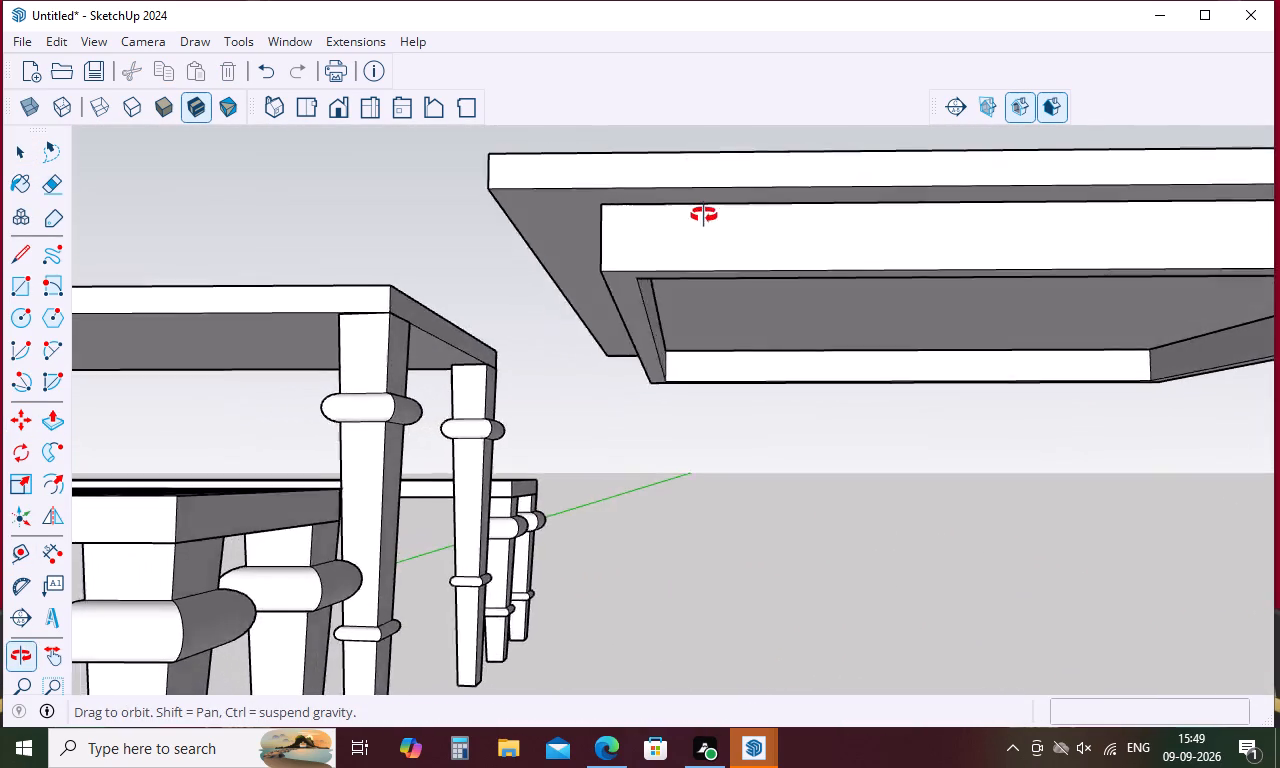
Draw an upright 3 by 18 inch rectangle, perpendicular to the green axis, in the open space below the slab.
middle_click_drag(704, 215, 691, 357)
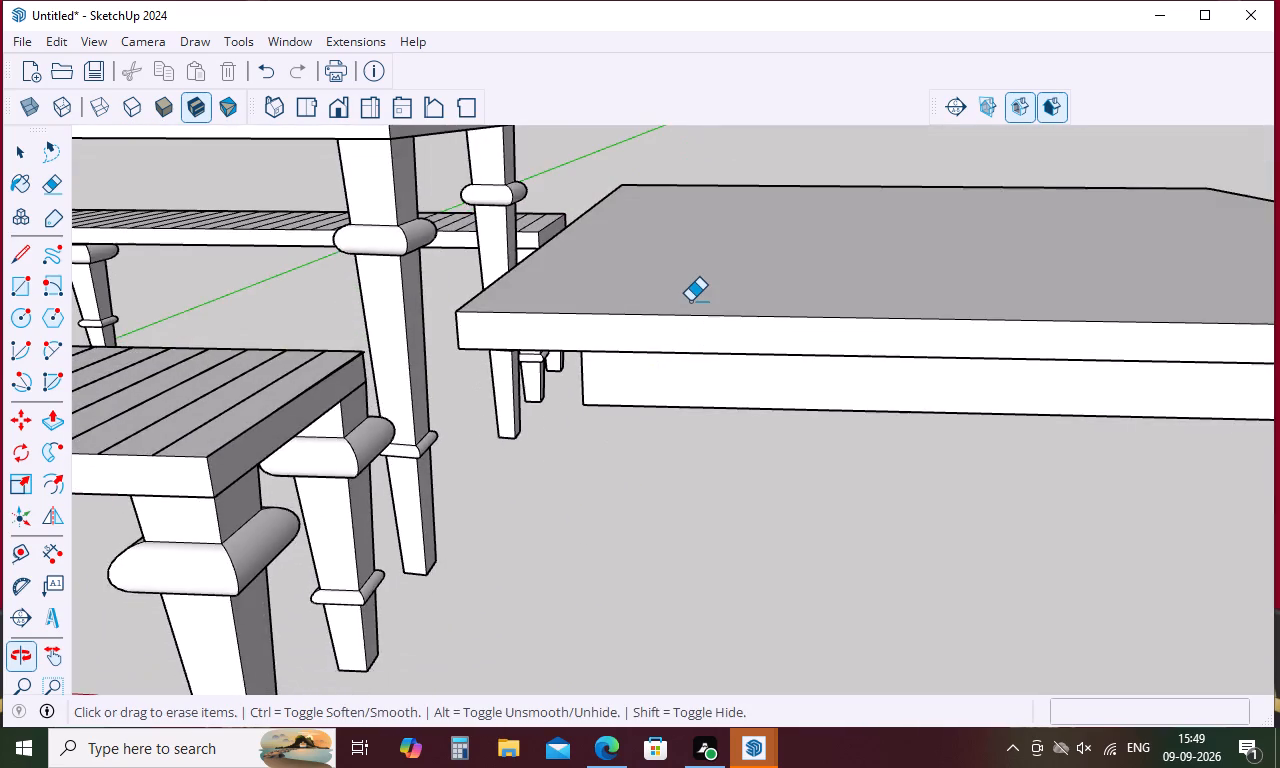
scroll(690, 300, "down", 15)
key("space")
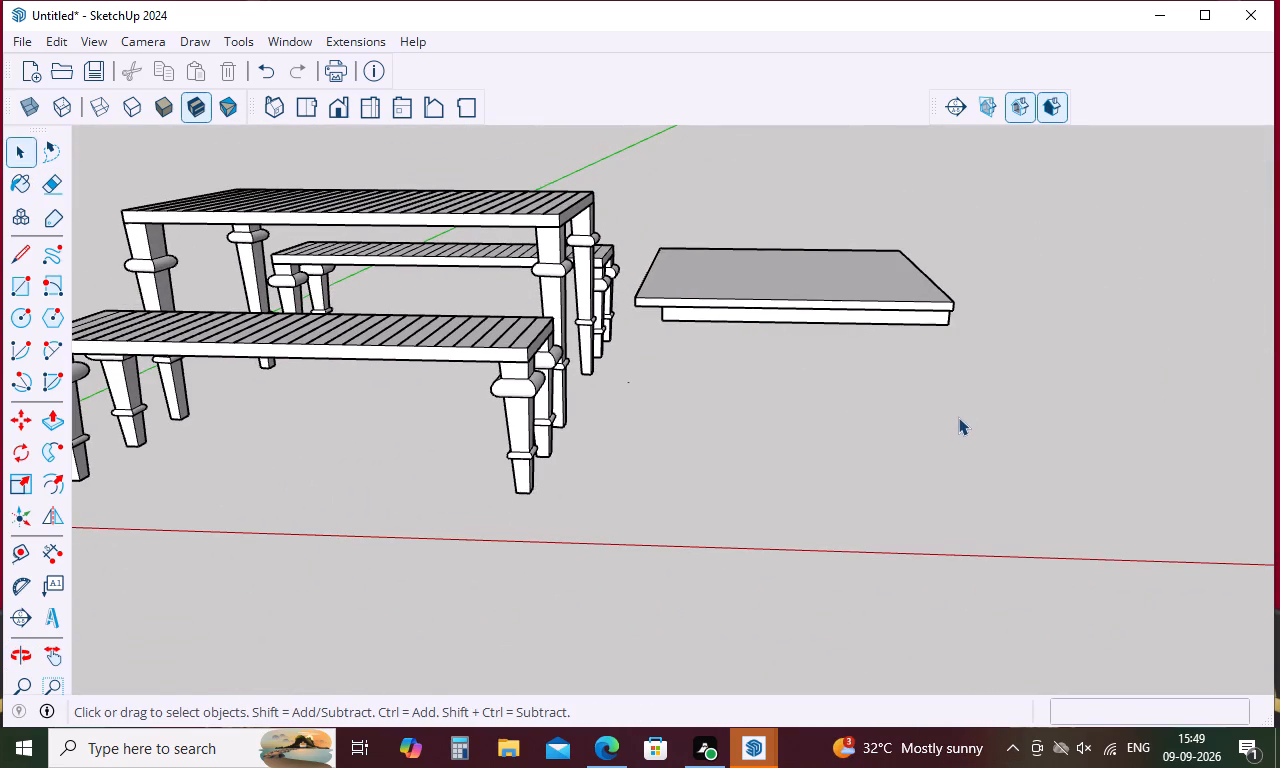
key("r")
left_click(828, 366)
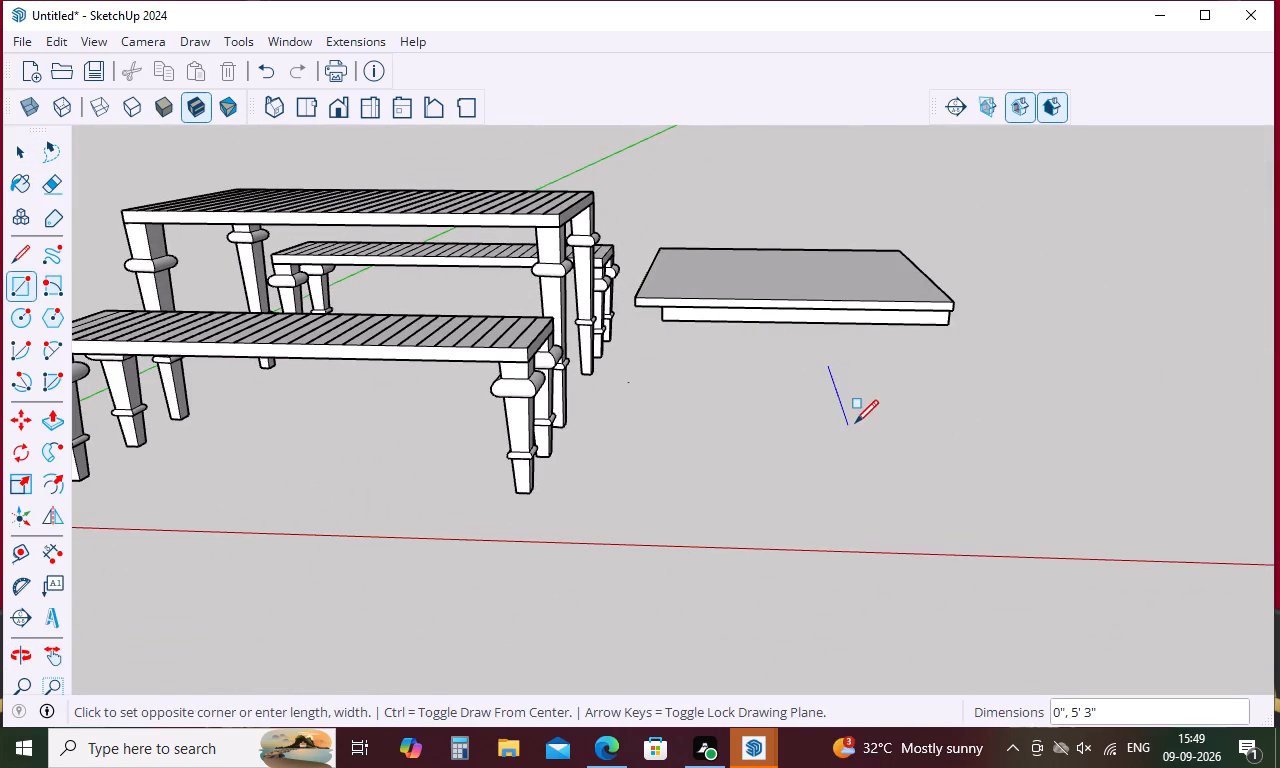
key("Up")
key("Left")
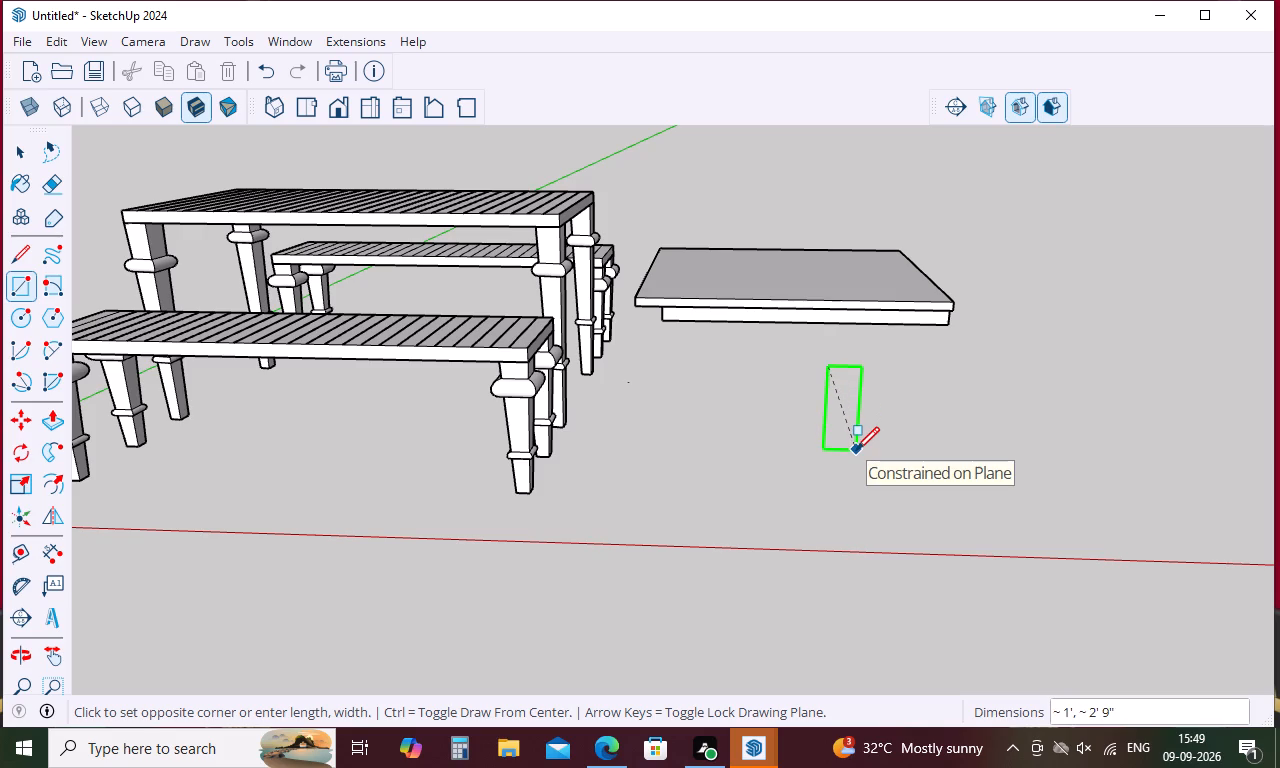
key("3")
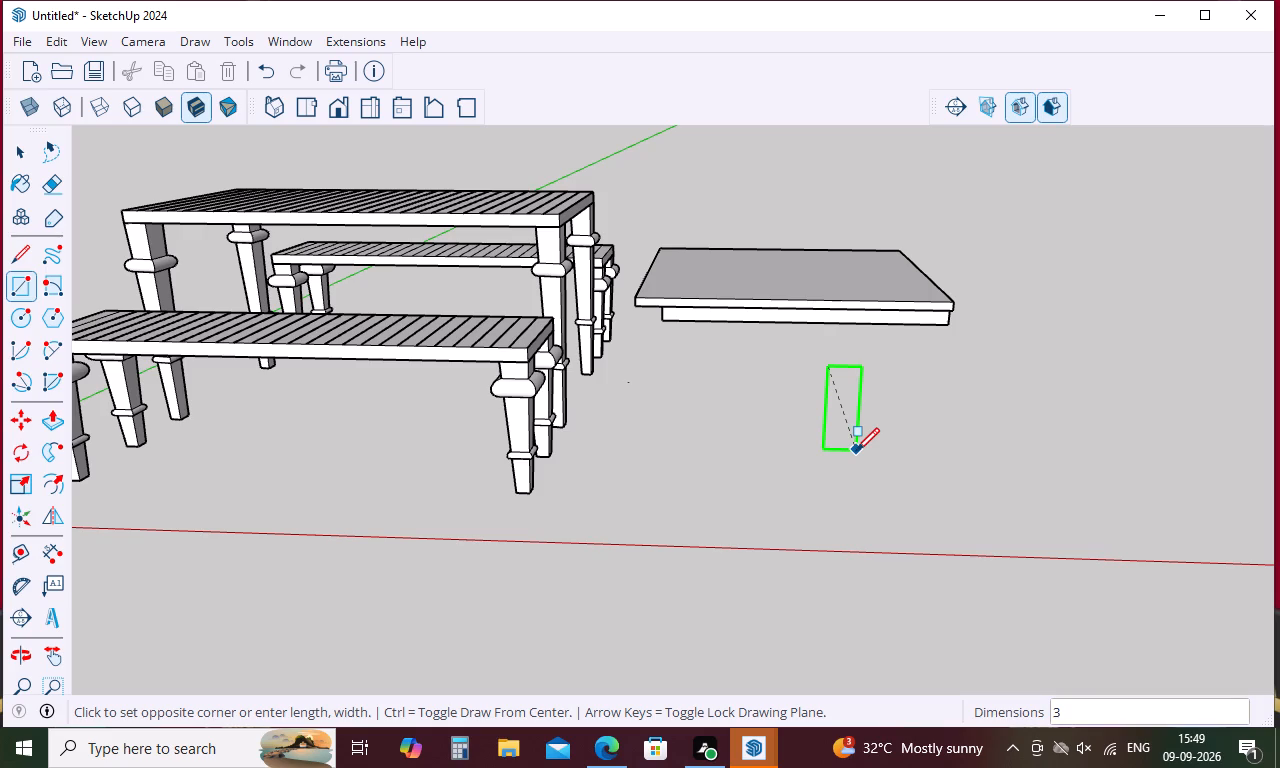
key("comma")
key("1")
key("8")
key("Return")
key("space")
Split the rectangle's bottom edge with a 1.5-inch line from its midpoint to one corner, and join that half's midpoint to the upper corner.
scroll(846, 357, "up", 4)
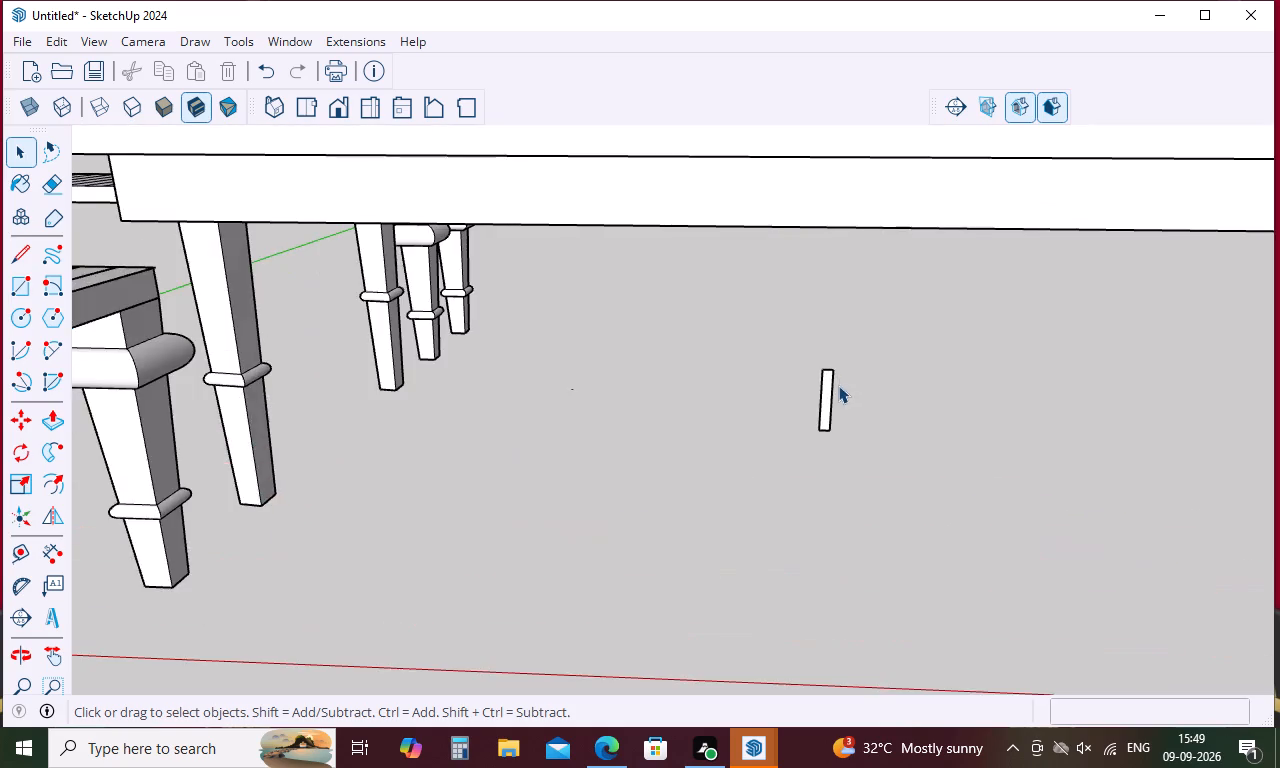
scroll(838, 385, "up", 8)
key("l")
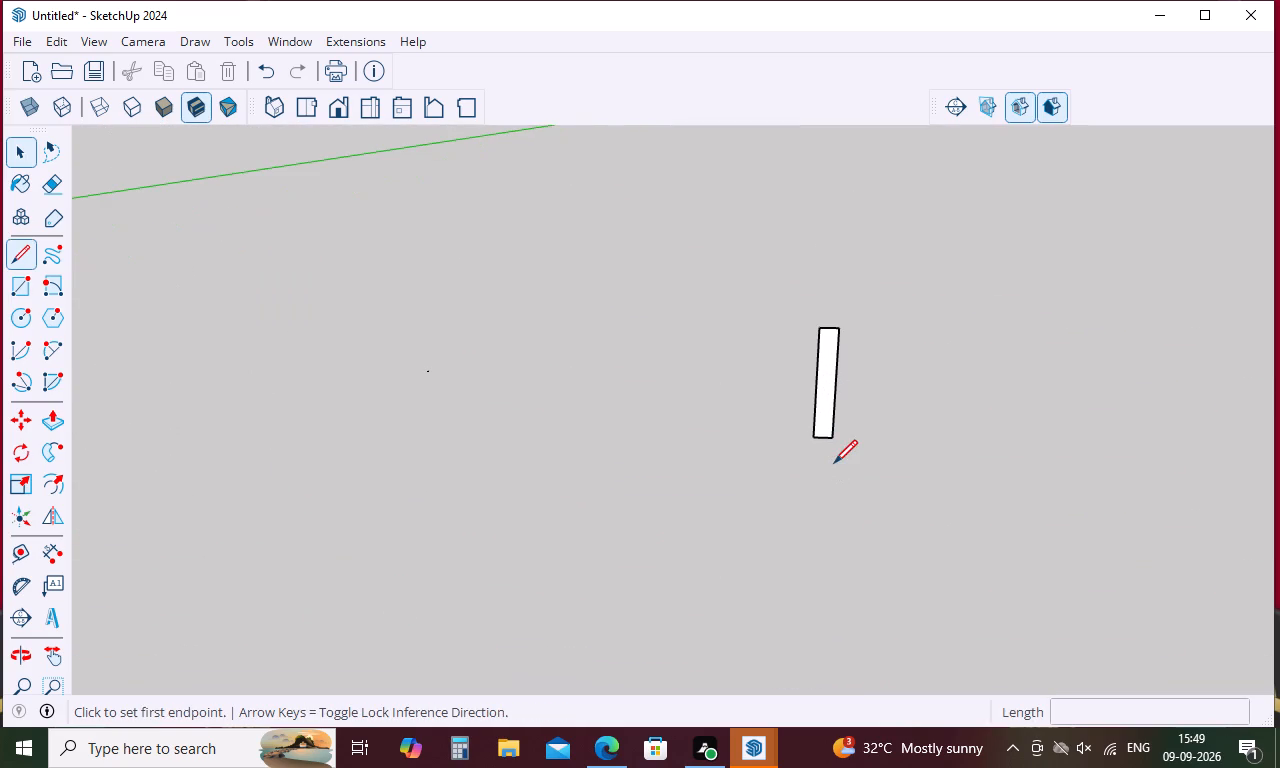
scroll(827, 429, "up", 9)
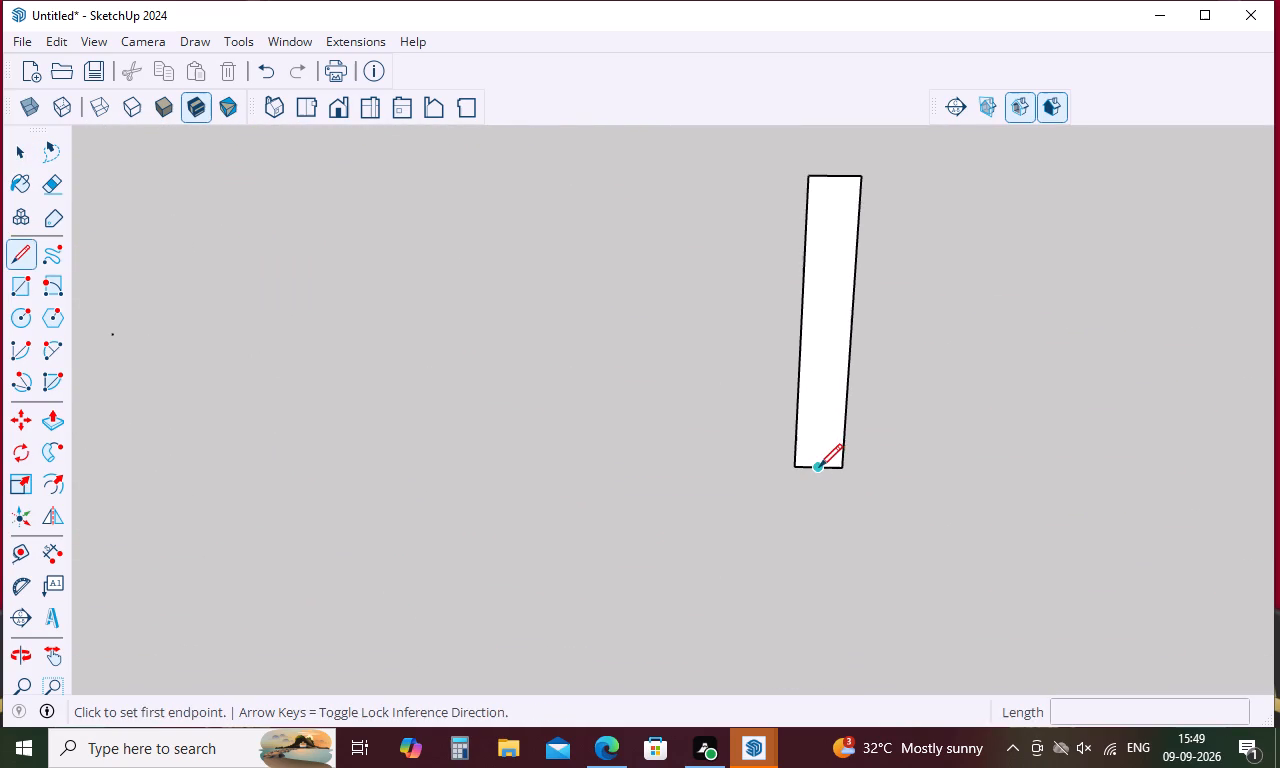
left_click(819, 467)
type("1.")
key("5")
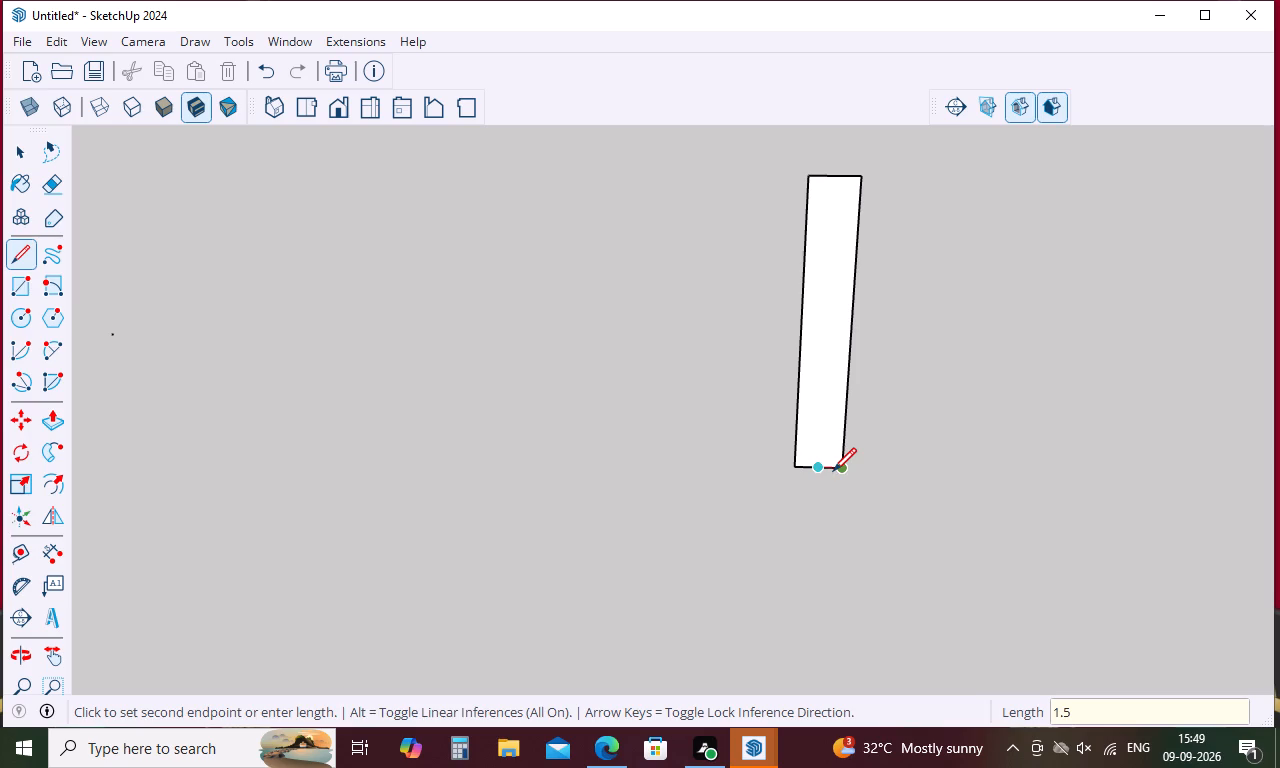
key("Return")
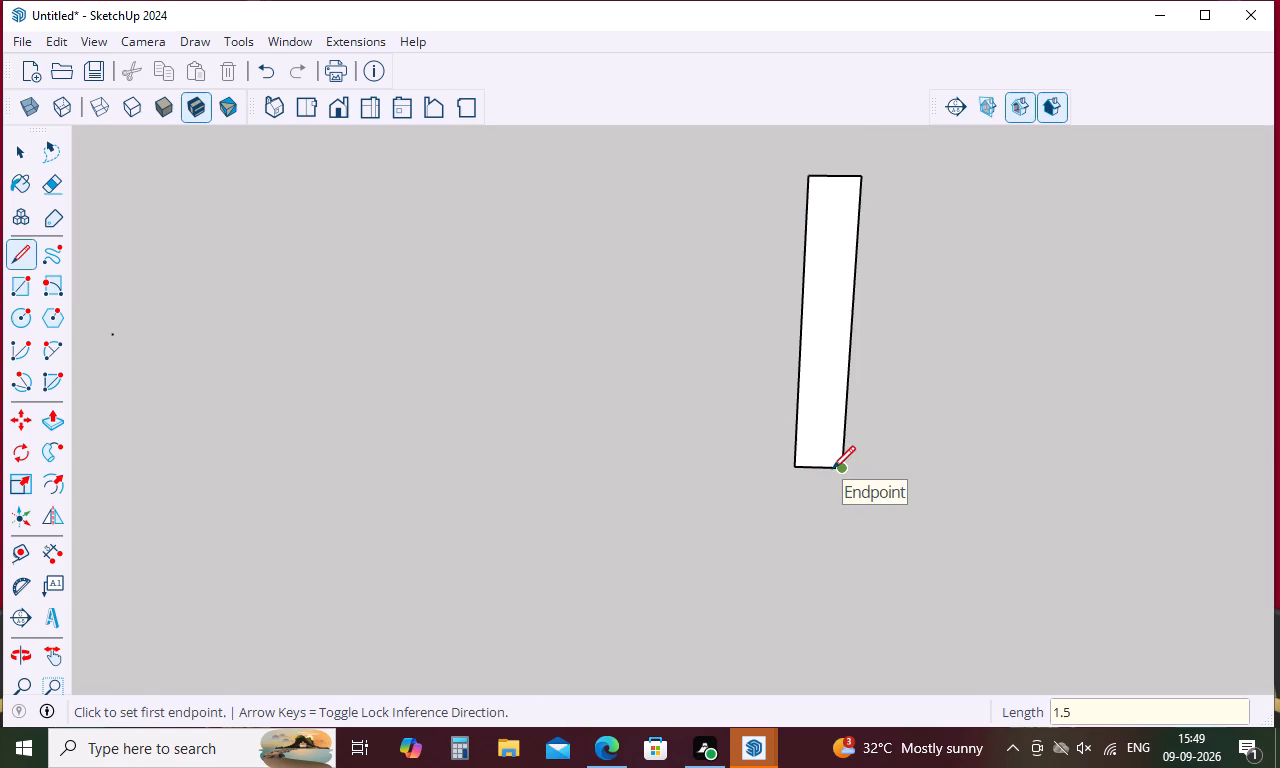
scroll(833, 470, "up", 4)
left_click(829, 468)
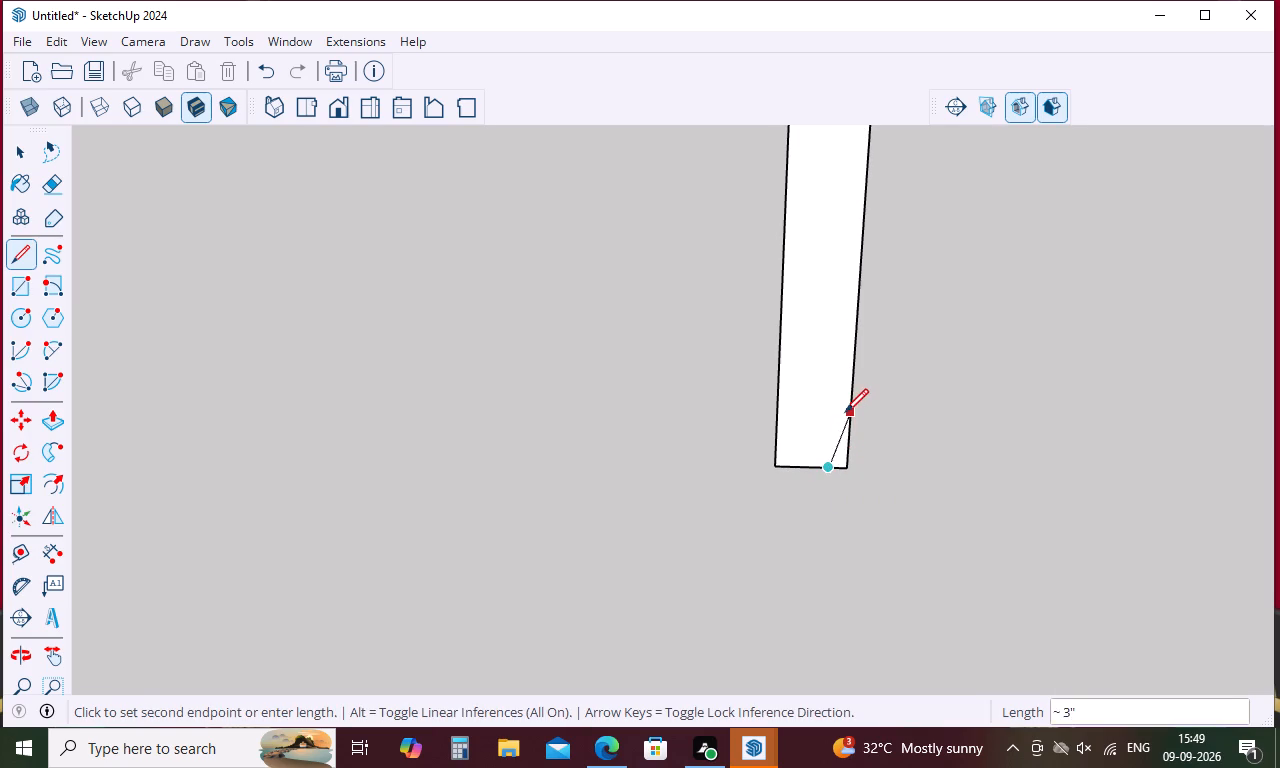
scroll(845, 412, "down", 7)
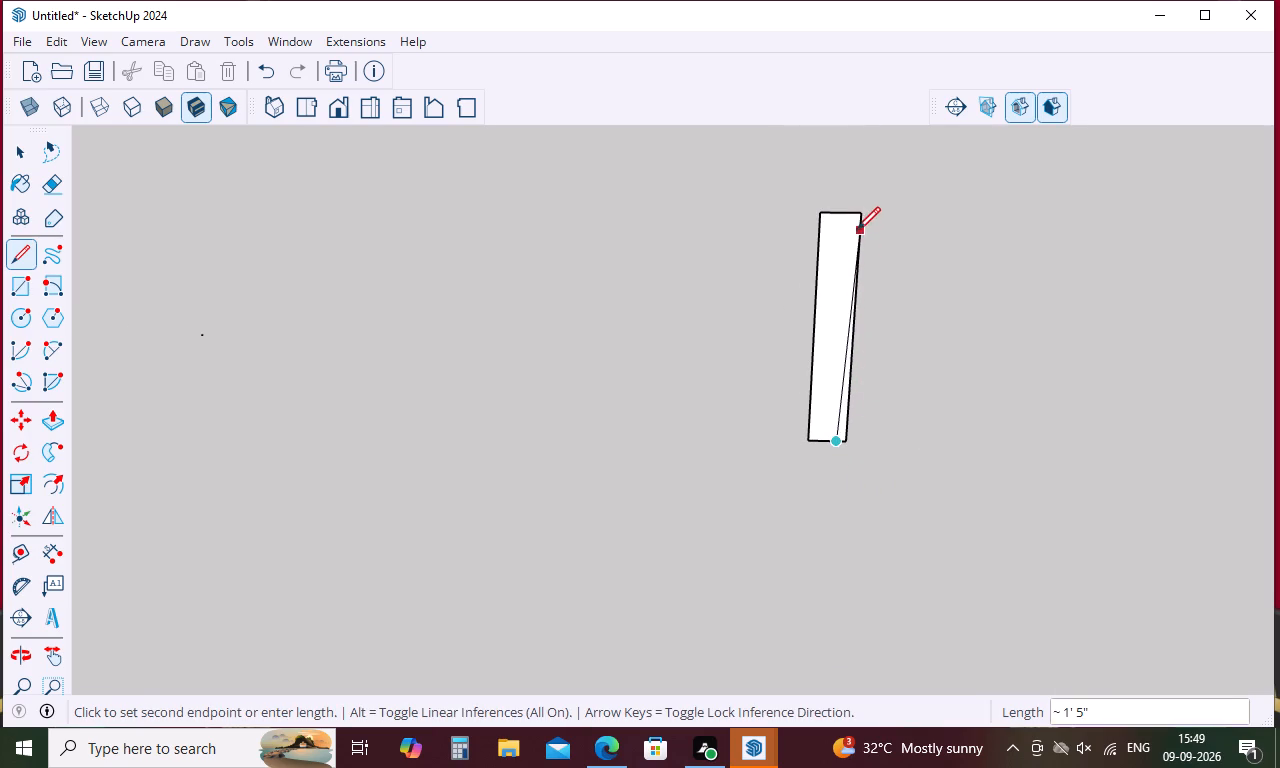
left_click(859, 219)
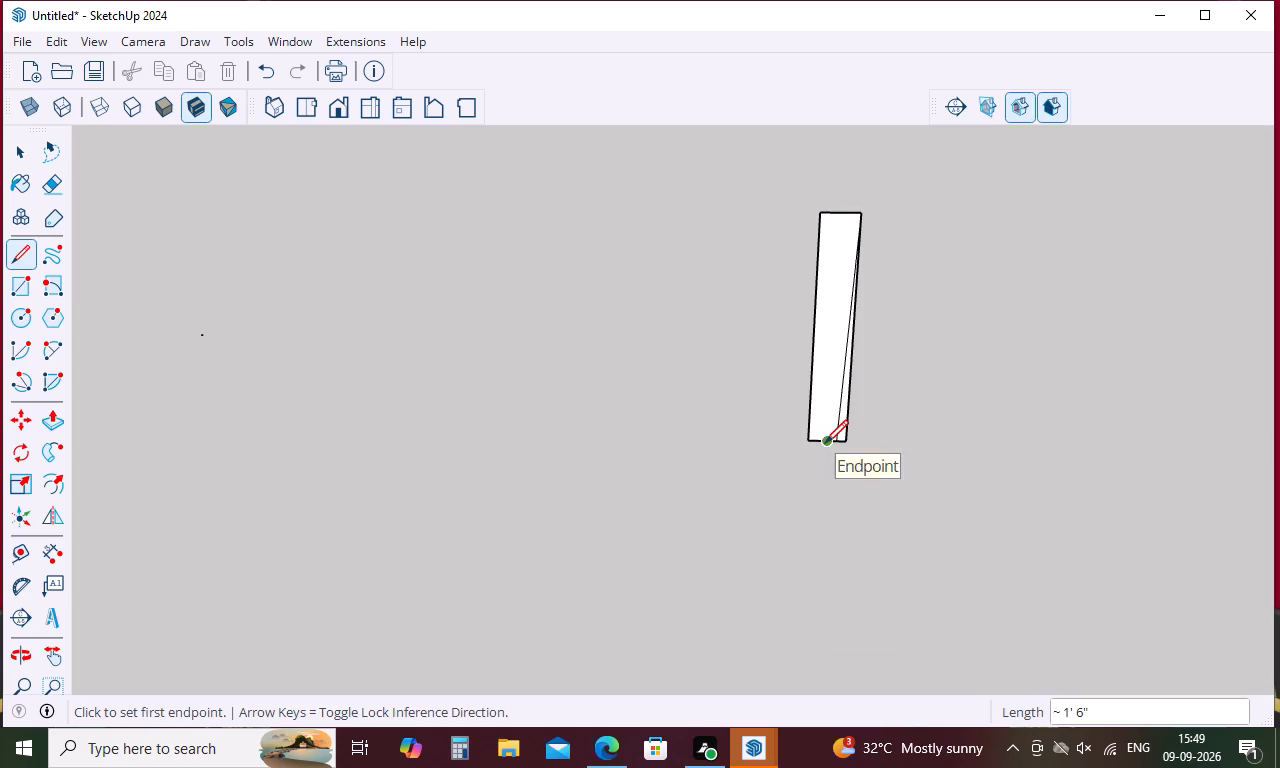
Draw a 1.5-inch line along the bottom edge's other half and join that half's midpoint to the rectangle's other upper corner.
left_click(825, 443)
key("1")
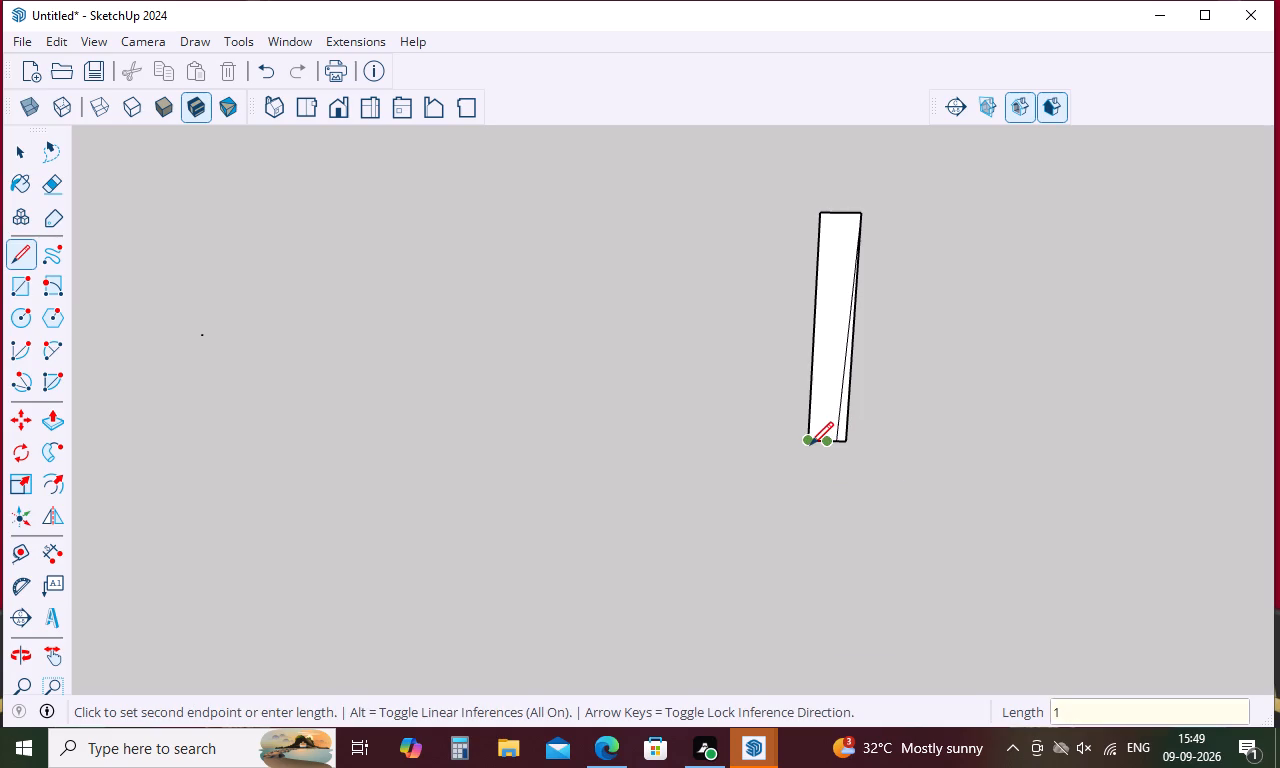
type(".5")
key("Return")
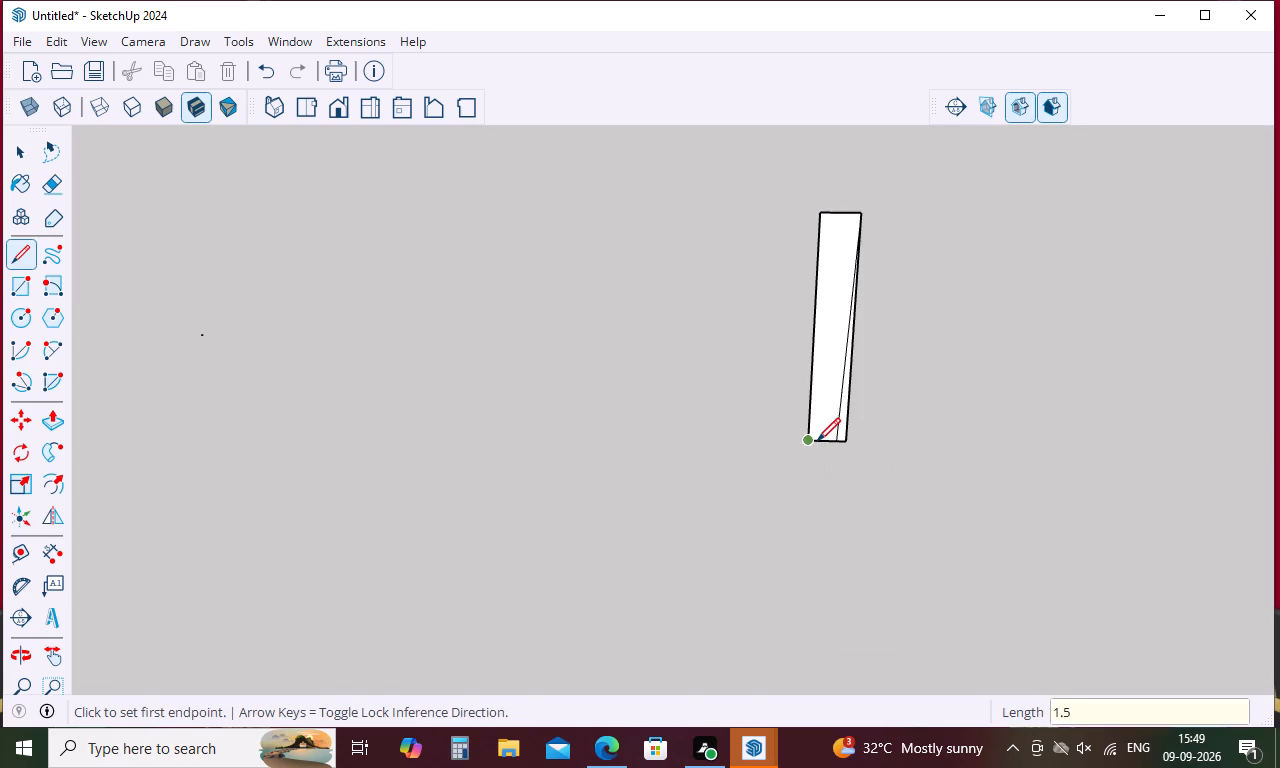
scroll(819, 442, "up", 8)
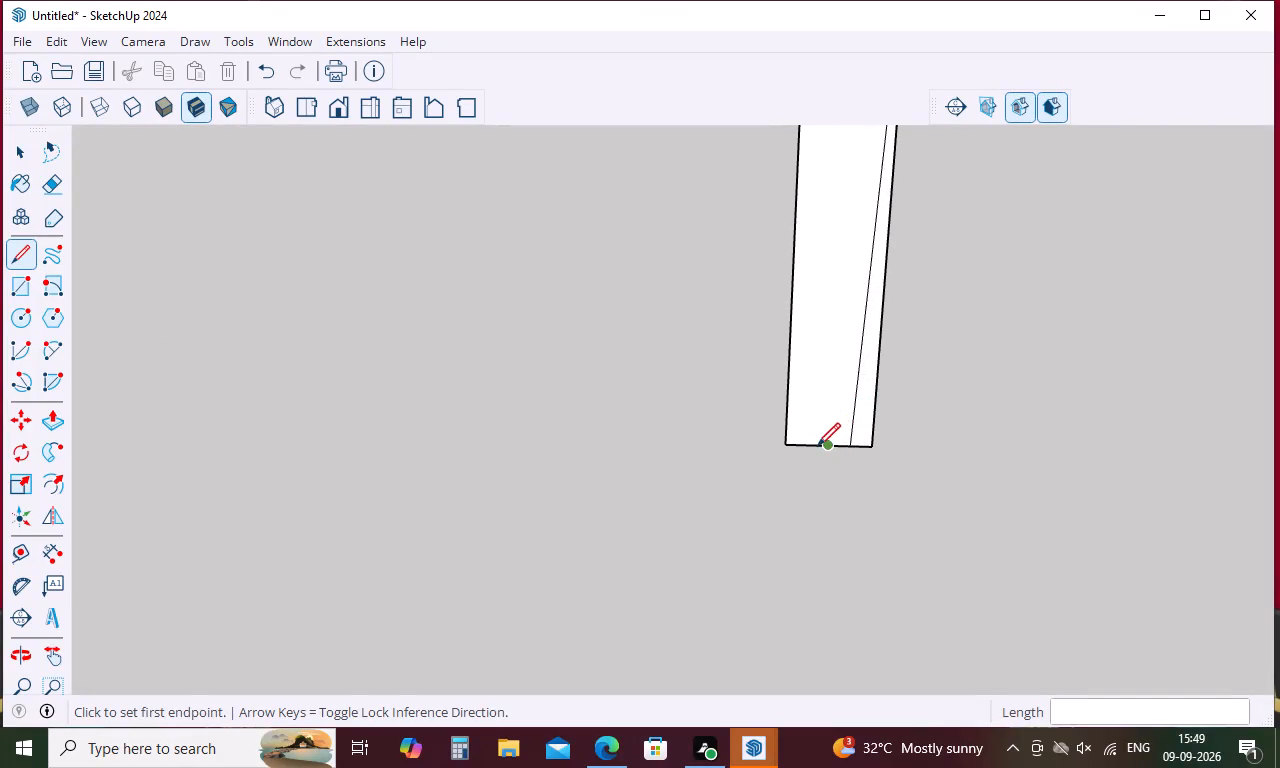
left_click(806, 444)
scroll(813, 408, "down", 8)
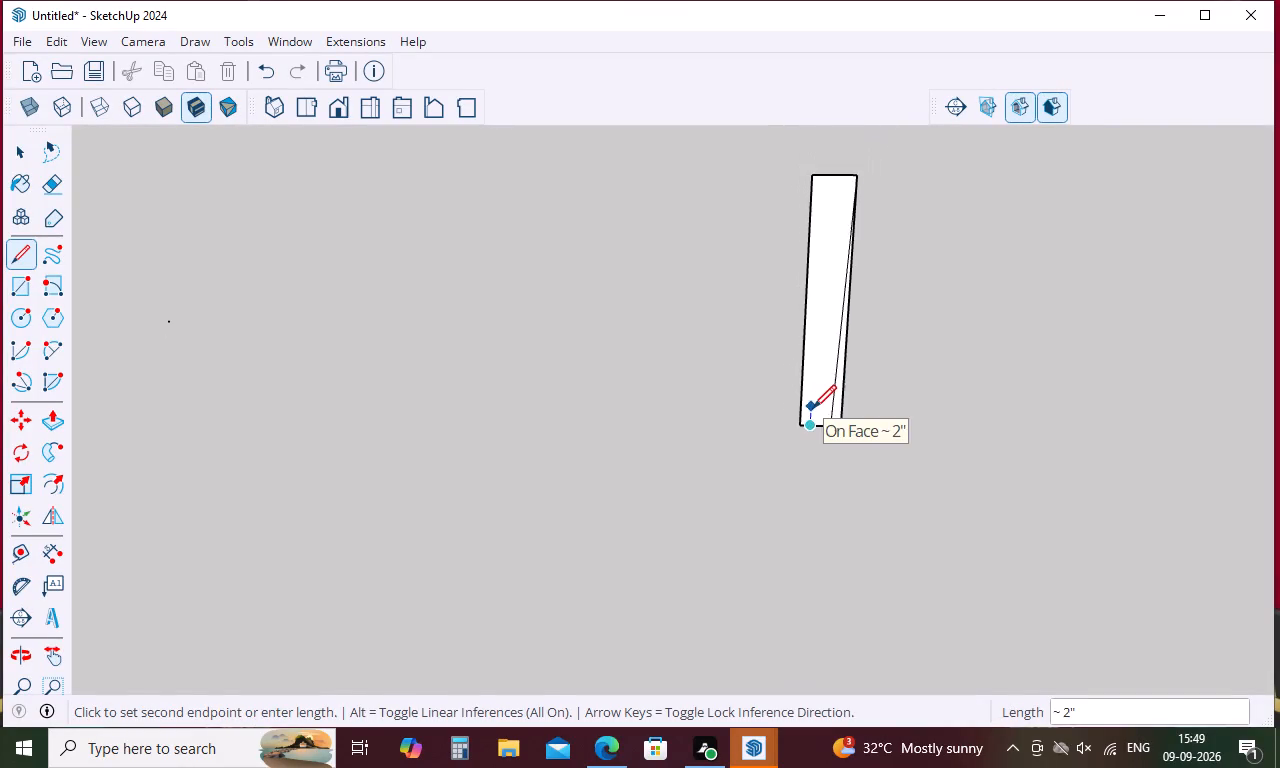
scroll(813, 408, "down", 4)
left_click(812, 257)
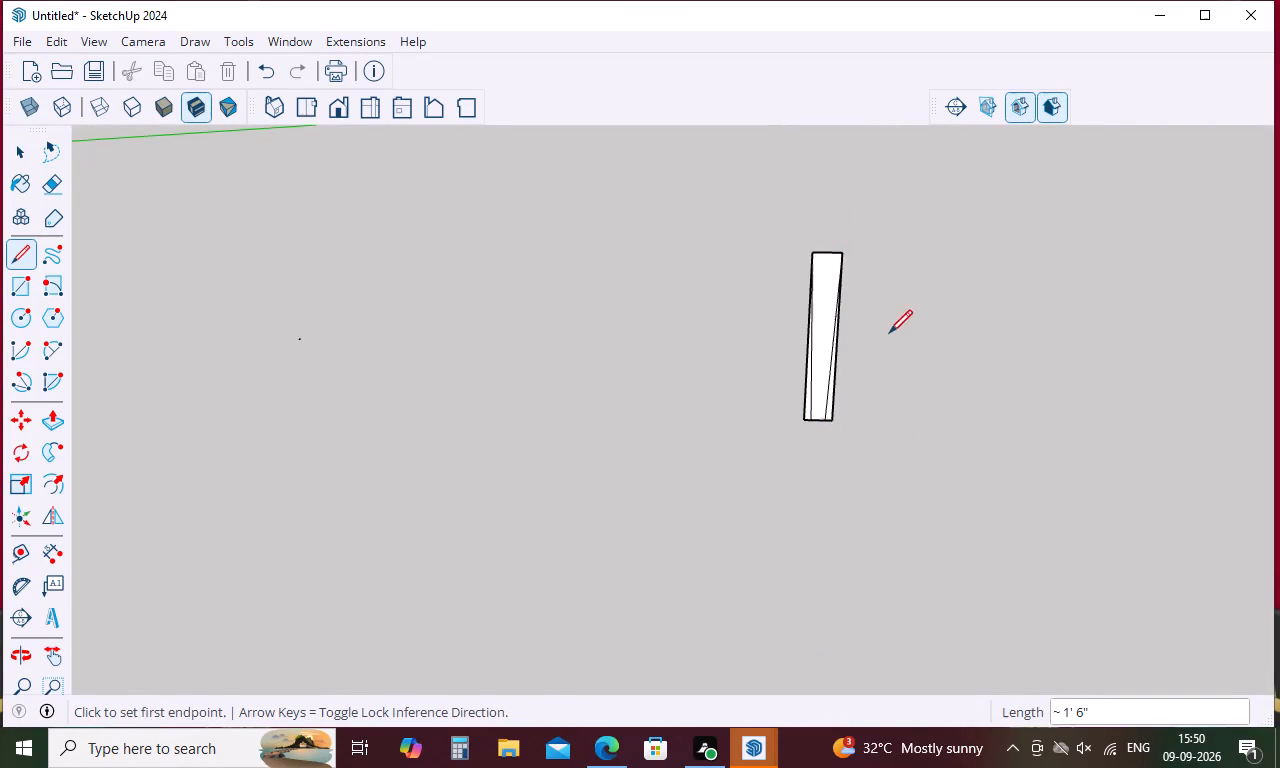
Erase the rectangle's outer side edges and leftover bottom edge pieces to leave only the tapered leg profile.
key("space")
middle_click_drag(846, 410, 734, 477)
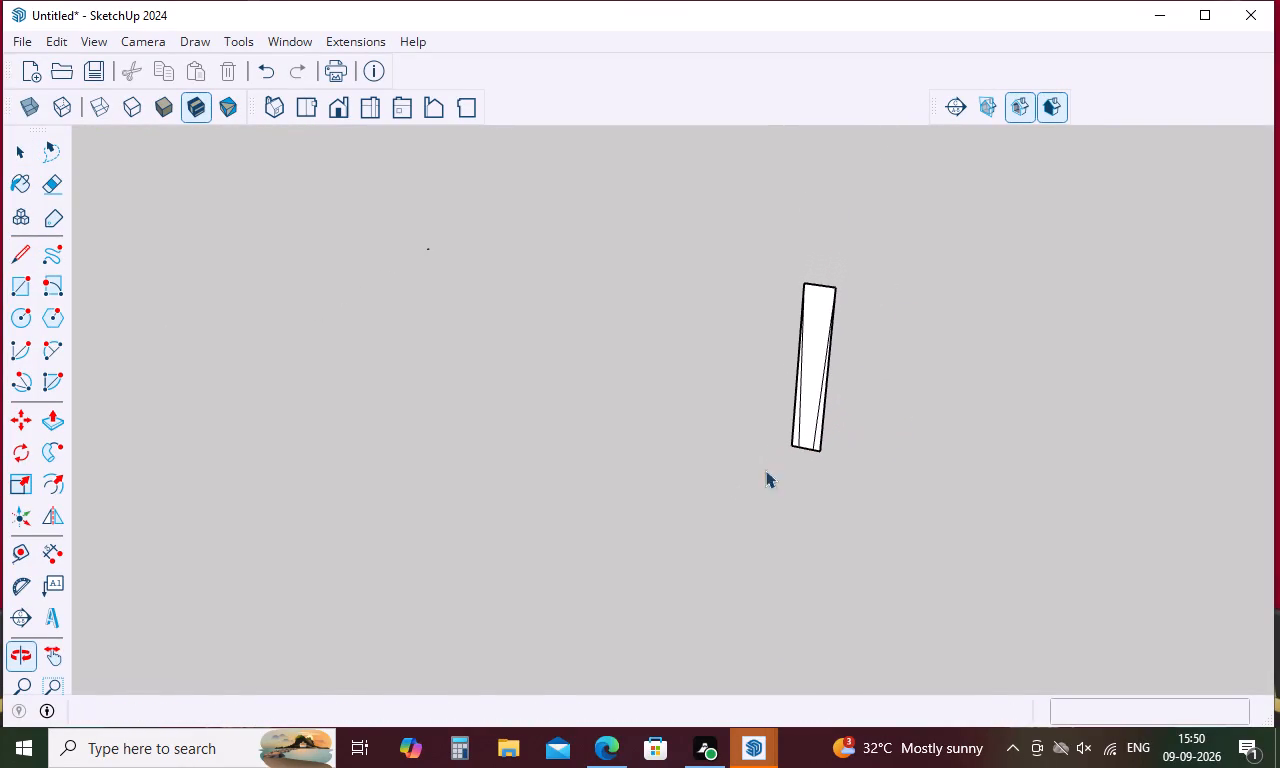
key("e")
scroll(815, 441, "up", 7)
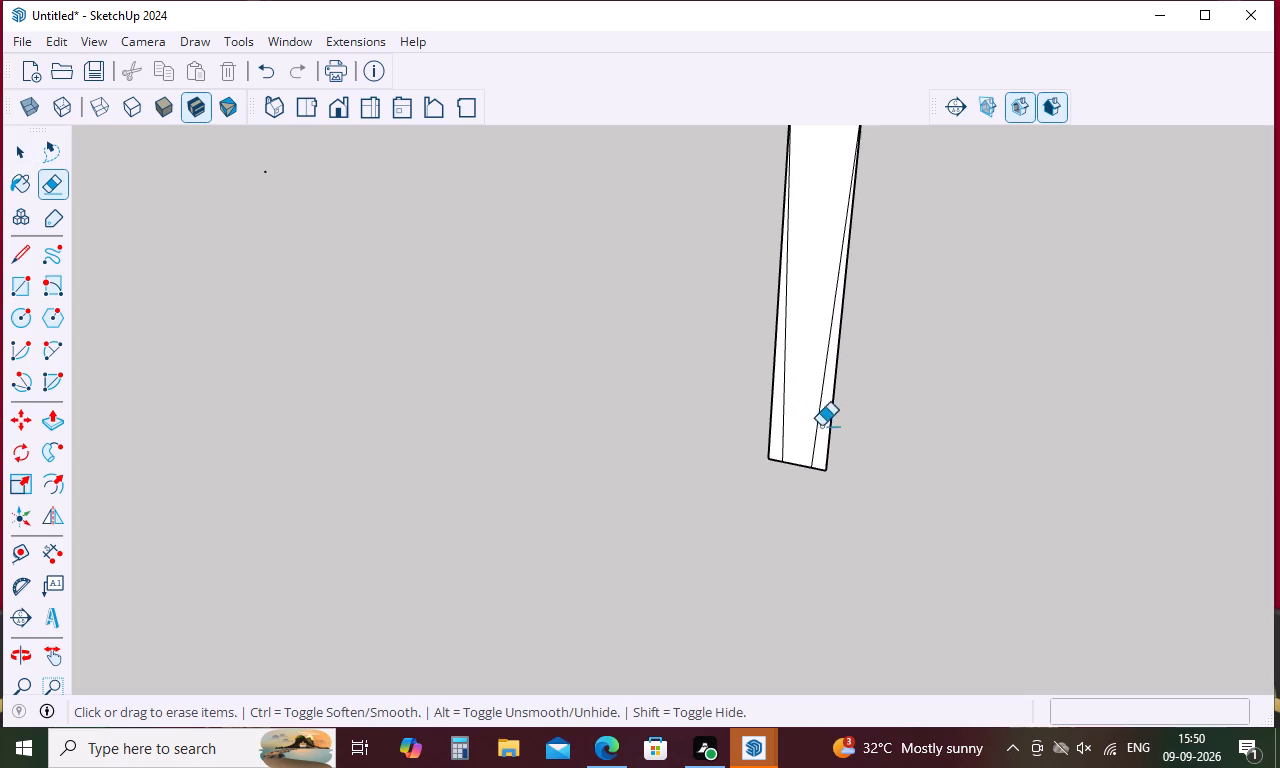
left_click_drag(840, 413, 822, 459)
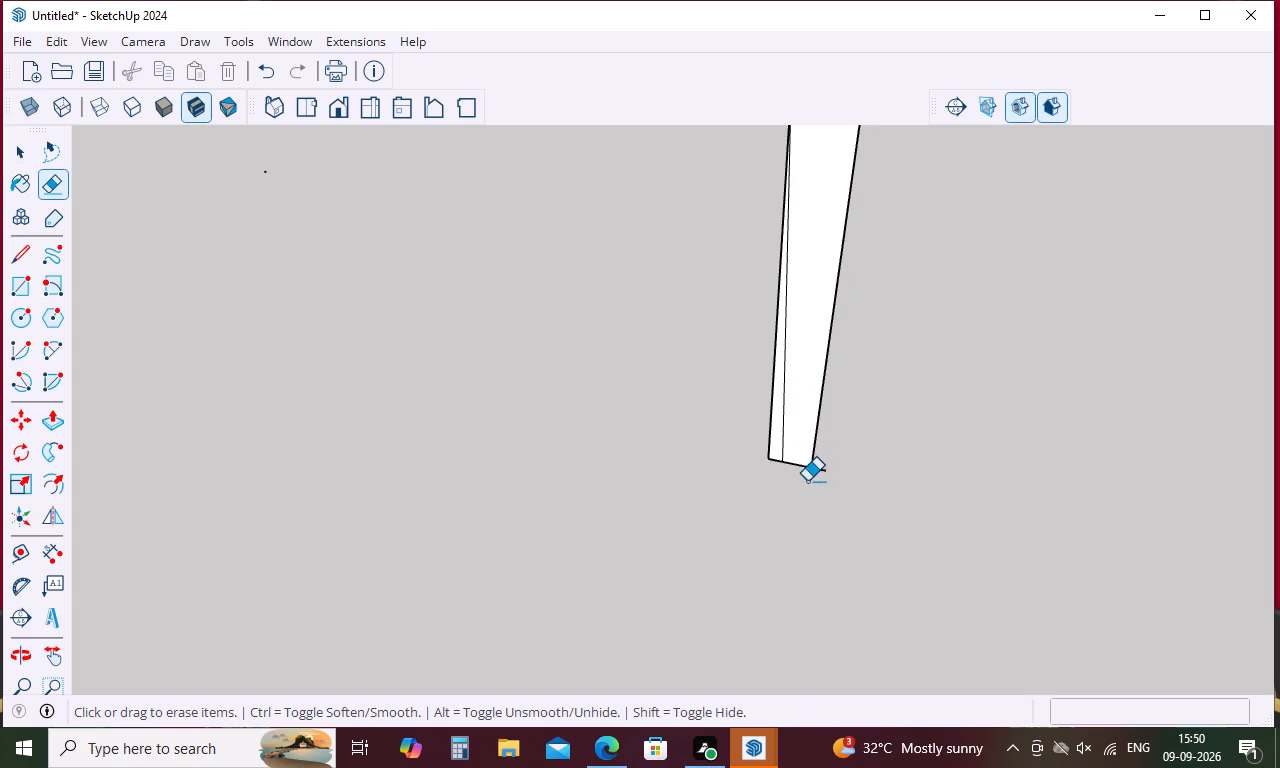
left_click(822, 474)
left_click_drag(834, 449, 814, 495)
left_click(769, 435)
left_click_drag(769, 459, 770, 482)
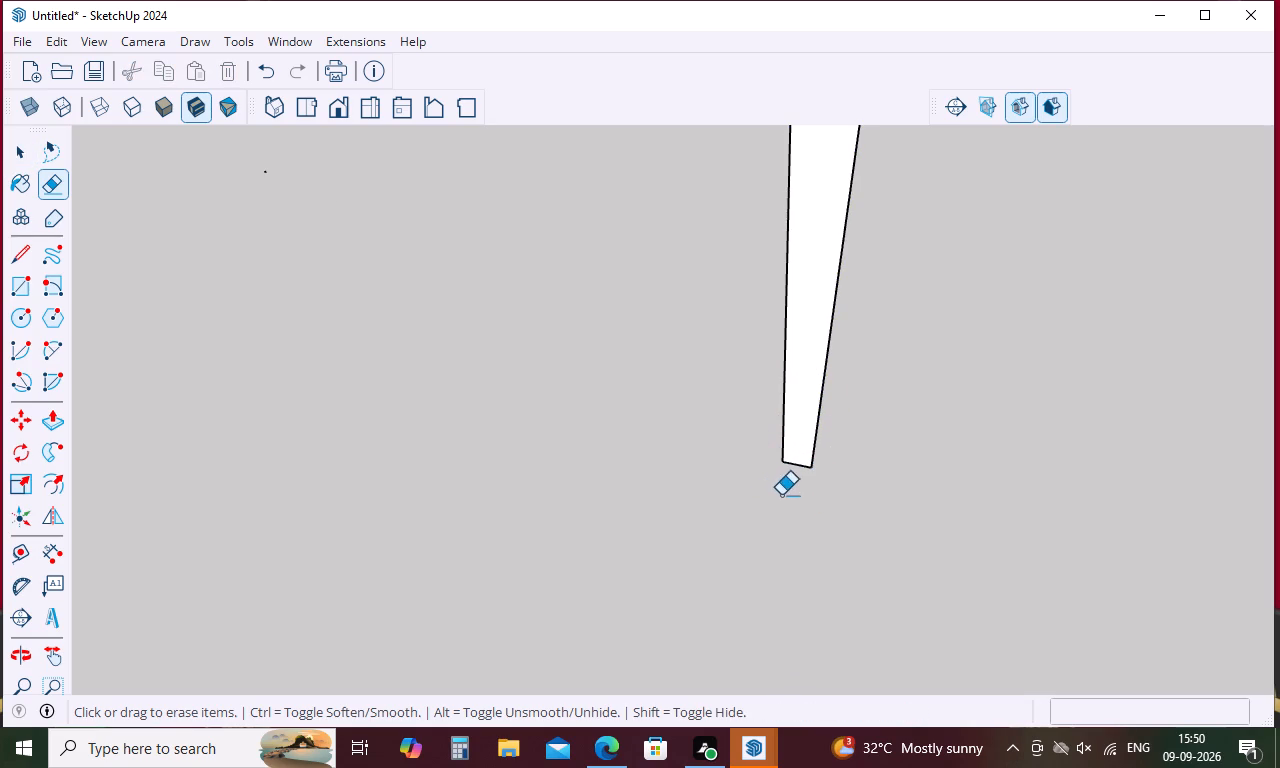
scroll(783, 495, "down", 9)
key("space")
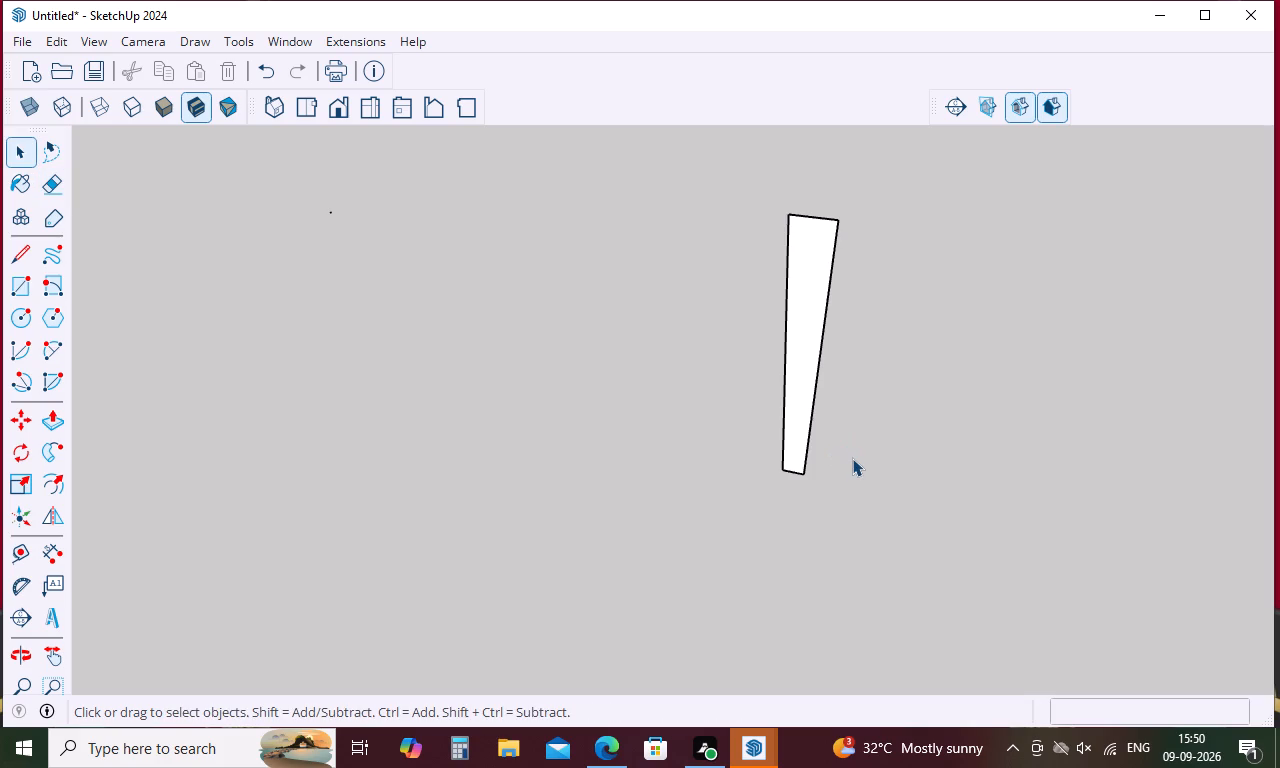
Draw a horizontal 3-inch square from the tapered profile's top edge as the path for the leg.
key("p")
key("space")
middle_click_drag(913, 394, 907, 403)
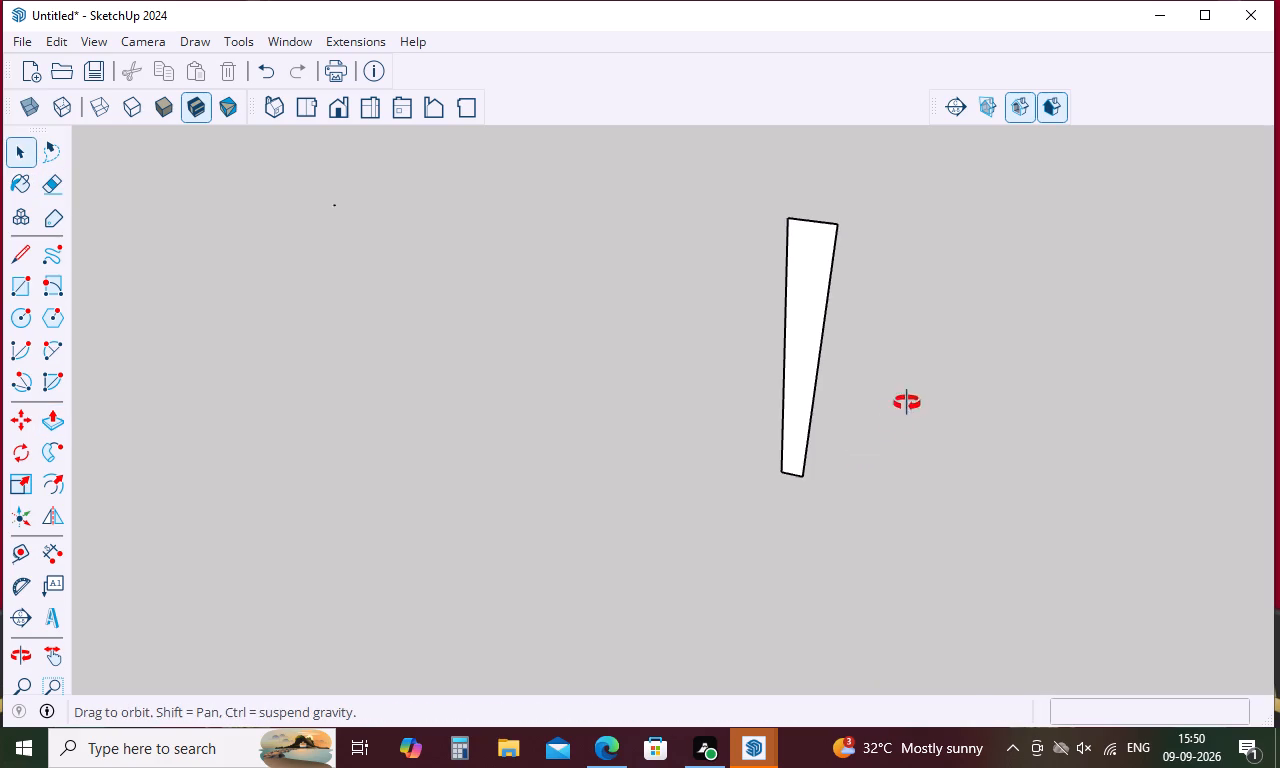
middle_click_drag(907, 403, 797, 461)
key("l")
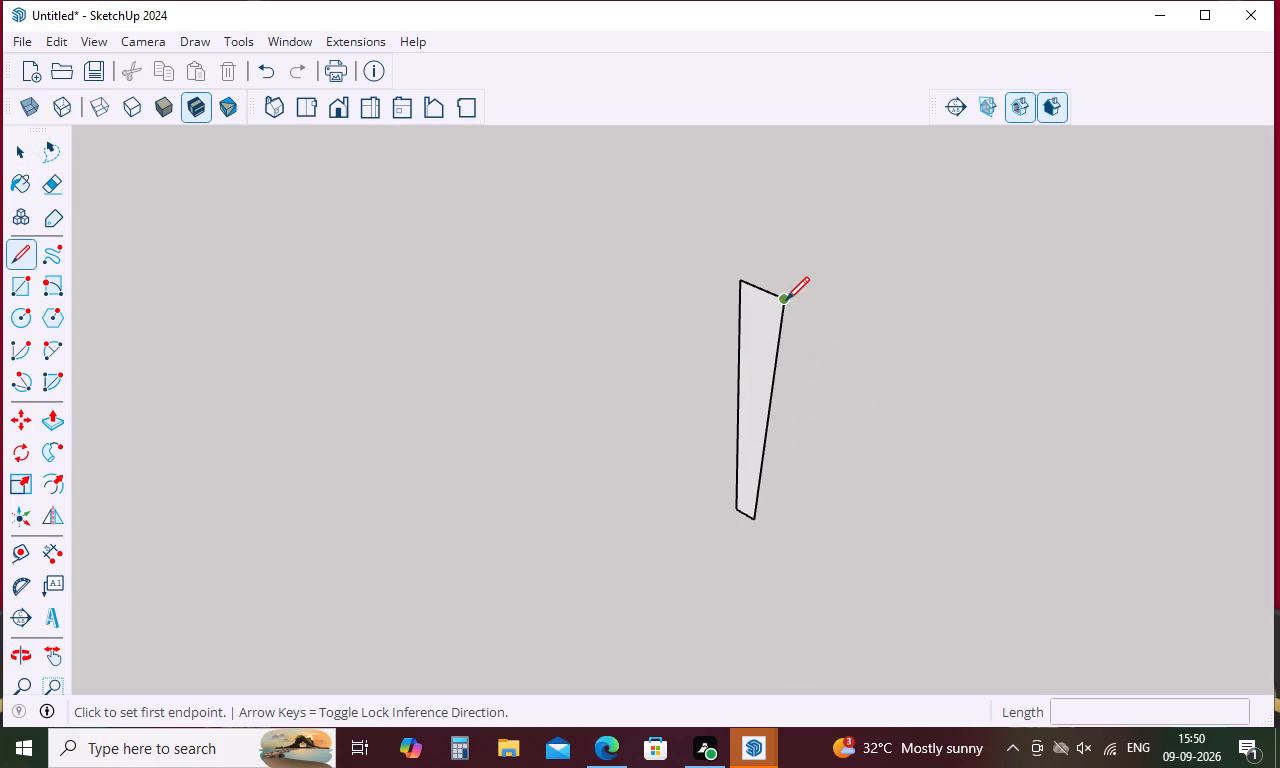
left_click(786, 300)
key("3")
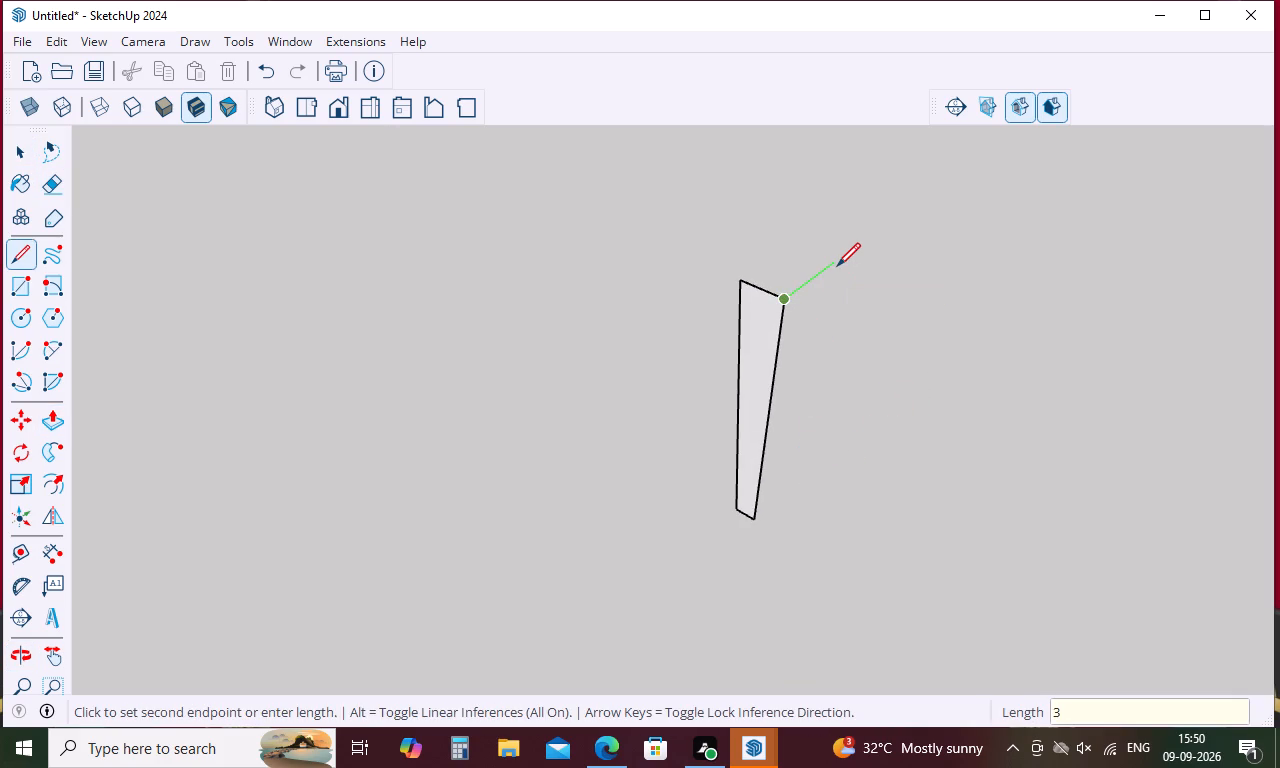
key("Return")
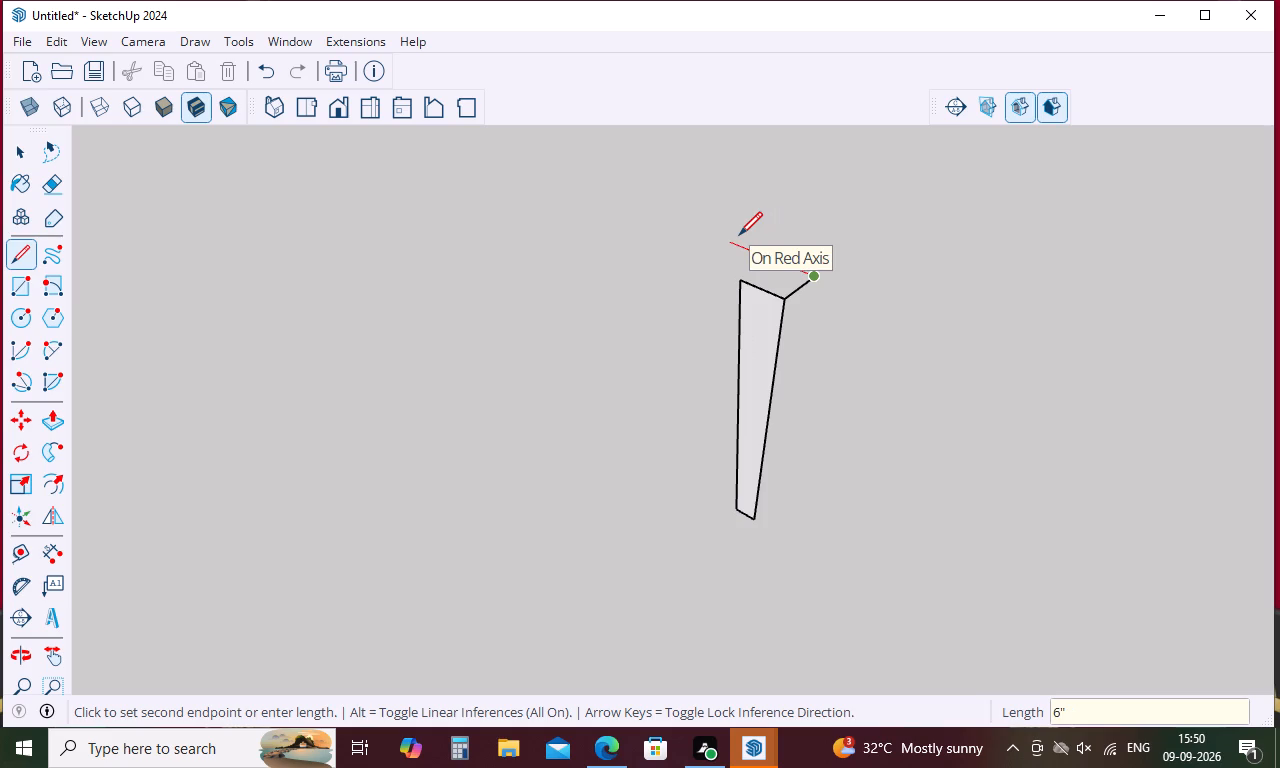
key("3")
key("Return")
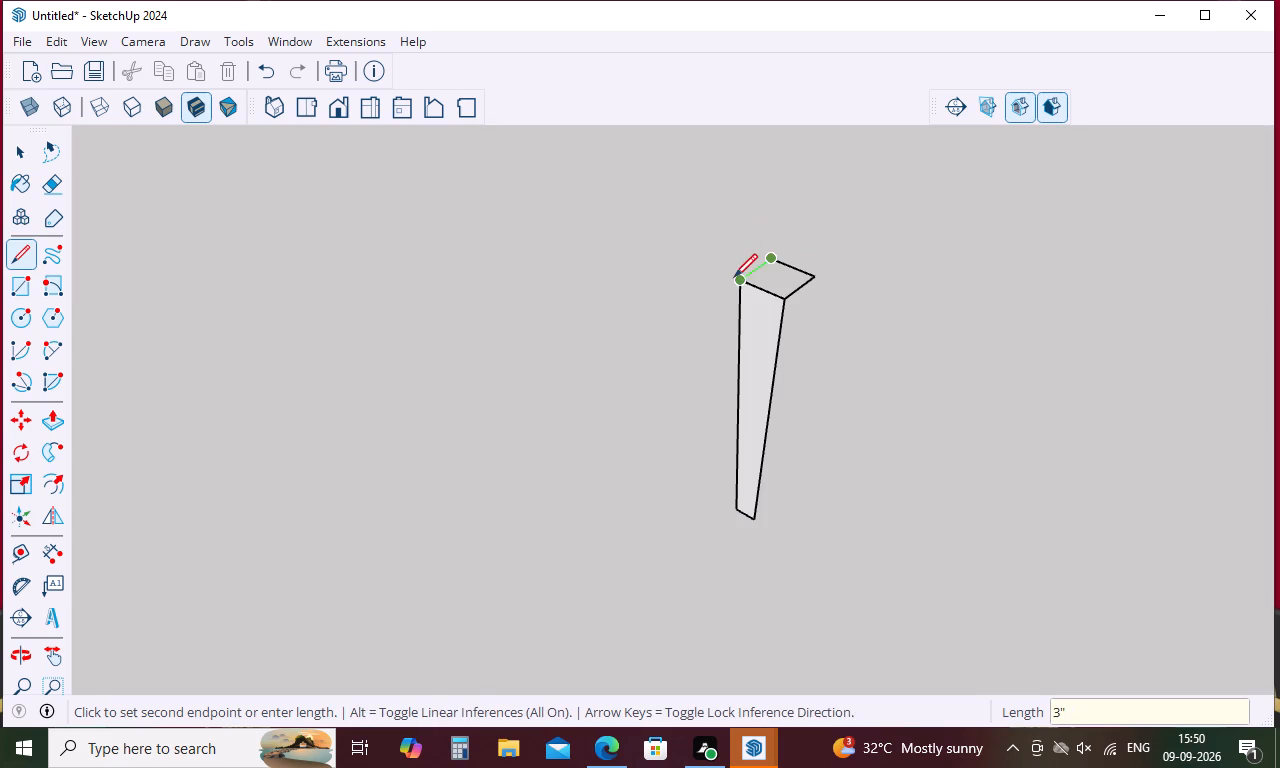
left_click(734, 277)
key("space")
Sweep the tapered profile around the 3-inch square with Follow Me to form a four-sided leg.
left_click(791, 278)
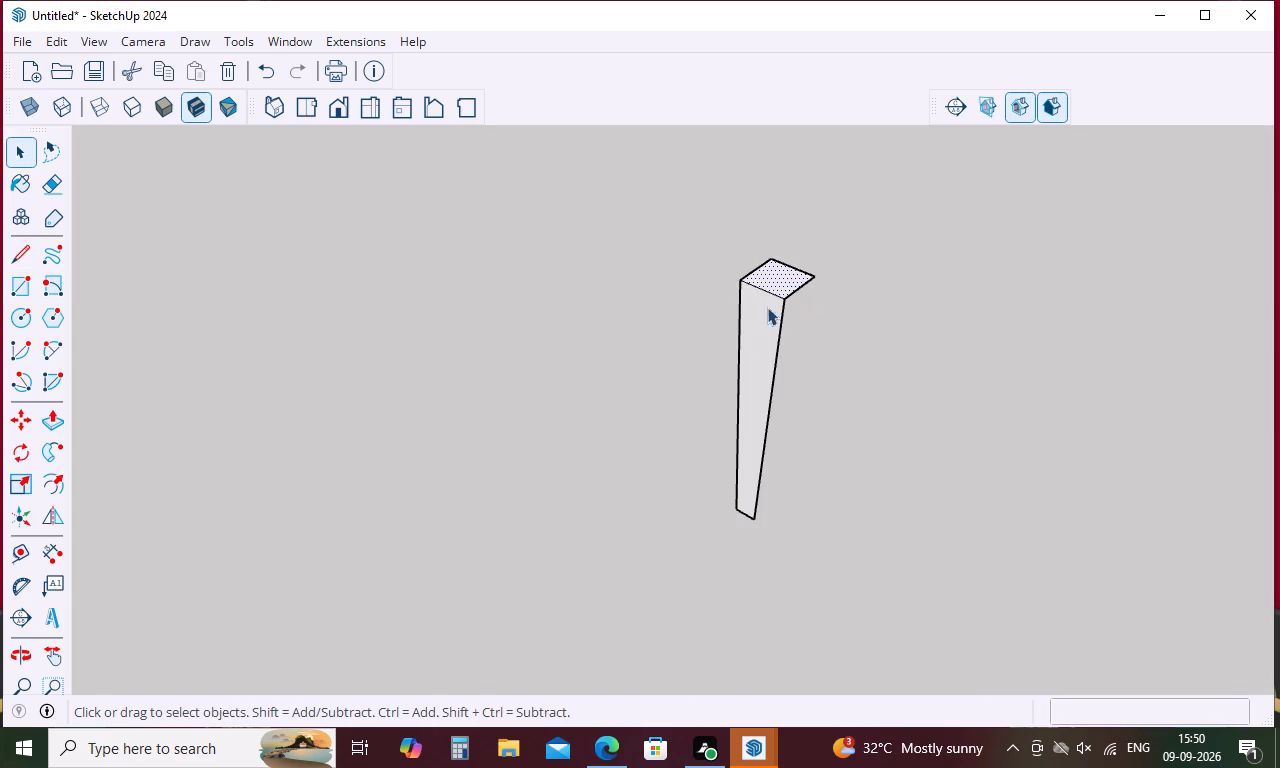
left_click(41, 453)
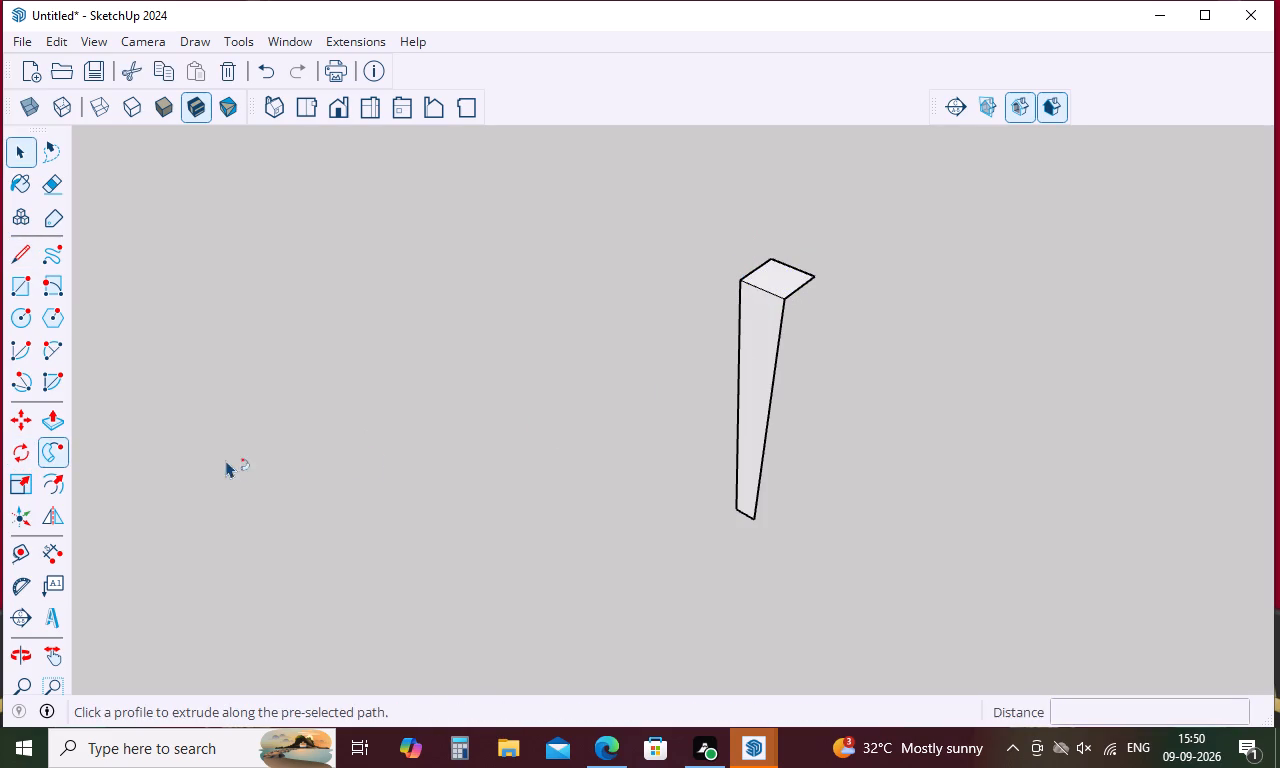
left_click(756, 367)
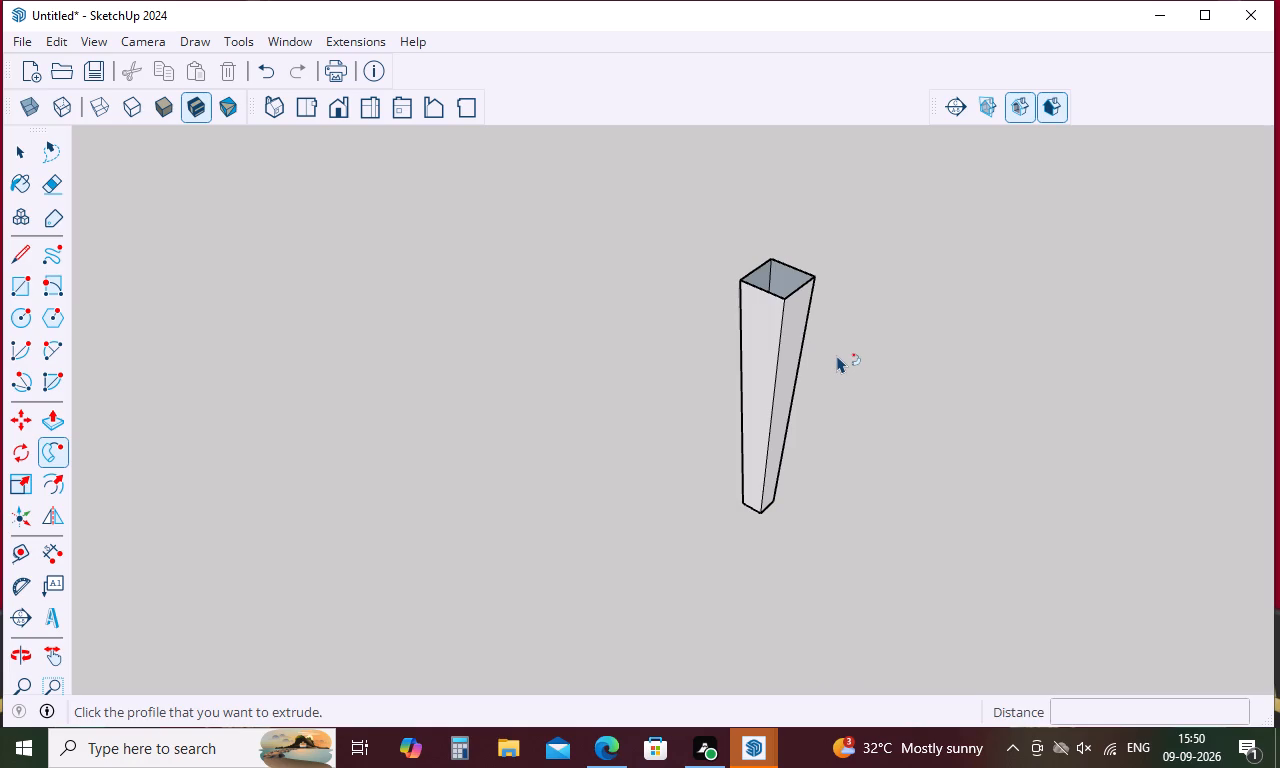
Close the leg's open top with a face by redrawing one of its 3-inch top edges with the Line tool.
key("space")
key("l")
left_click(744, 280)
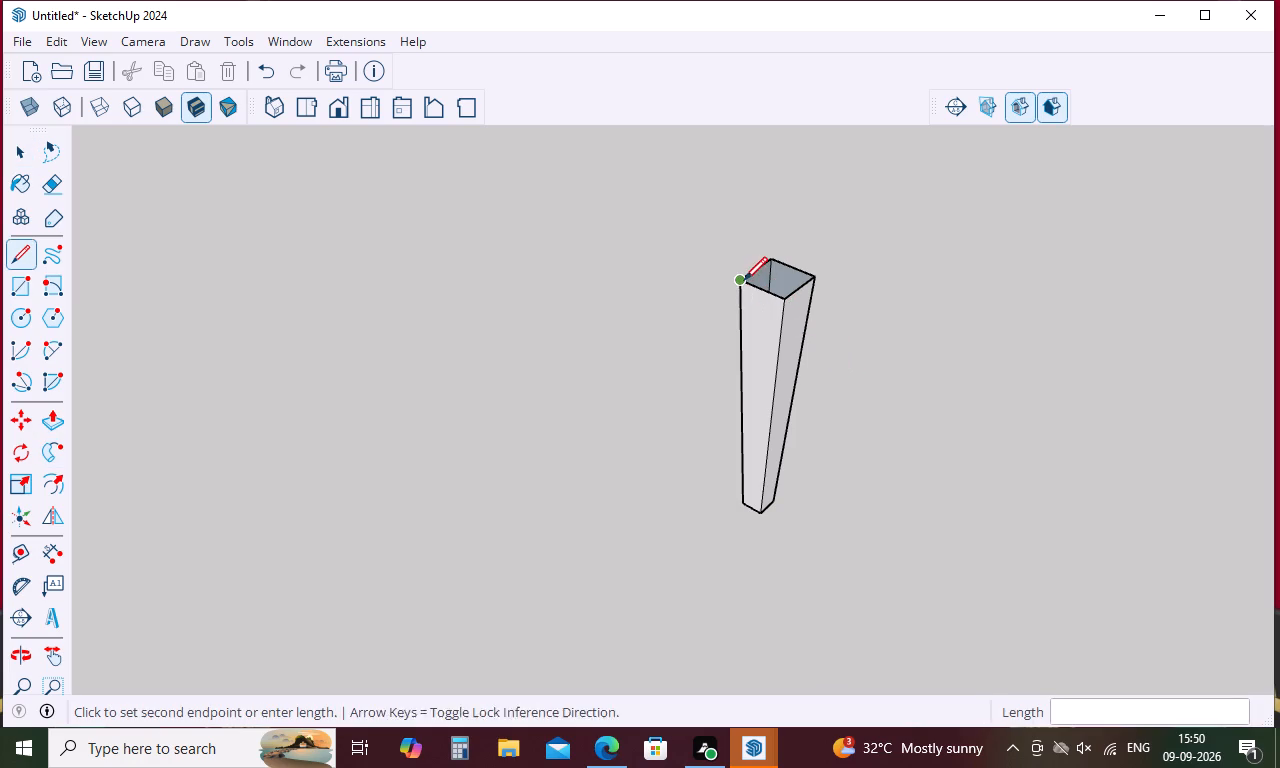
left_click(785, 301)
left_click(857, 290)
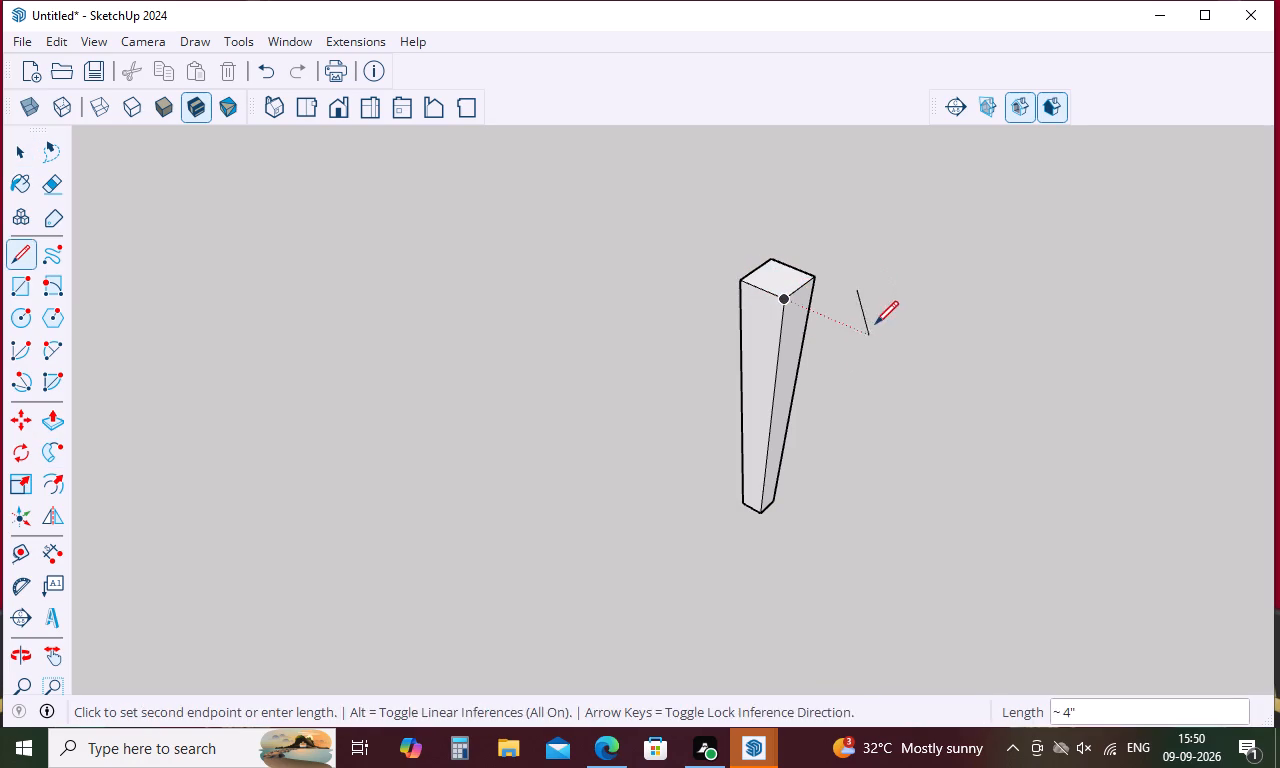
middle_click_drag(872, 327, 750, 68)
scroll(879, 454, "down", 3)
middle_click(878, 535)
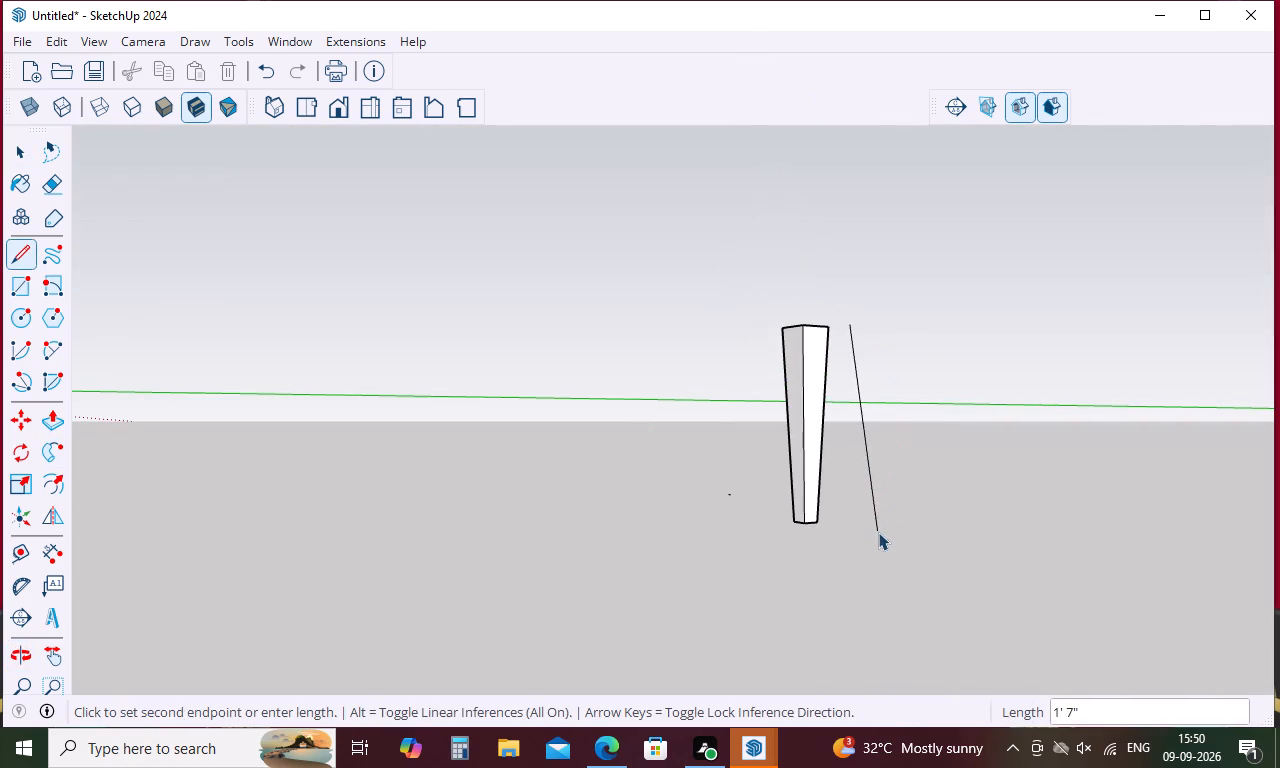
key("space")
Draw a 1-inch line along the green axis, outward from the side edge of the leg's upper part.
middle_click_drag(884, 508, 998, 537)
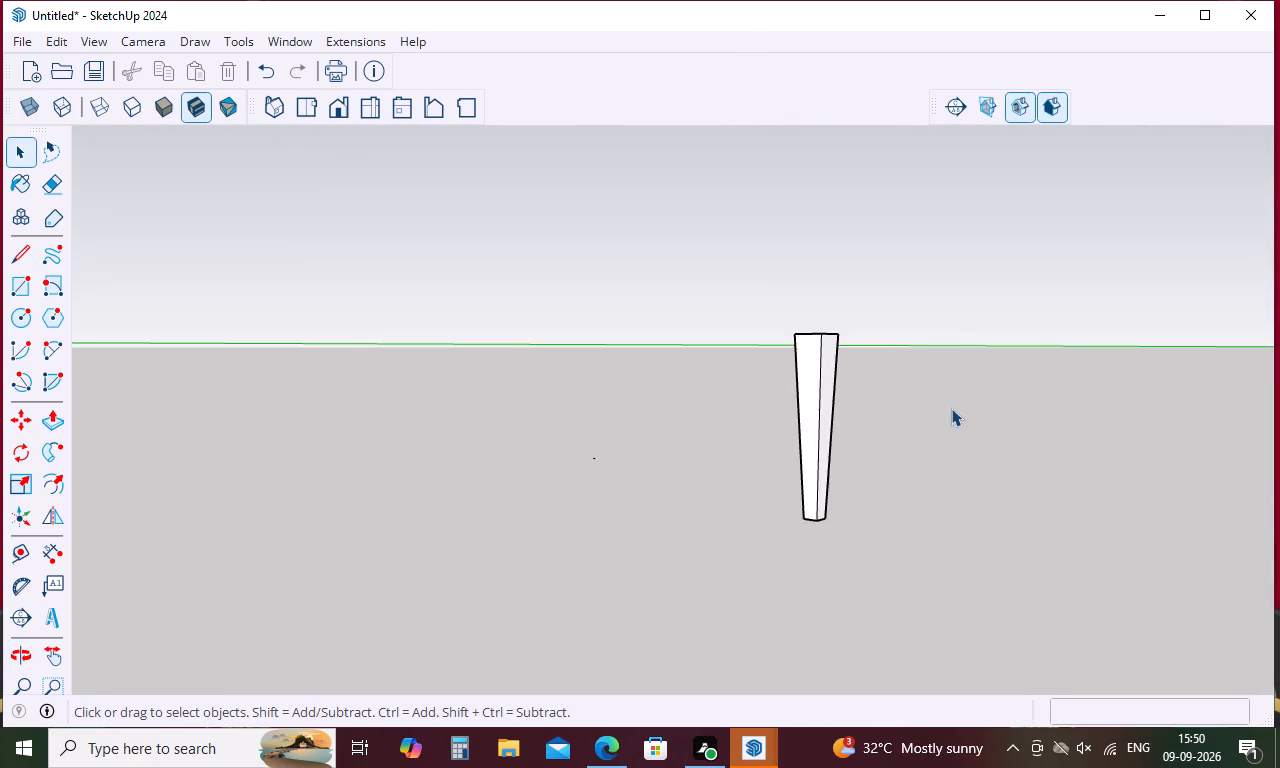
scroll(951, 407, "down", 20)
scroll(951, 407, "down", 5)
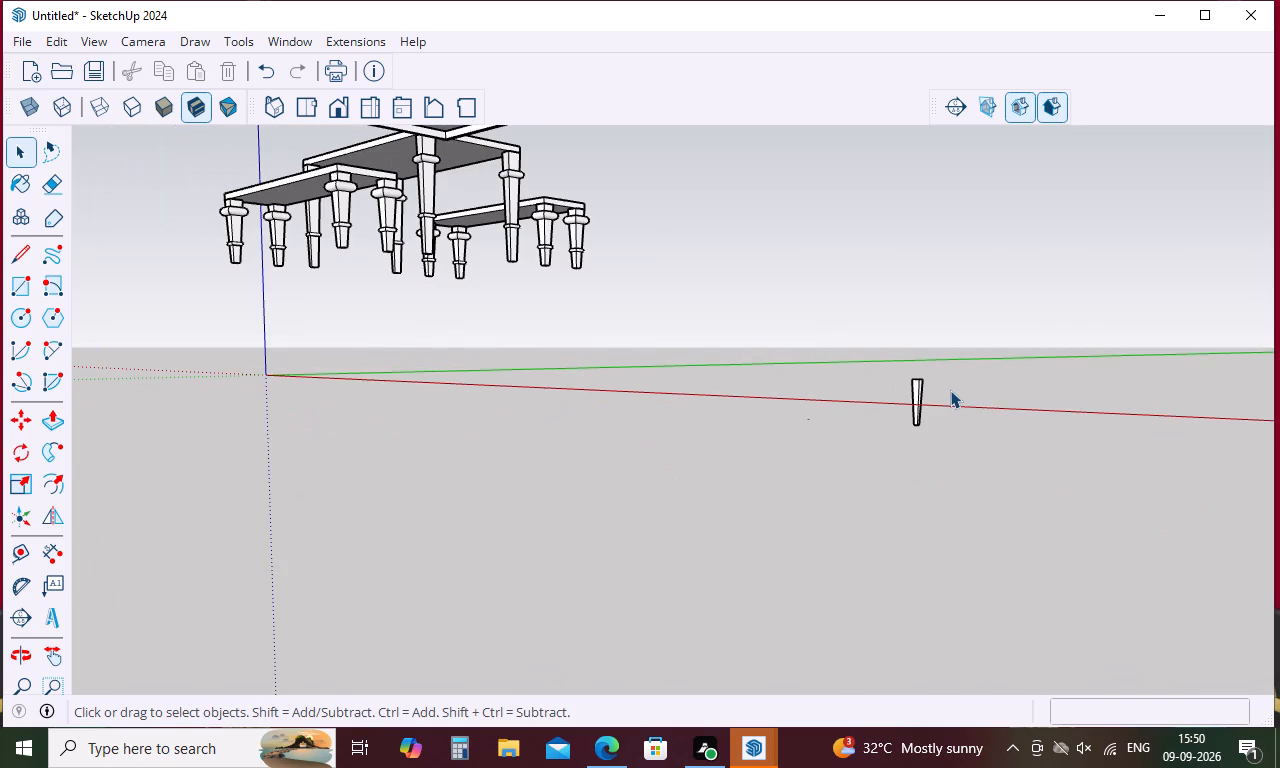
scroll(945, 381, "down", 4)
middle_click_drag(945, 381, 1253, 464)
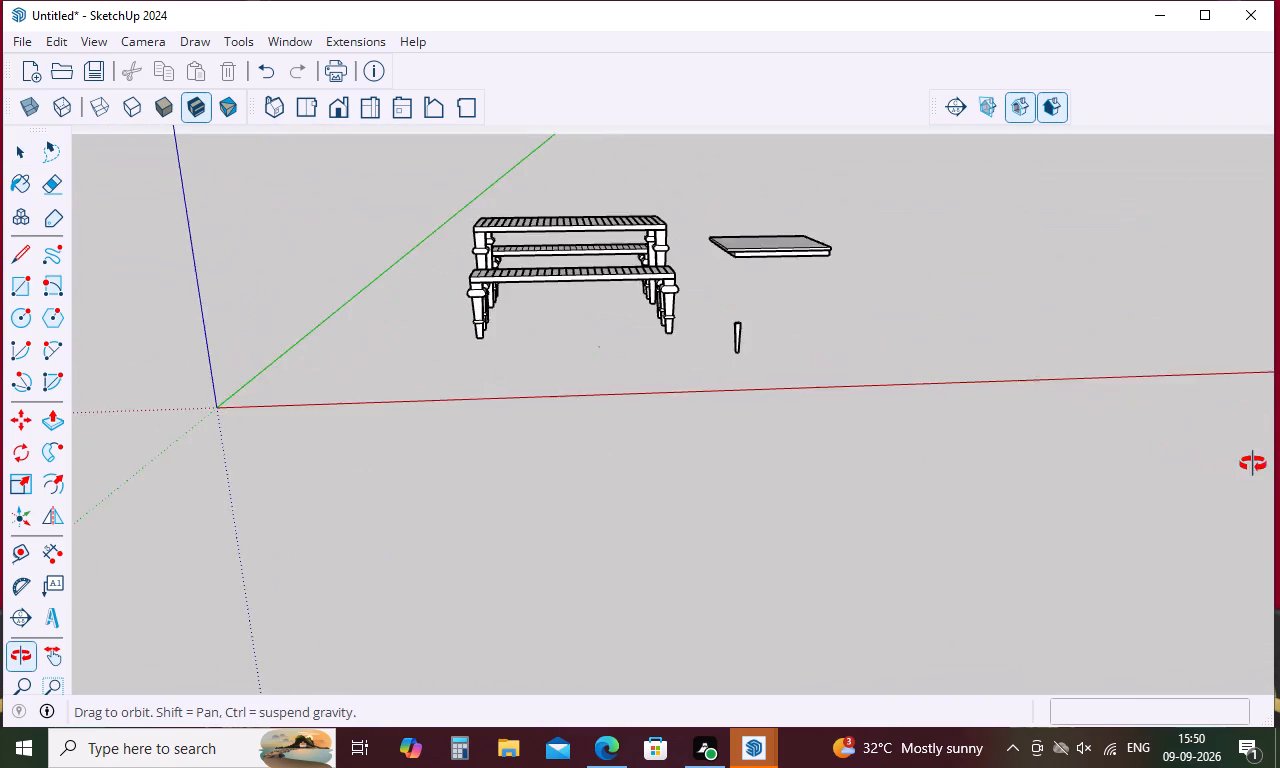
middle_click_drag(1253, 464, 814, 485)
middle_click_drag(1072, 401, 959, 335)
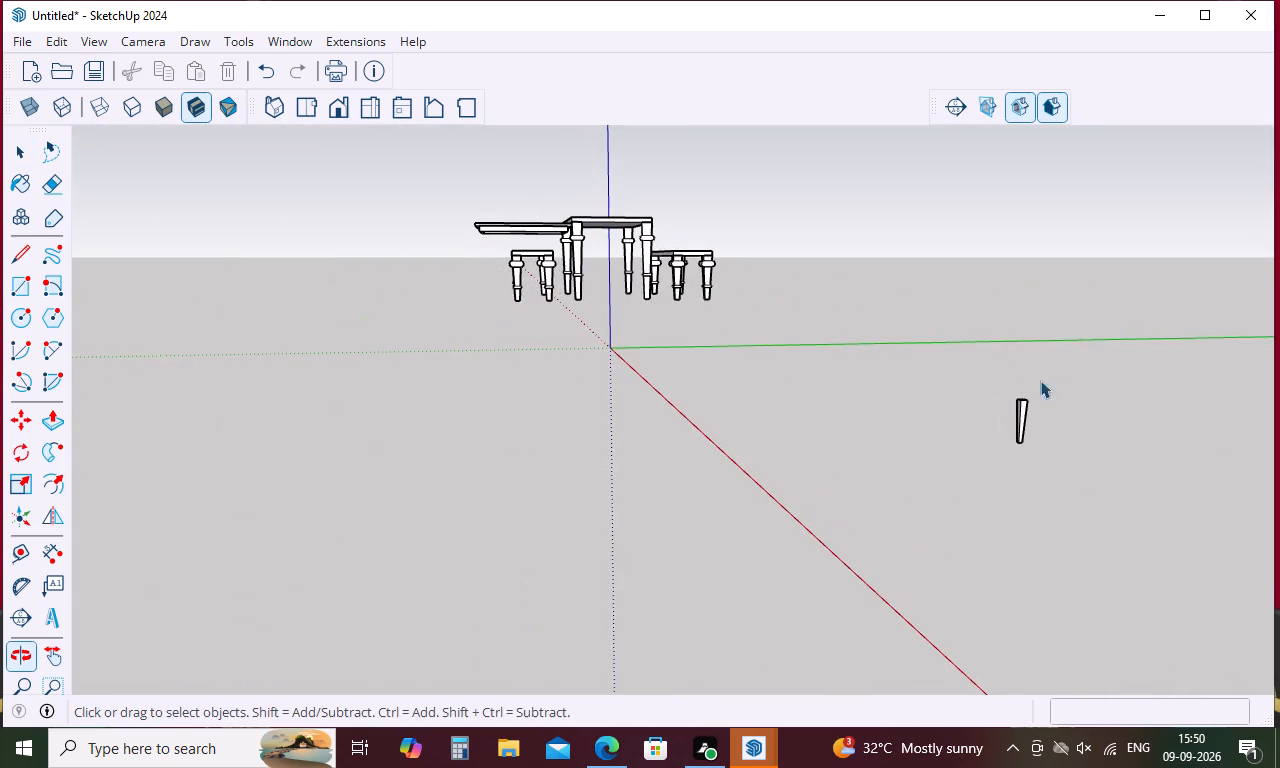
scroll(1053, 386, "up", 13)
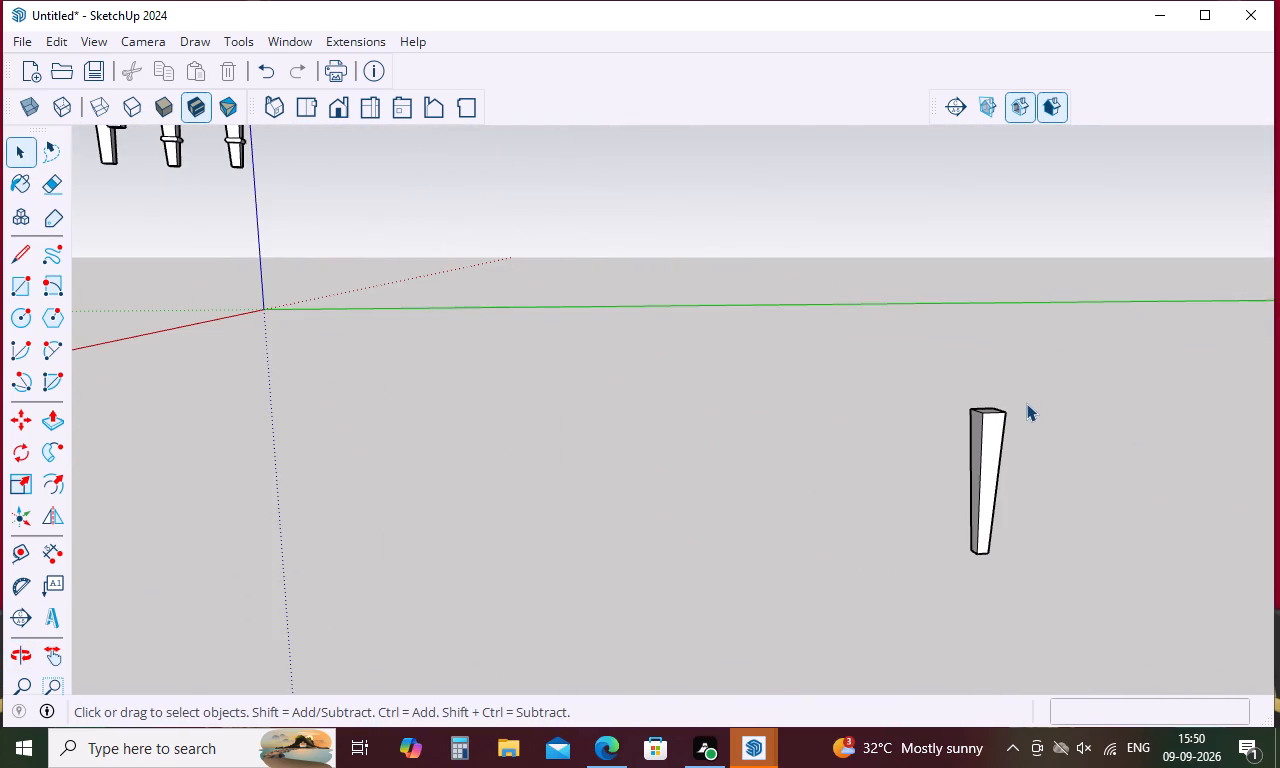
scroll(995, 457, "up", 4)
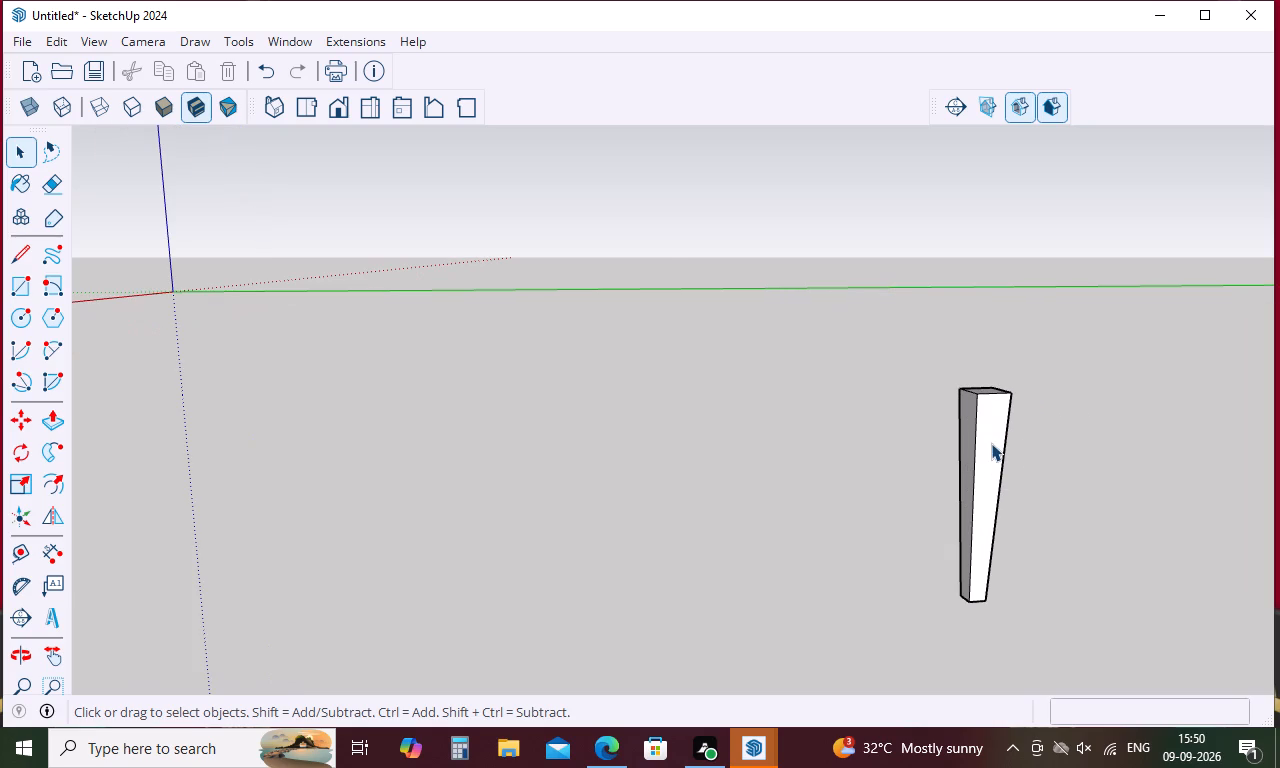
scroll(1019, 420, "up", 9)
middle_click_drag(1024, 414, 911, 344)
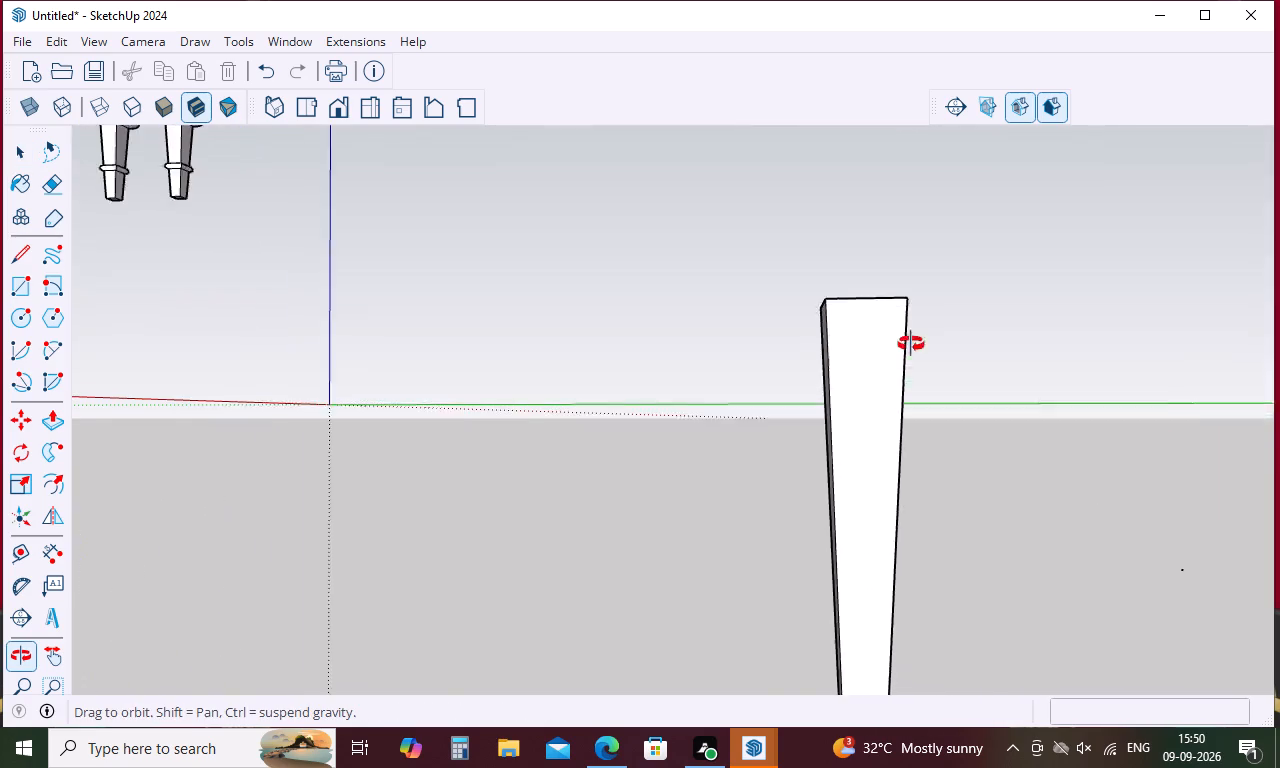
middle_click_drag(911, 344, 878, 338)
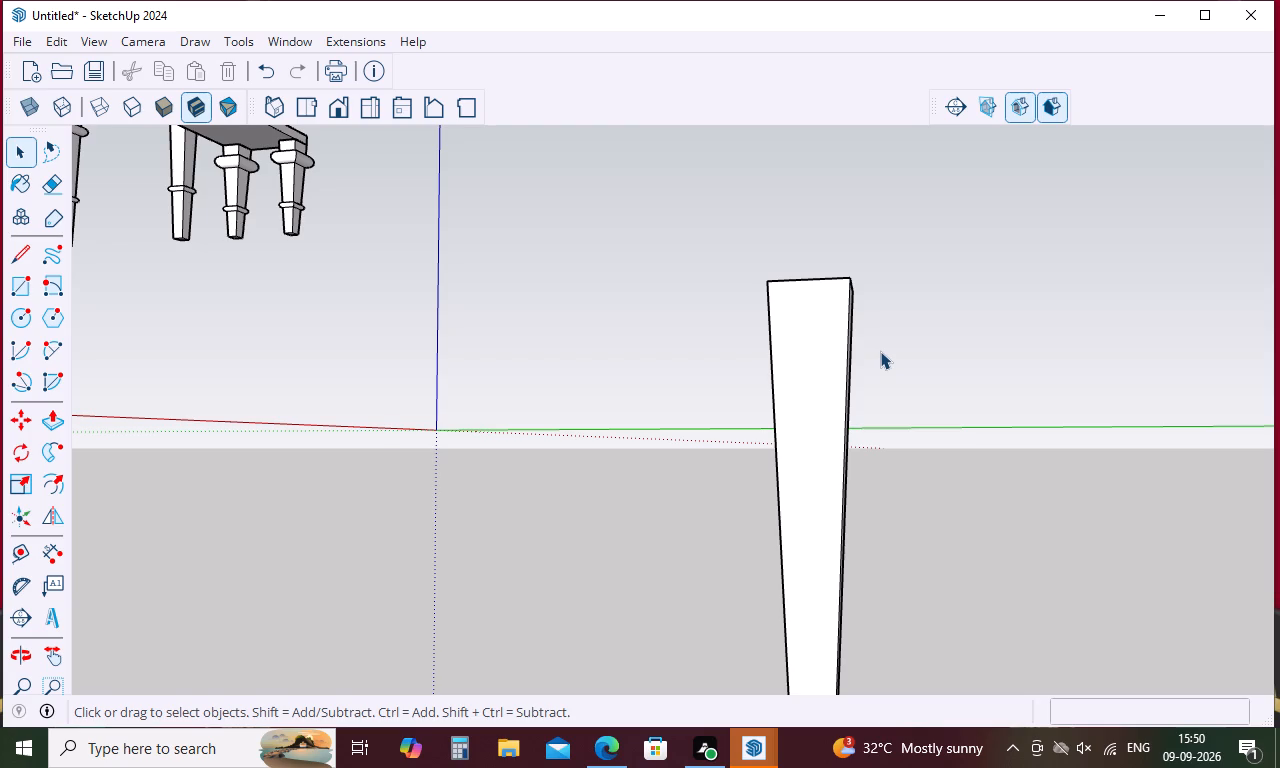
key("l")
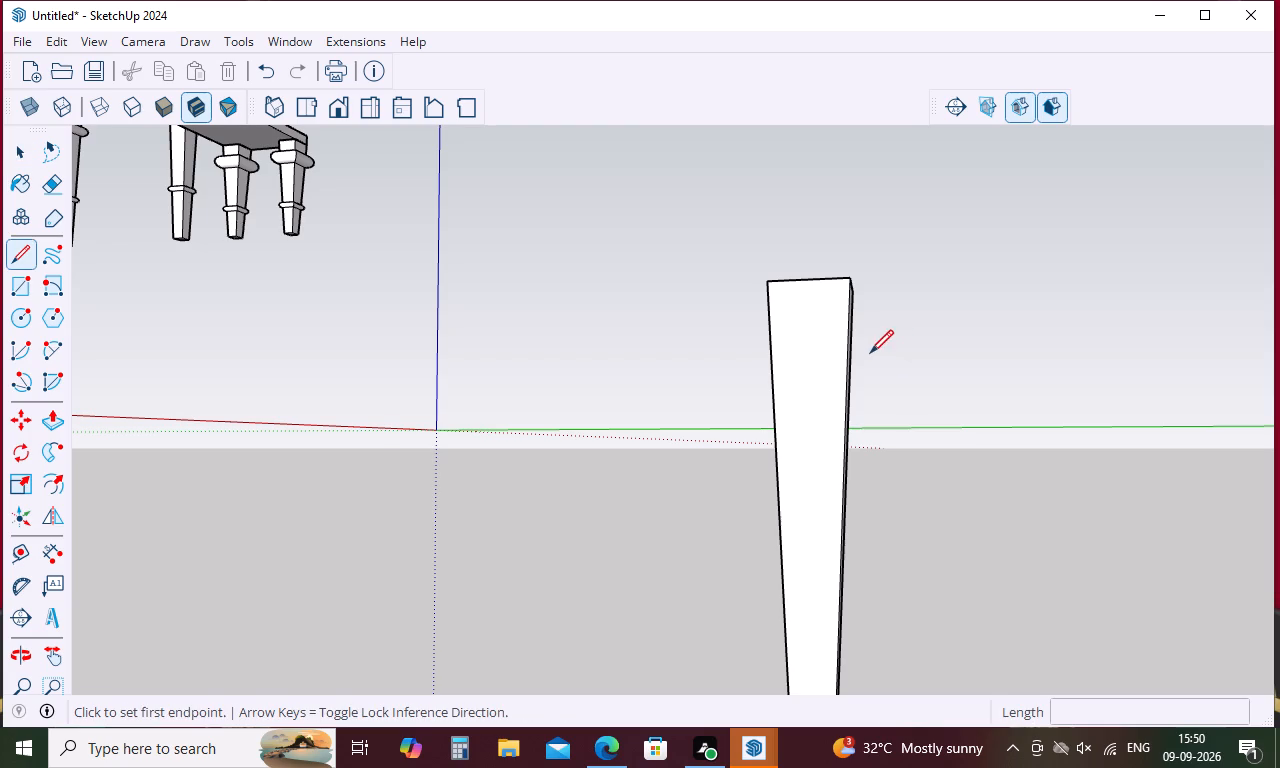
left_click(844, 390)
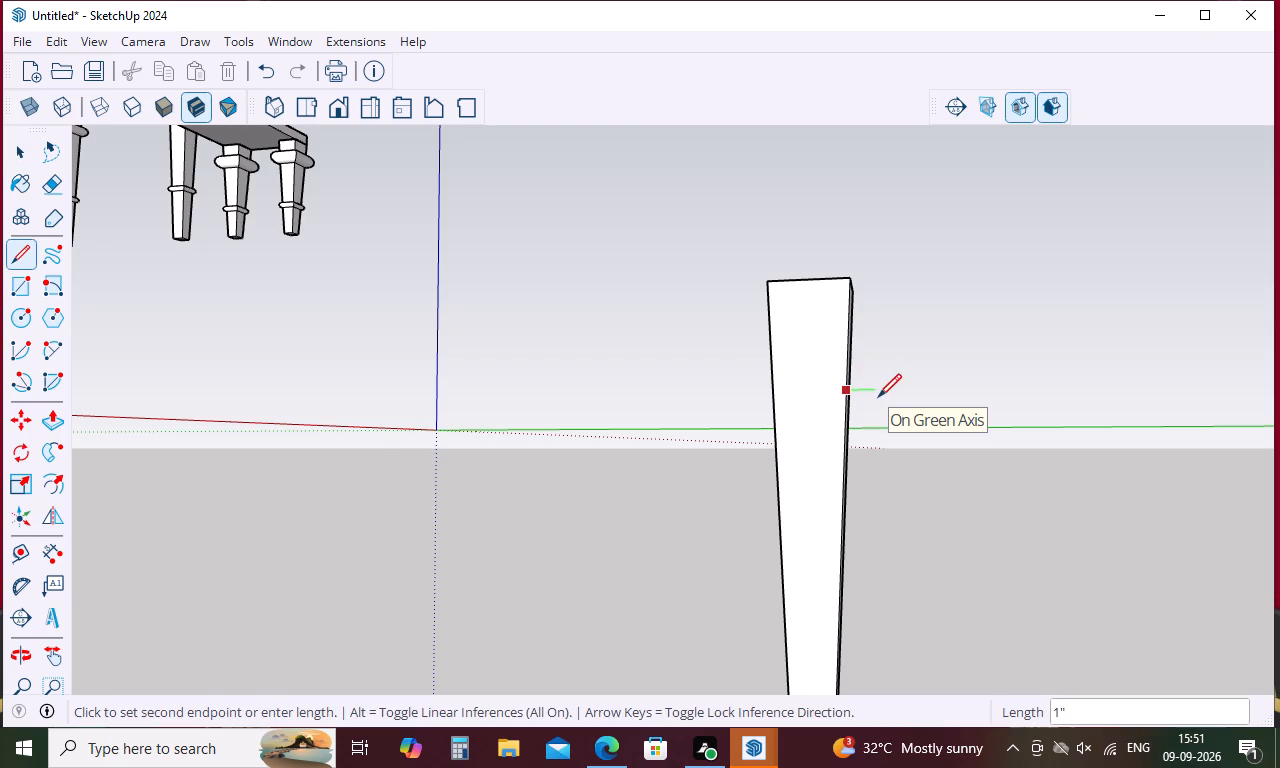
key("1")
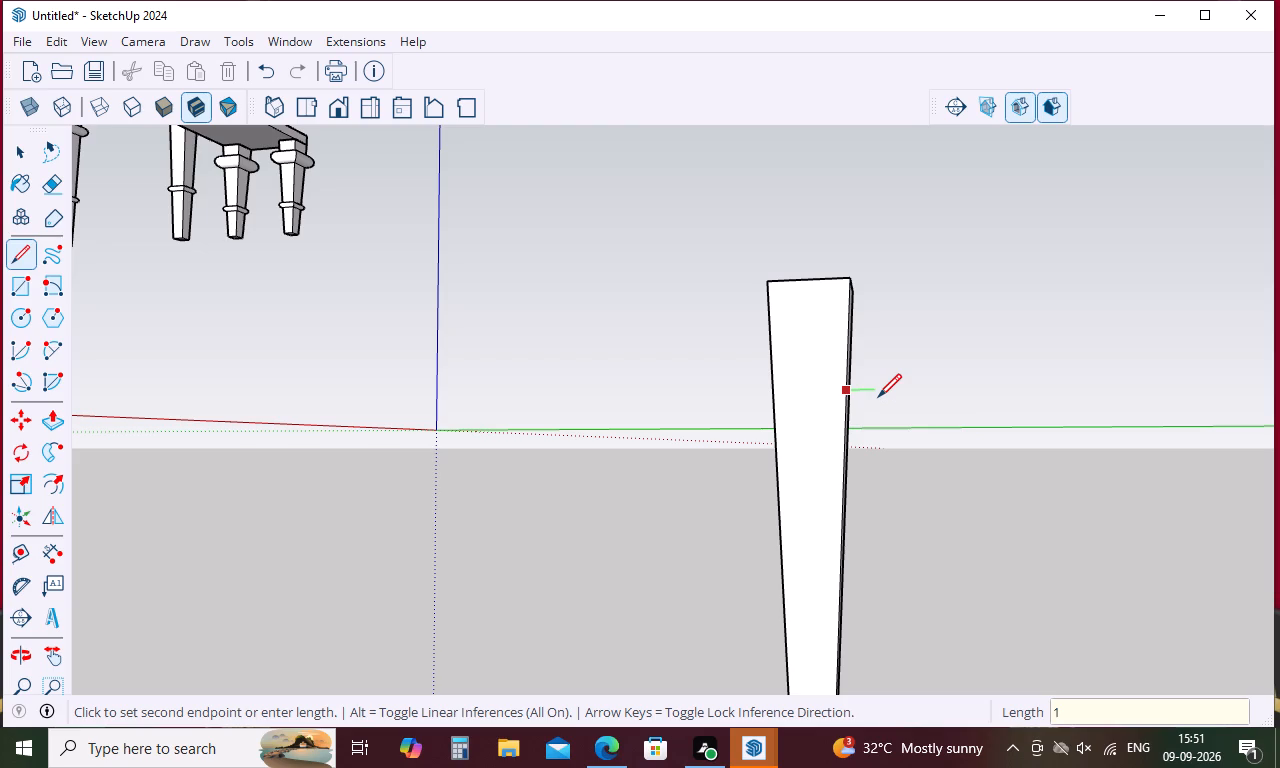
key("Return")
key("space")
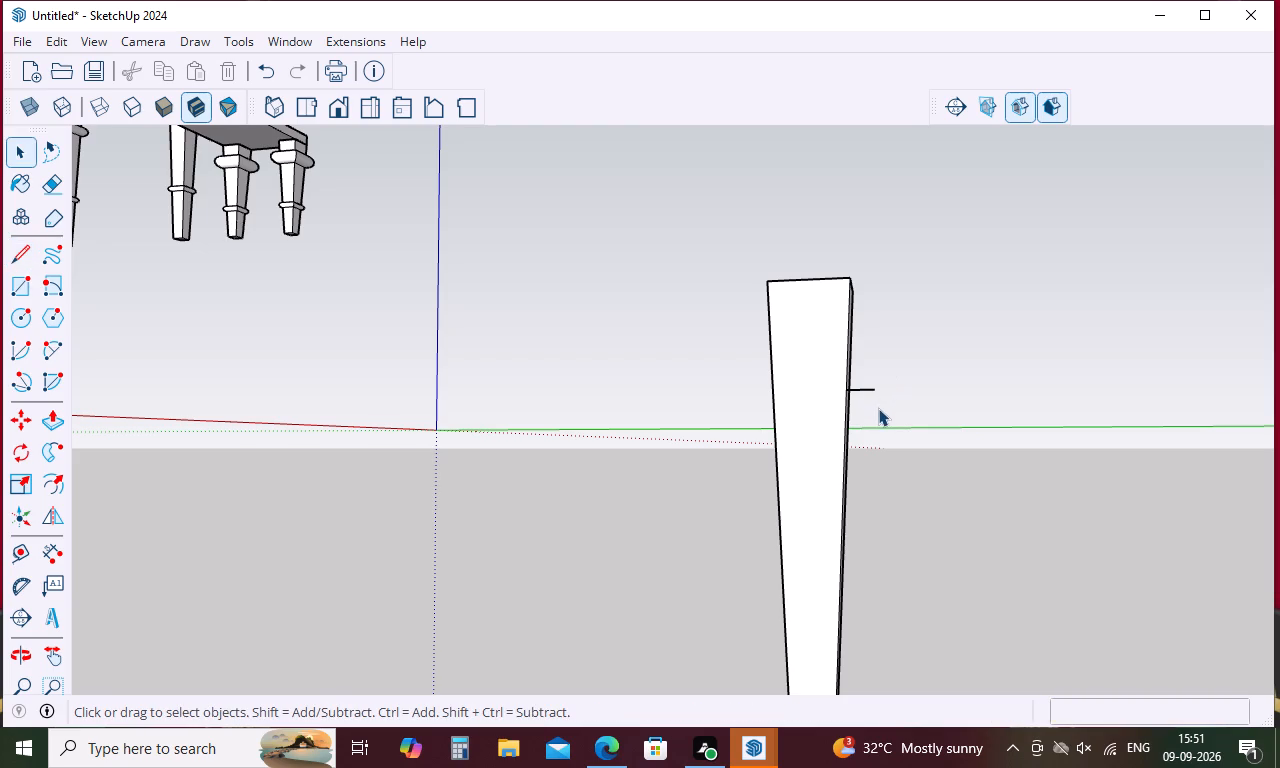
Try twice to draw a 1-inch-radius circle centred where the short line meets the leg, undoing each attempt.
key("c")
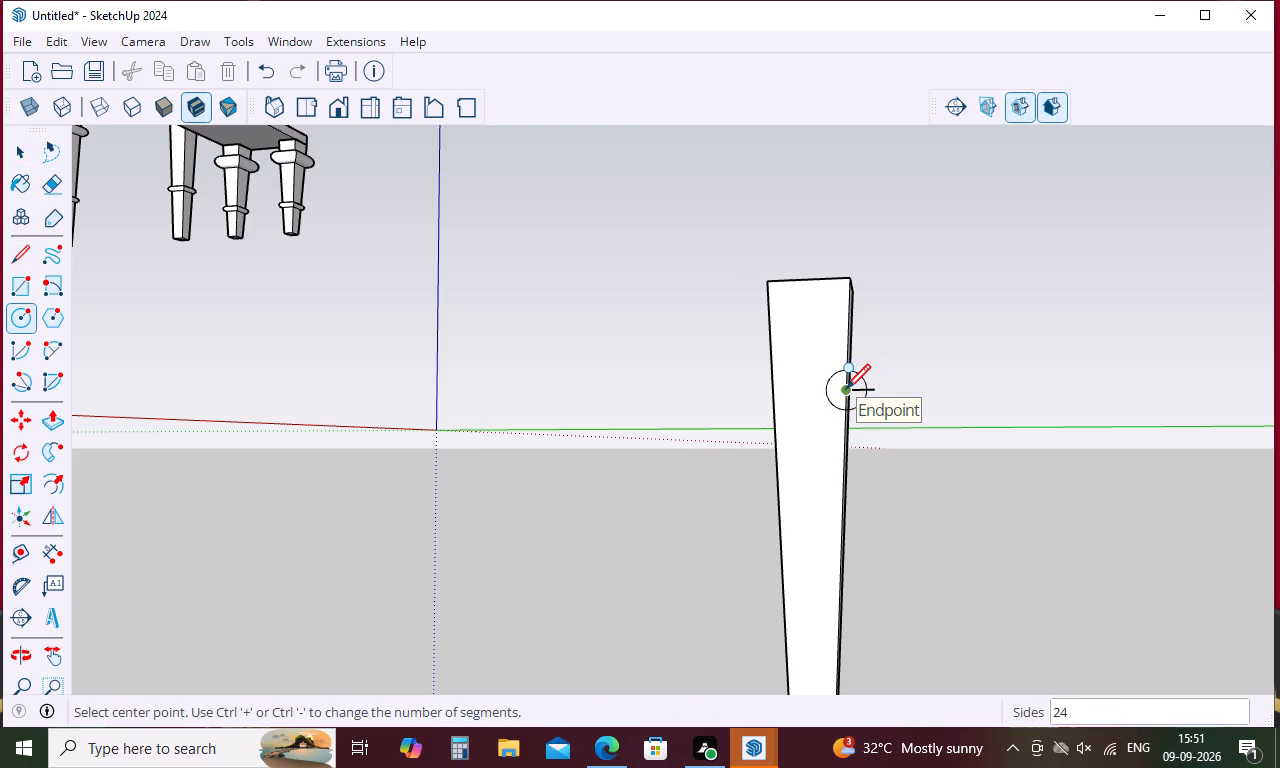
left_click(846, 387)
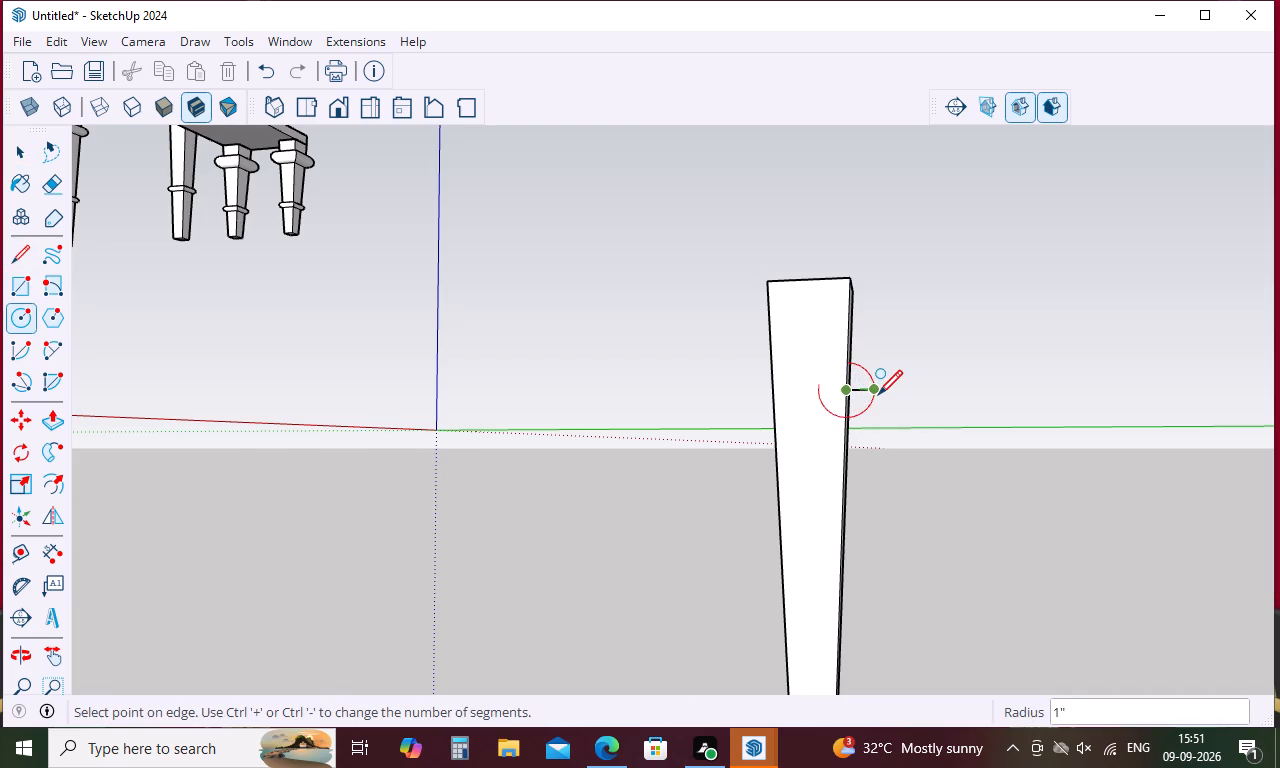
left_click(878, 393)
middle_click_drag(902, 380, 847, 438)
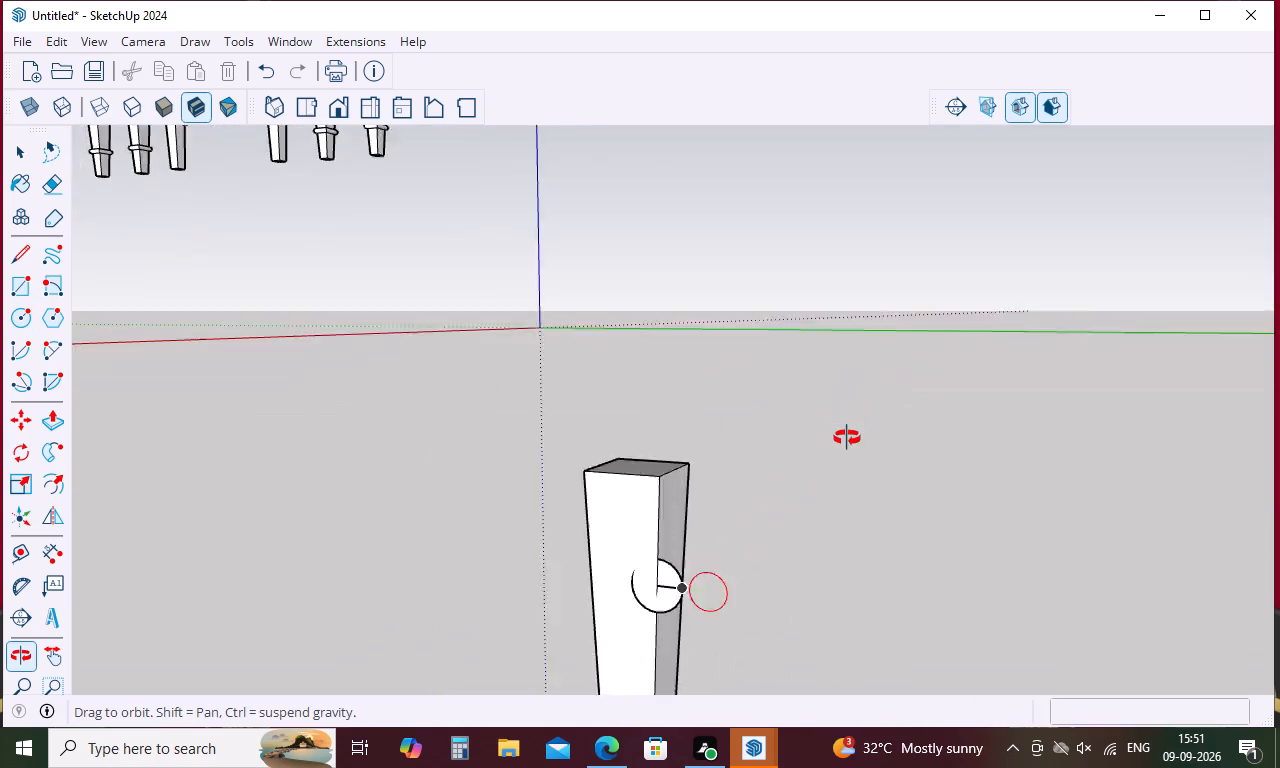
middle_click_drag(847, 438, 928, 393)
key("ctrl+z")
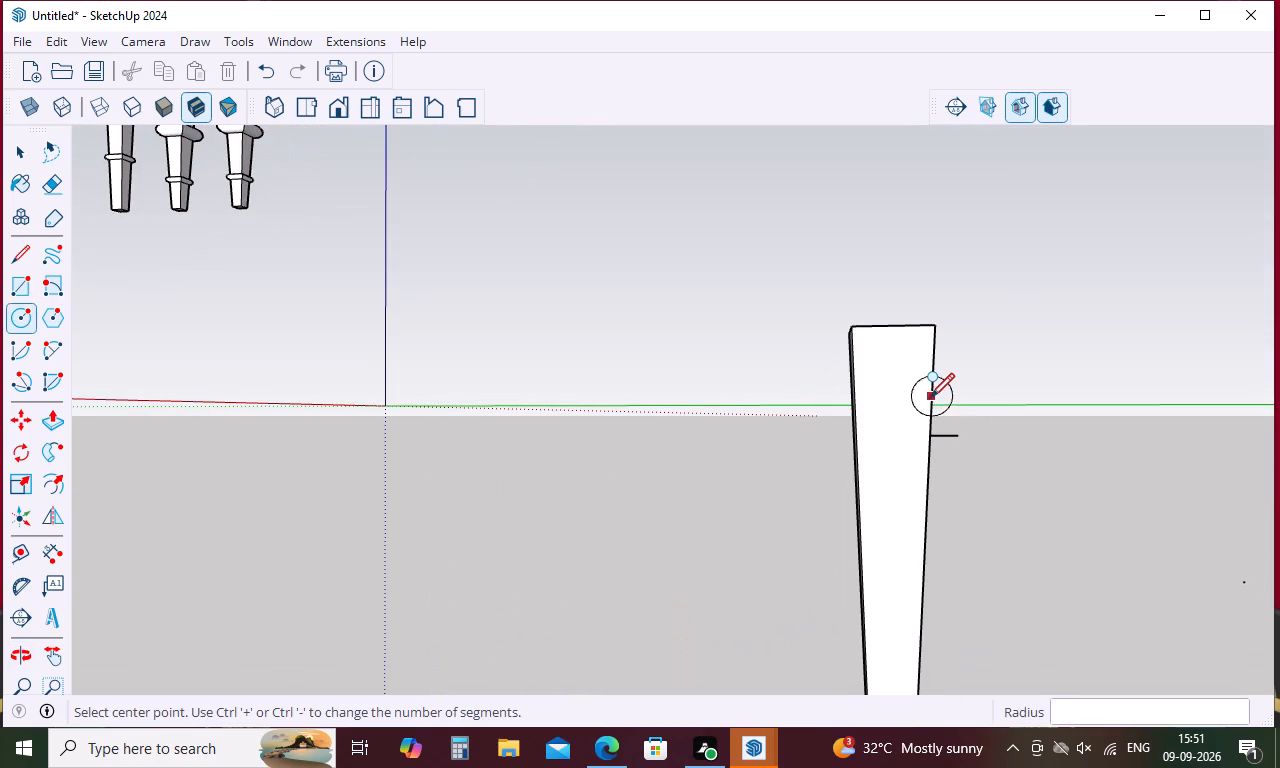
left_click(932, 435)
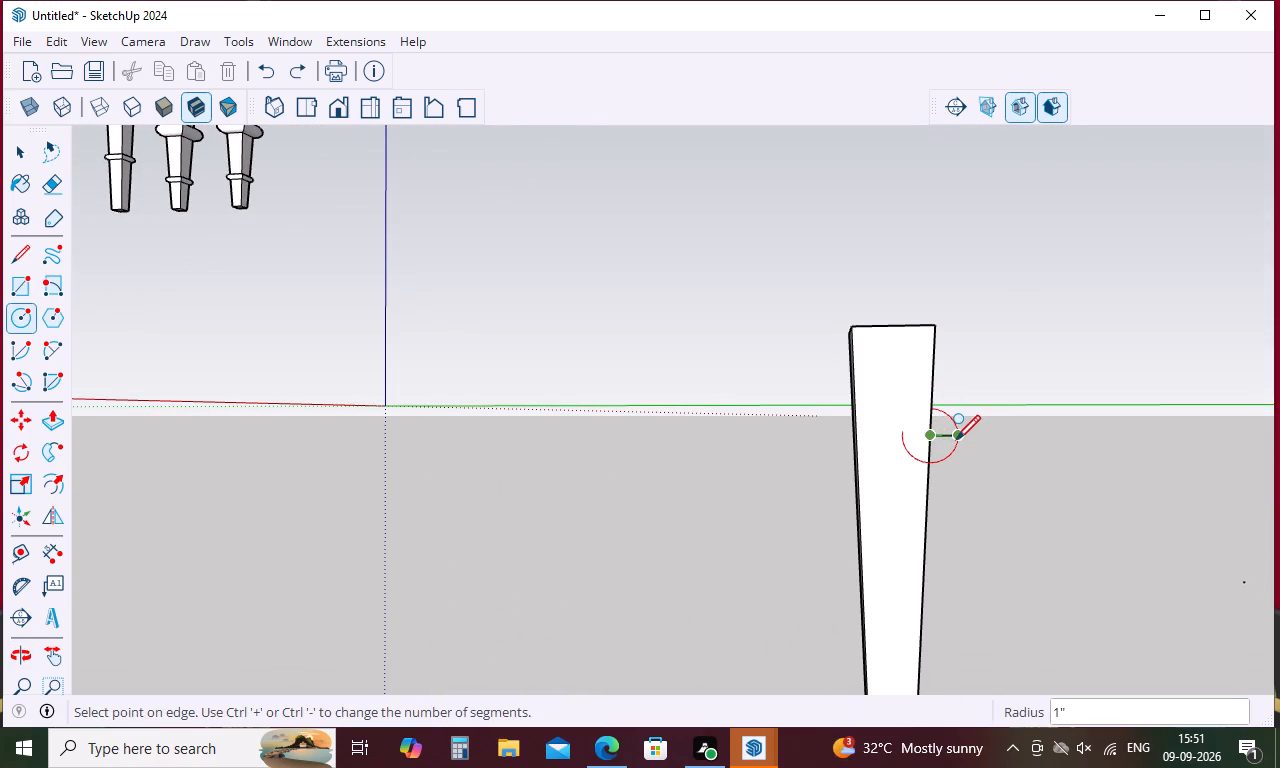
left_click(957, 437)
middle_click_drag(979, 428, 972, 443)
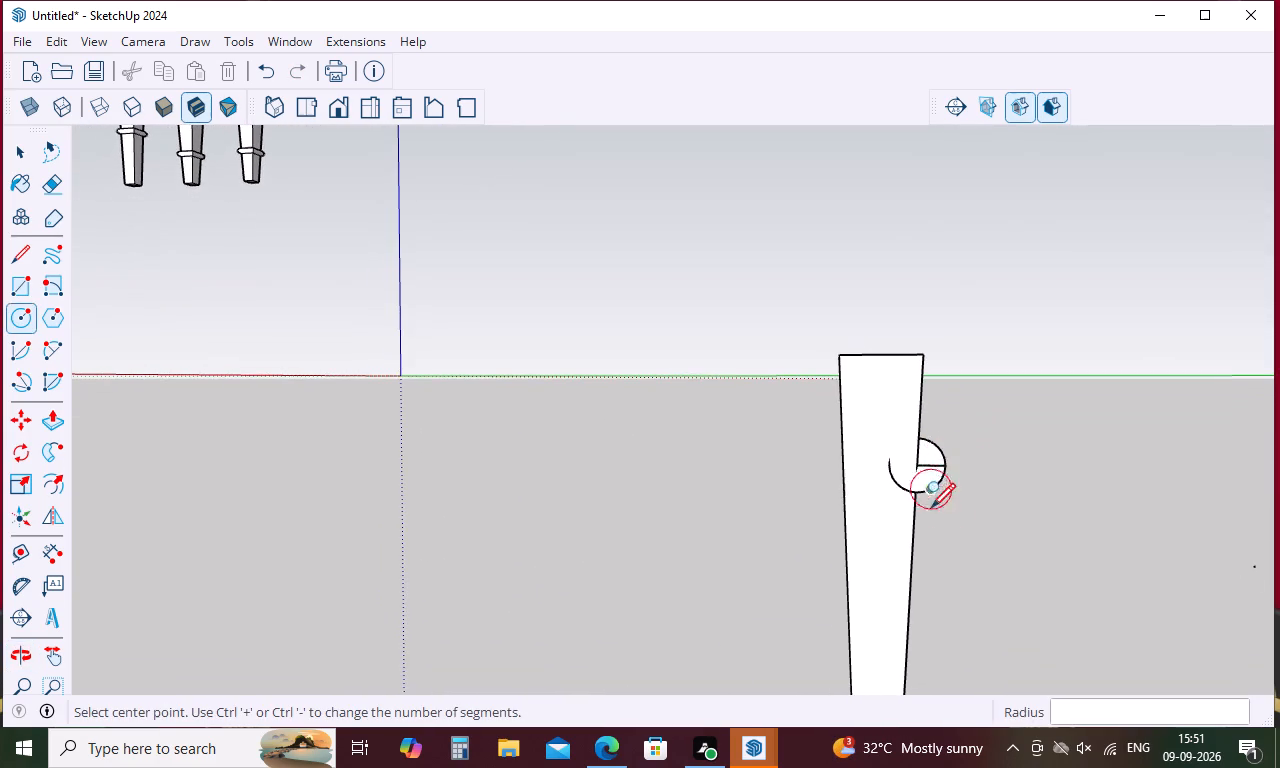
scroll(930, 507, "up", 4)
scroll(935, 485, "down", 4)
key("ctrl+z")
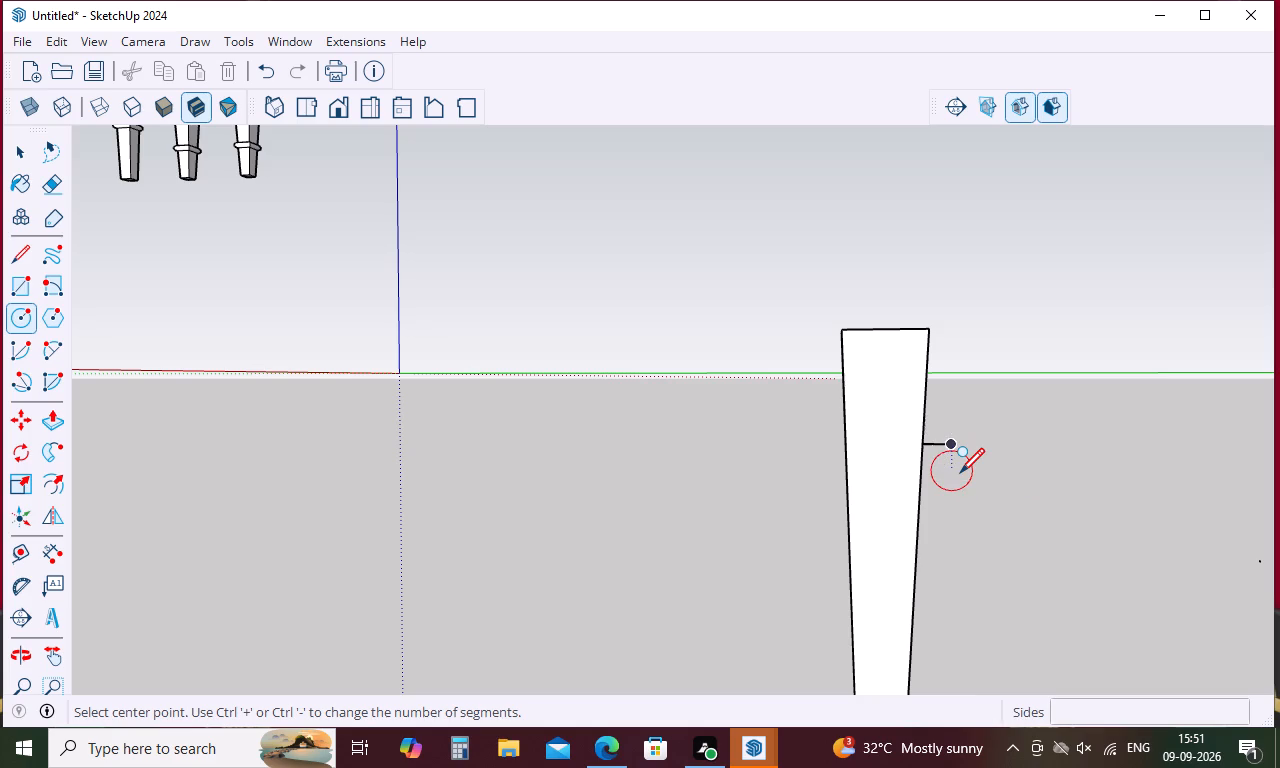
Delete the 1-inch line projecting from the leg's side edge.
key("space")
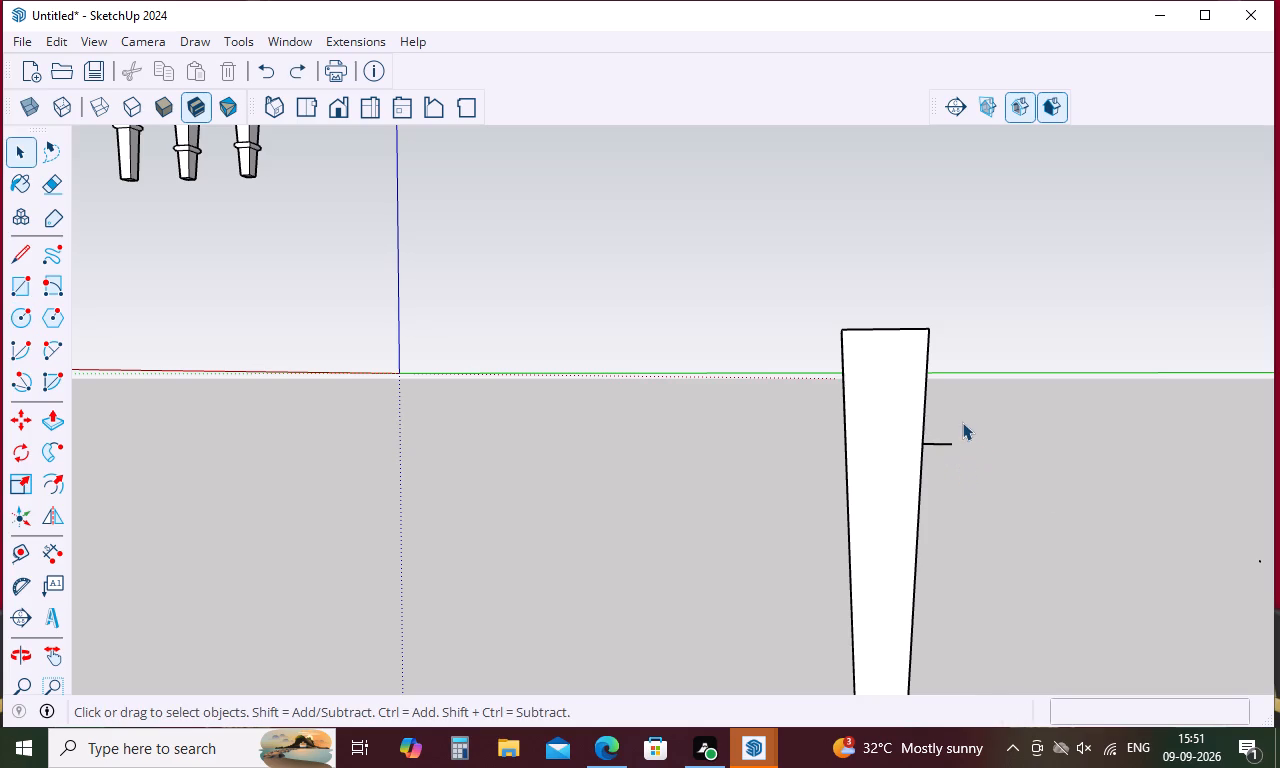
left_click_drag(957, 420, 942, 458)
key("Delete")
Draw a 1-inch line outward from the leg's upper side edge and a 1-inch-radius circle centred where it meets the leg.
key("l")
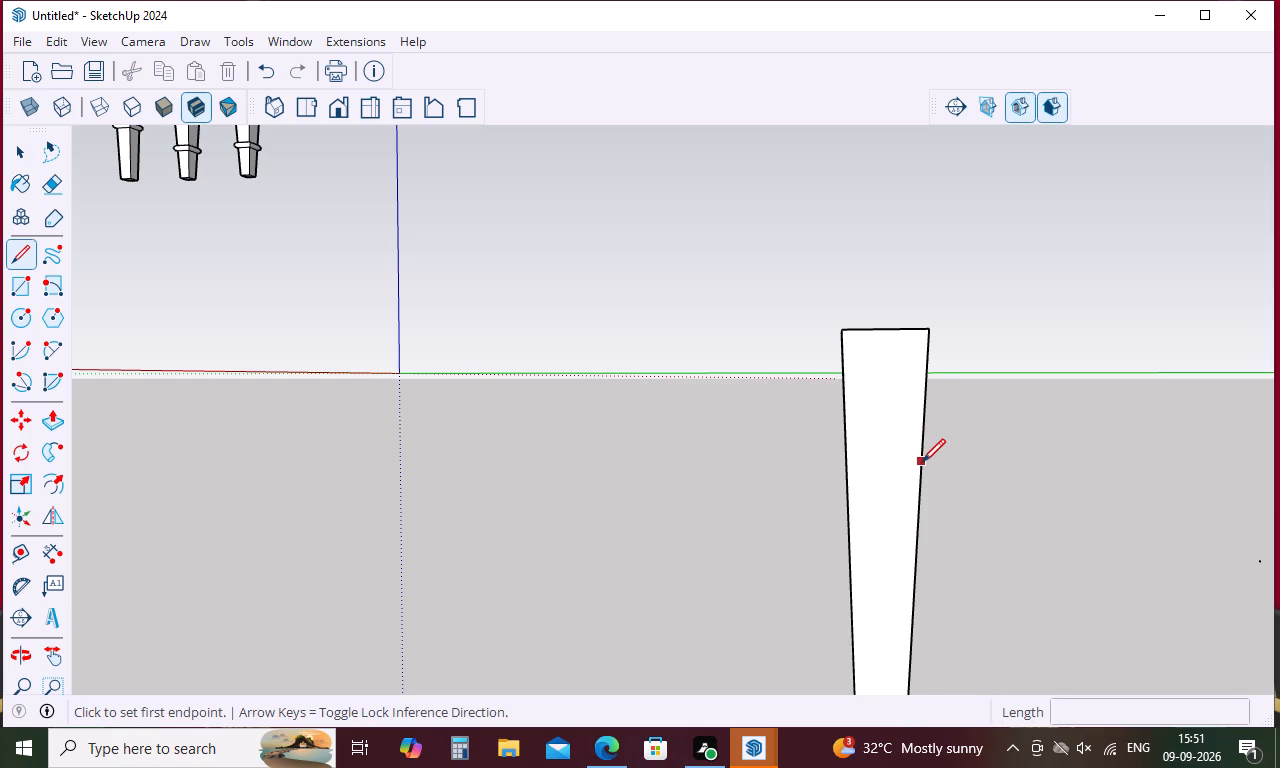
left_click(922, 457)
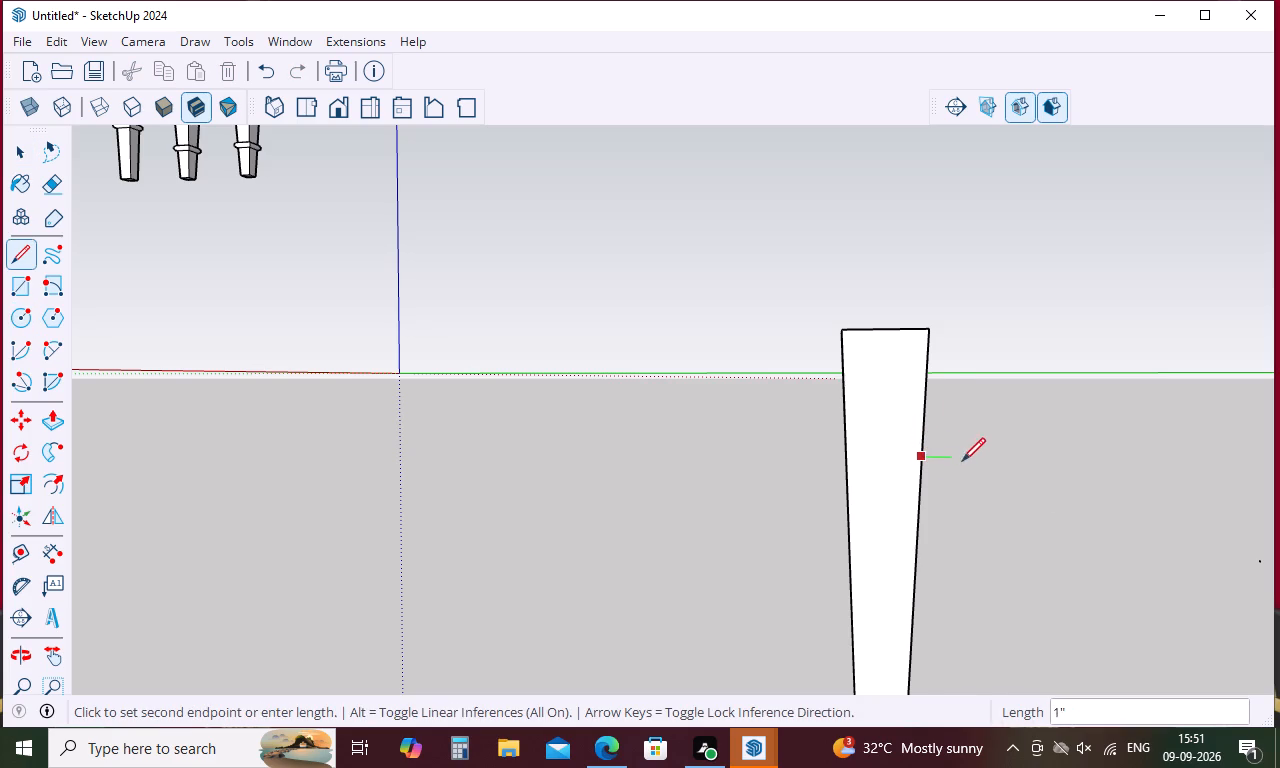
key("1")
key("Return")
key("space")
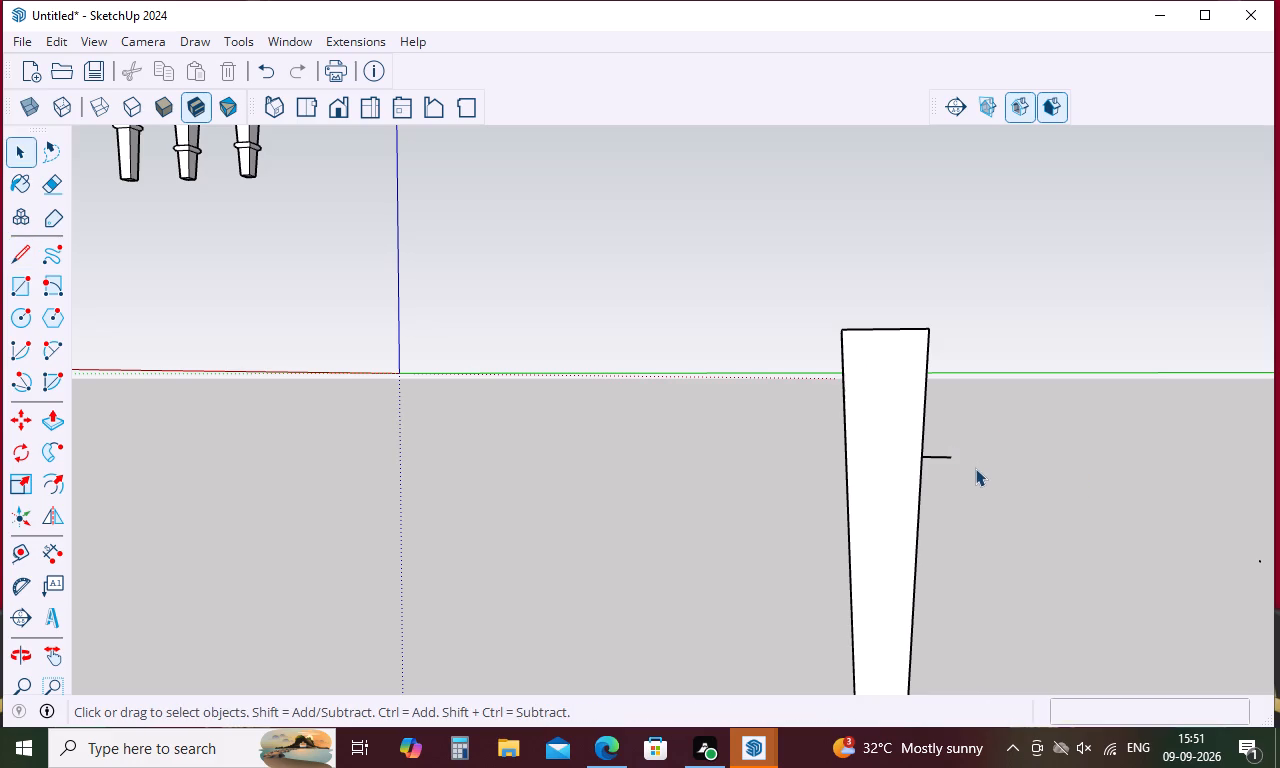
key("c")
left_click(923, 455)
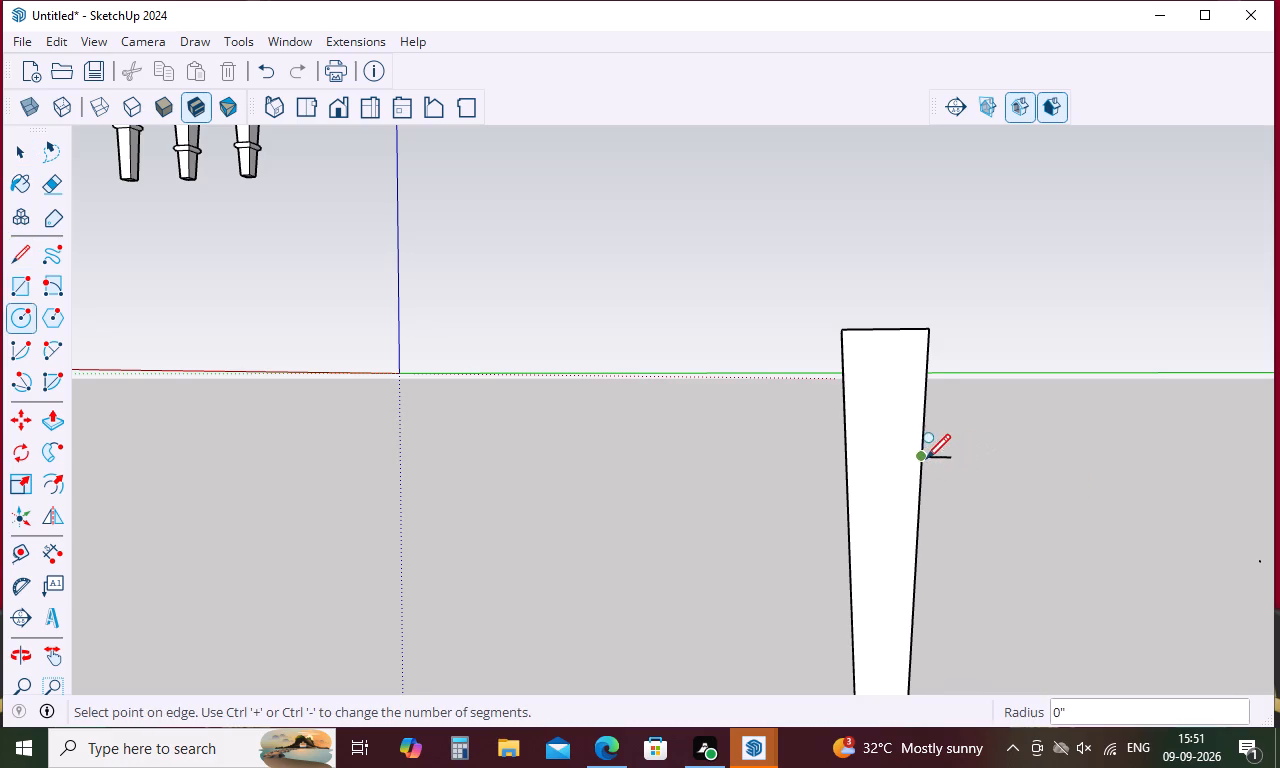
left_click(952, 455)
key("space")
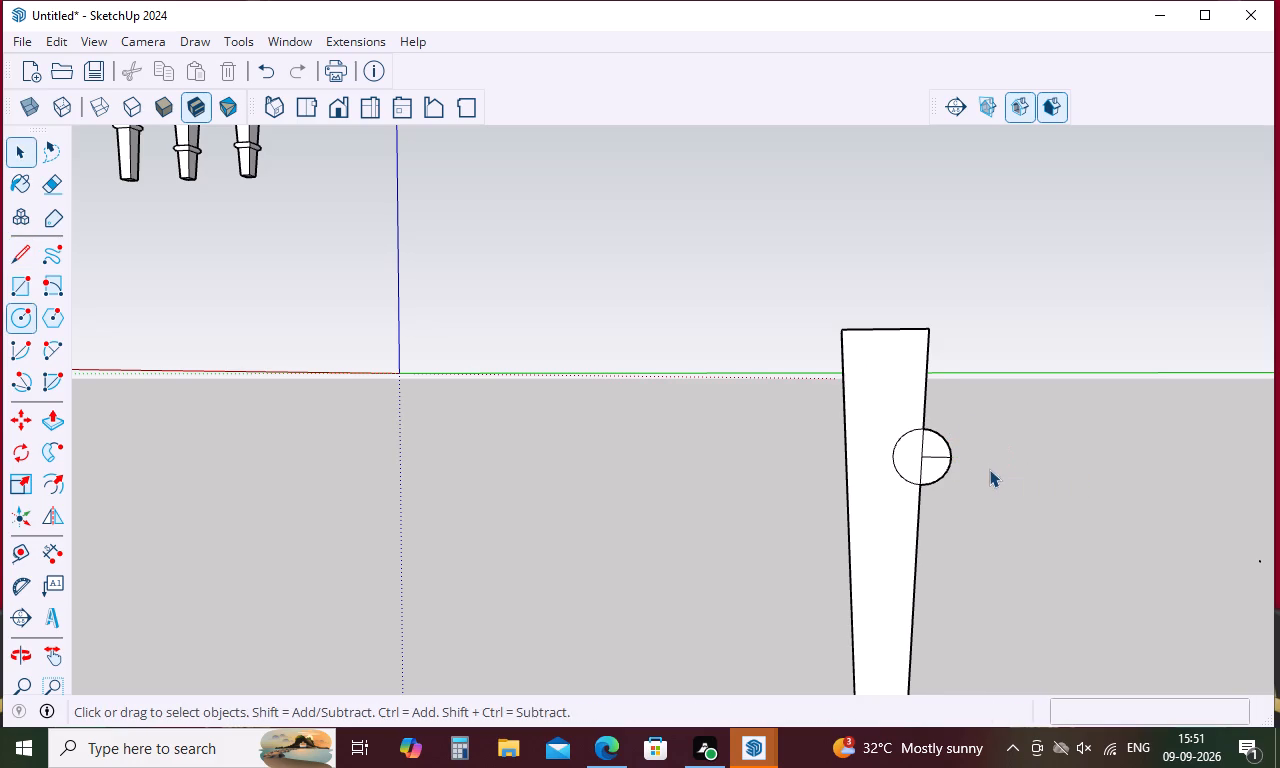
Erase the circle's half lying on the leg and the radius line, keeping only the outer half-circle profile.
key("e")
left_click_drag(909, 428, 886, 502)
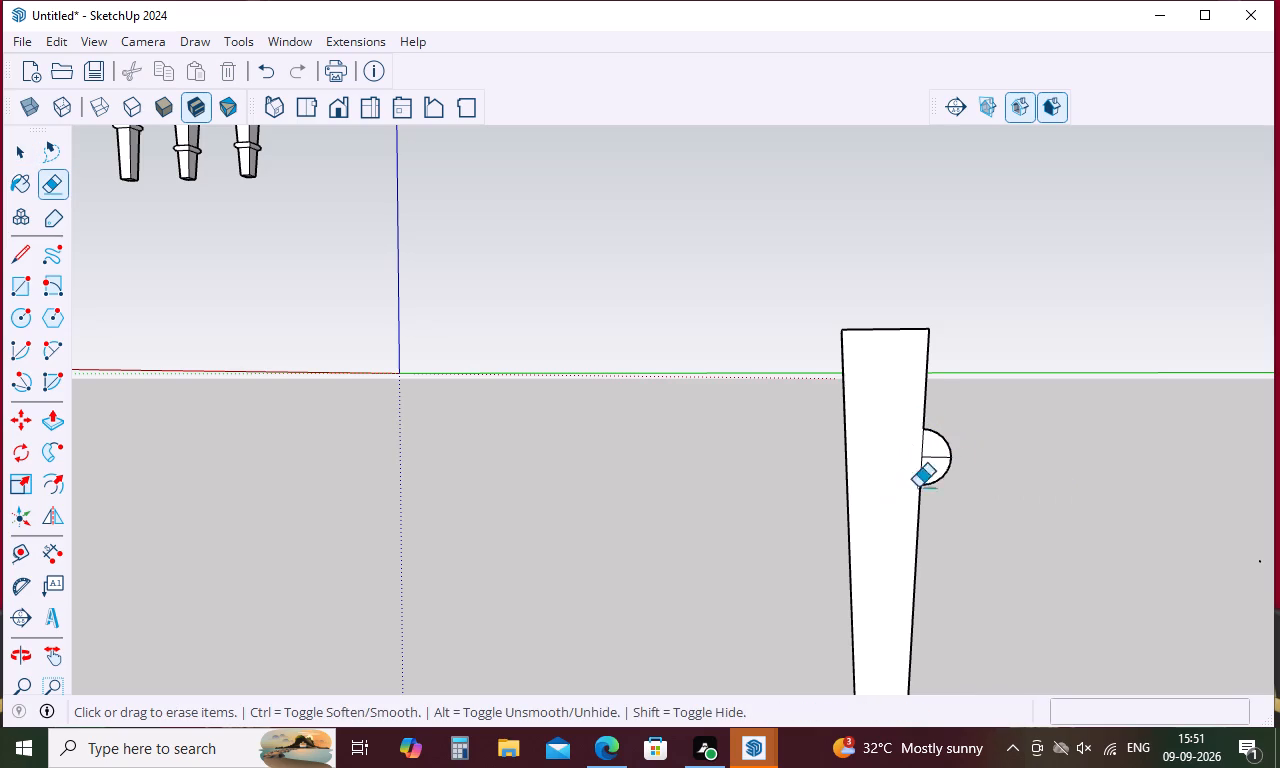
left_click(940, 463)
left_click_drag(940, 457, 934, 473)
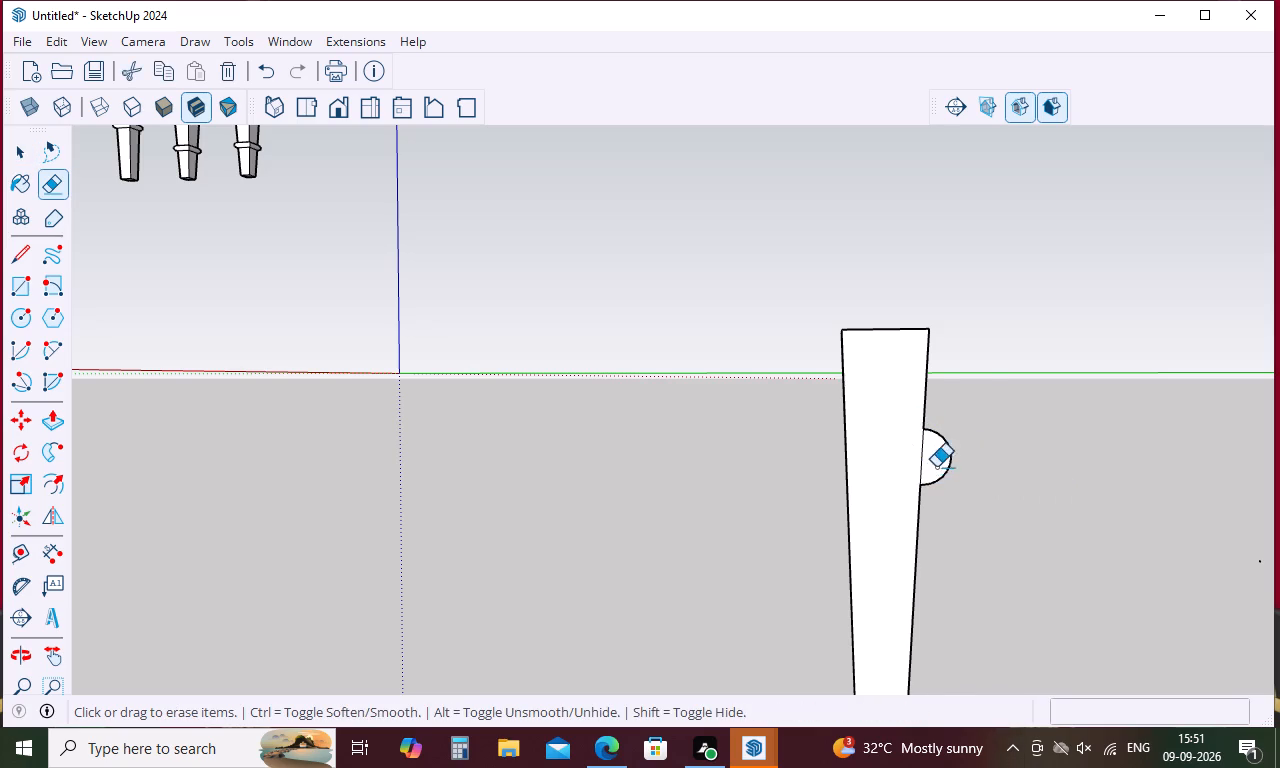
Draw a 0.5-inch line outward from the leg's side edge near its foot.
scroll(973, 396, "down", 4)
key("space")
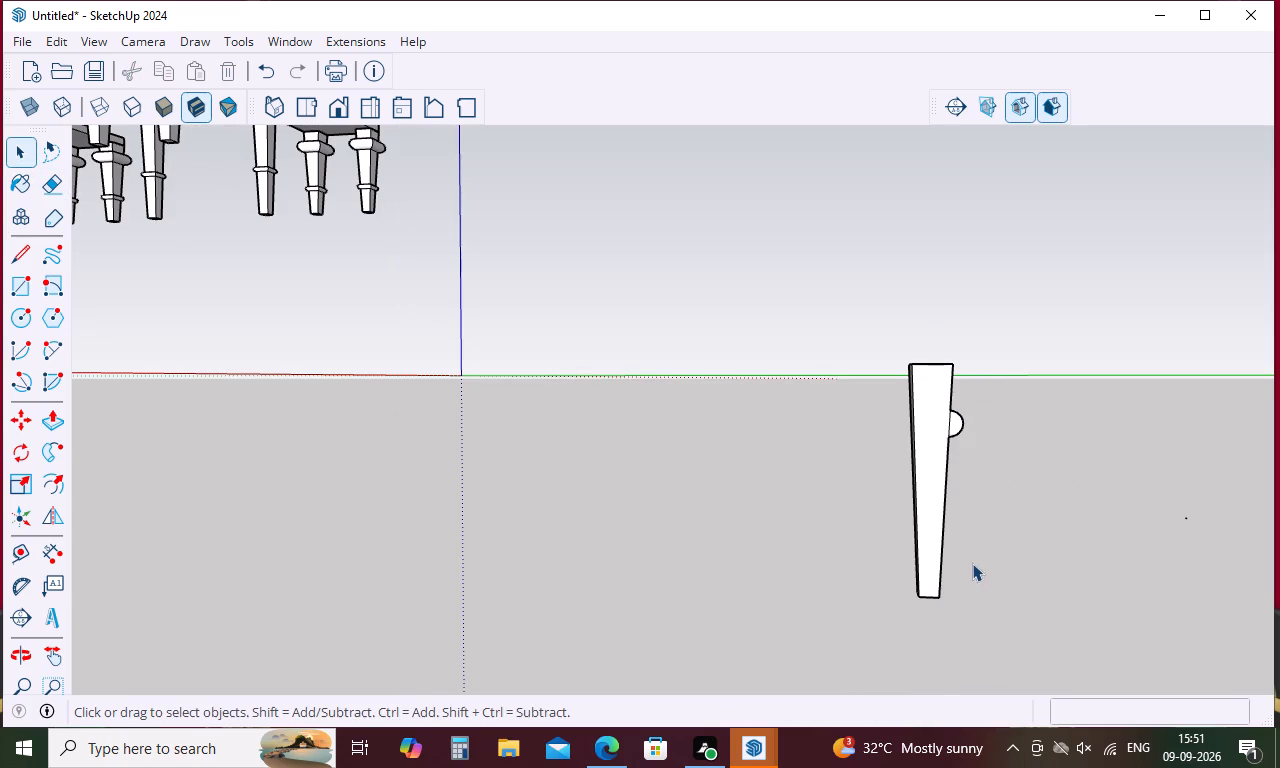
key("l")
left_click(941, 547)
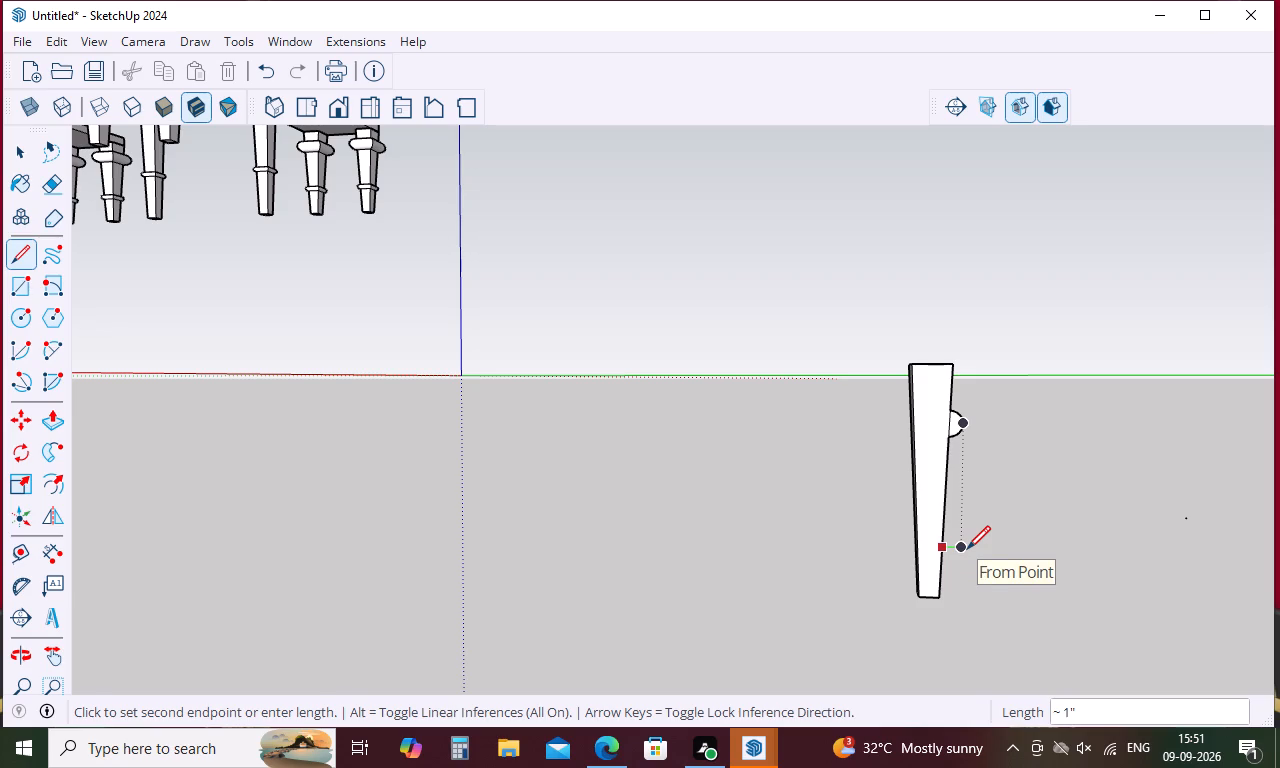
key("period")
key("5")
key("Return")
key("space")
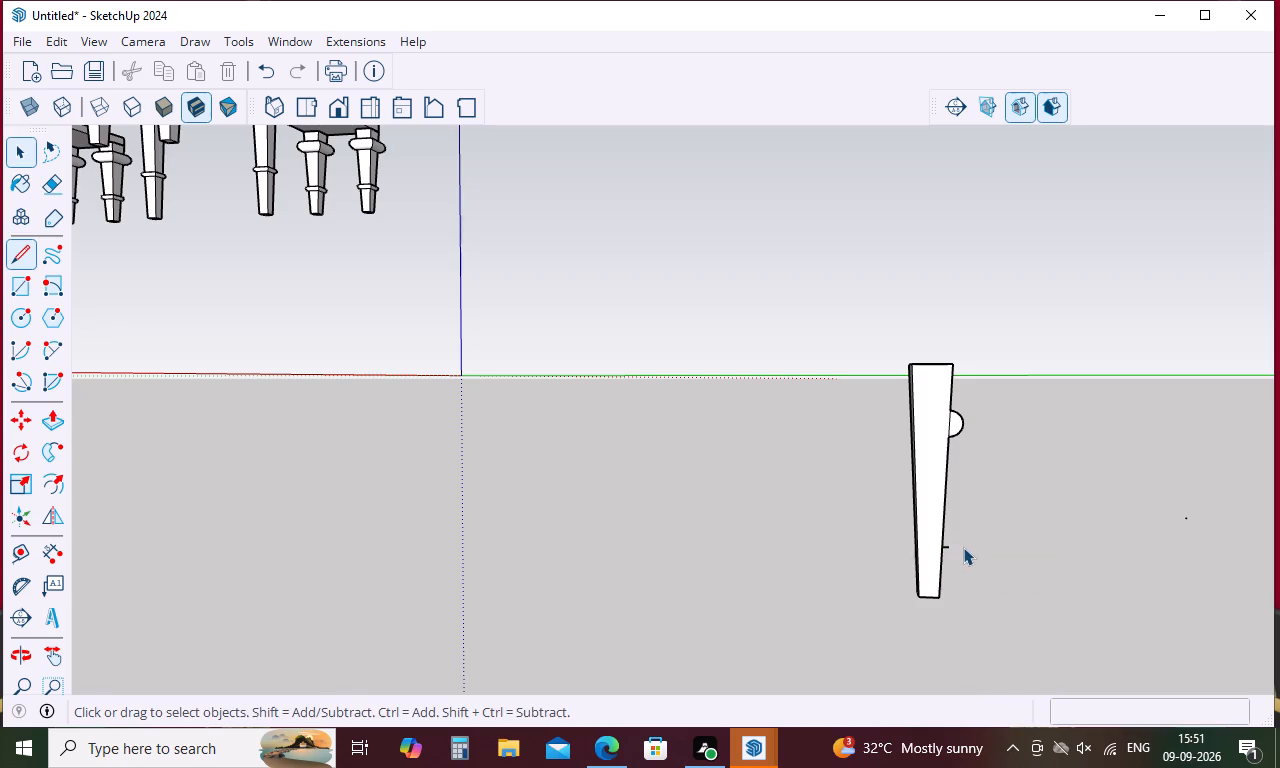
Draw a circle centred where the lower line meets the leg's side edge, with its radius ending at the line's outer endpoint.
key("c")
scroll(947, 548, "up", 4)
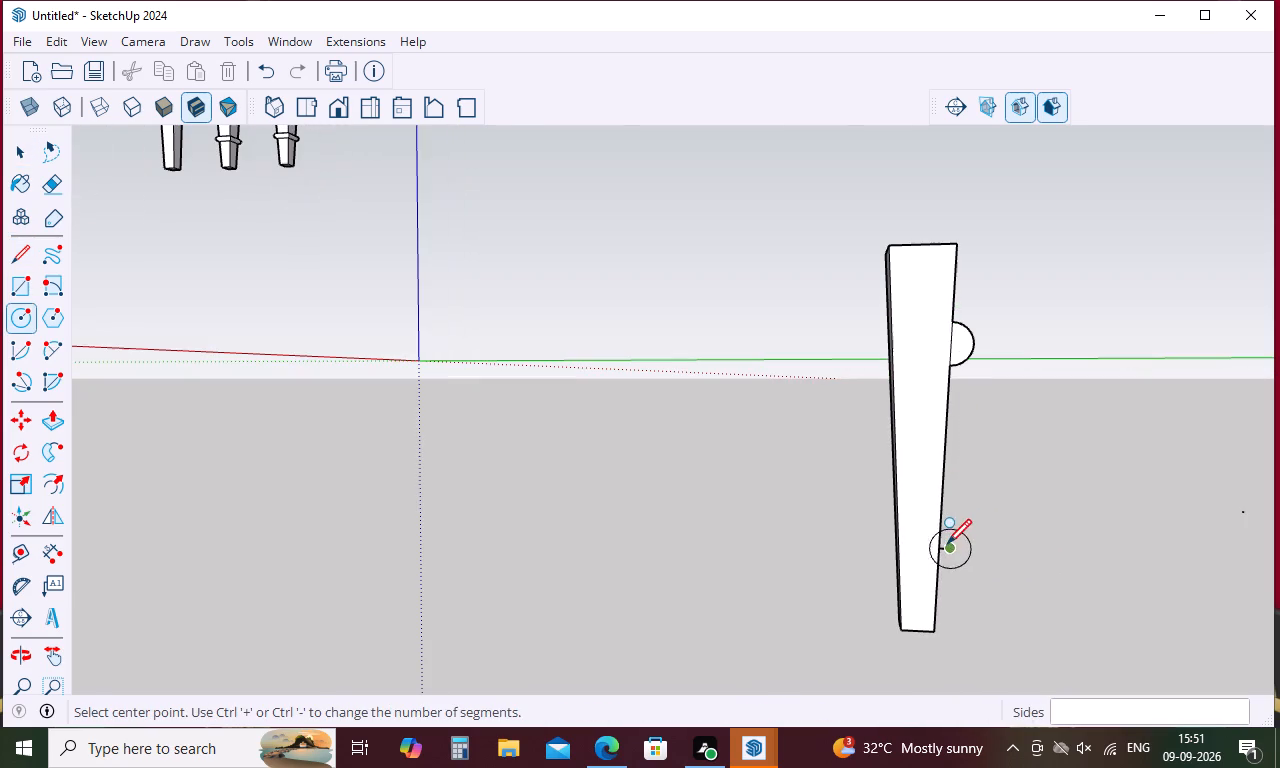
left_click(938, 548)
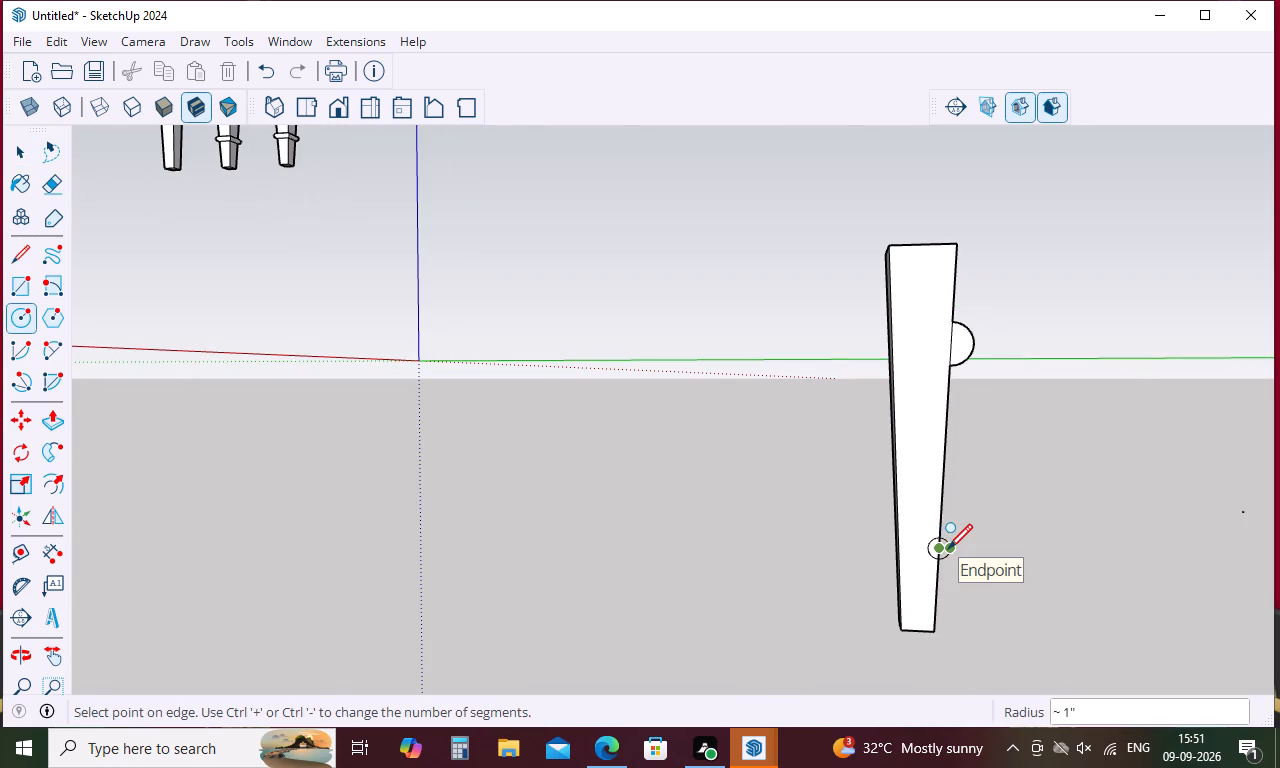
left_click(948, 547)
key("space")
Erase the lower circle's half lying on the leg and the short radius line, keeping only the outer half-circle profile.
key("e")
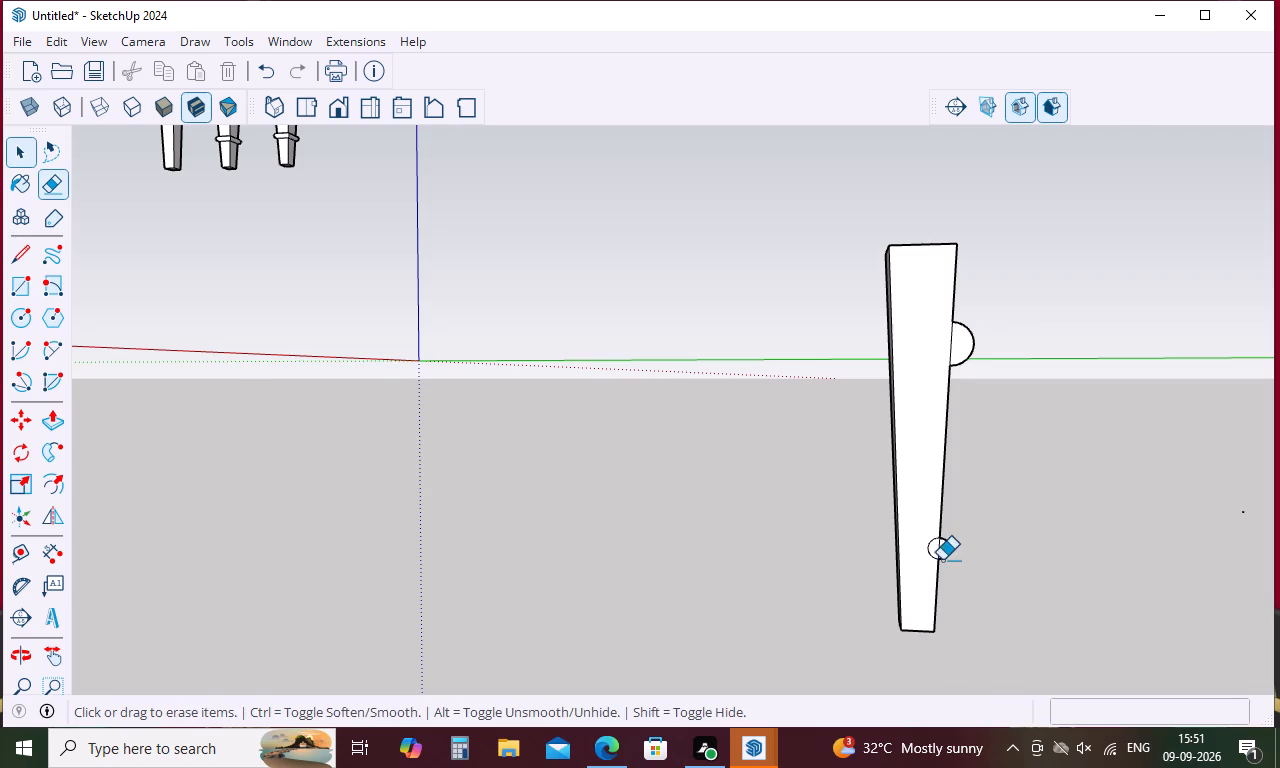
scroll(939, 559, "up", 4)
left_click_drag(931, 530, 930, 561)
left_click(946, 553)
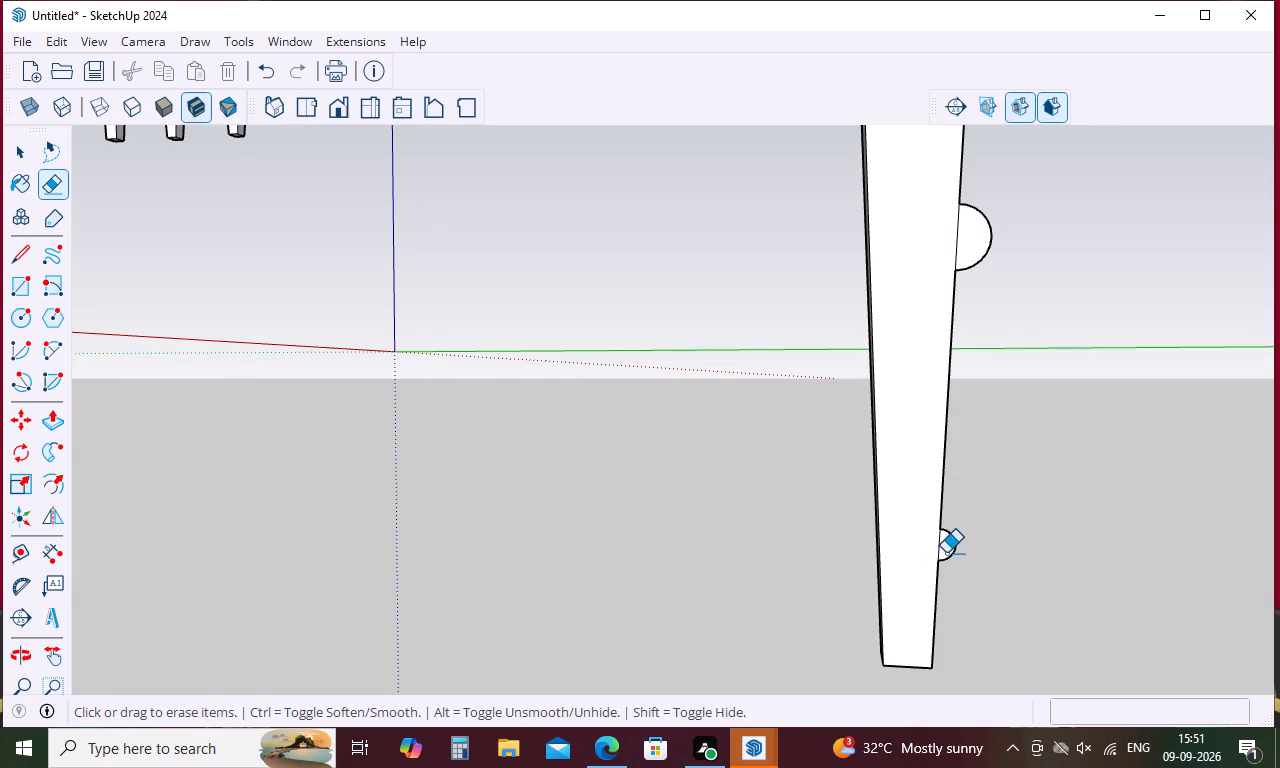
left_click(951, 545)
scroll(970, 517, "down", 4)
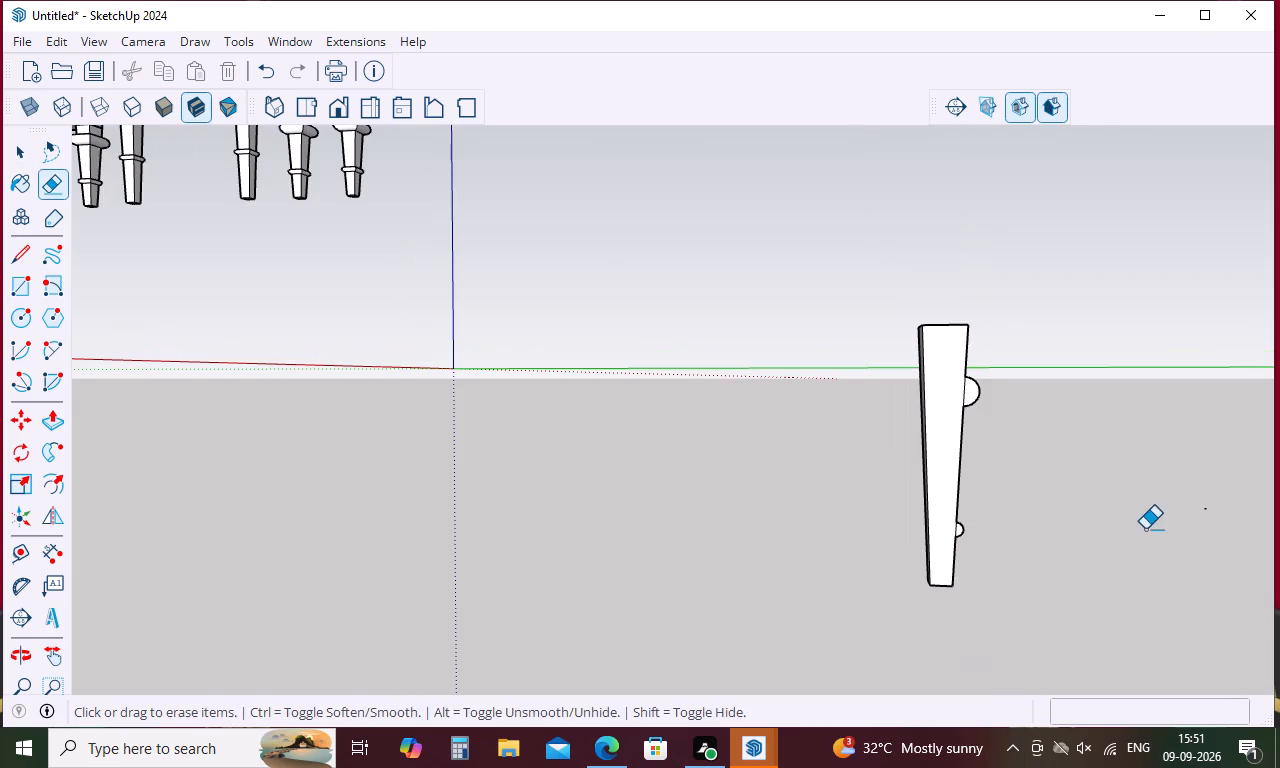
key("space")
Sweep the upper half-circle profile around the leg with Follow Me, using the leg's top face as the path.
middle_click_drag(1078, 382, 1065, 482)
left_click(938, 460)
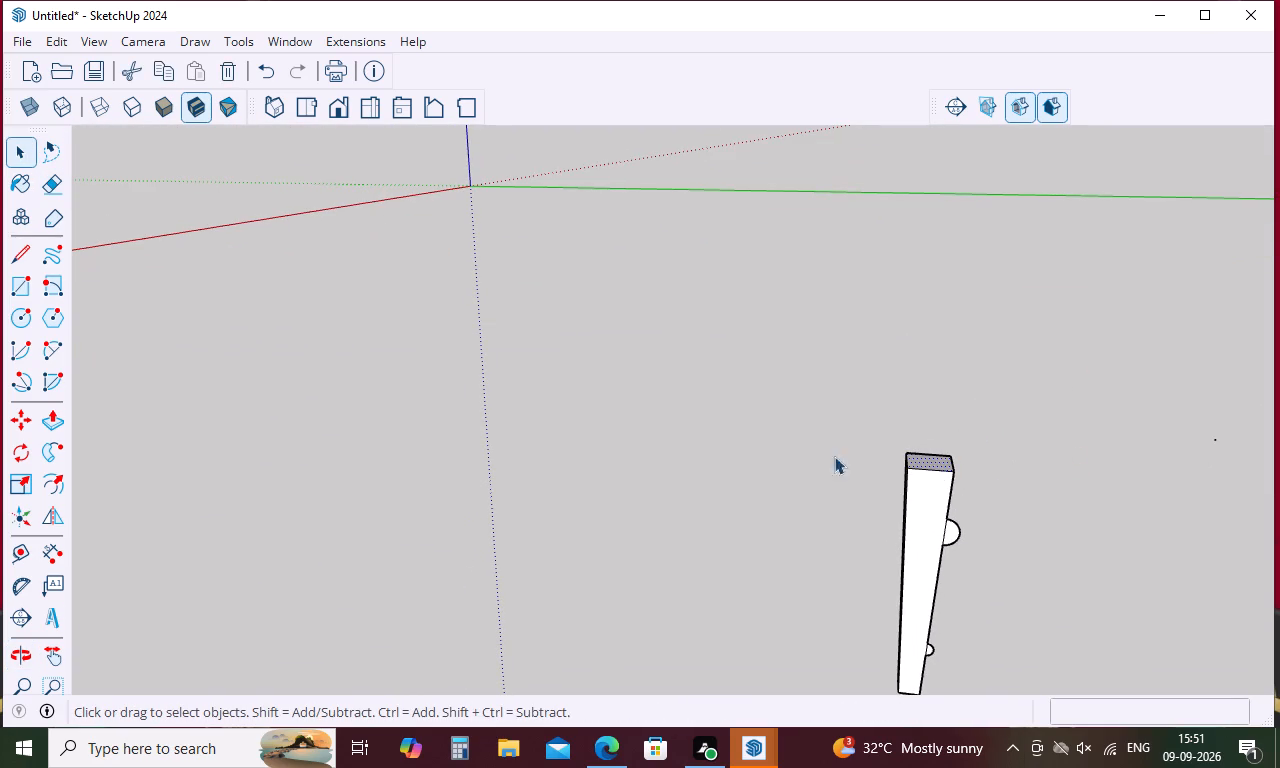
left_click(44, 457)
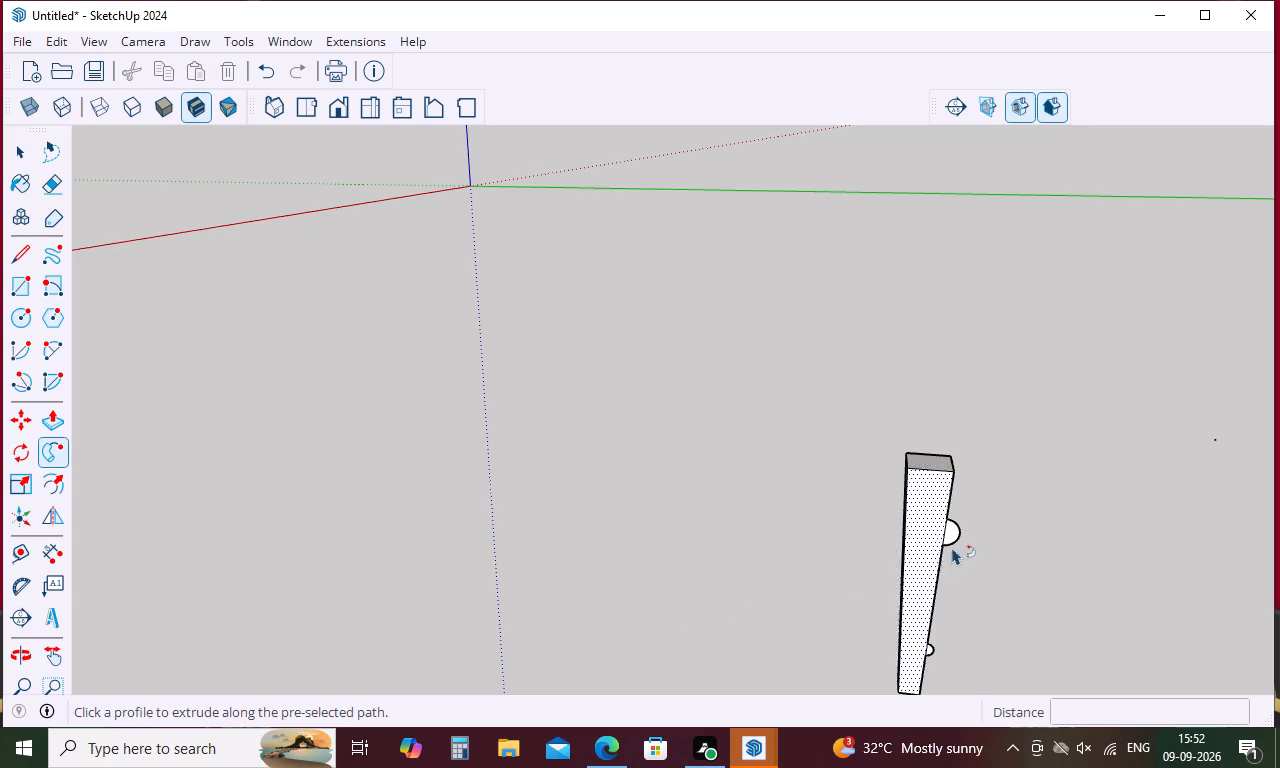
left_click(948, 526)
Sweep the smaller half-circle profile near the foot around the leg with Follow Me, using the top face as the path.
double_click(930, 648)
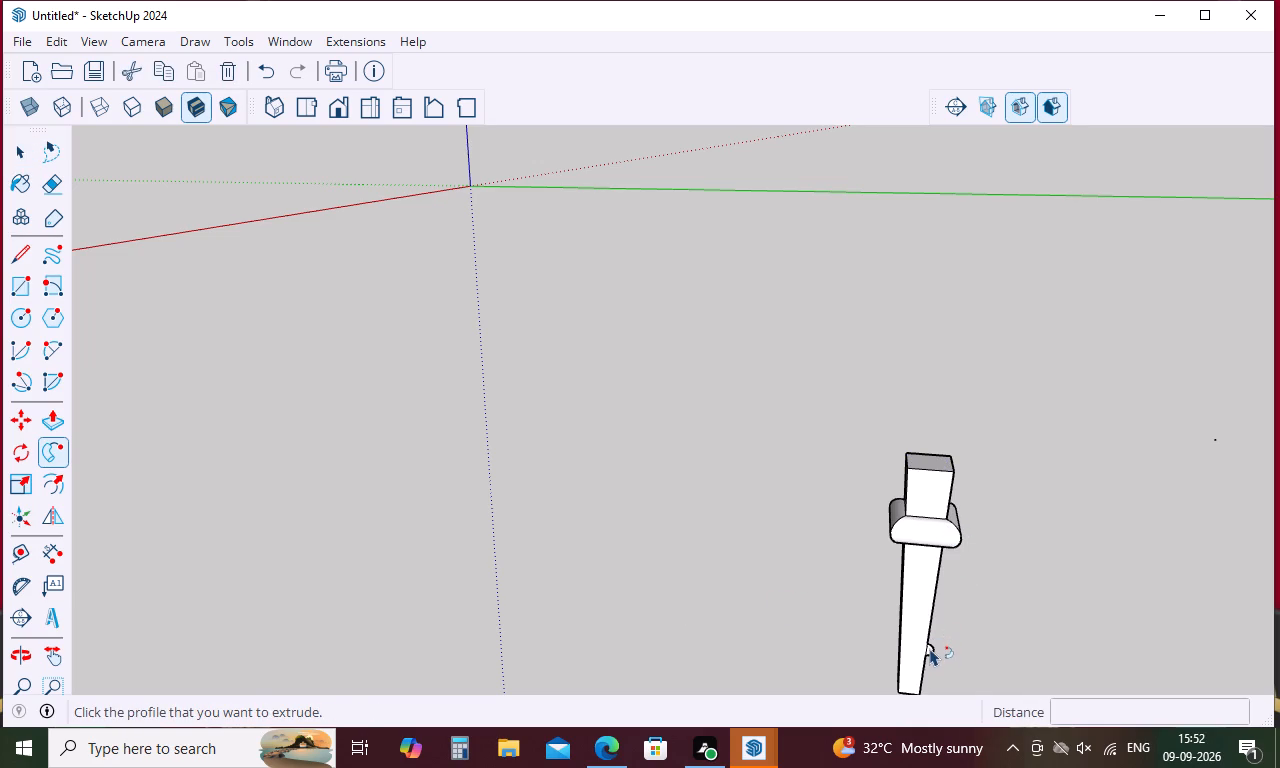
key("space")
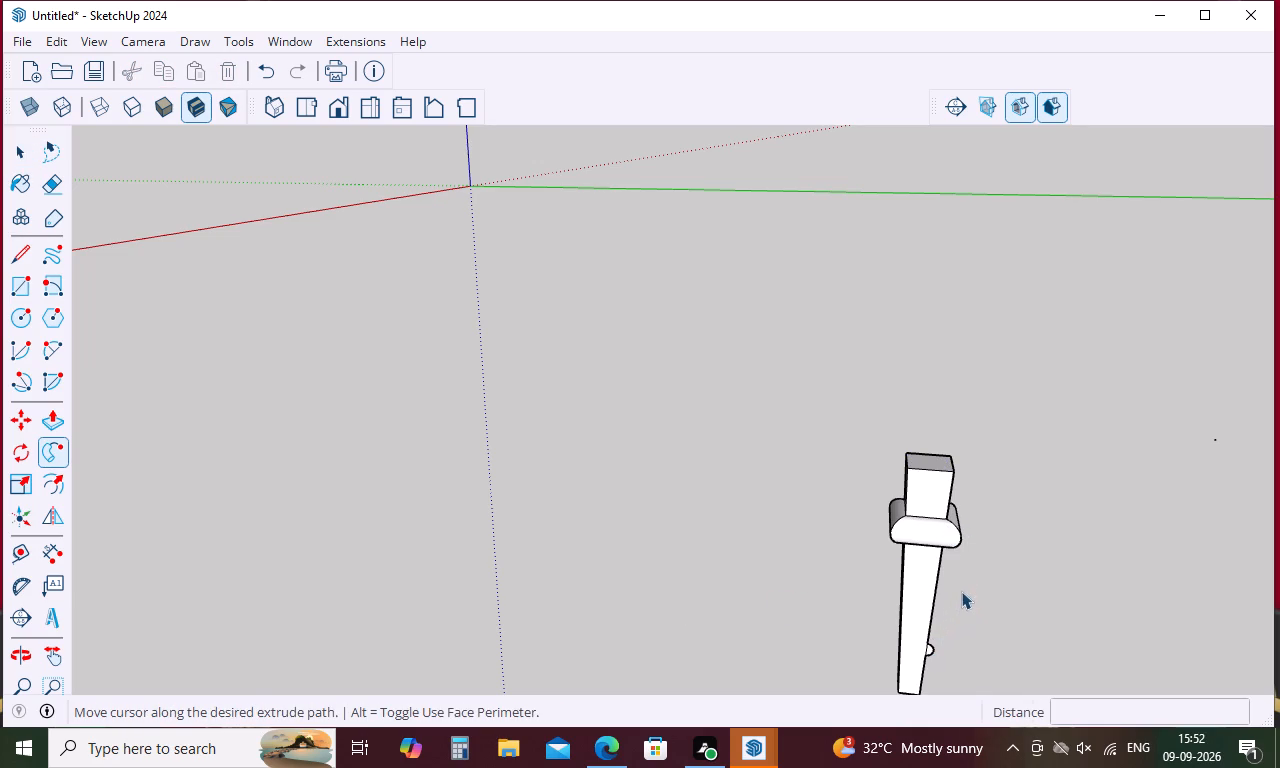
left_click(932, 451)
left_click(932, 459)
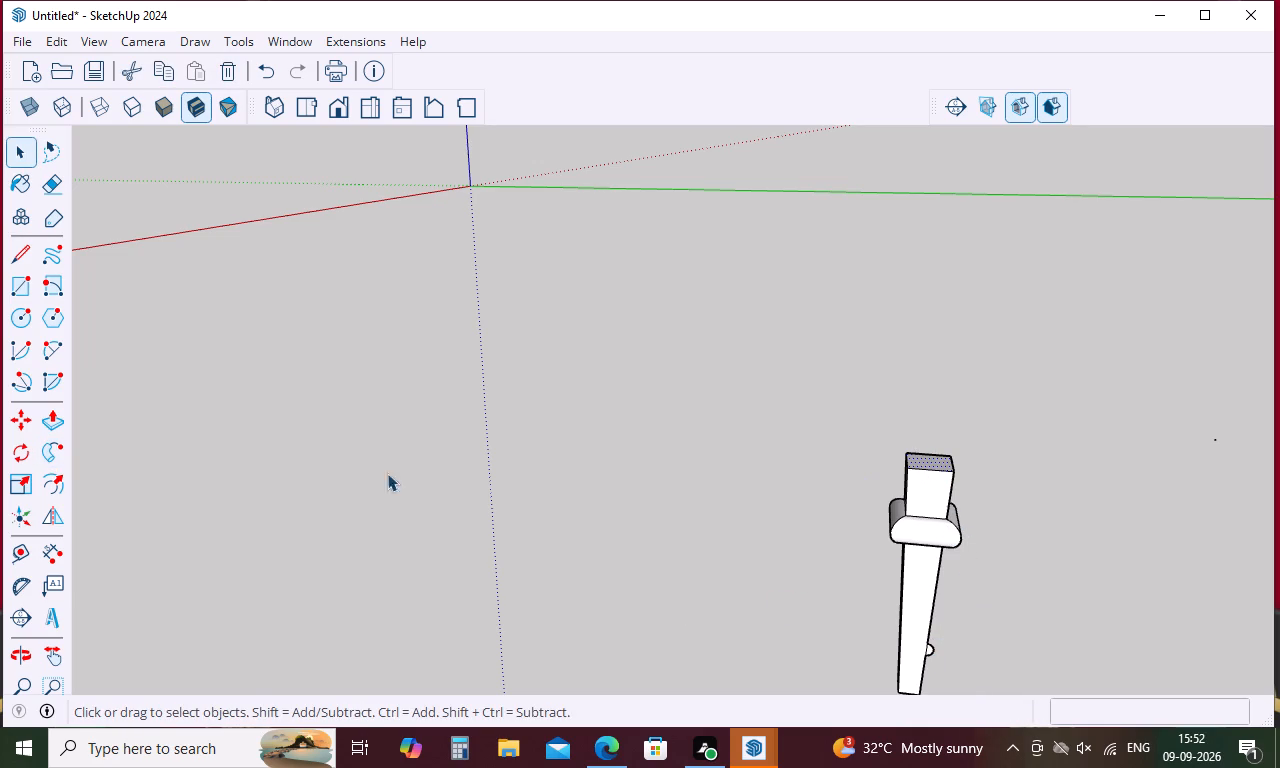
left_click(47, 460)
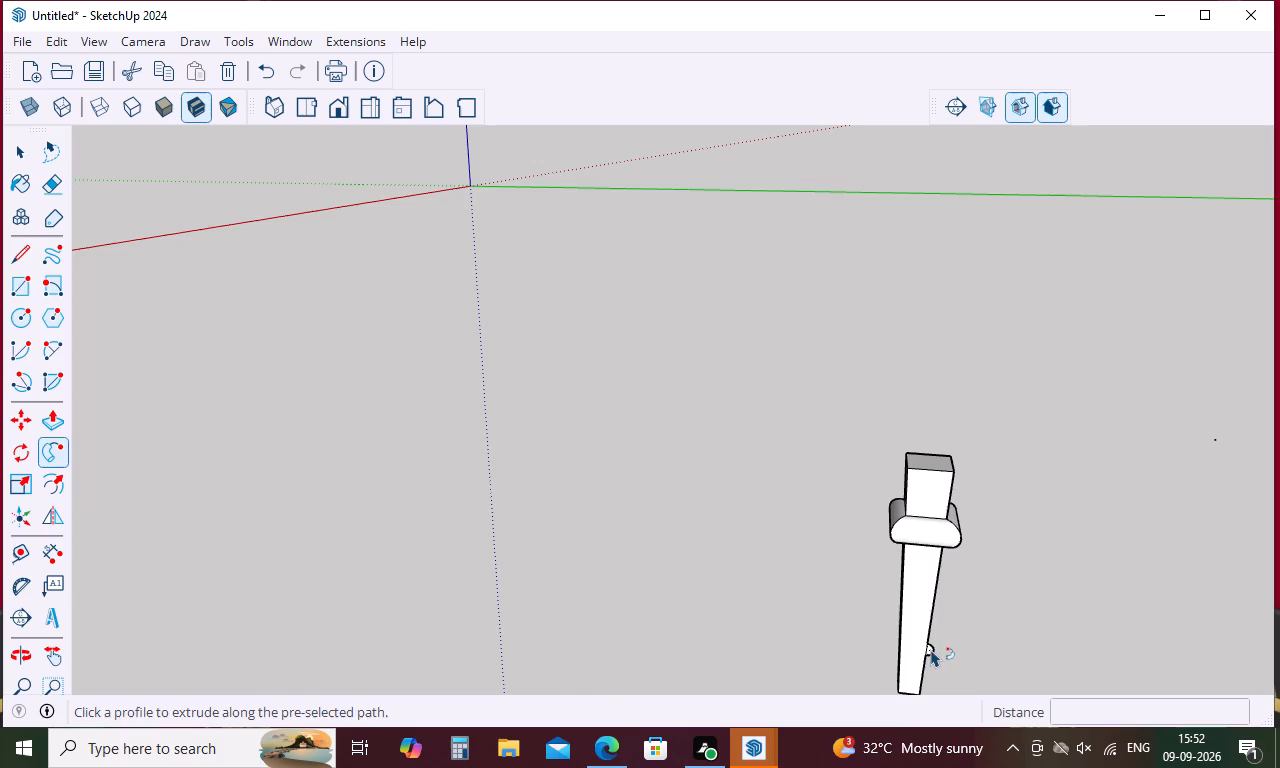
left_click(931, 647)
scroll(996, 526, "down", 4)
key("space")
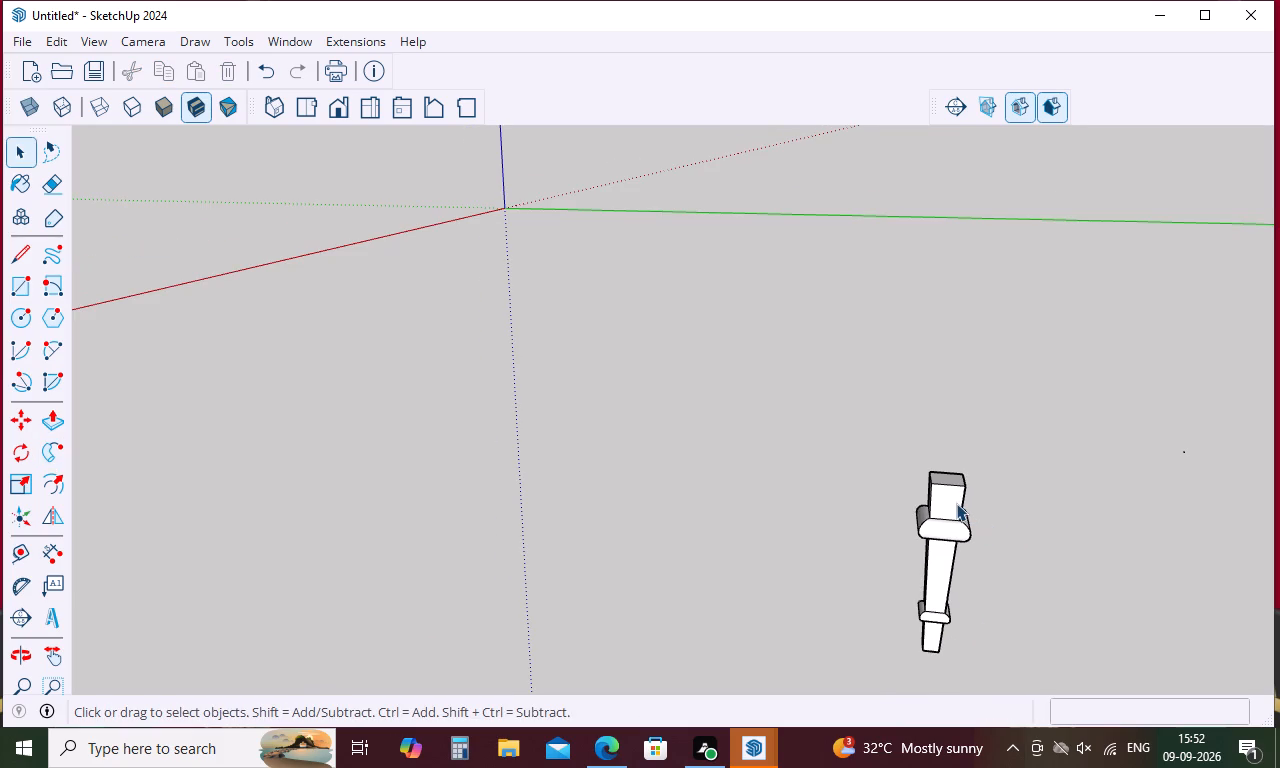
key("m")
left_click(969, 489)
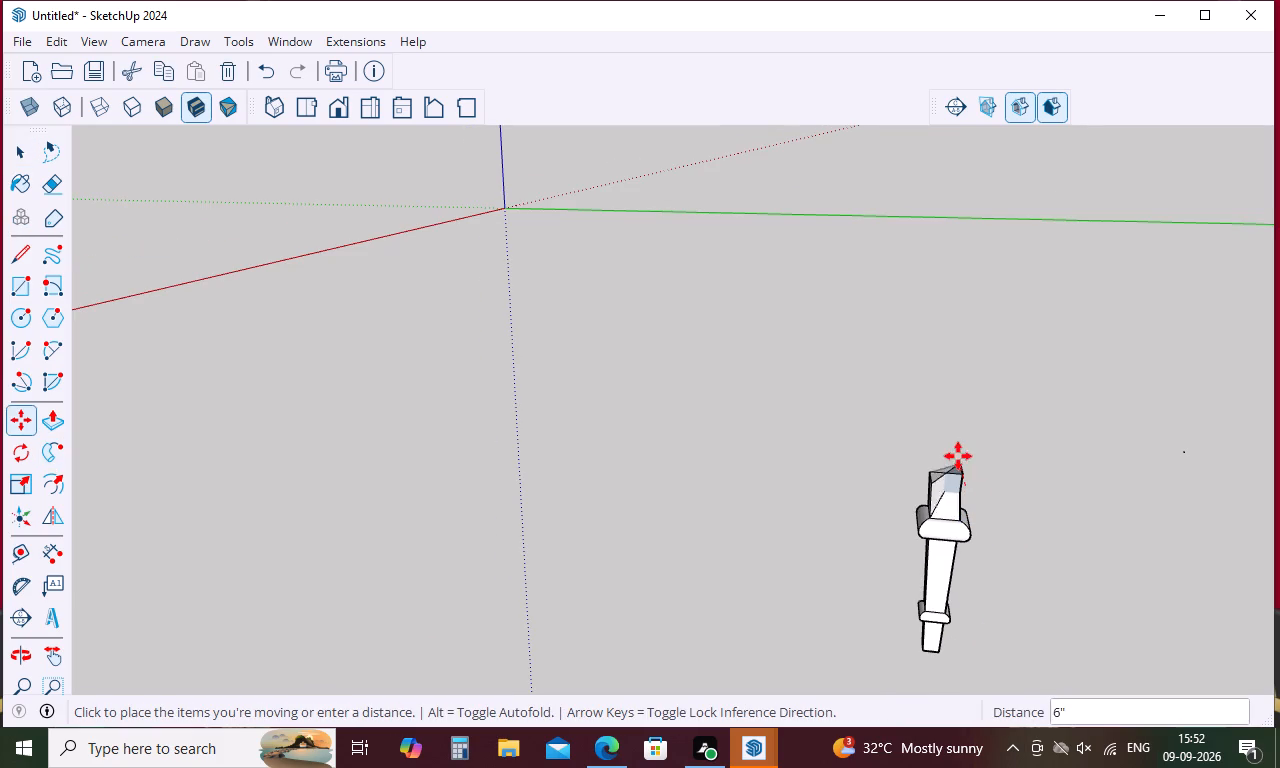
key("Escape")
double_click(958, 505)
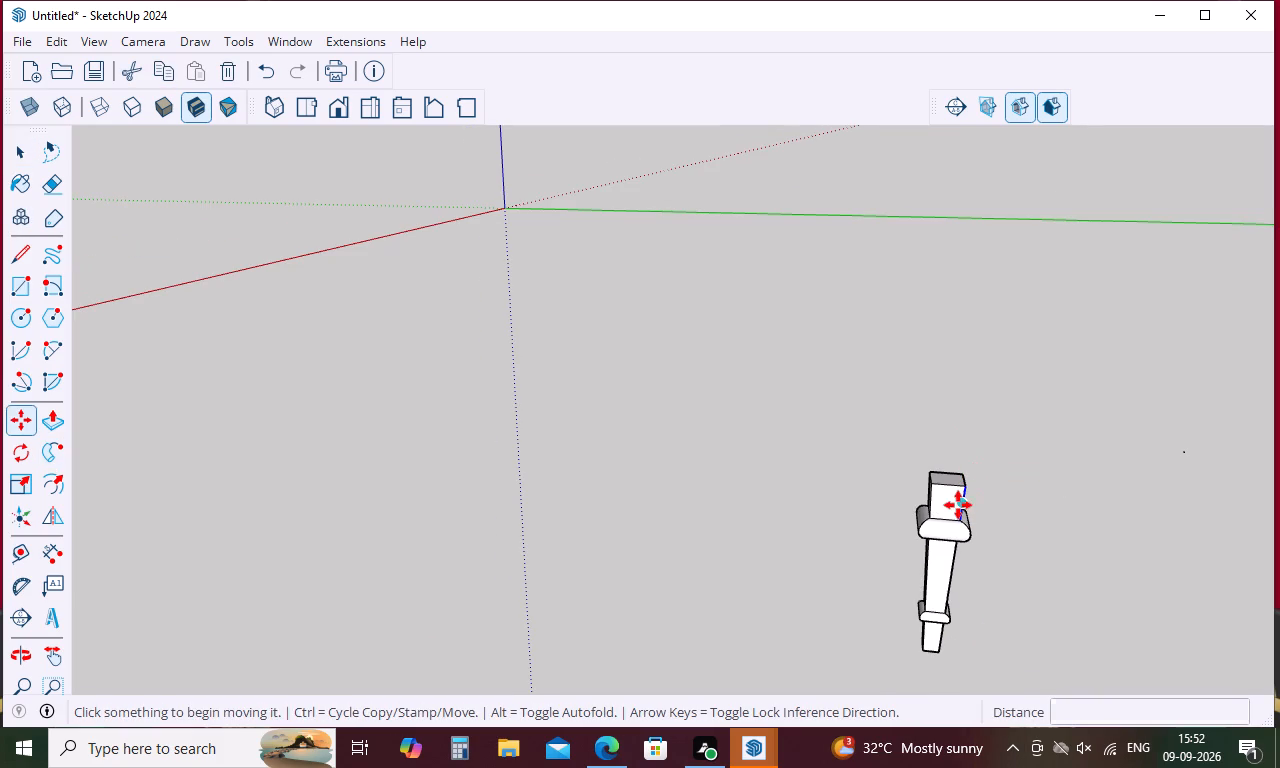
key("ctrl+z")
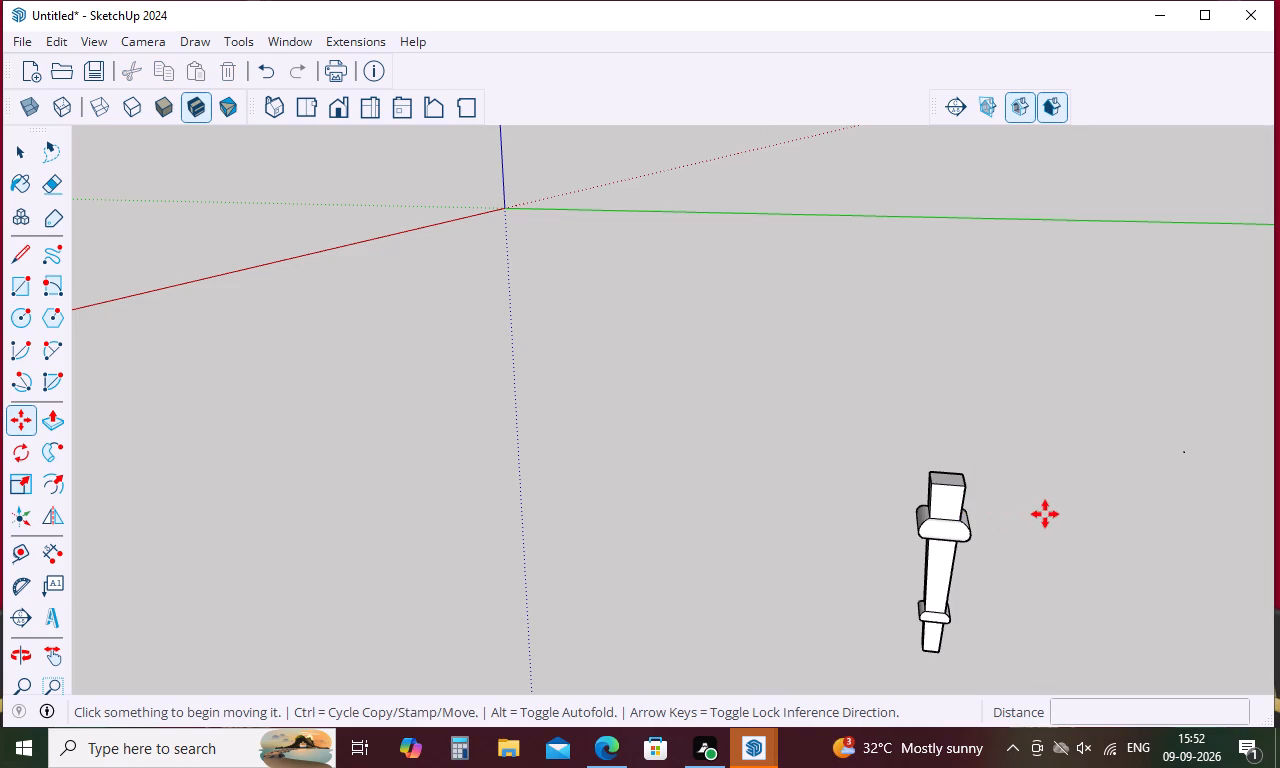
Make the whole tapered leg with its two rounded bands into a component, keeping the default settings.
key("space")
triple_click(939, 517)
left_click(939, 516)
right_click(939, 514)
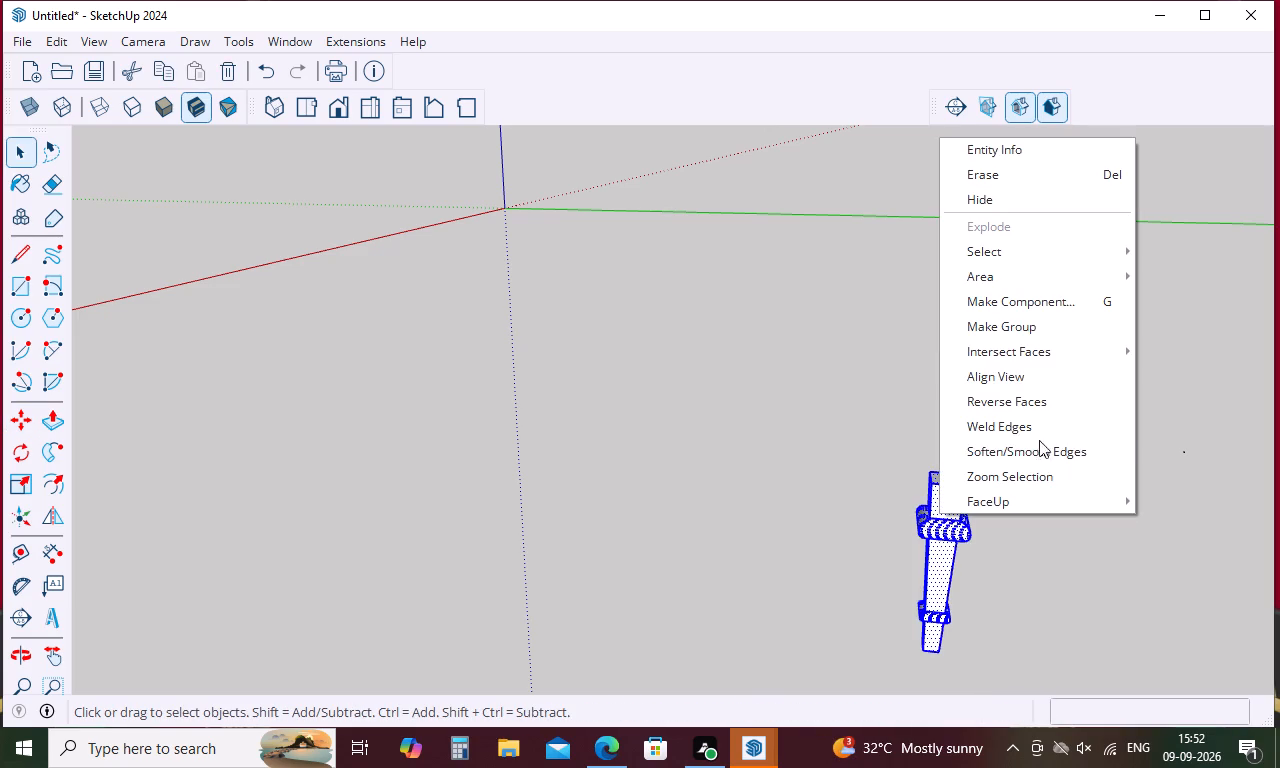
left_click(1057, 303)
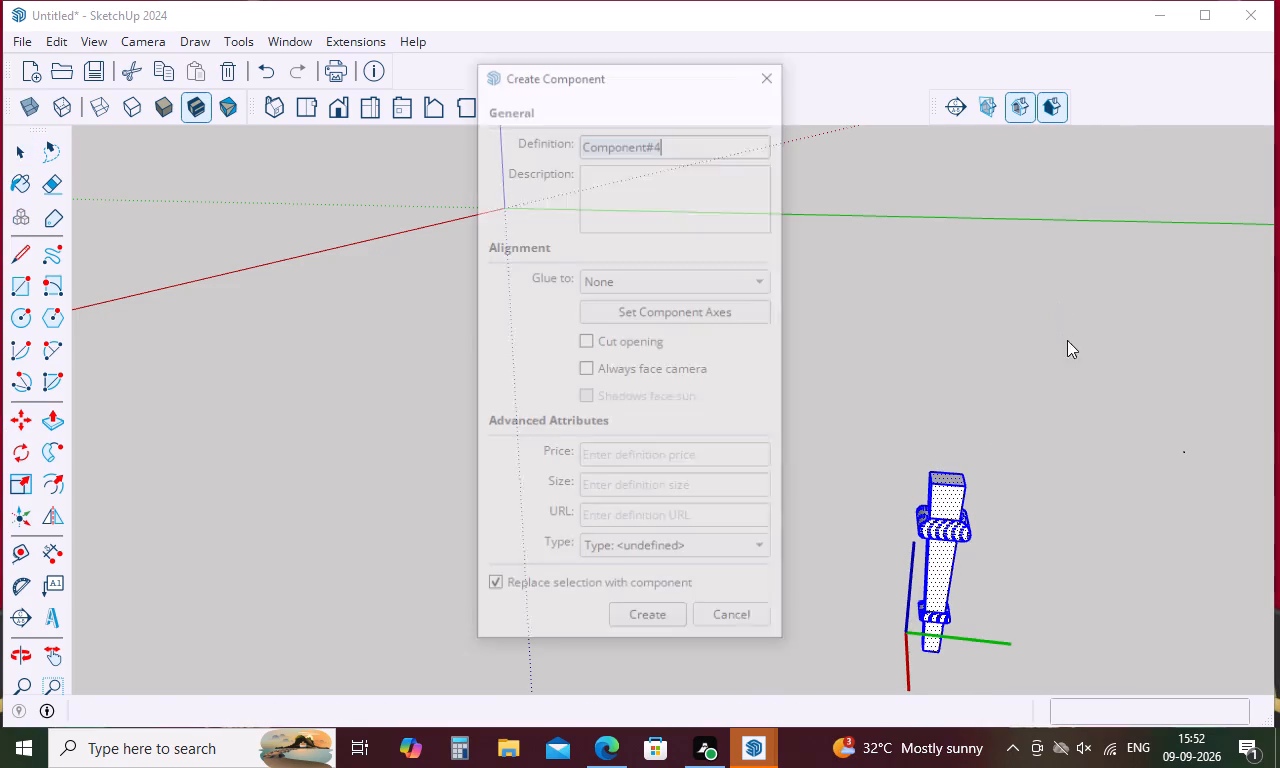
left_click(672, 620)
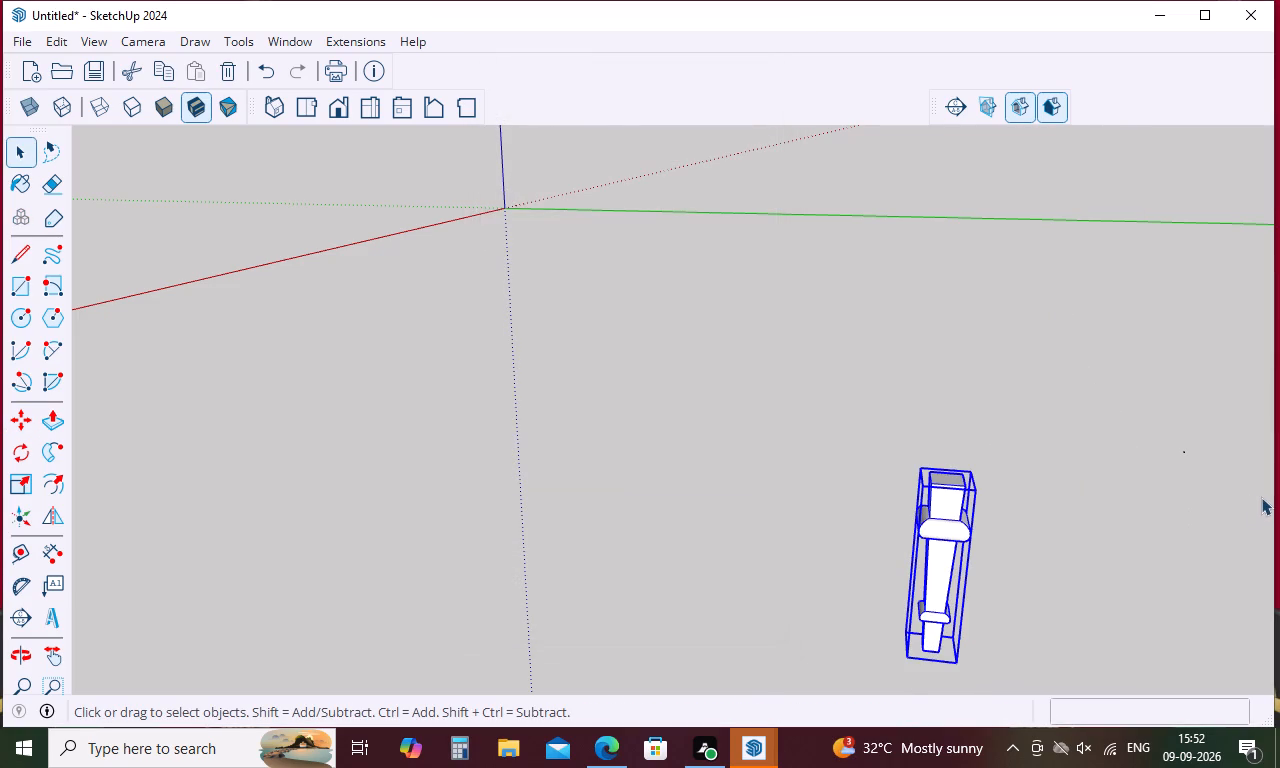
left_click(1217, 494)
triple_click(952, 515)
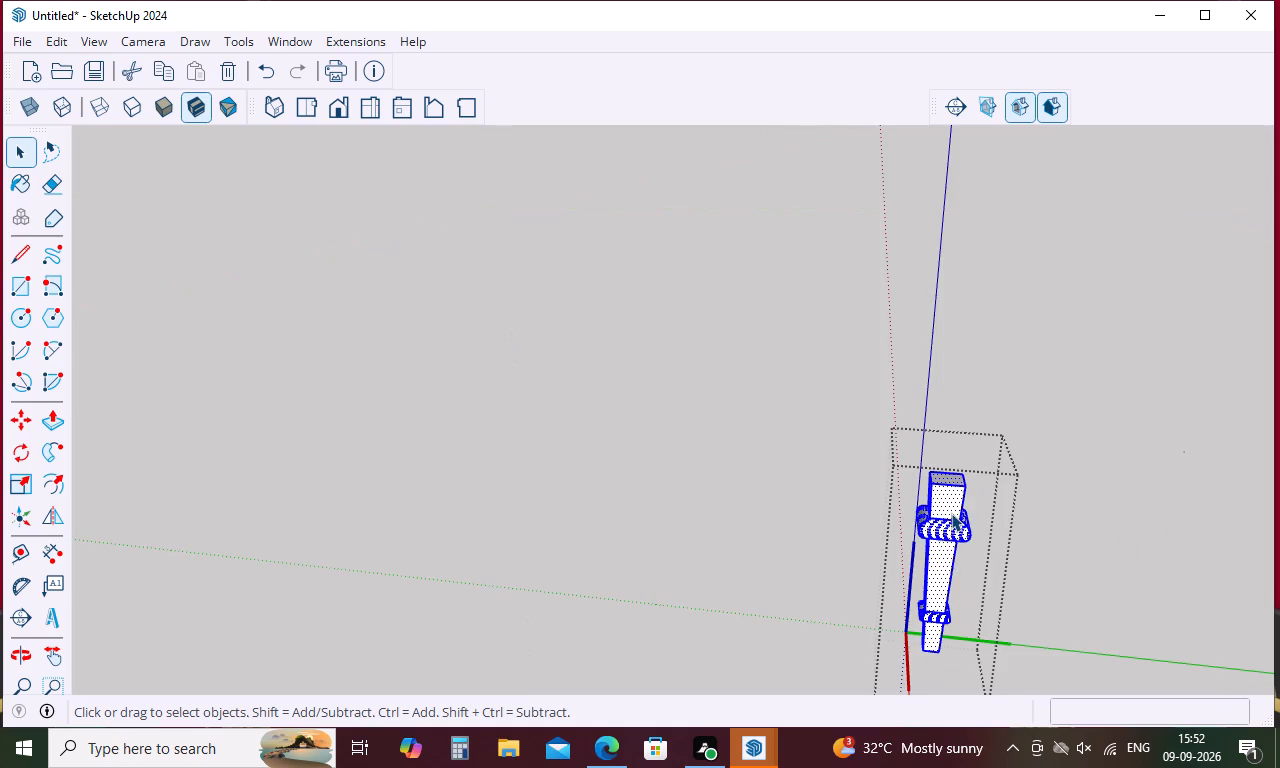
left_click(1208, 533)
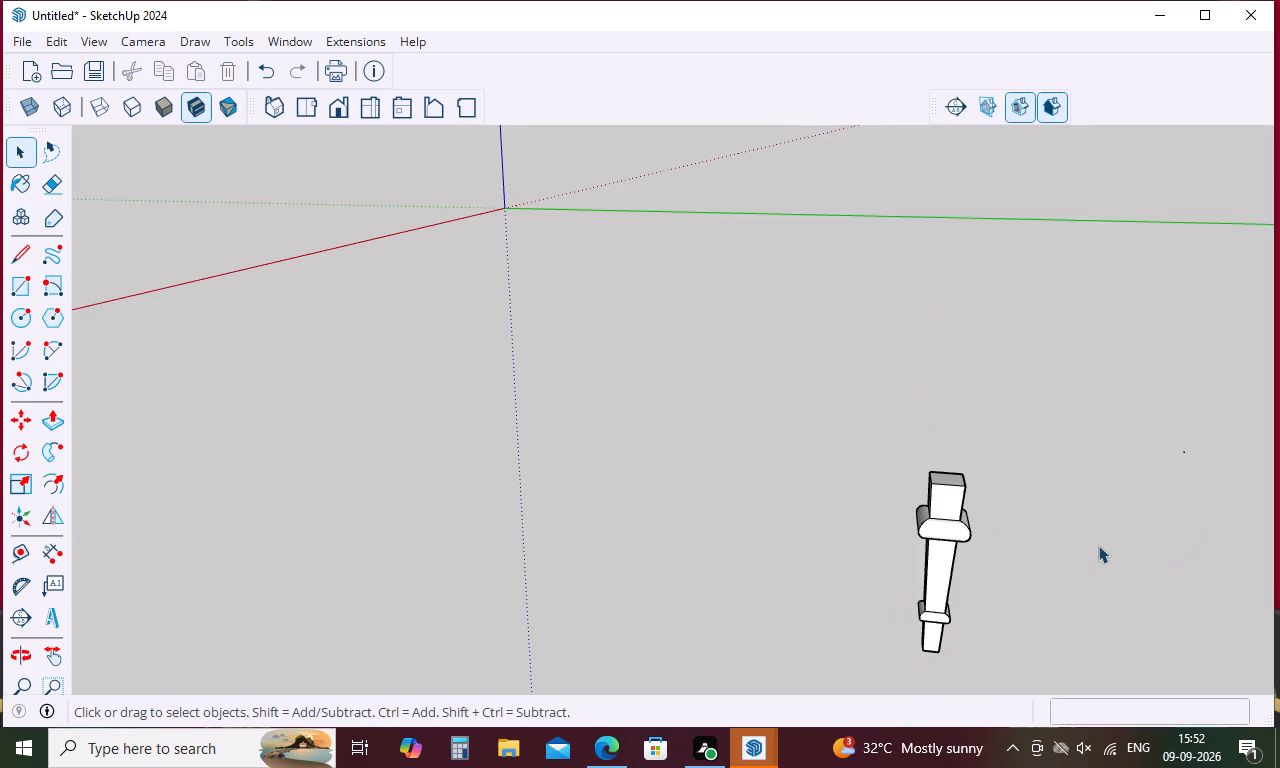
Move the leg component by its top corner to the underside of the square table's slab, near a corner of the frame.
key("m")
left_click(967, 488)
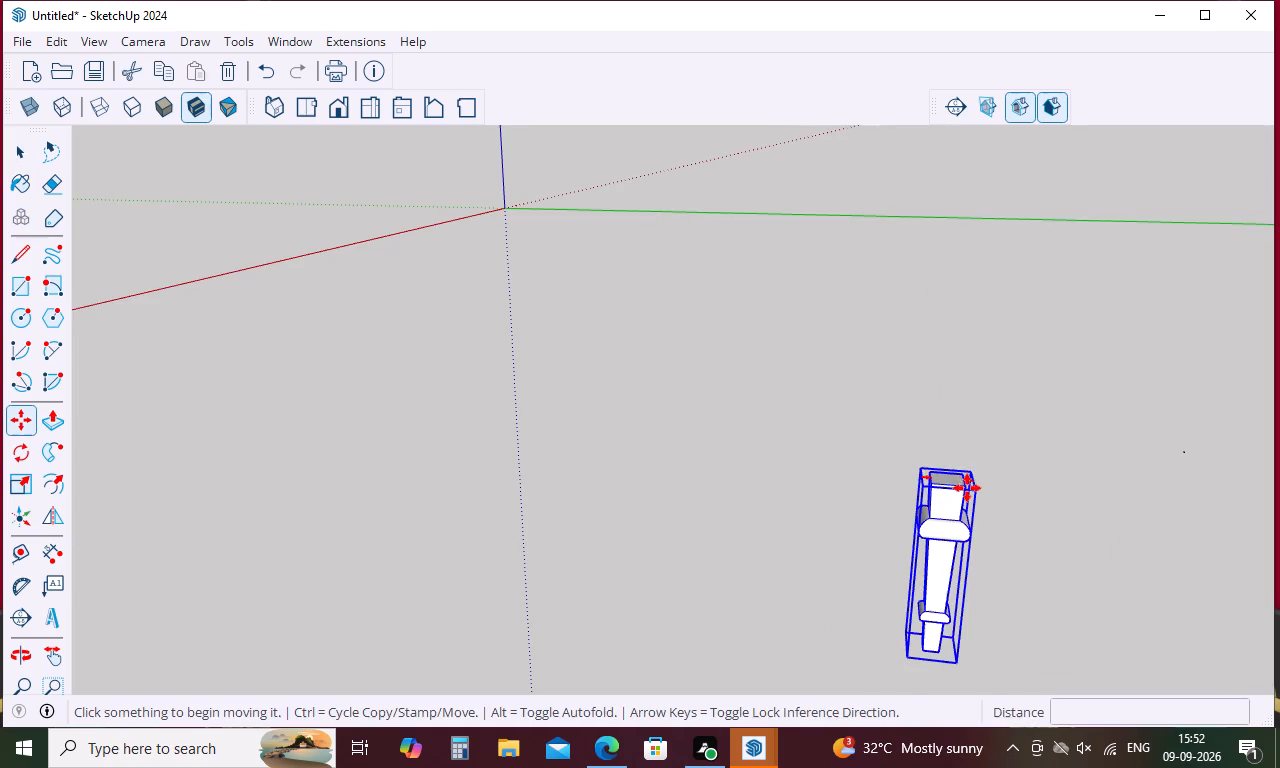
scroll(980, 405, "down", 17)
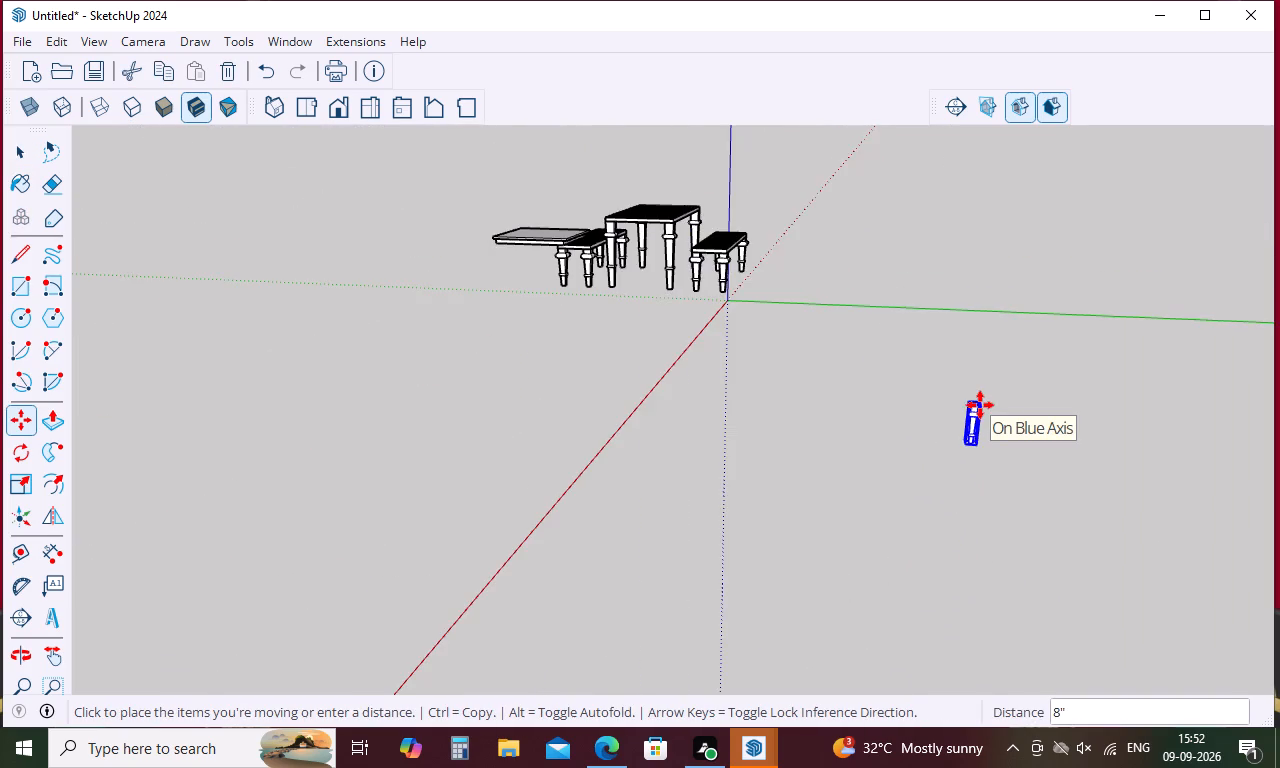
middle_click_drag(965, 409, 1225, 448)
middle_click_drag(568, 381, 795, 469)
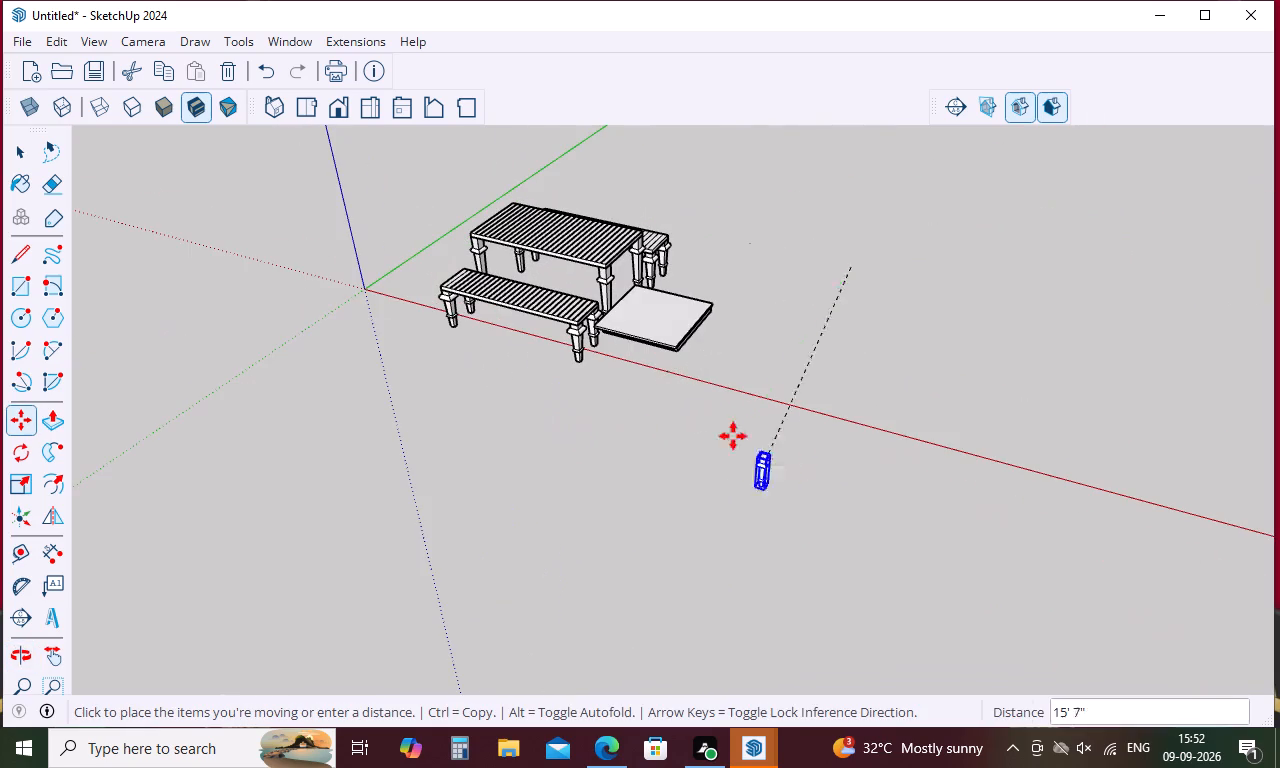
scroll(647, 344, "up", 3)
middle_click_drag(655, 344, 767, 247)
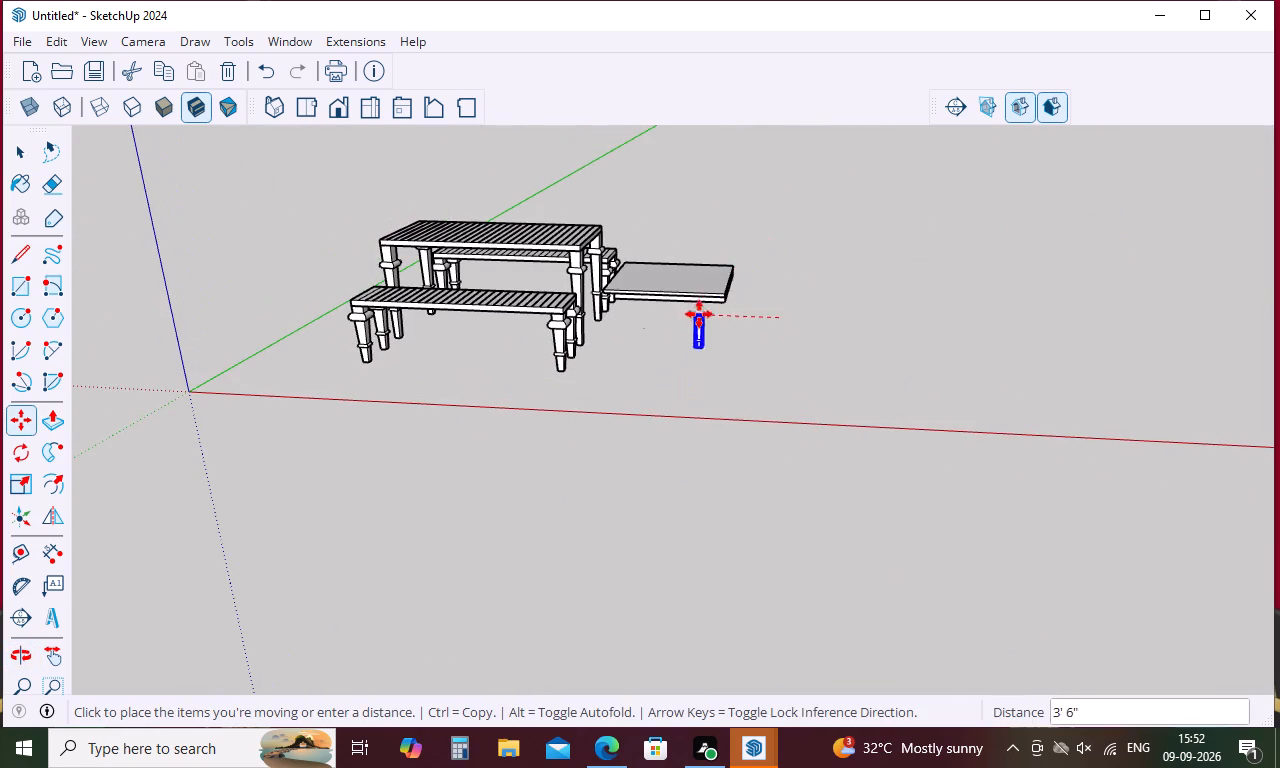
scroll(694, 317, "up", 10)
scroll(733, 289, "down", 4)
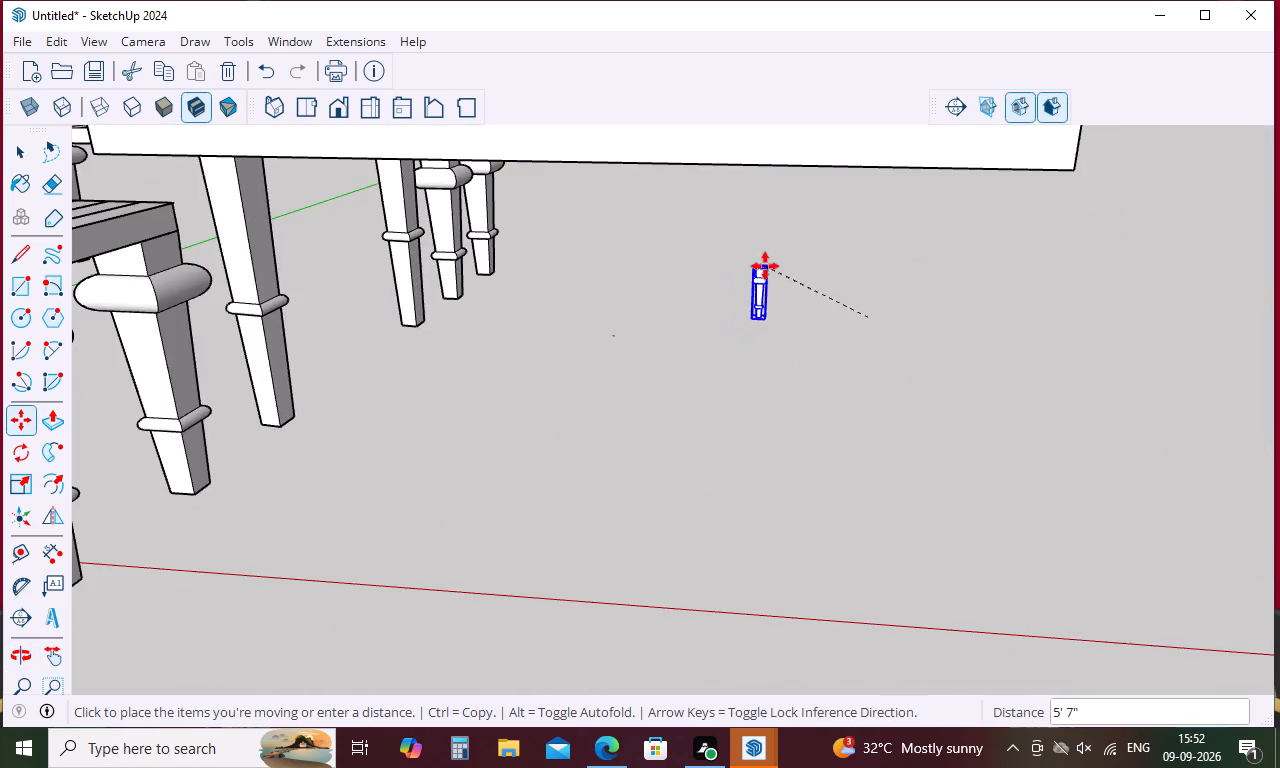
scroll(768, 276, "down", 5)
middle_click_drag(774, 278, 819, 163)
scroll(818, 180, "up", 5)
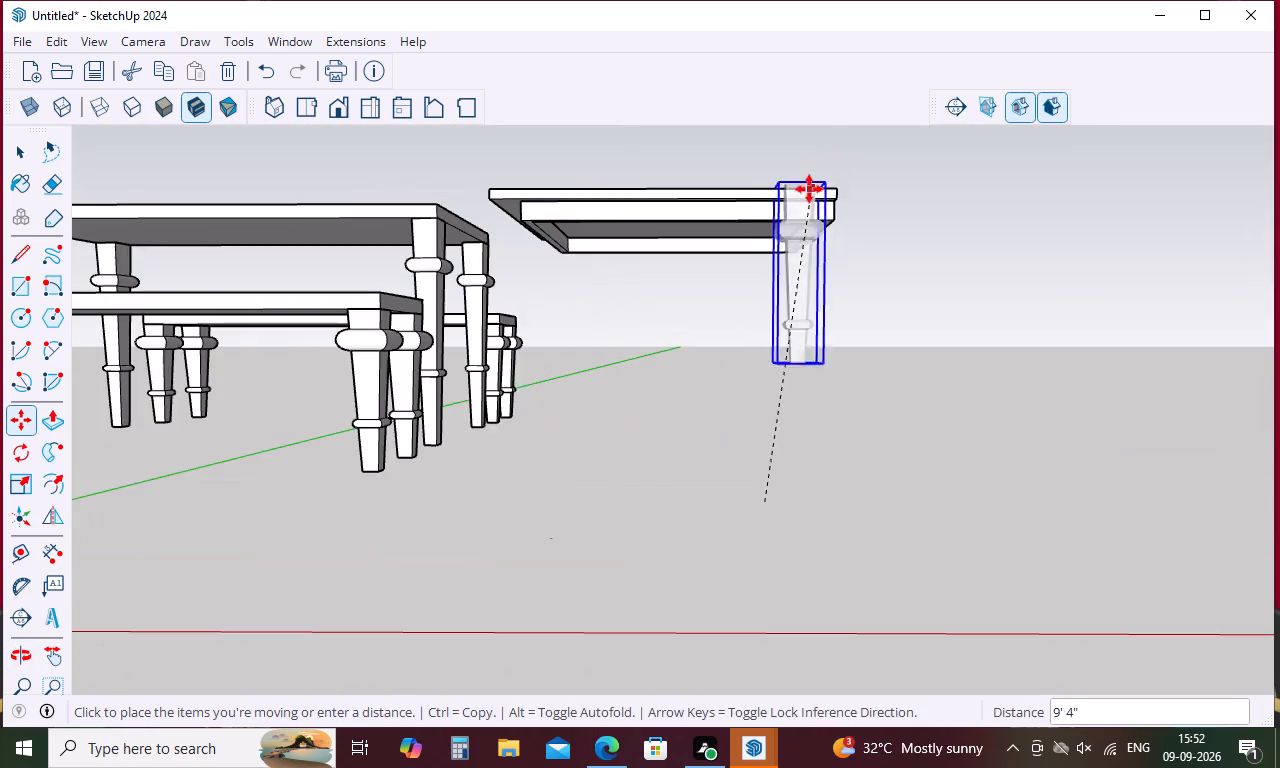
scroll(802, 205, "up", 9)
middle_click_drag(812, 252, 889, 161)
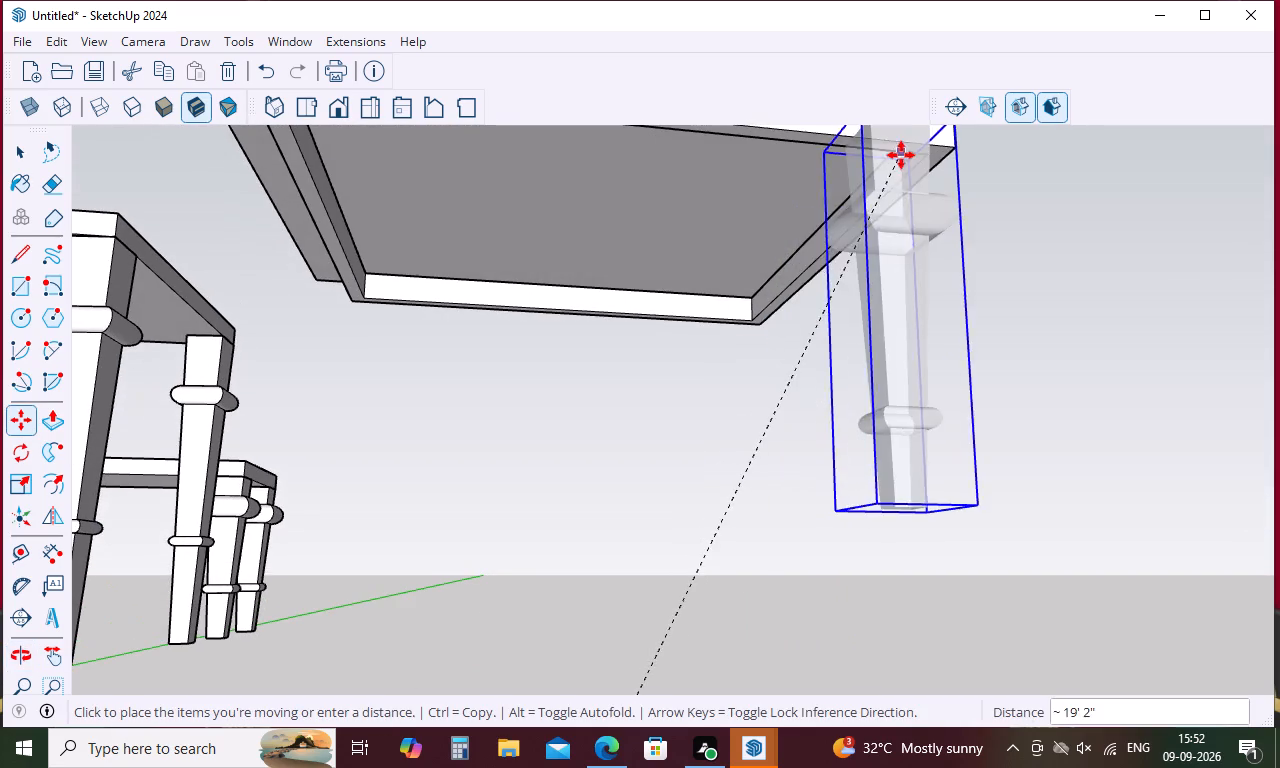
scroll(864, 168, "up", 5)
middle_click_drag(874, 160, 891, 172)
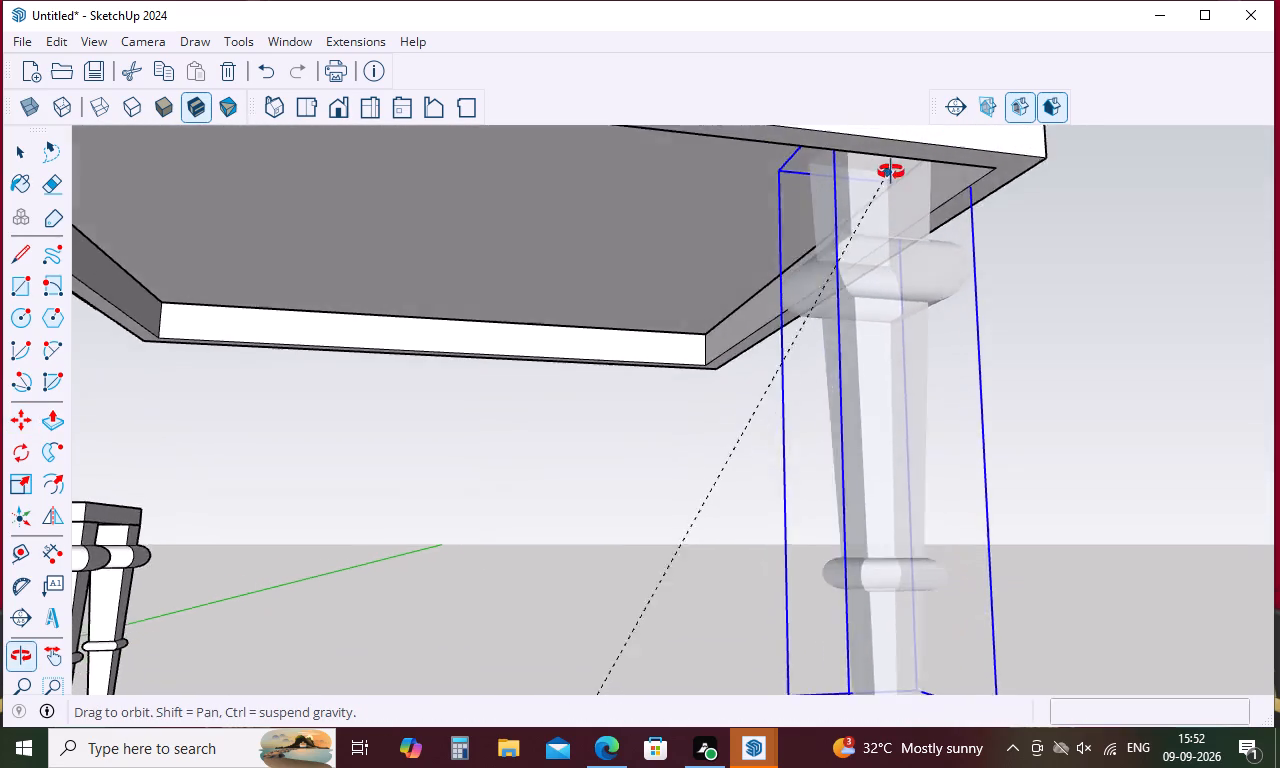
middle_click_drag(891, 172, 1136, 102)
middle_click_drag(959, 191, 1069, 213)
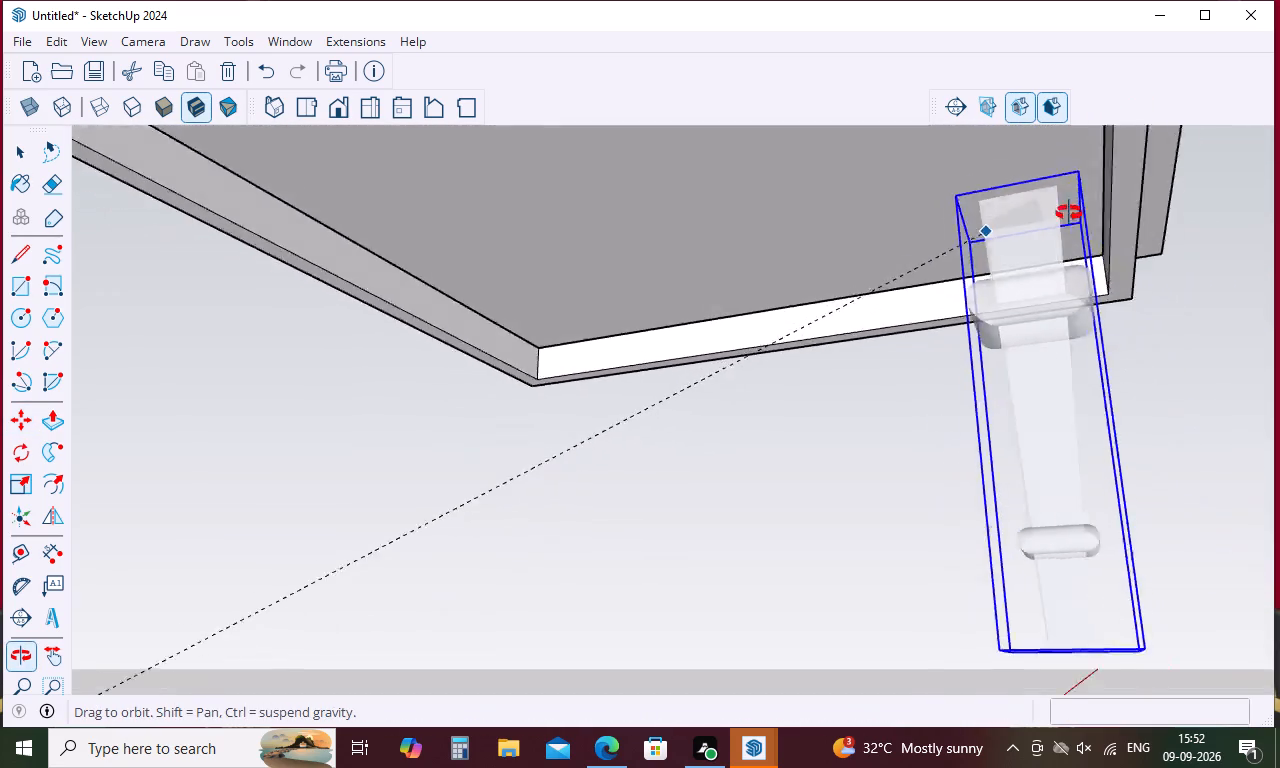
middle_click_drag(1069, 213, 1104, 203)
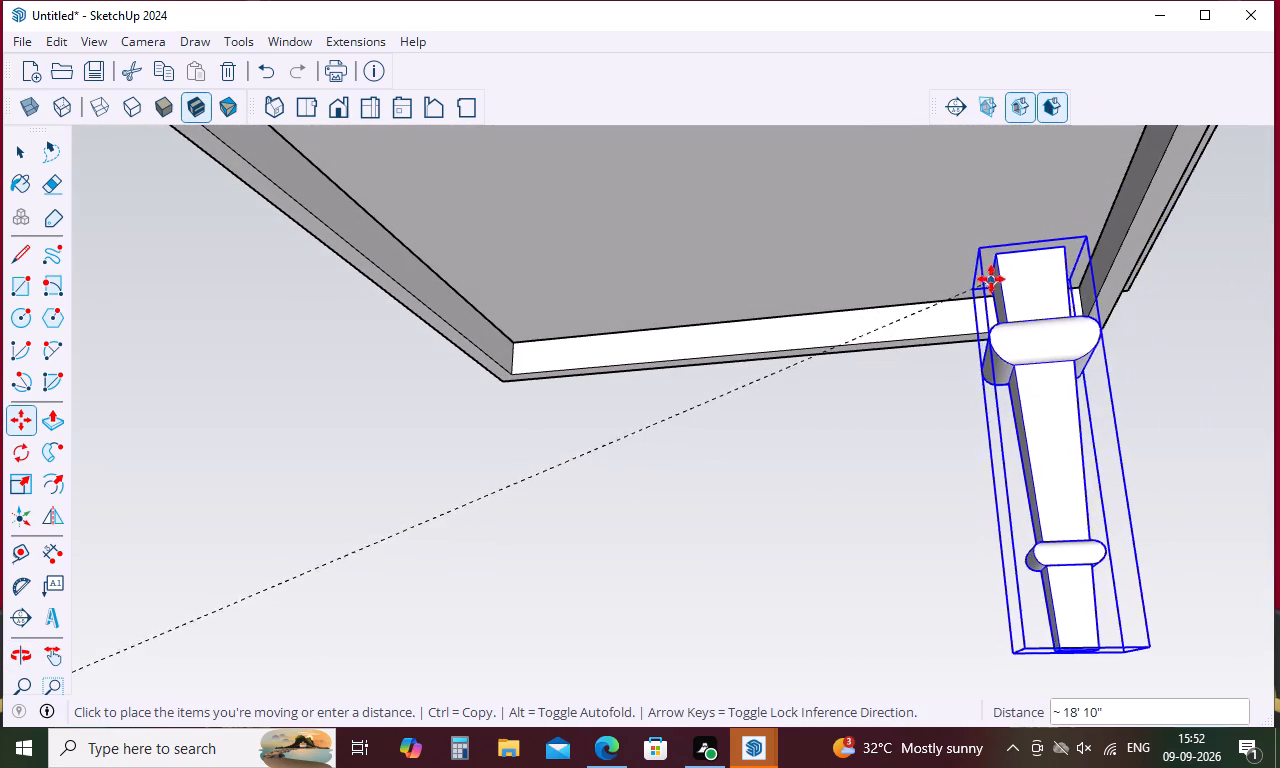
left_click(957, 230)
Turn on the display of back edges so hidden corners of the leg and frame can be picked.
middle_click_drag(1035, 258, 935, 257)
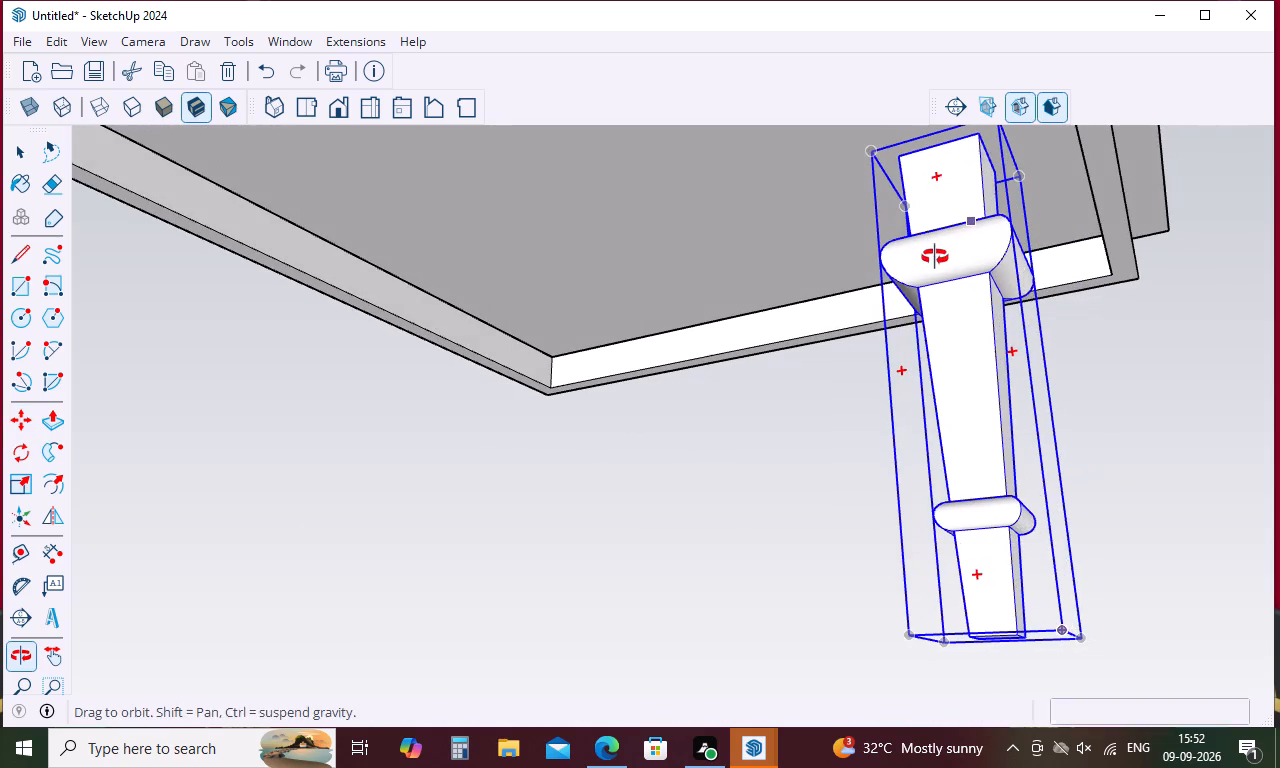
middle_click_drag(935, 257, 934, 257)
middle_click_drag(951, 250, 977, 290)
key("k")
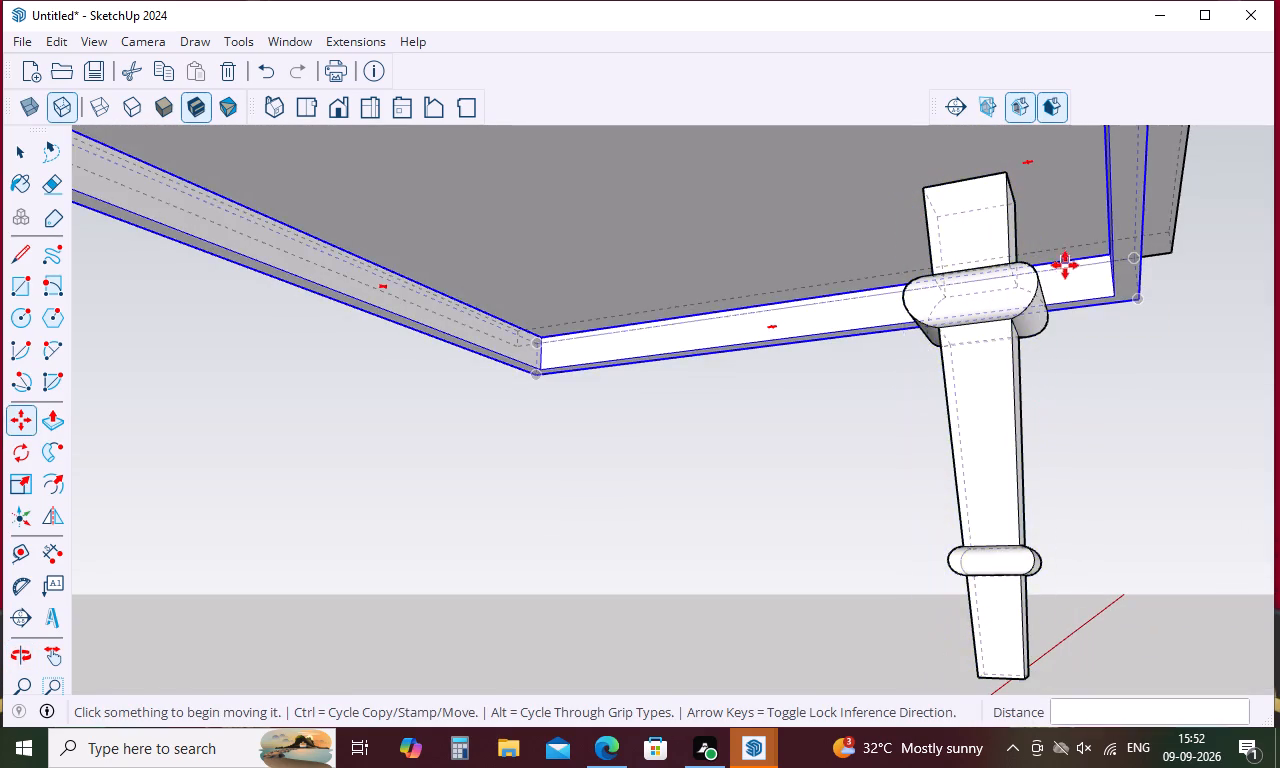
Move the leg component by its top corner to the inner corner of the square table's frame, beneath the slab.
middle_click_drag(1065, 263, 1127, 296)
scroll(1085, 278, "up", 4)
middle_click_drag(1080, 275, 1083, 279)
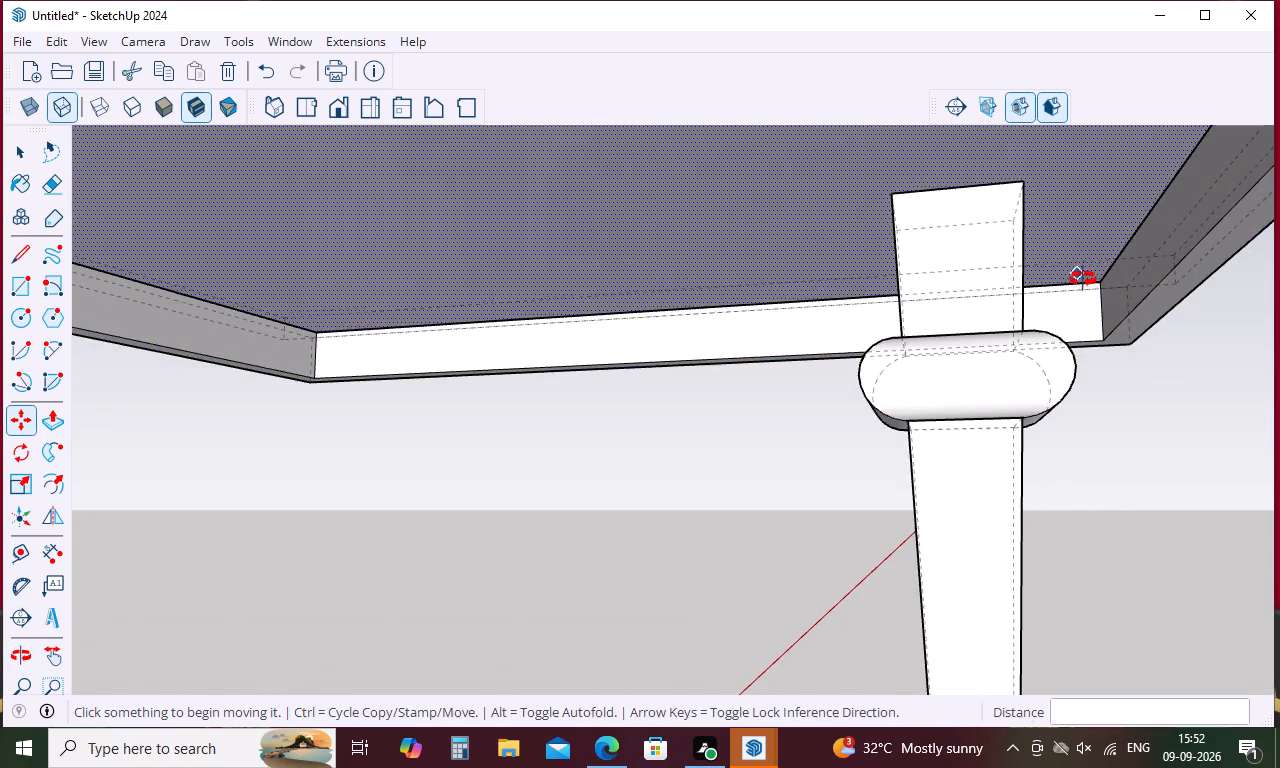
middle_click_drag(1083, 279, 1244, 311)
left_click(1079, 285)
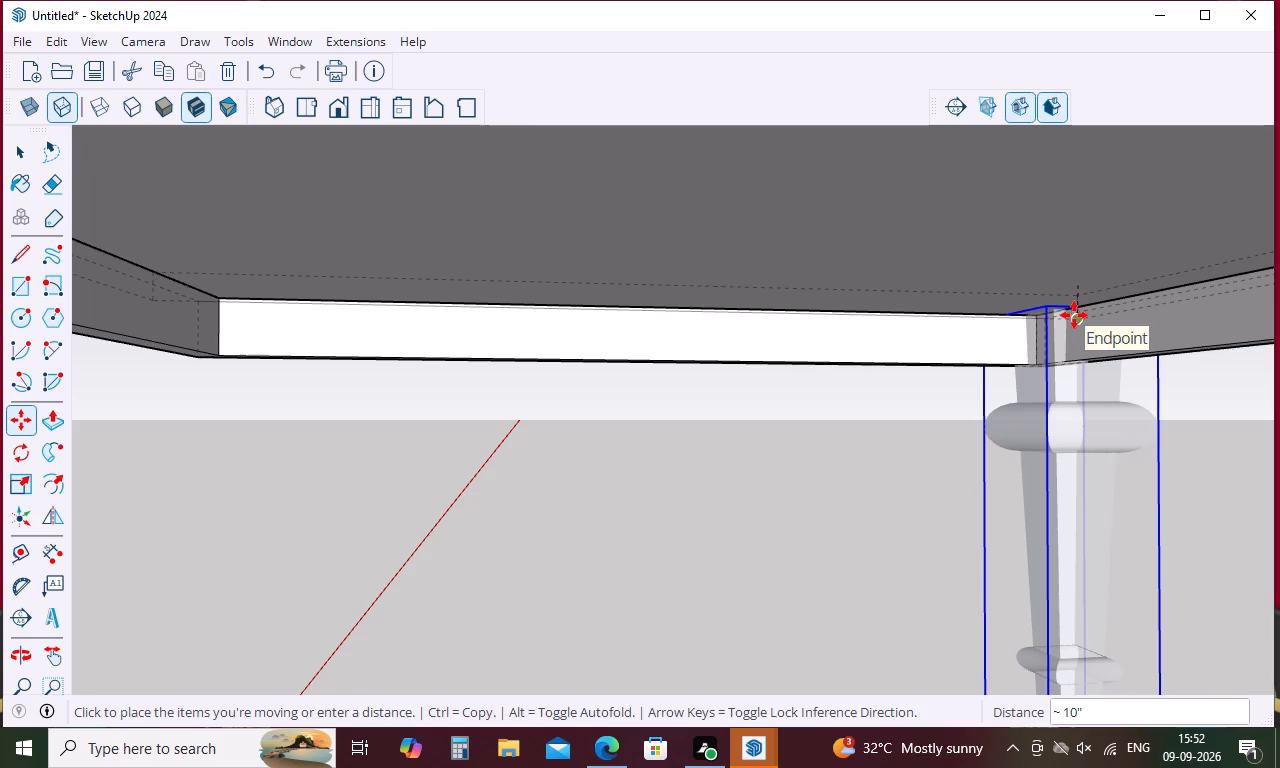
middle_click_drag(1075, 317, 1113, 304)
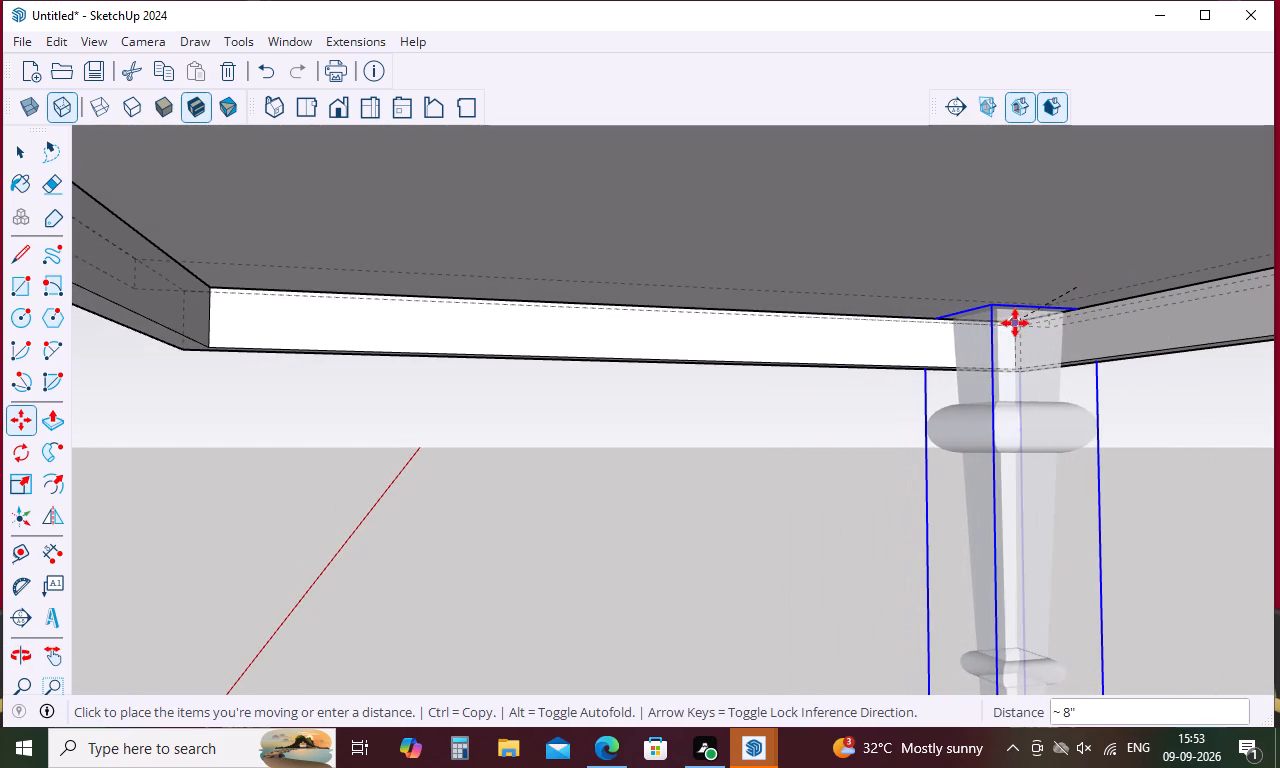
left_click(1015, 323)
Turn off the display of back edges.
middle_click_drag(1048, 320, 891, 278)
scroll(889, 273, "down", 5)
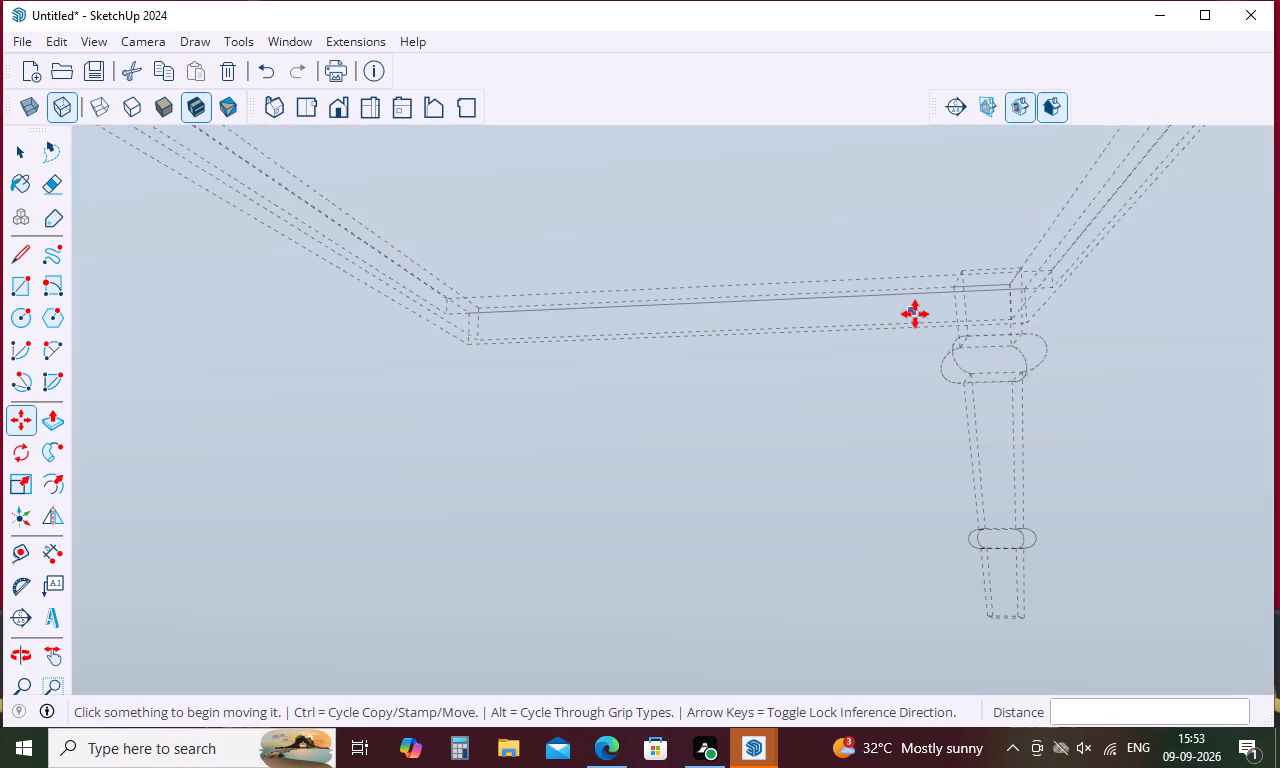
scroll(915, 314, "down", 19)
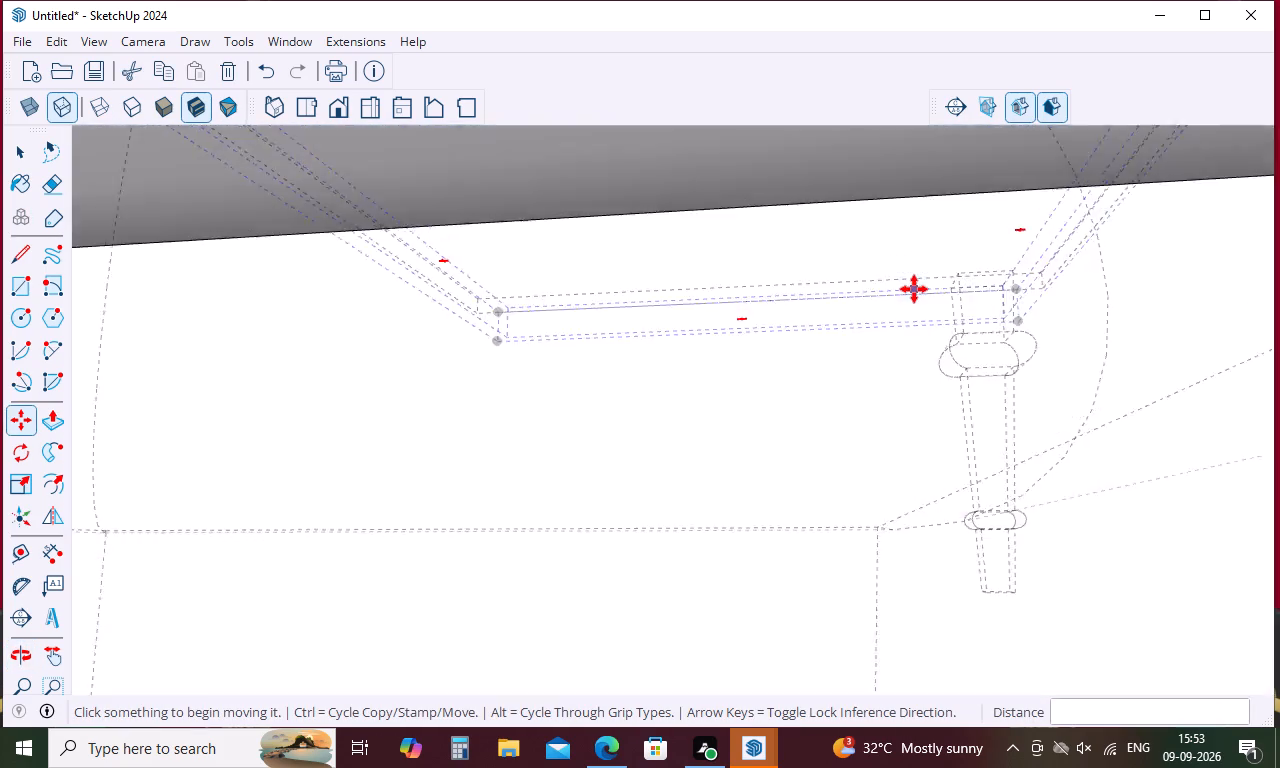
scroll(914, 289, "down", 11)
scroll(913, 304, "down", 15)
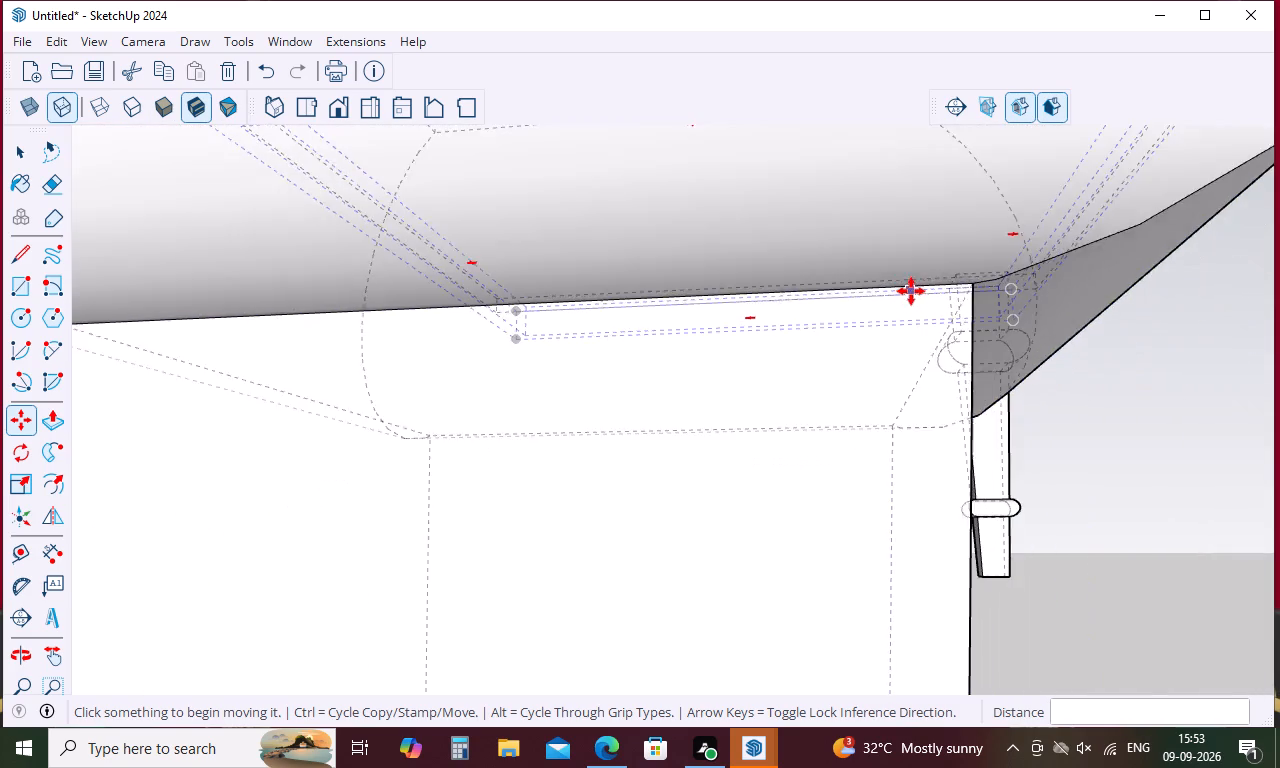
scroll(911, 291, "down", 12)
scroll(929, 318, "down", 16)
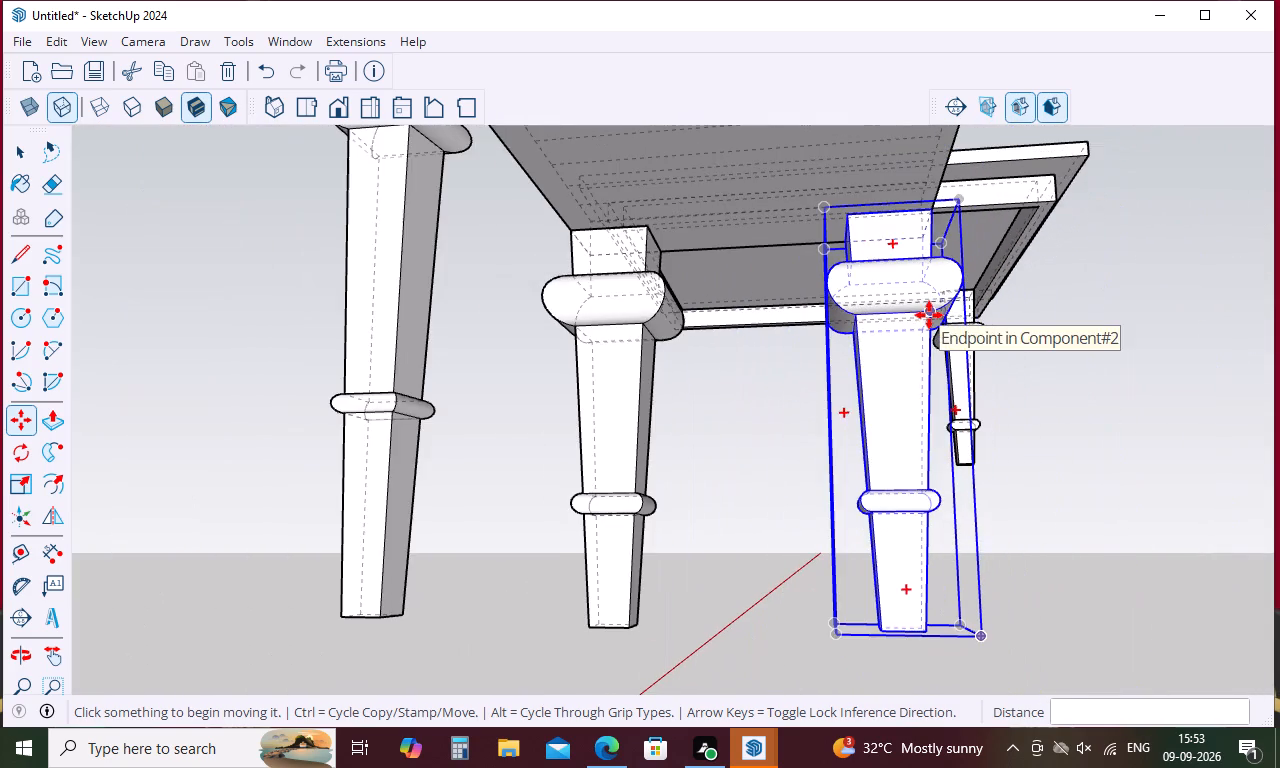
scroll(934, 313, "down", 10)
middle_click_drag(1003, 312, 920, 315)
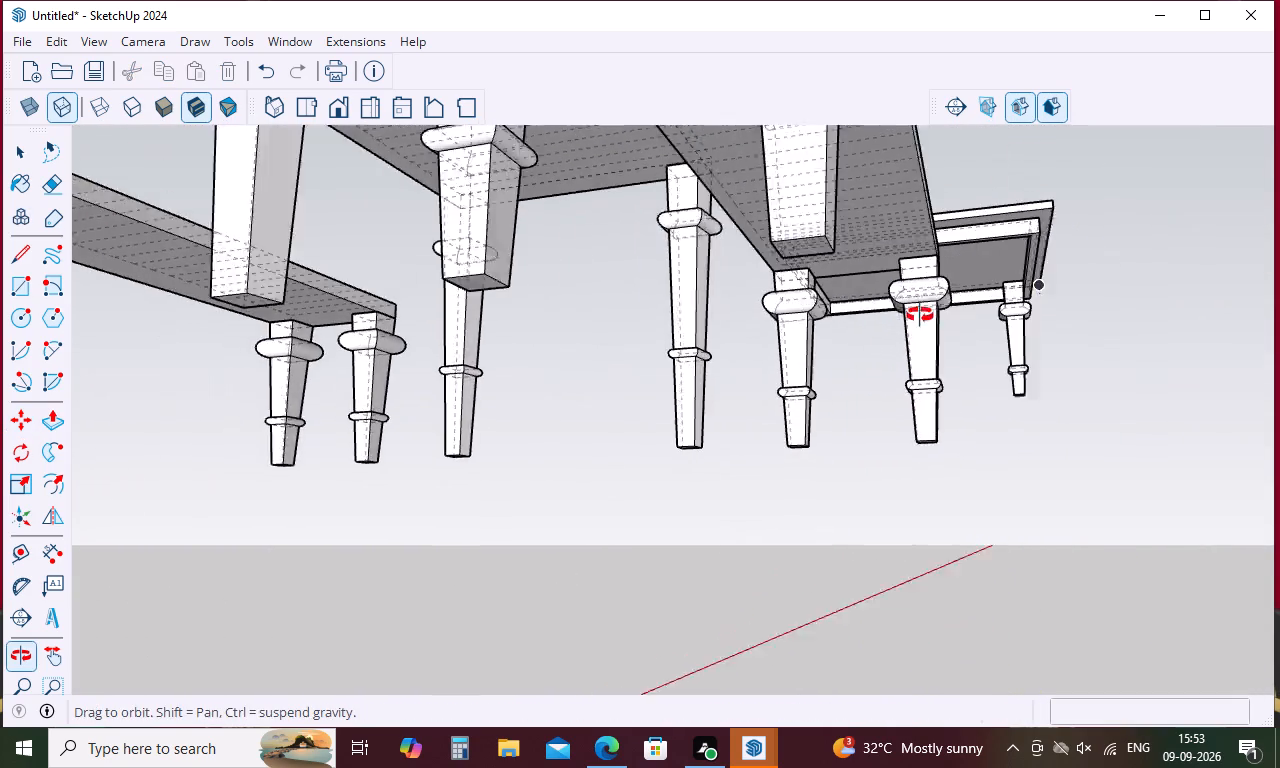
middle_click_drag(920, 315, 820, 321)
middle_click_drag(1132, 278, 938, 307)
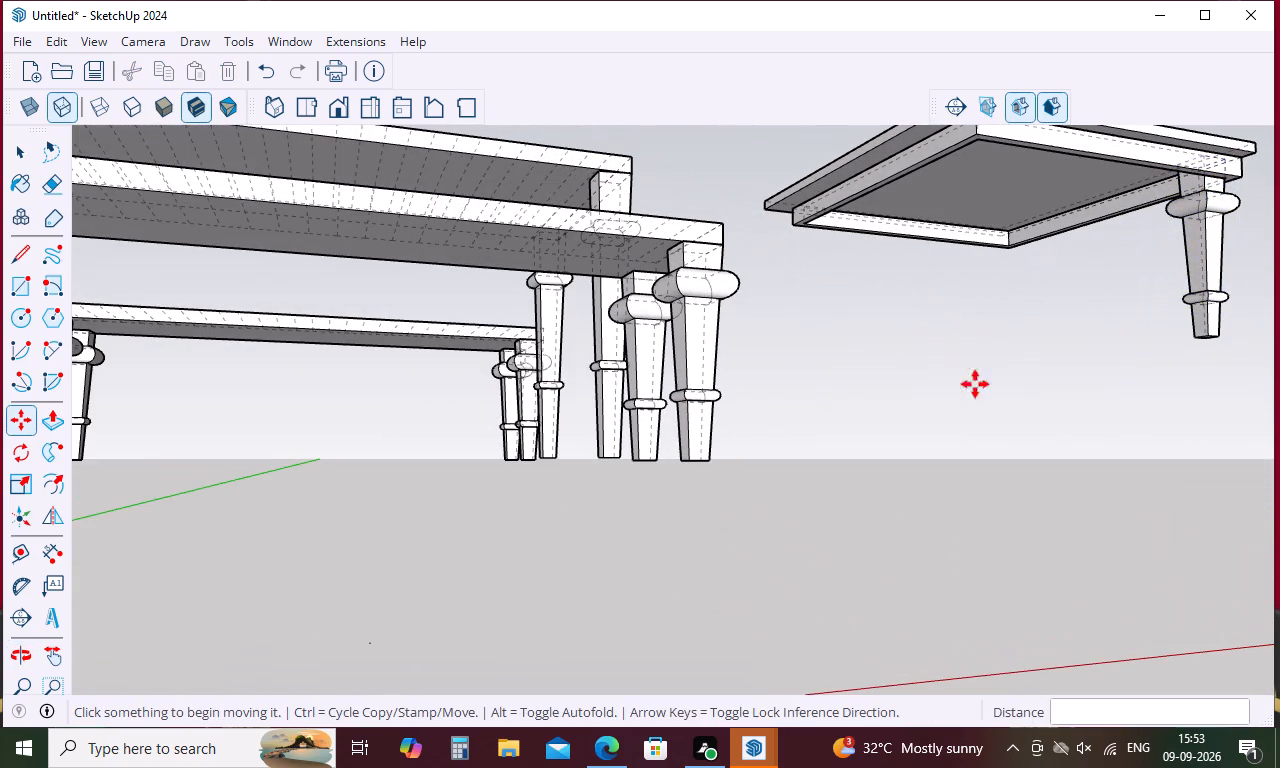
key("space")
key("k")
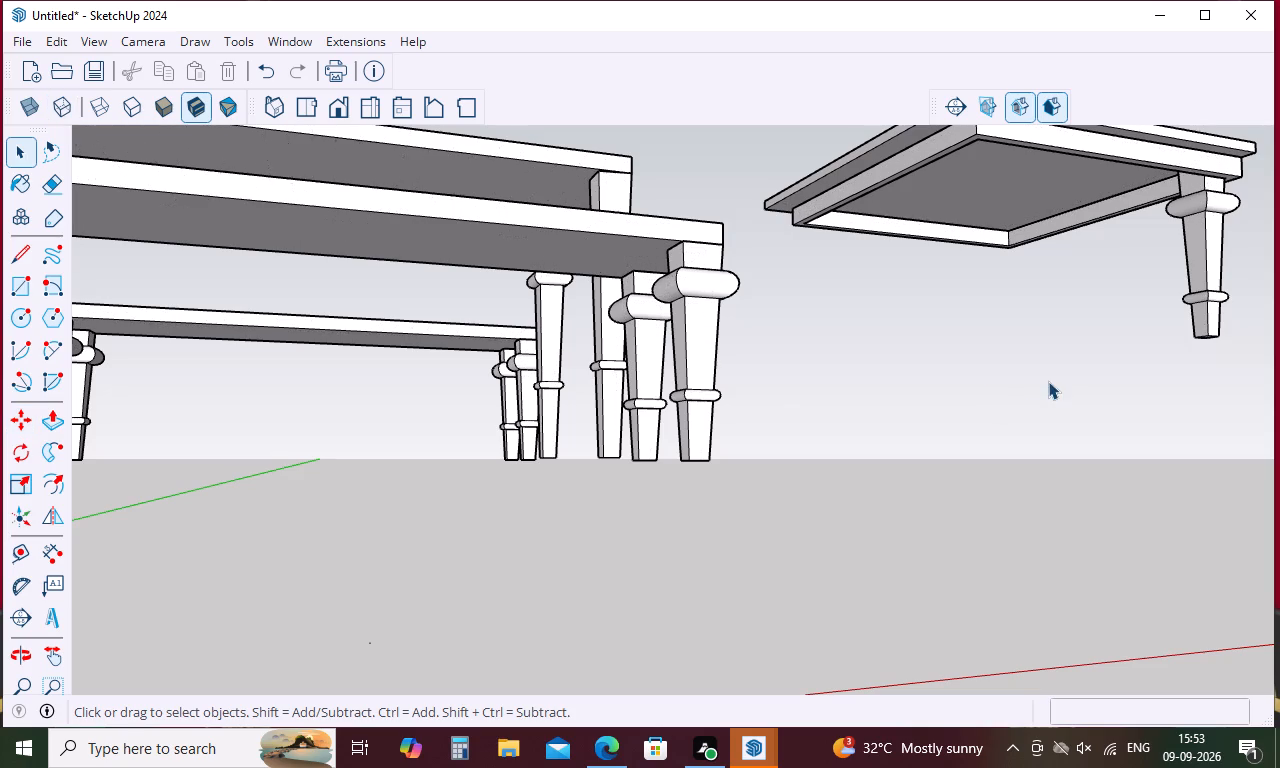
Examine the leg's placement against the square table's frame from above, the side and below.
scroll(1055, 357, "down", 4)
middle_click_drag(1085, 360, 764, 480)
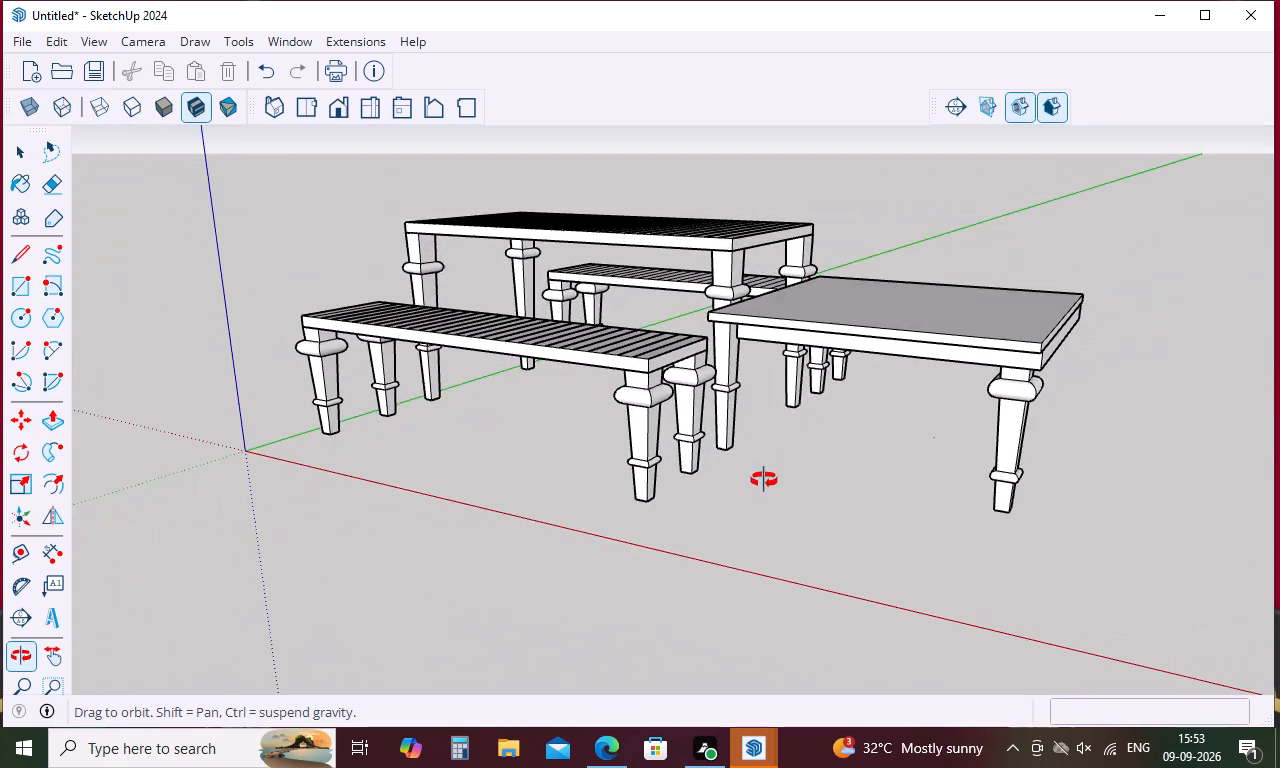
middle_click_drag(764, 480, 1032, 406)
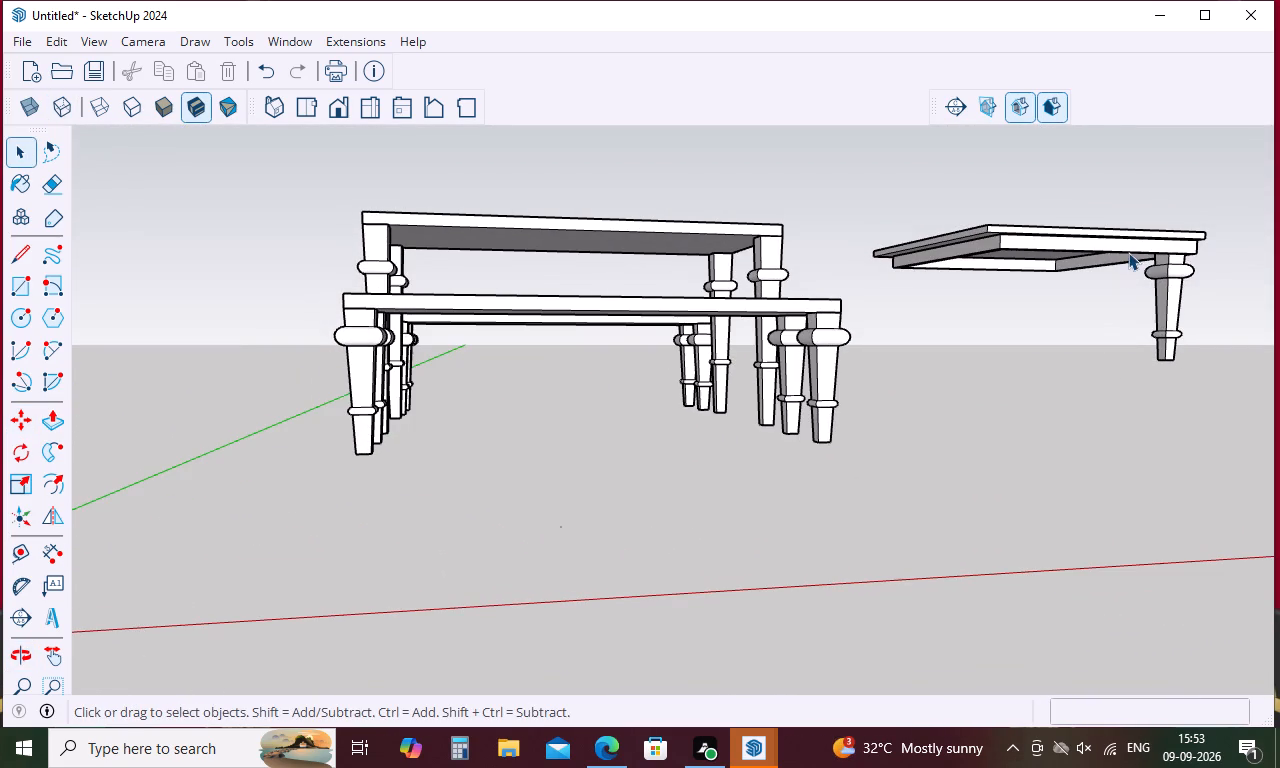
middle_click_drag(1128, 252, 1147, 269)
scroll(1140, 260, "up", 8)
middle_click_drag(1139, 260, 1230, 253)
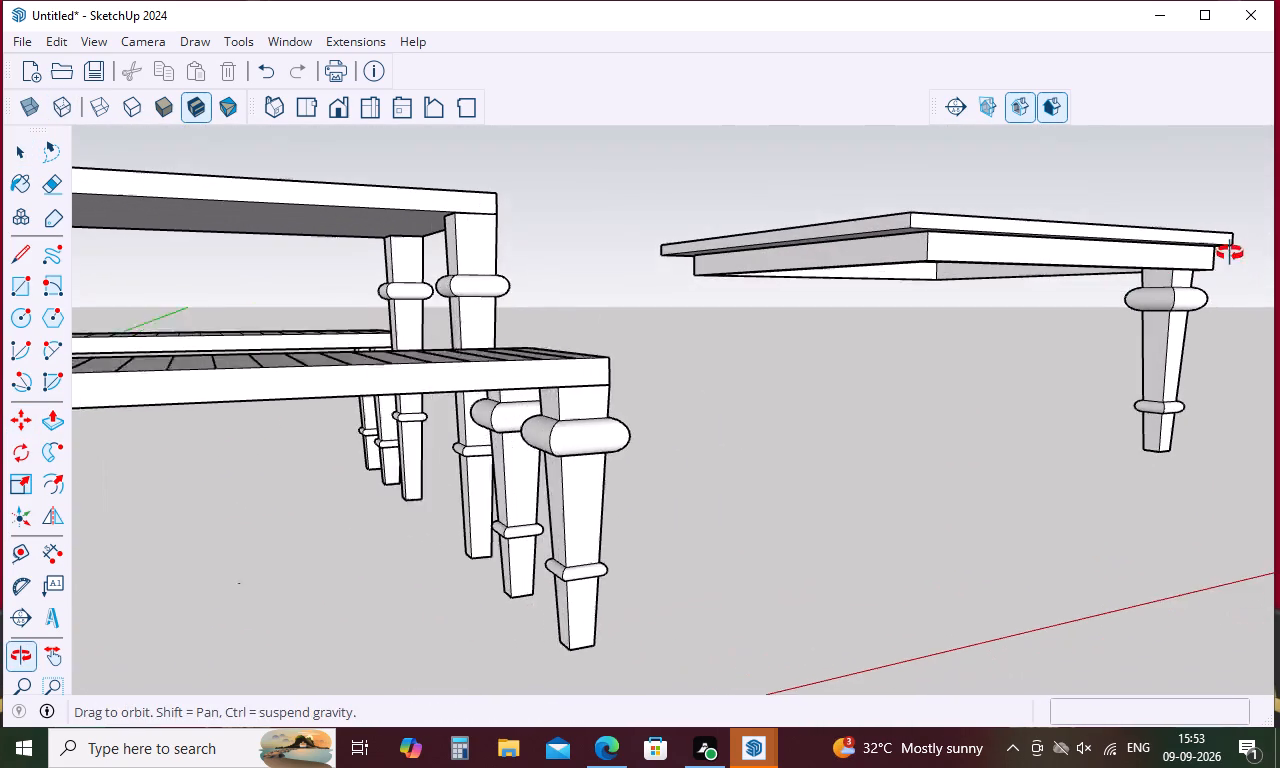
middle_click_drag(1230, 253, 1239, 248)
scroll(1123, 252, "up", 5)
middle_click_drag(1099, 254, 1275, 206)
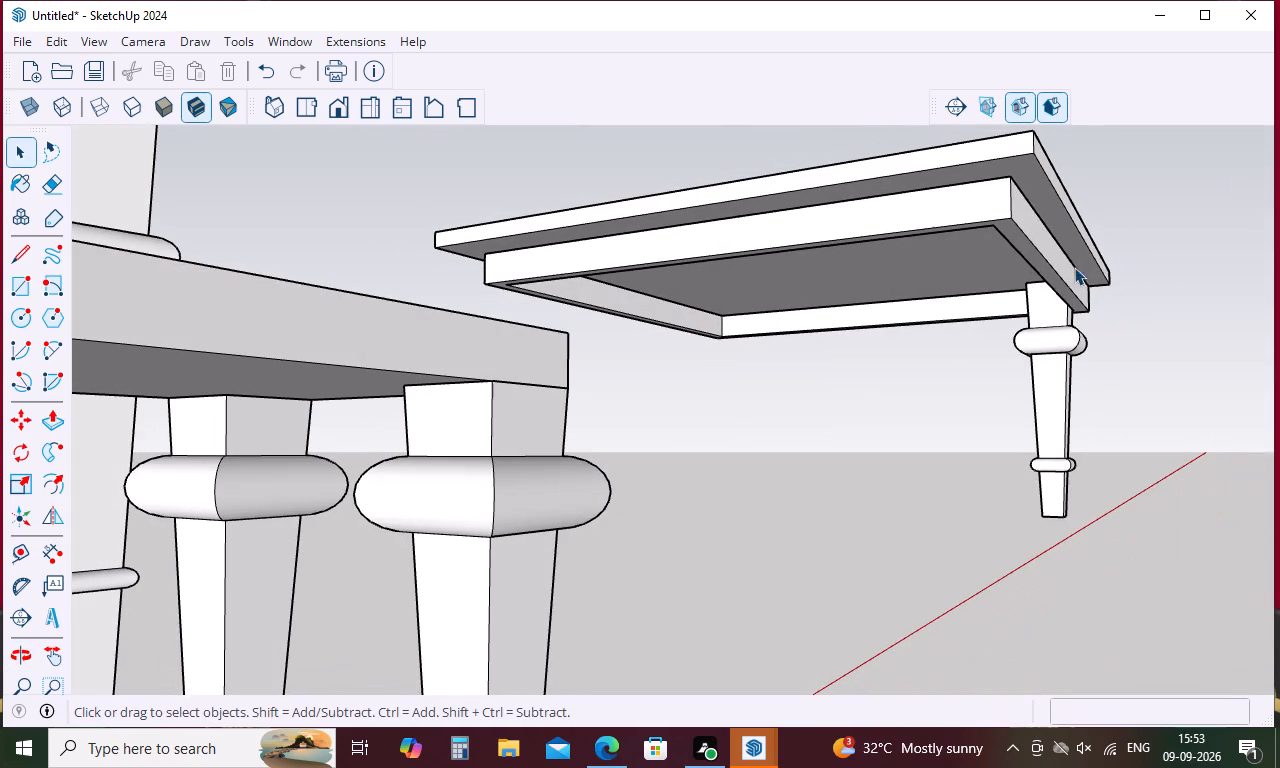
Move the leg component by its top corner inward across the slab's underside, away from the frame's corner.
key("m")
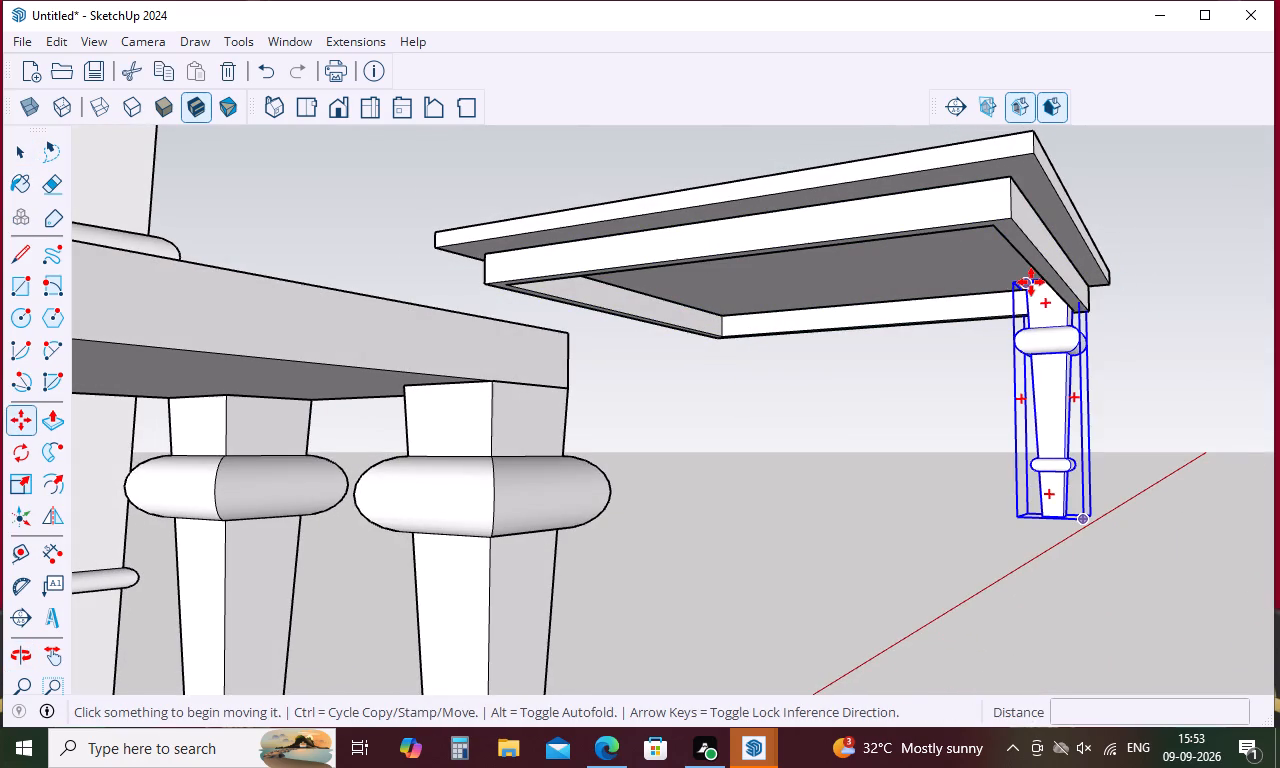
middle_click_drag(942, 344, 1112, 370)
scroll(915, 310, "down", 5)
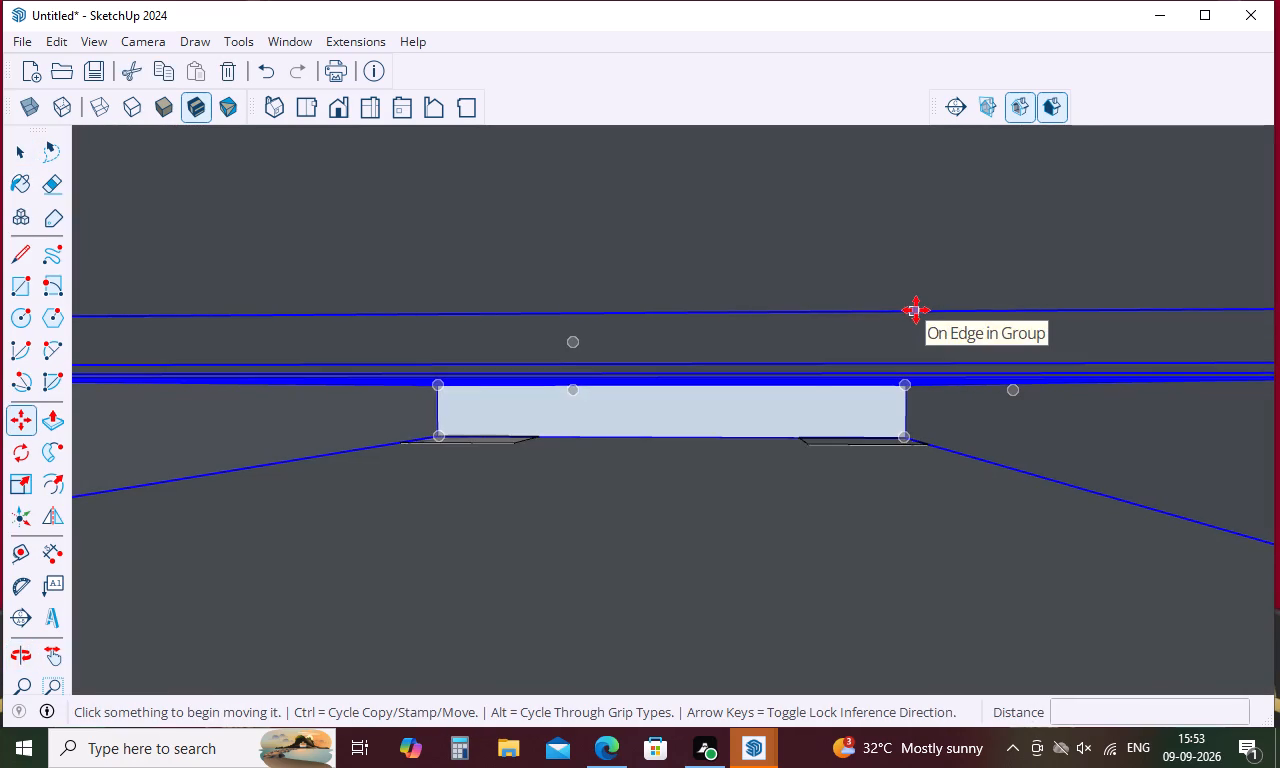
middle_click_drag(923, 320, 524, 252)
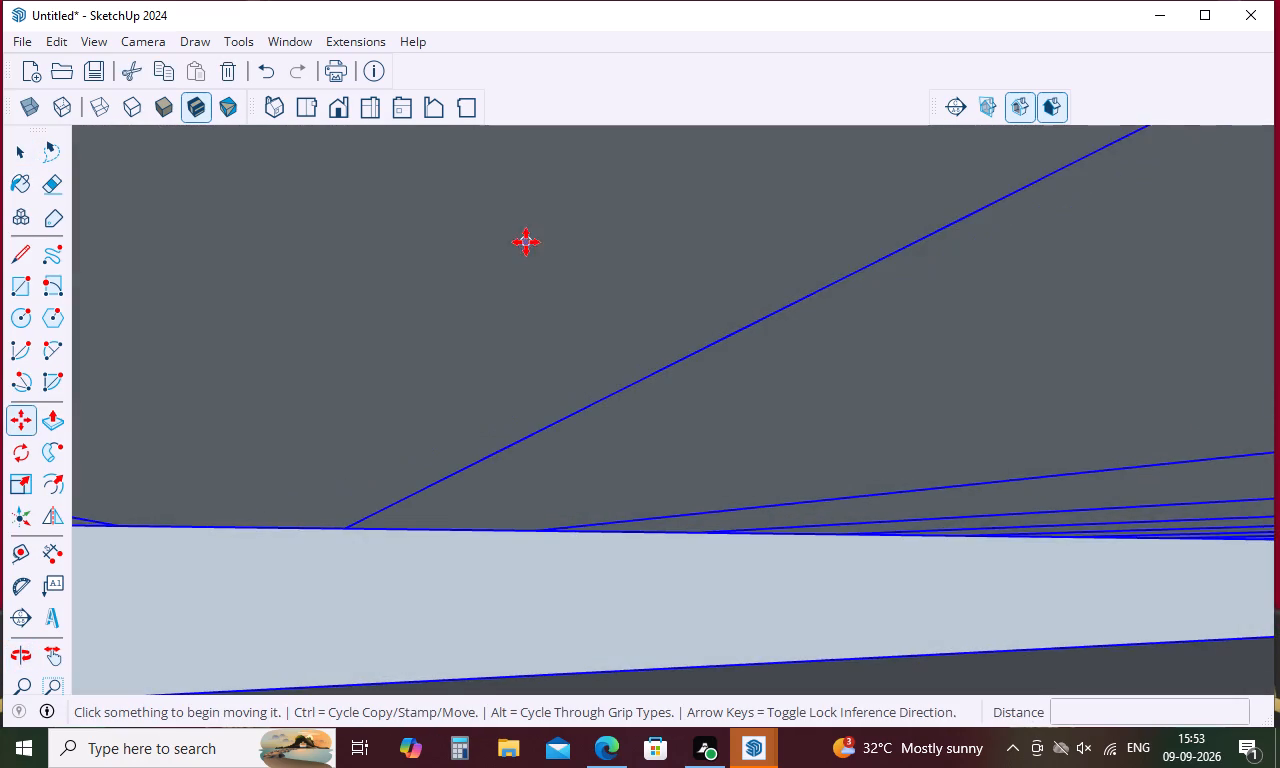
scroll(526, 242, "down", 11)
scroll(594, 323, "down", 17)
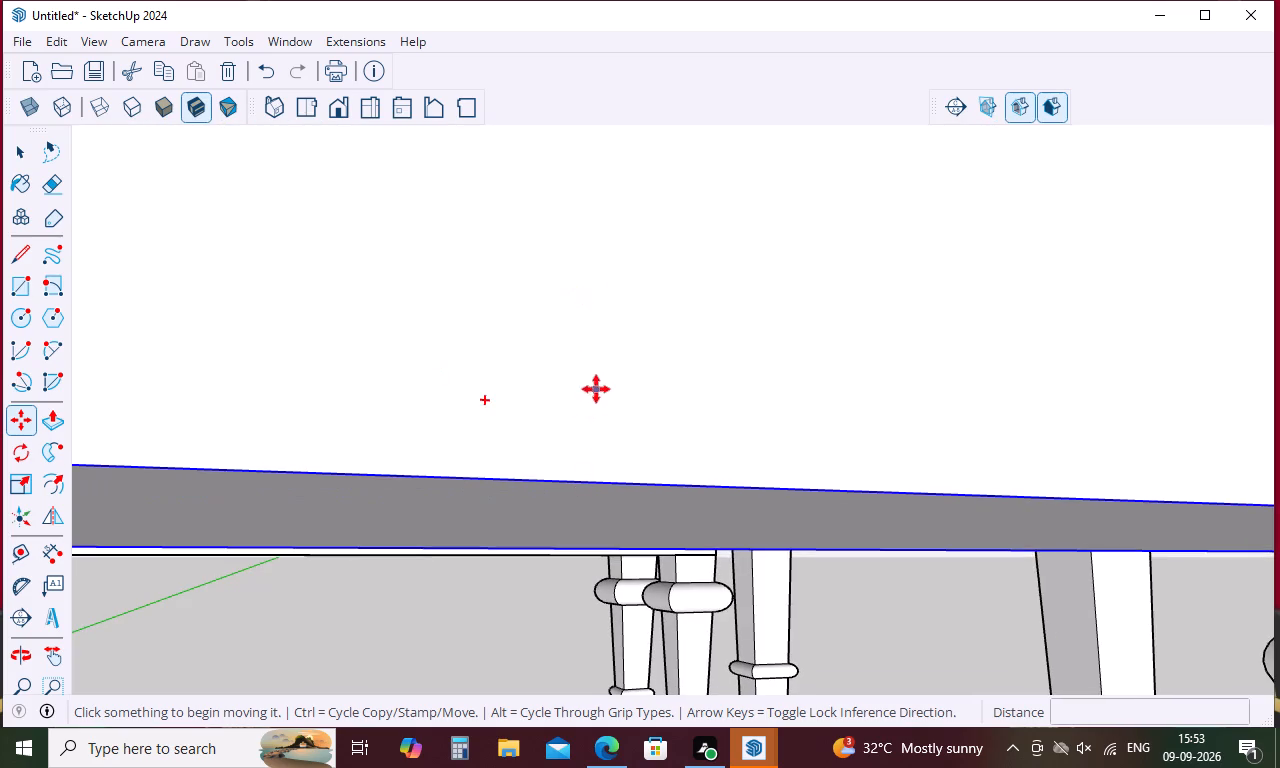
scroll(596, 389, "down", 20)
scroll(596, 389, "down", 20)
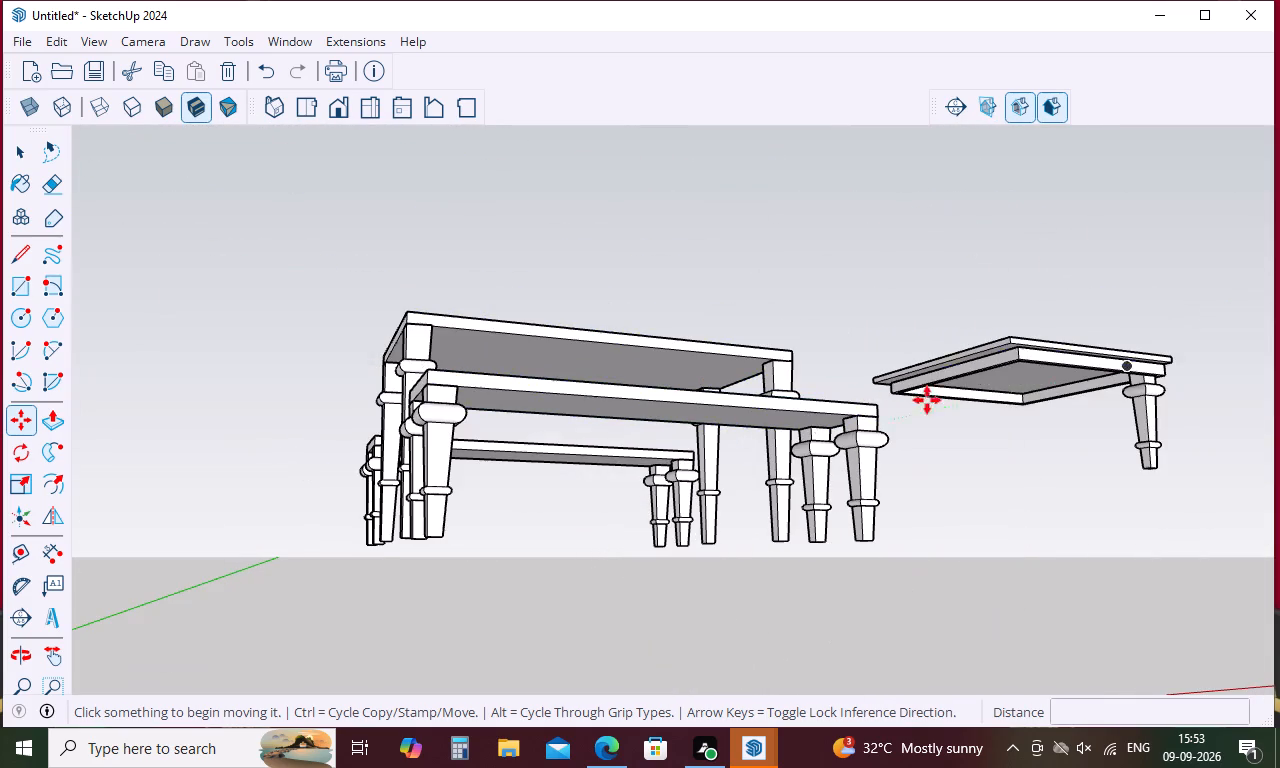
middle_click_drag(1035, 394, 1092, 427)
scroll(1082, 426, "up", 10)
middle_click_drag(1074, 417, 1081, 422)
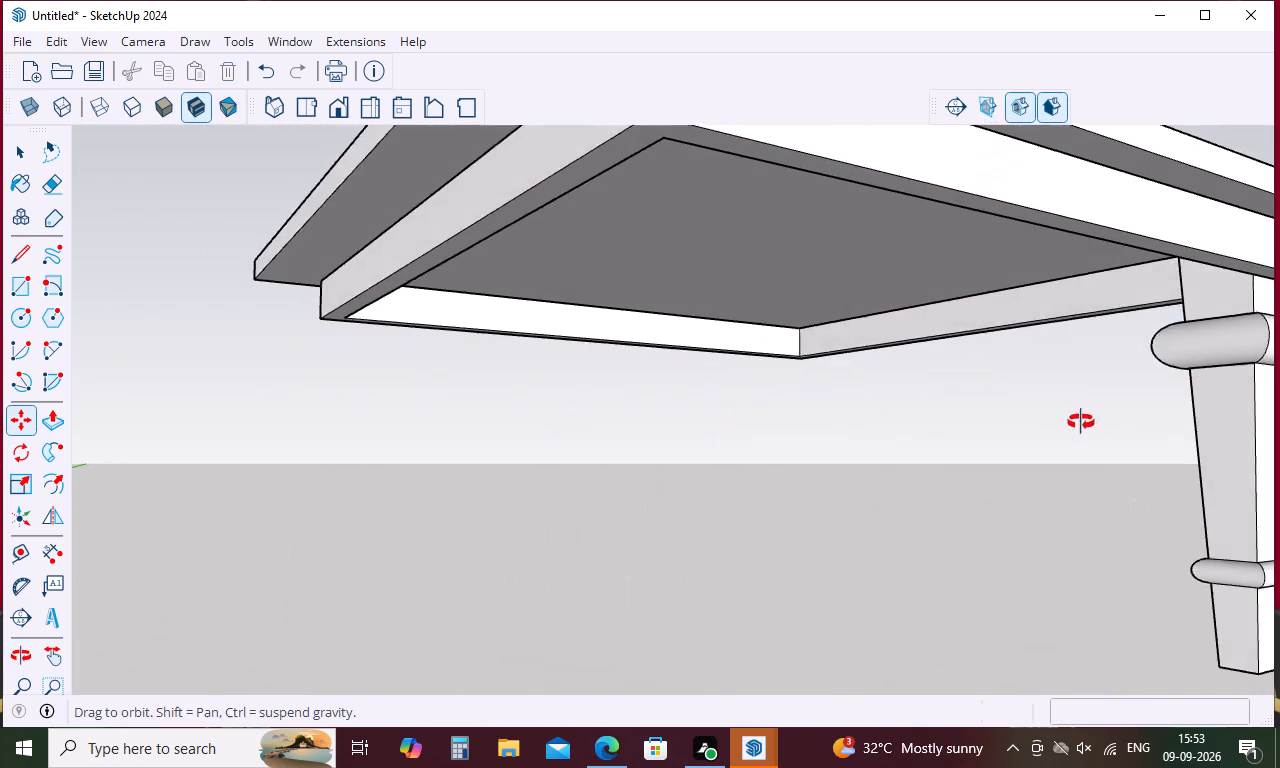
middle_click_drag(1081, 422, 1248, 457)
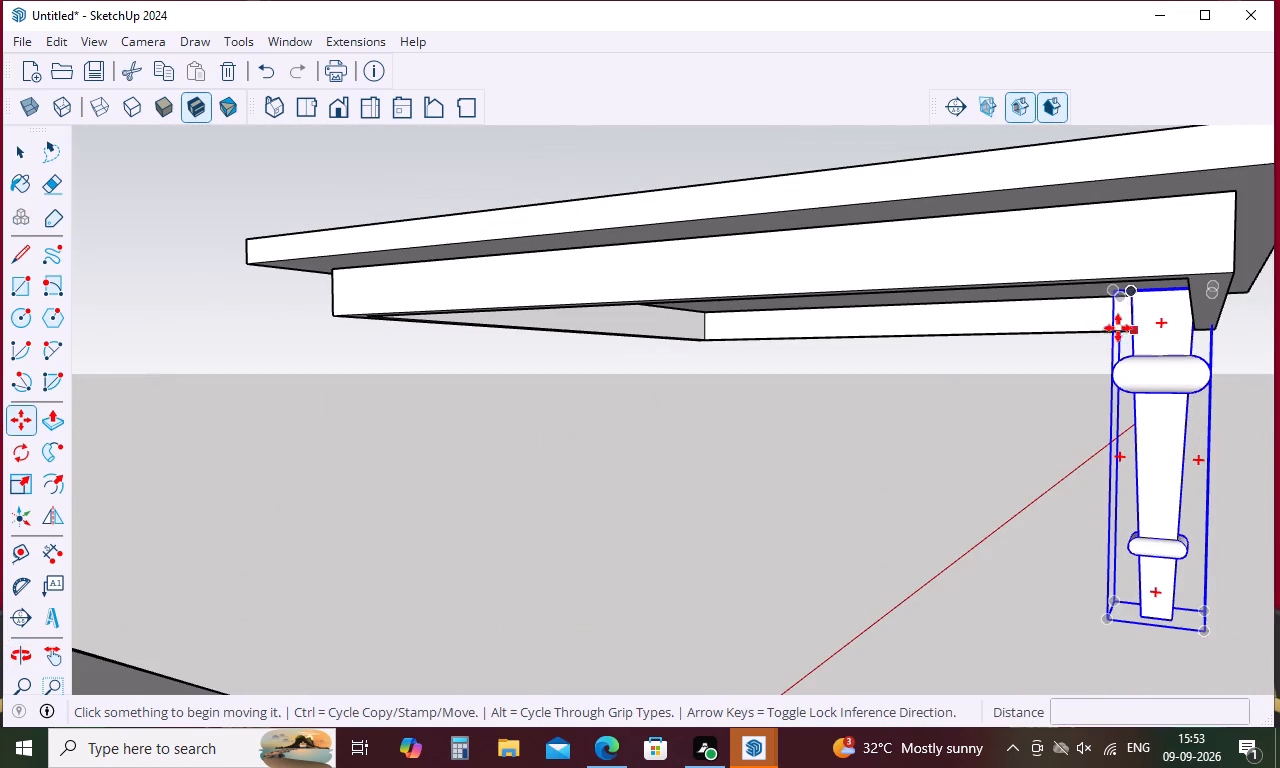
scroll(1099, 339, "up", 5)
middle_click_drag(1098, 339, 1268, 363)
middle_click_drag(1133, 422, 1144, 392)
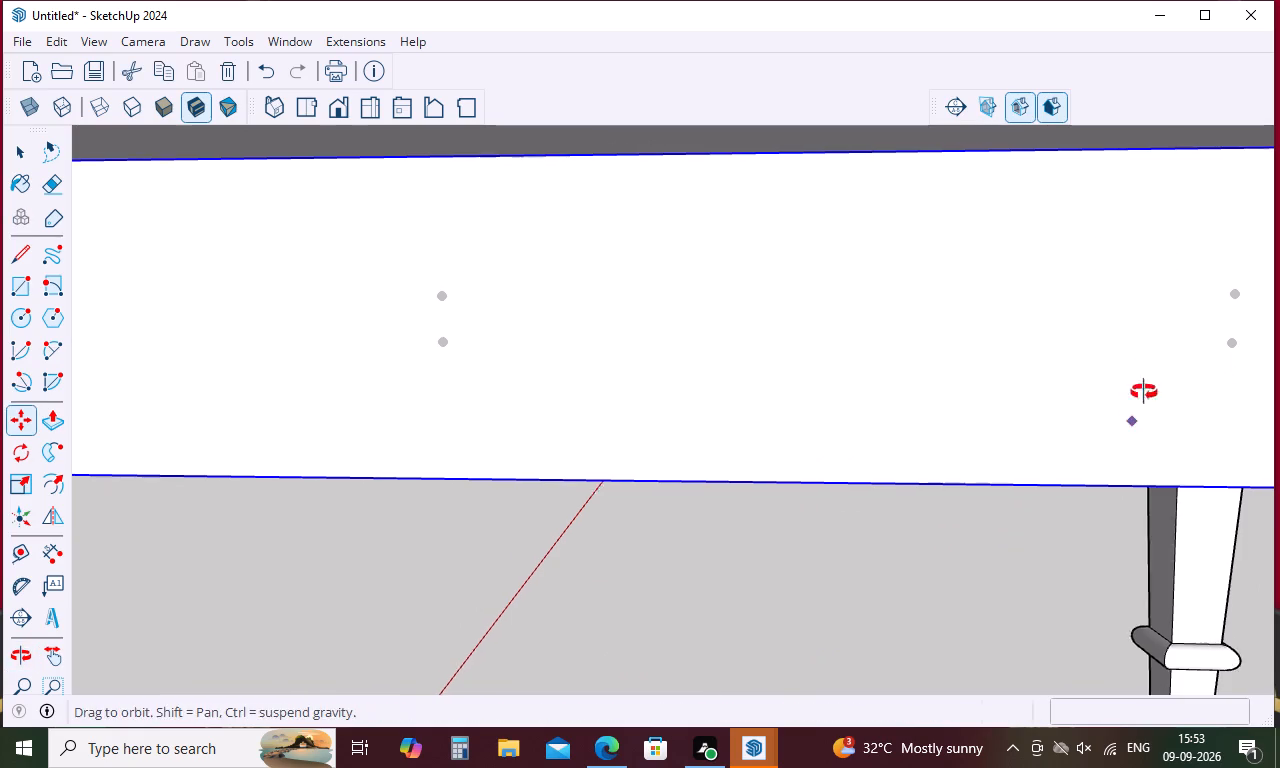
middle_click_drag(1144, 392, 1225, 171)
scroll(1098, 264, "down", 5)
middle_click_drag(1111, 337, 1111, 165)
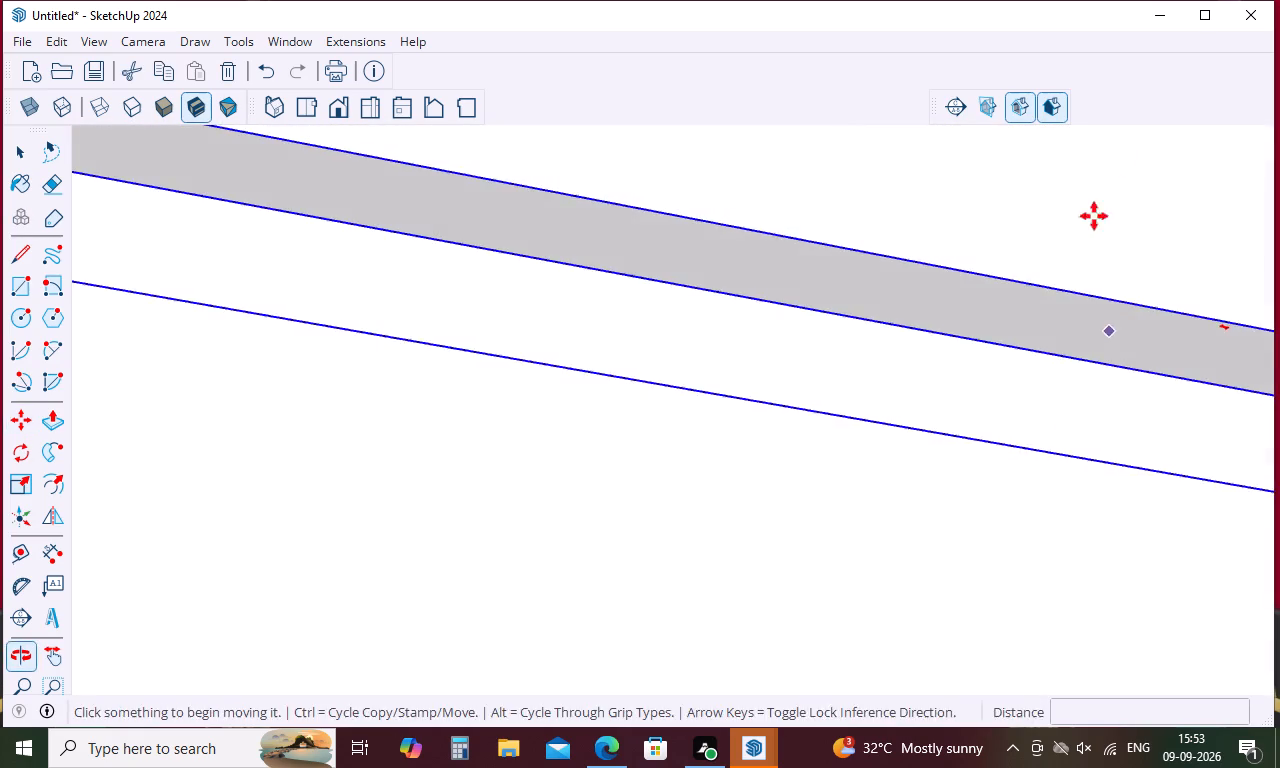
middle_click_drag(1027, 546, 1070, 349)
scroll(1063, 373, "down", 20)
scroll(1063, 373, "down", 1)
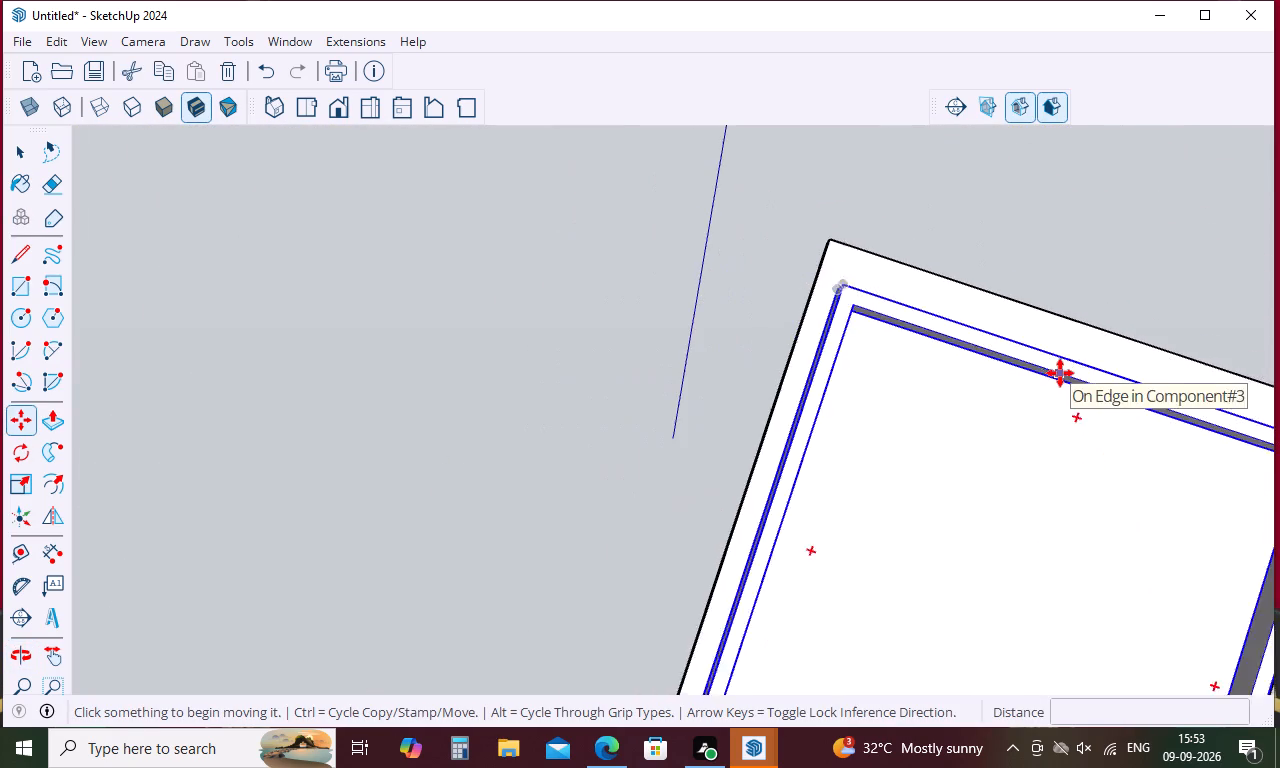
scroll(1060, 373, "down", 10)
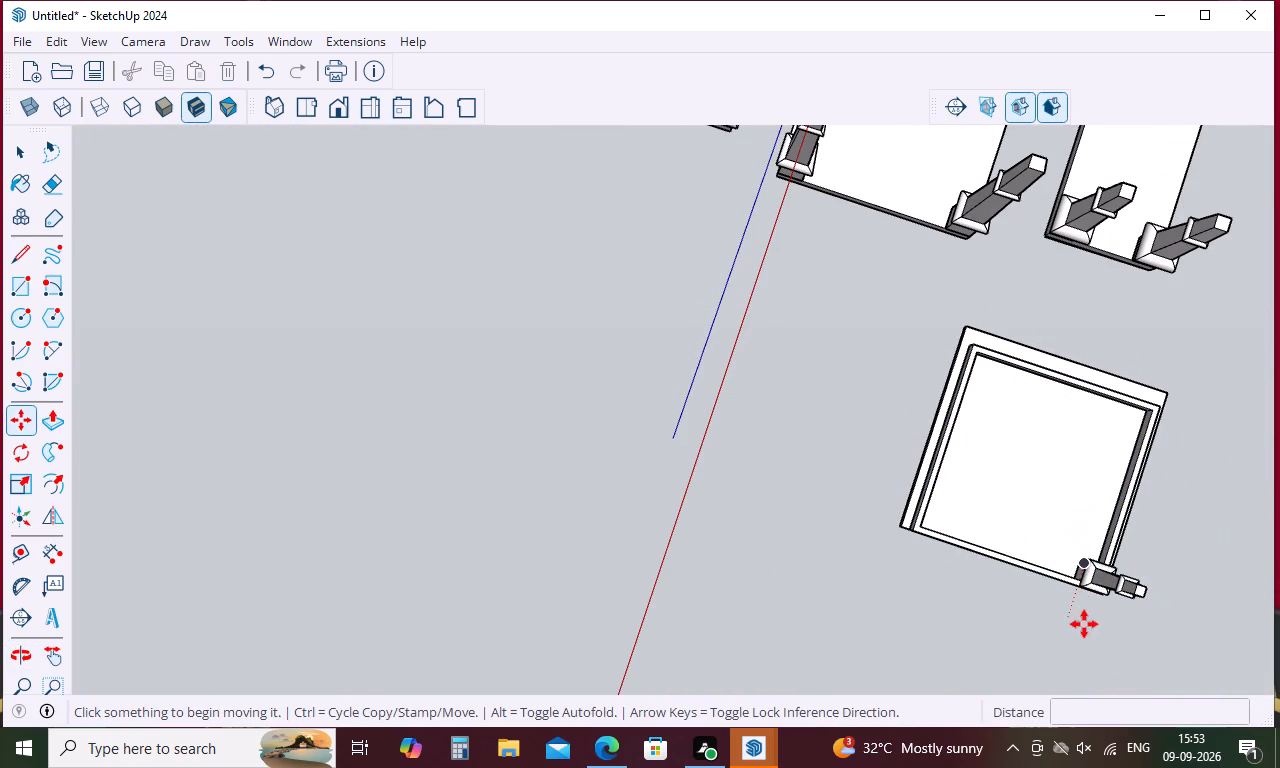
scroll(1120, 568, "up", 15)
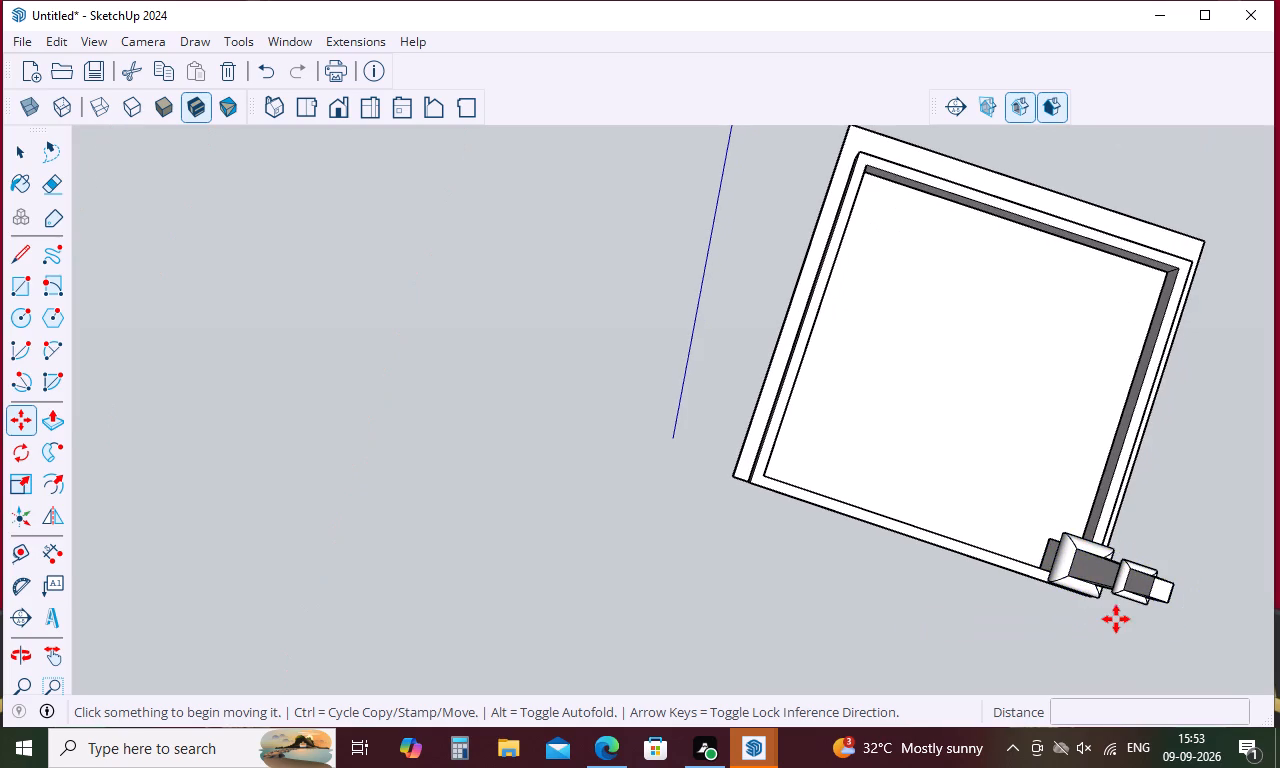
middle_click_drag(1279, 527, 1046, 538)
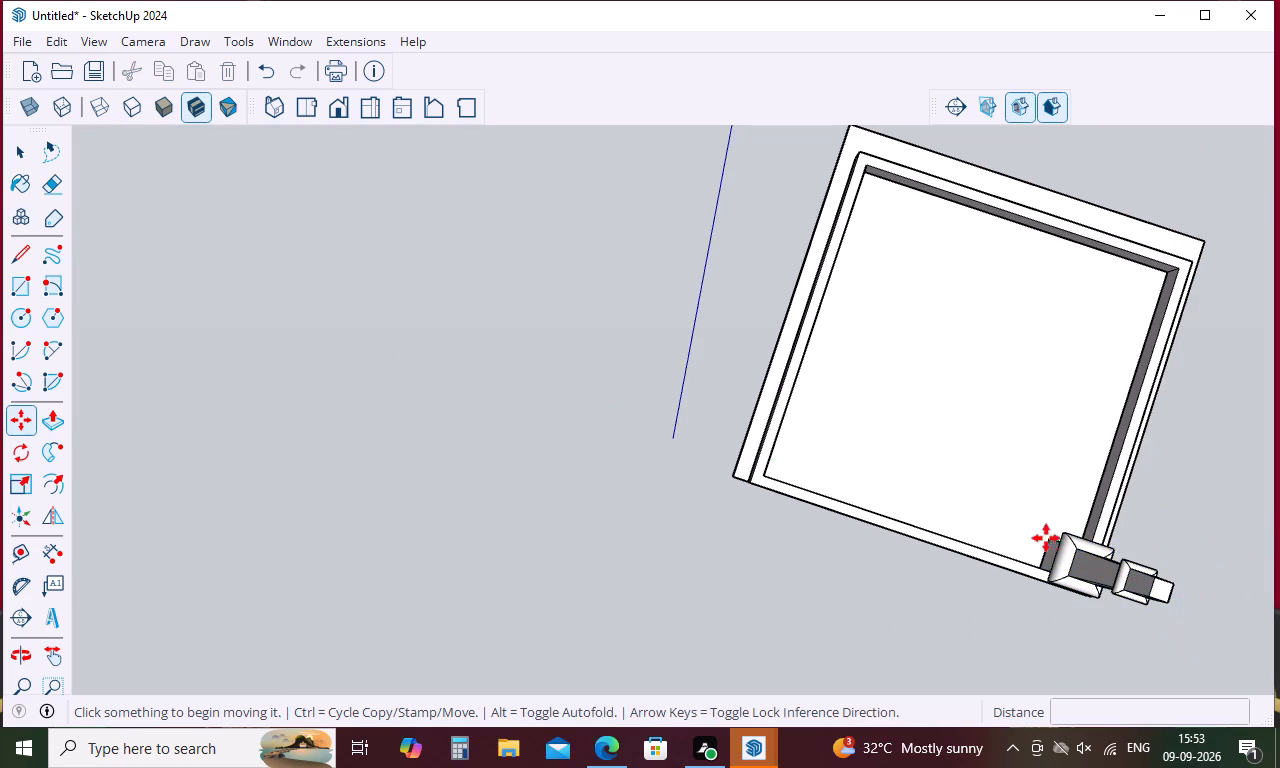
middle_click_drag(1046, 538, 1038, 538)
middle_click_drag(1210, 524, 1028, 458)
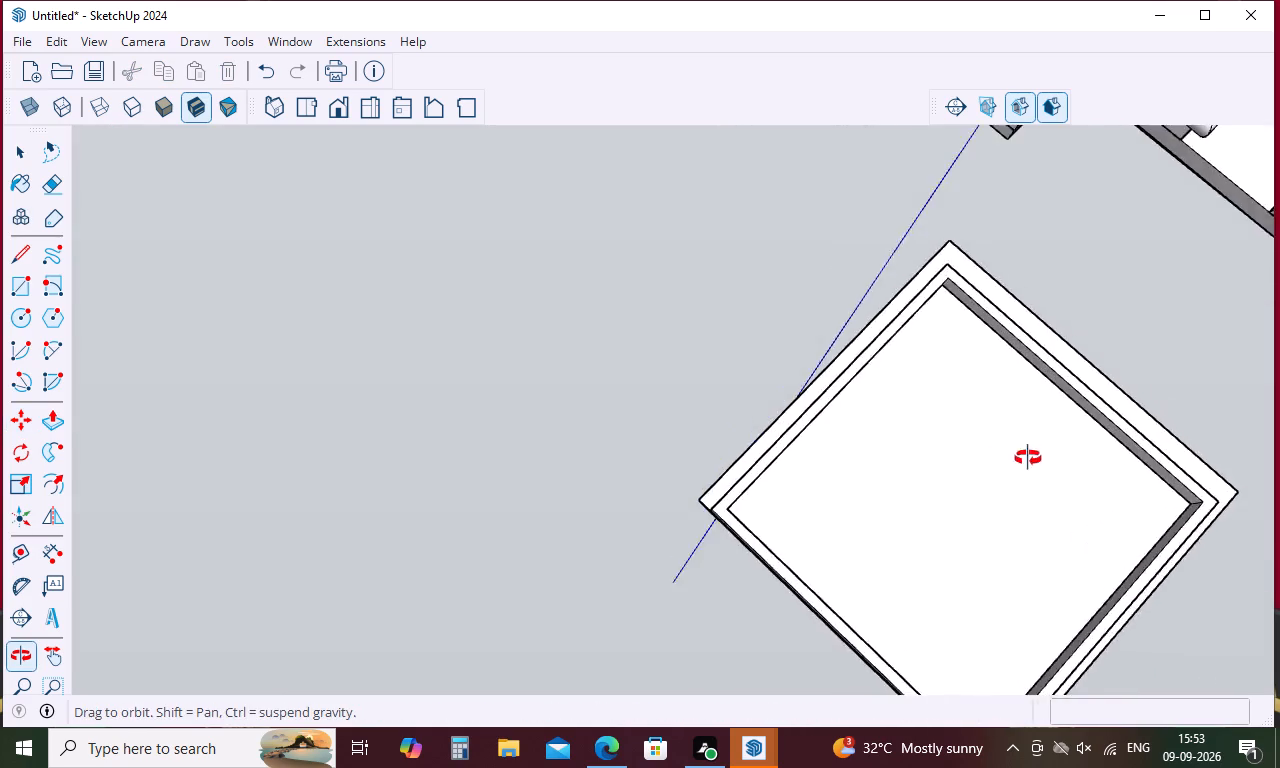
middle_click_drag(1028, 458, 1006, 435)
scroll(999, 412, "down", 5)
middle_click_drag(1094, 590, 966, 443)
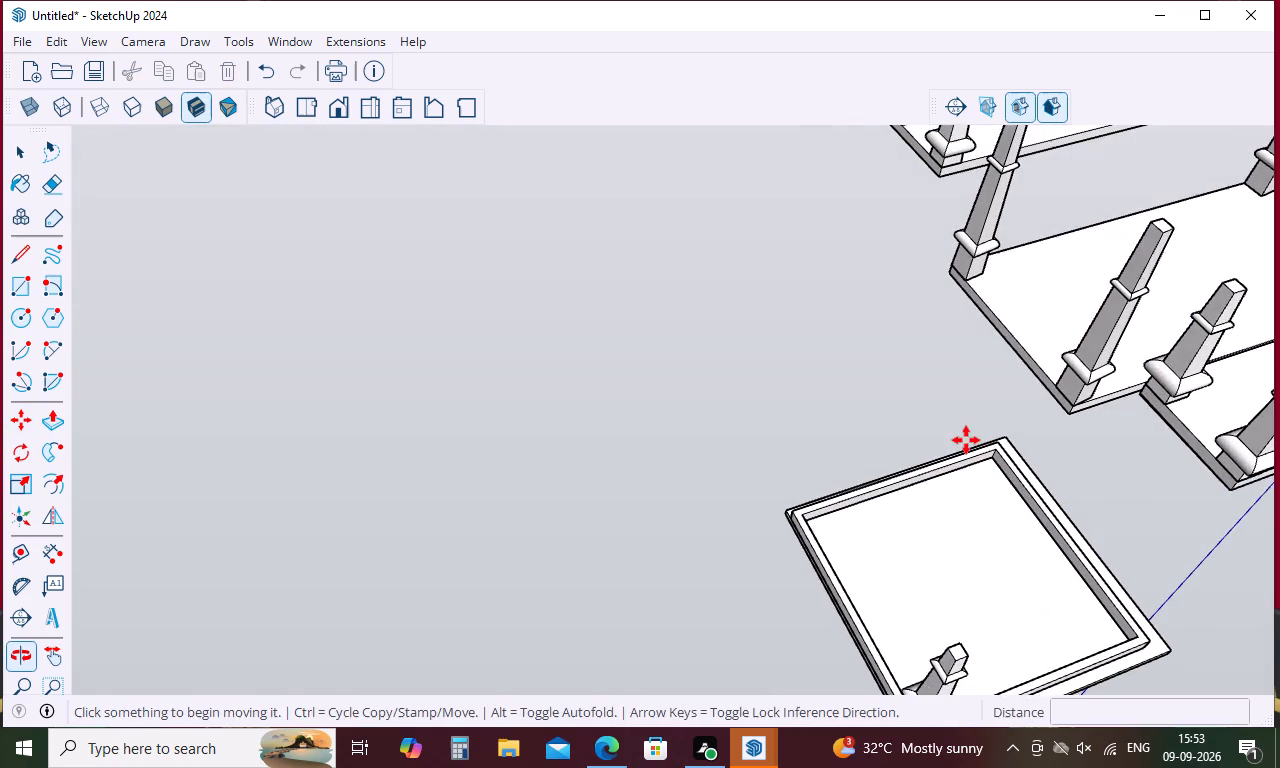
scroll(966, 436, "down", 6)
middle_click_drag(1051, 672, 870, 533)
scroll(768, 619, "up", 5)
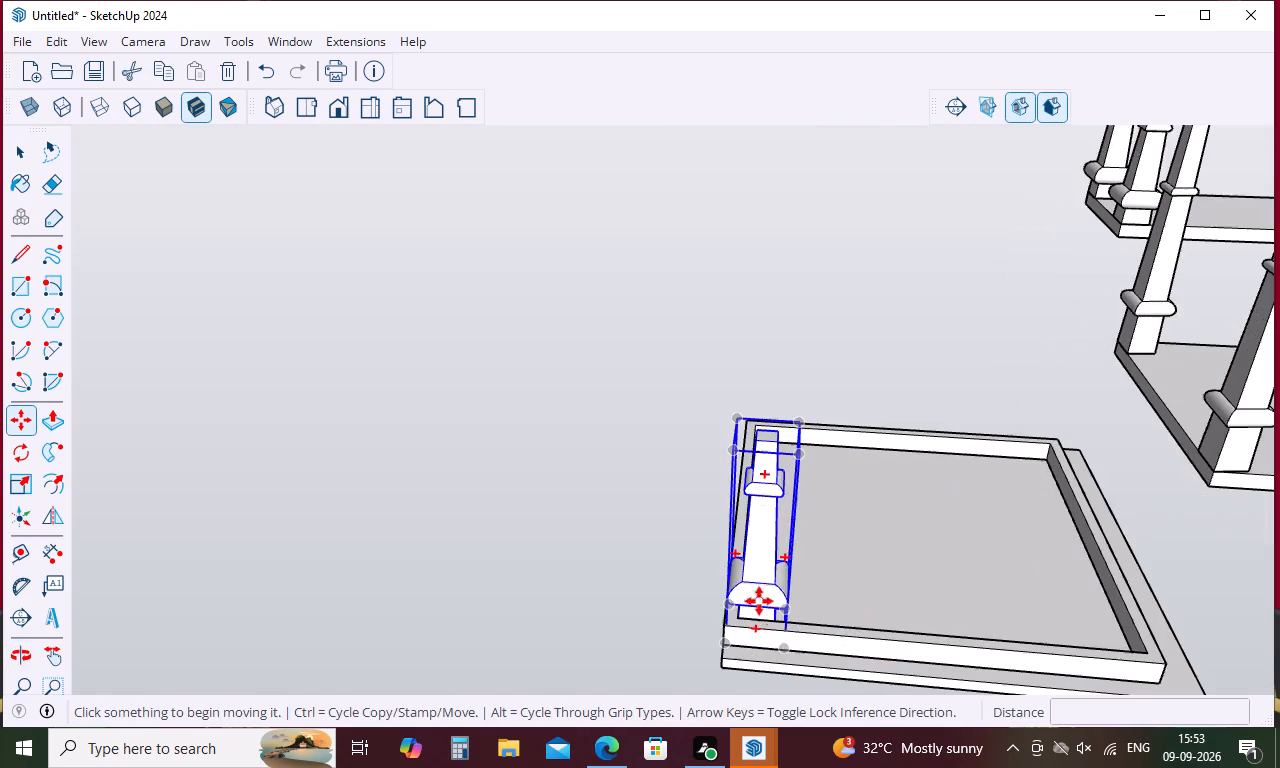
scroll(791, 637, "up", 9)
middle_click_drag(840, 600, 706, 585)
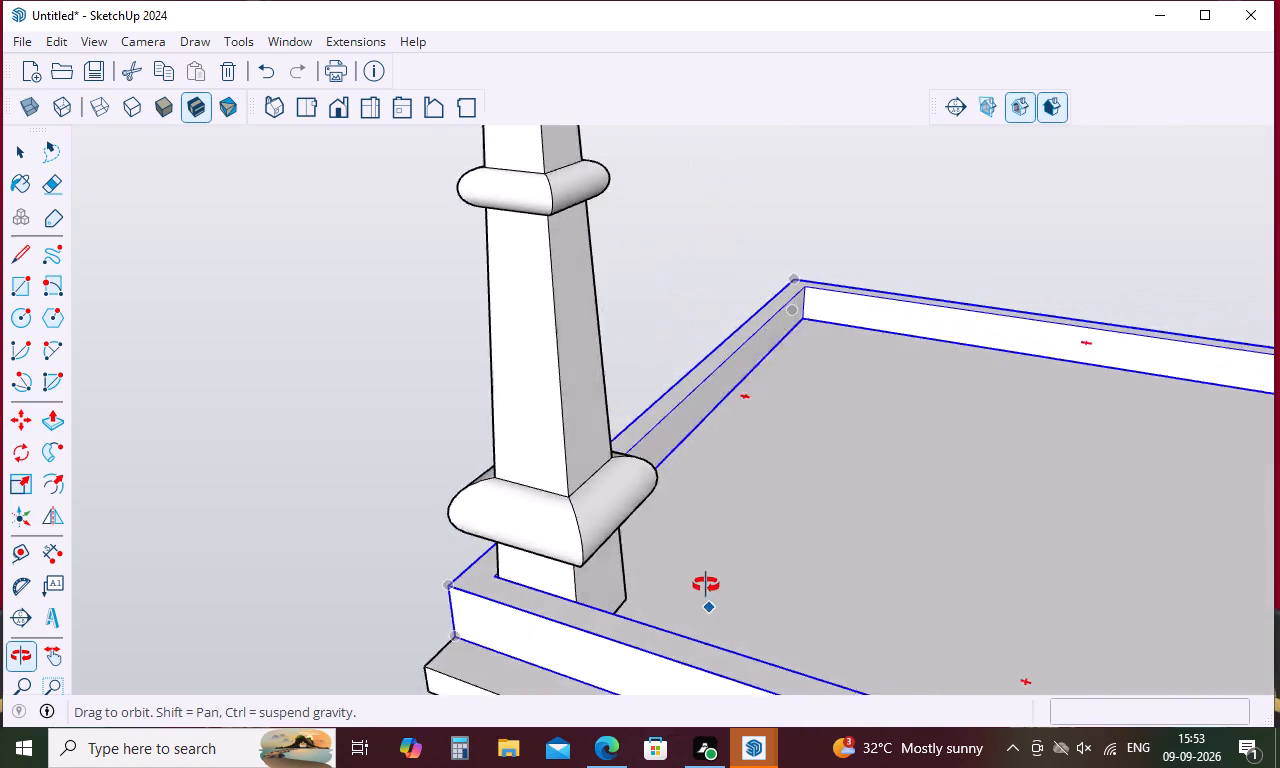
middle_click_drag(706, 585, 426, 602)
left_click(300, 527)
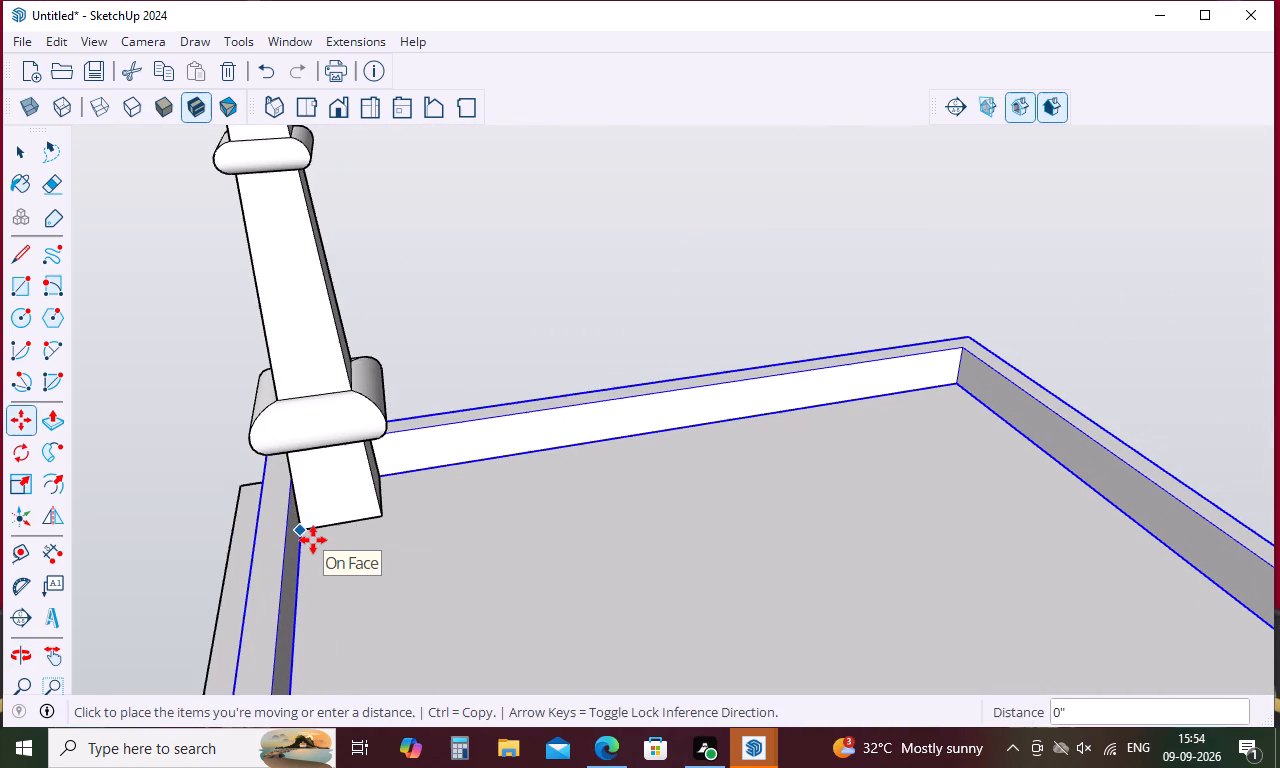
key("Escape")
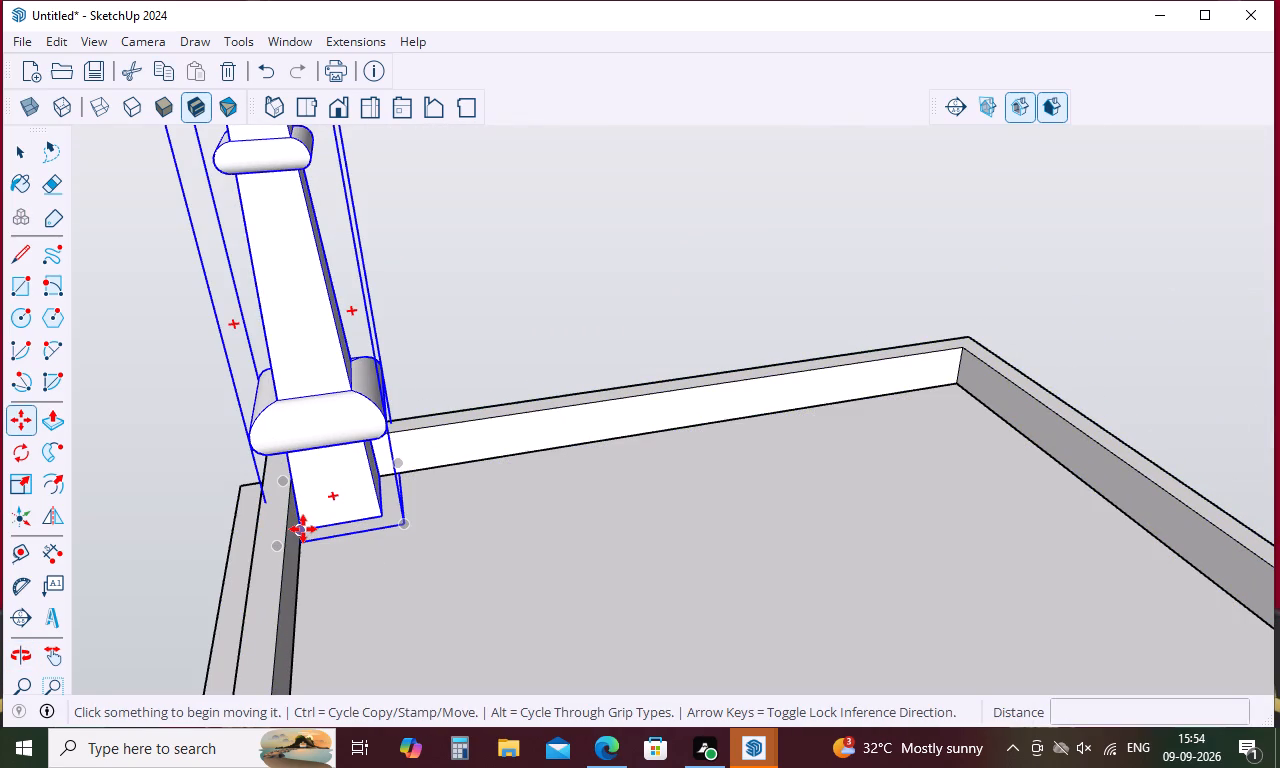
left_click(303, 529)
left_click(360, 526)
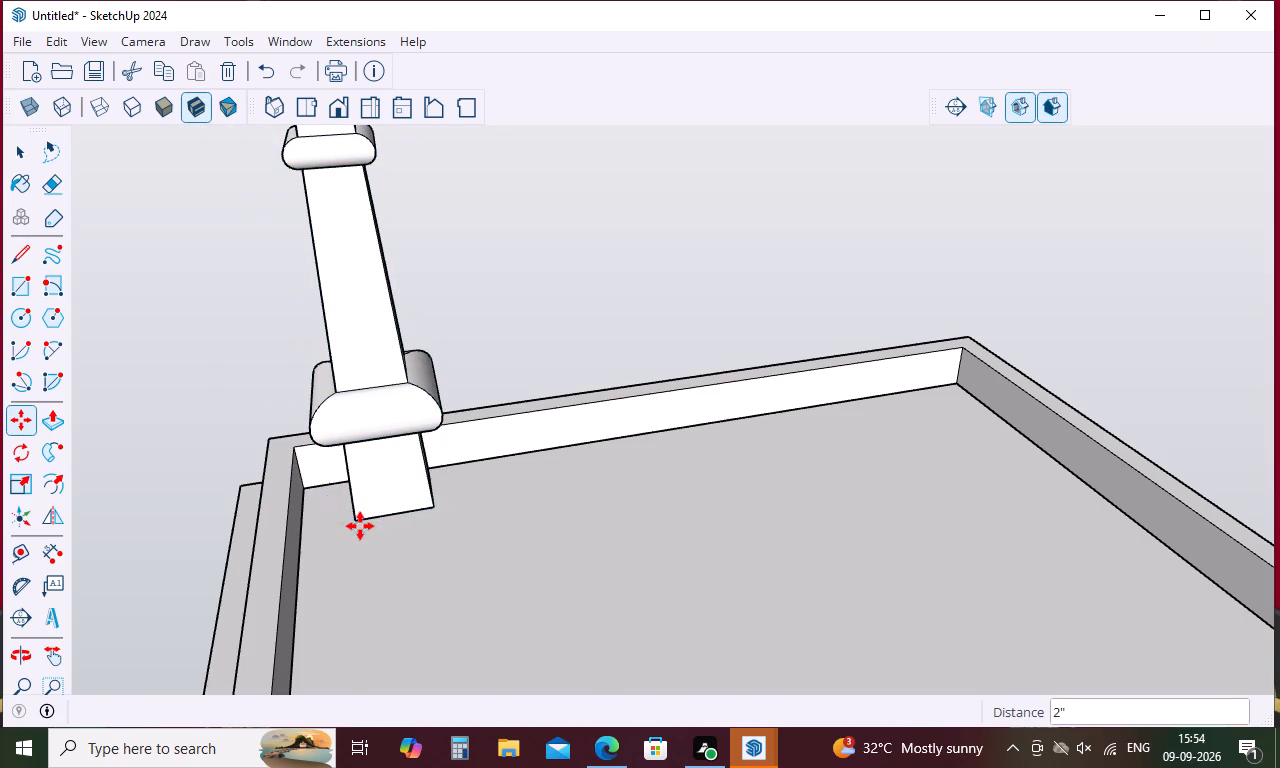
left_click(373, 511)
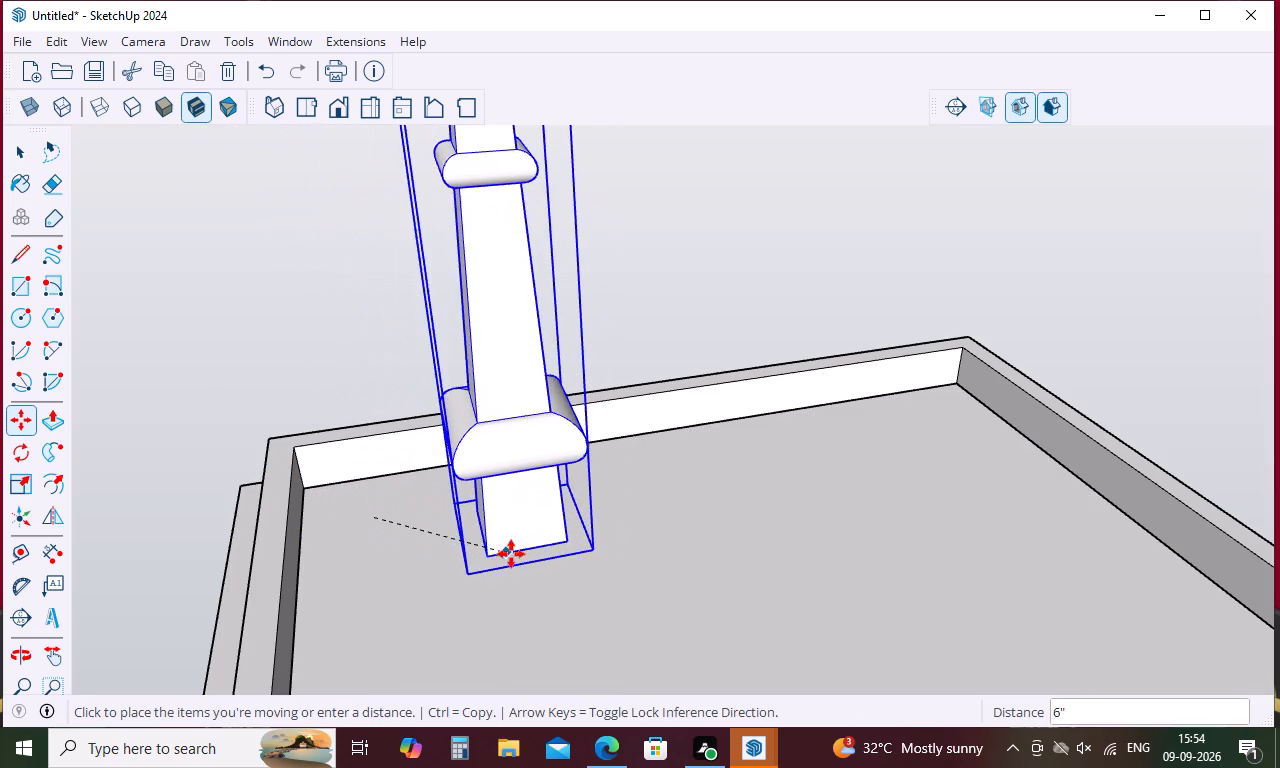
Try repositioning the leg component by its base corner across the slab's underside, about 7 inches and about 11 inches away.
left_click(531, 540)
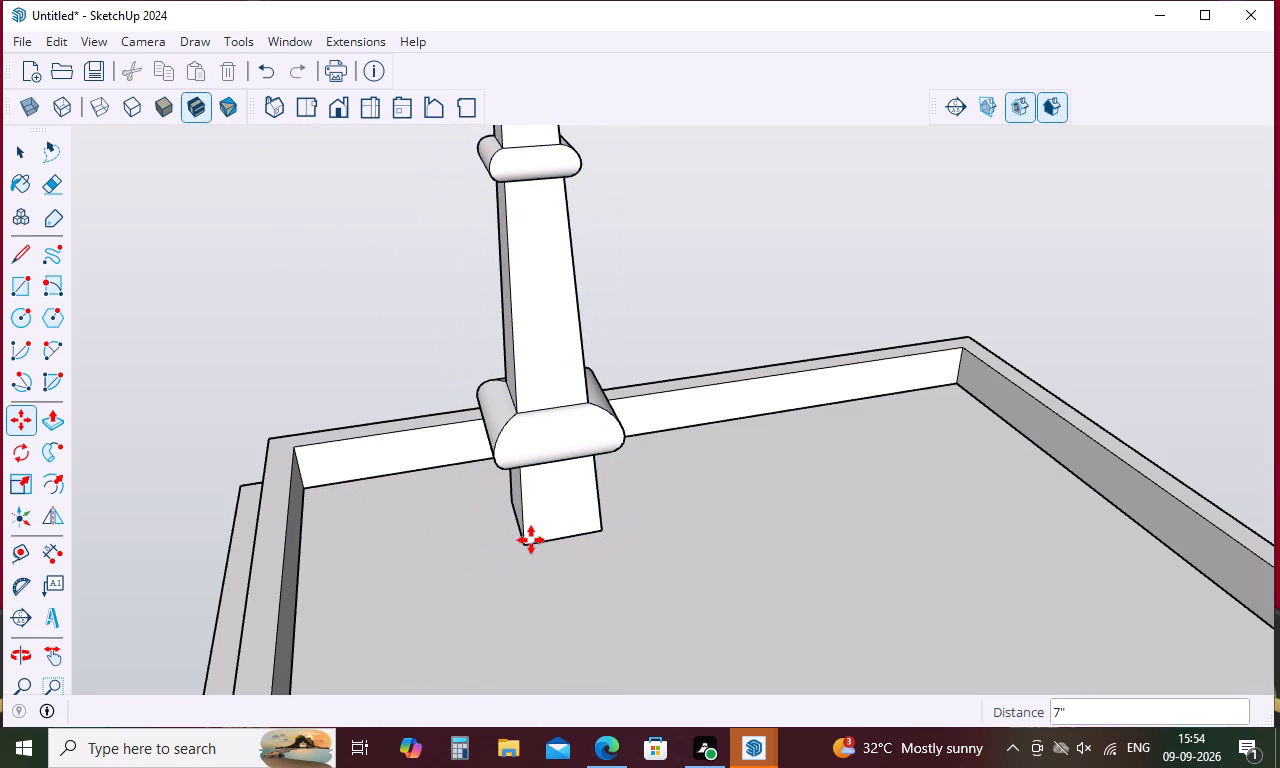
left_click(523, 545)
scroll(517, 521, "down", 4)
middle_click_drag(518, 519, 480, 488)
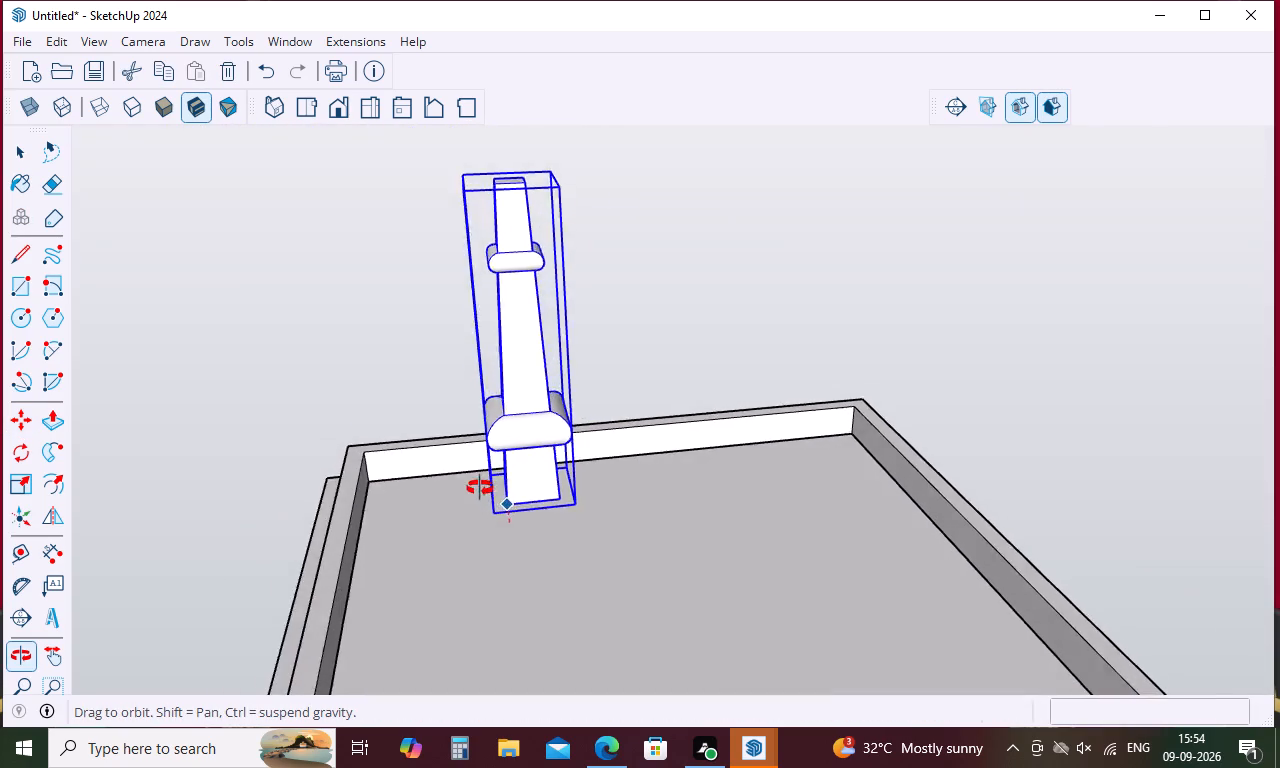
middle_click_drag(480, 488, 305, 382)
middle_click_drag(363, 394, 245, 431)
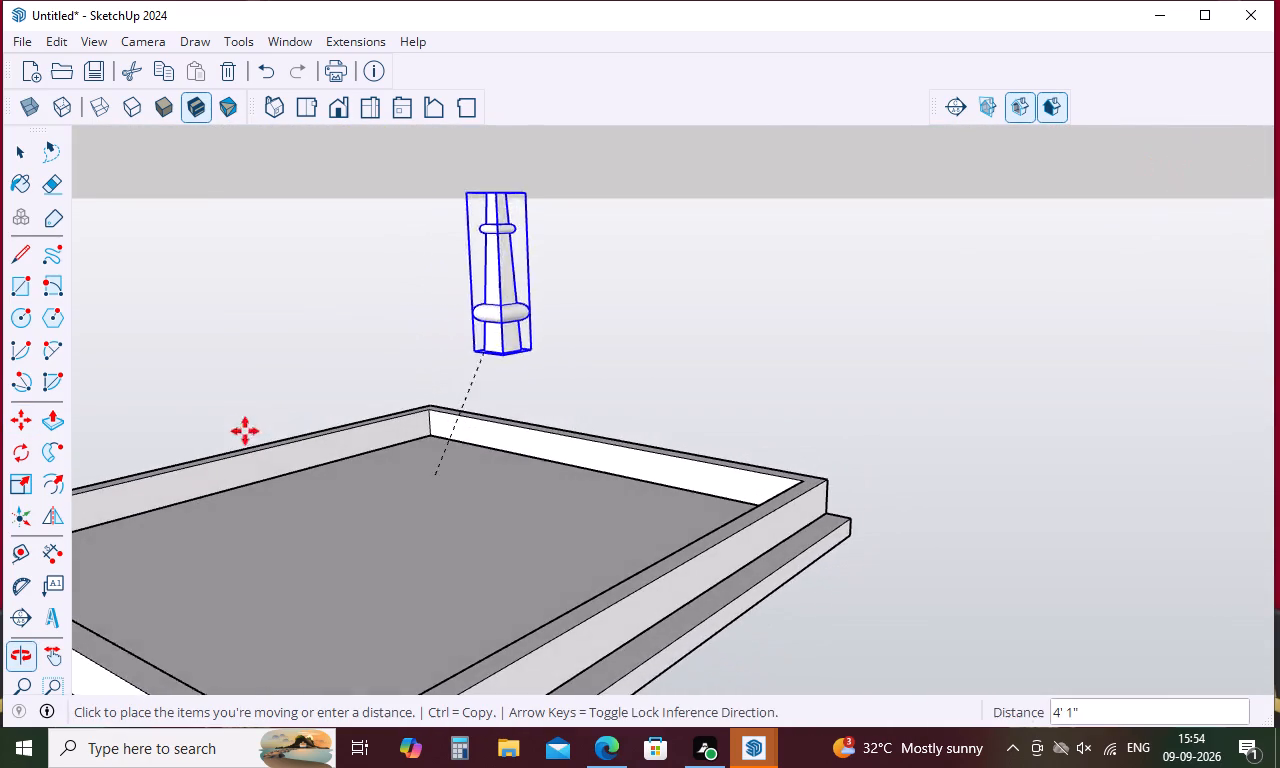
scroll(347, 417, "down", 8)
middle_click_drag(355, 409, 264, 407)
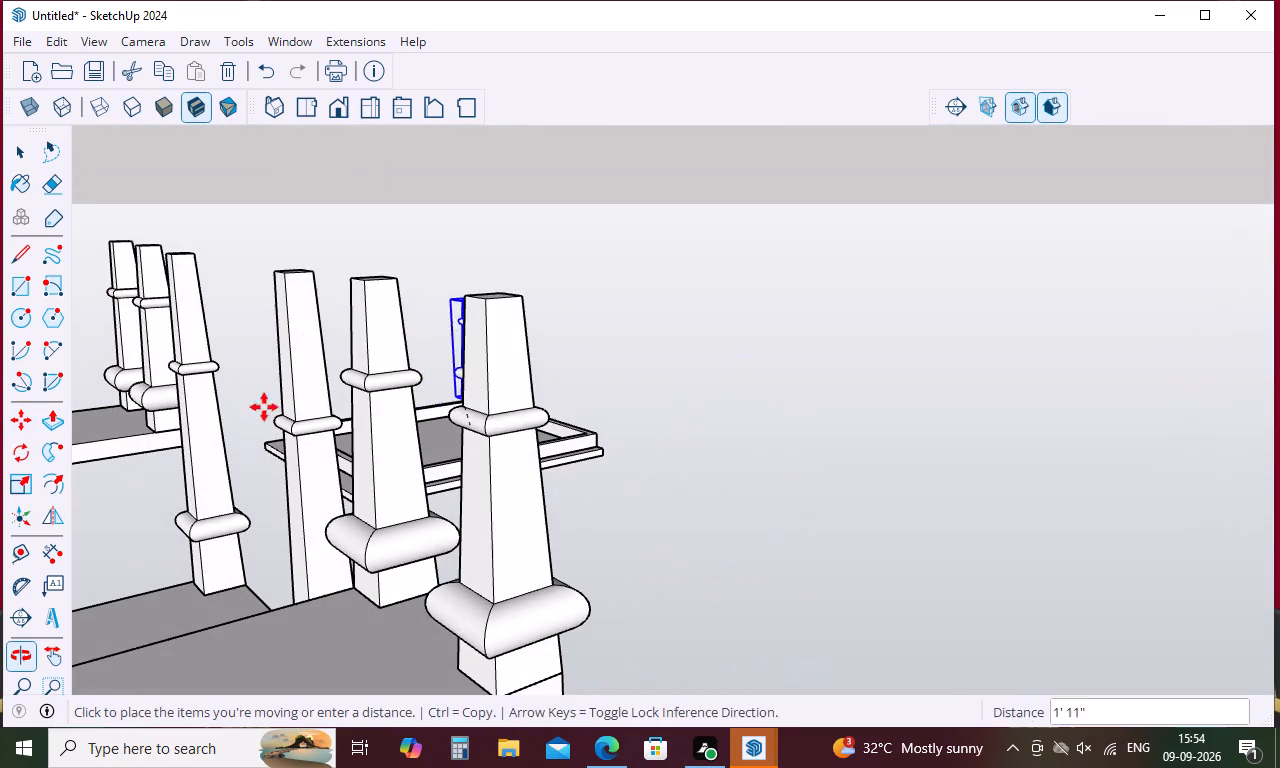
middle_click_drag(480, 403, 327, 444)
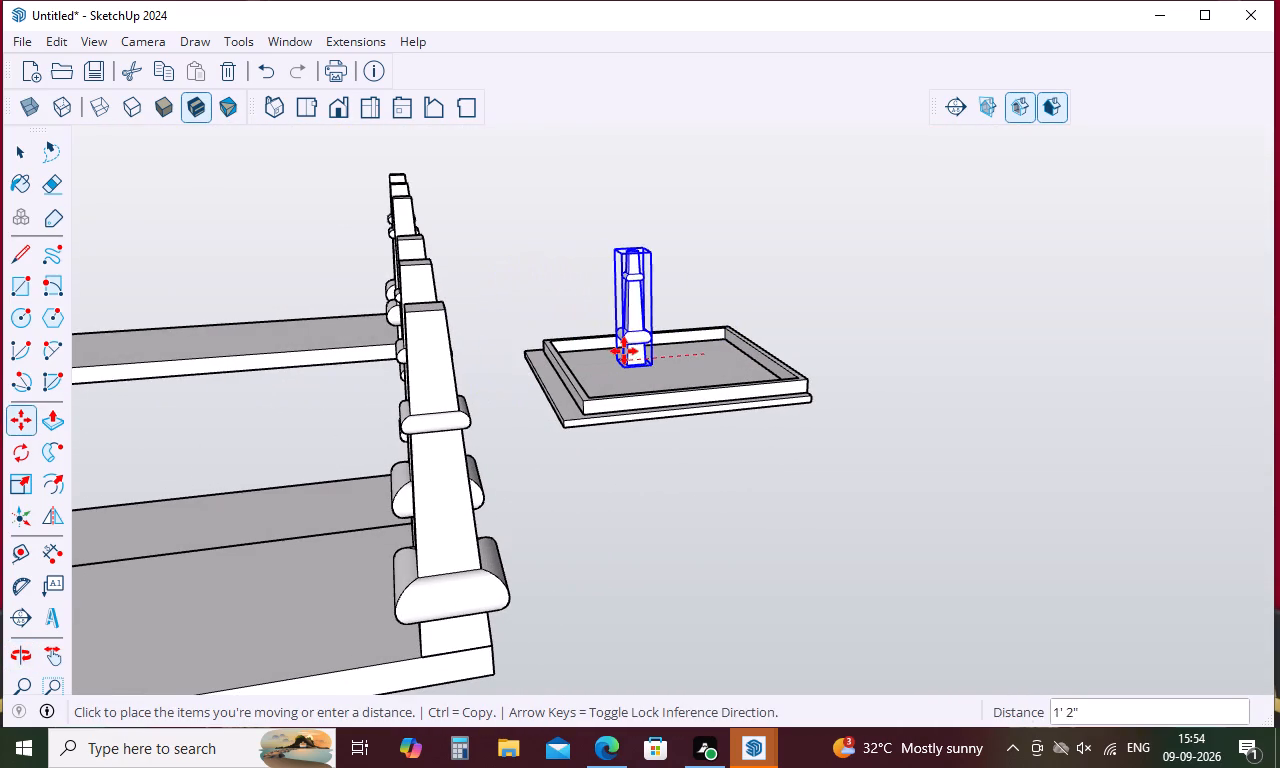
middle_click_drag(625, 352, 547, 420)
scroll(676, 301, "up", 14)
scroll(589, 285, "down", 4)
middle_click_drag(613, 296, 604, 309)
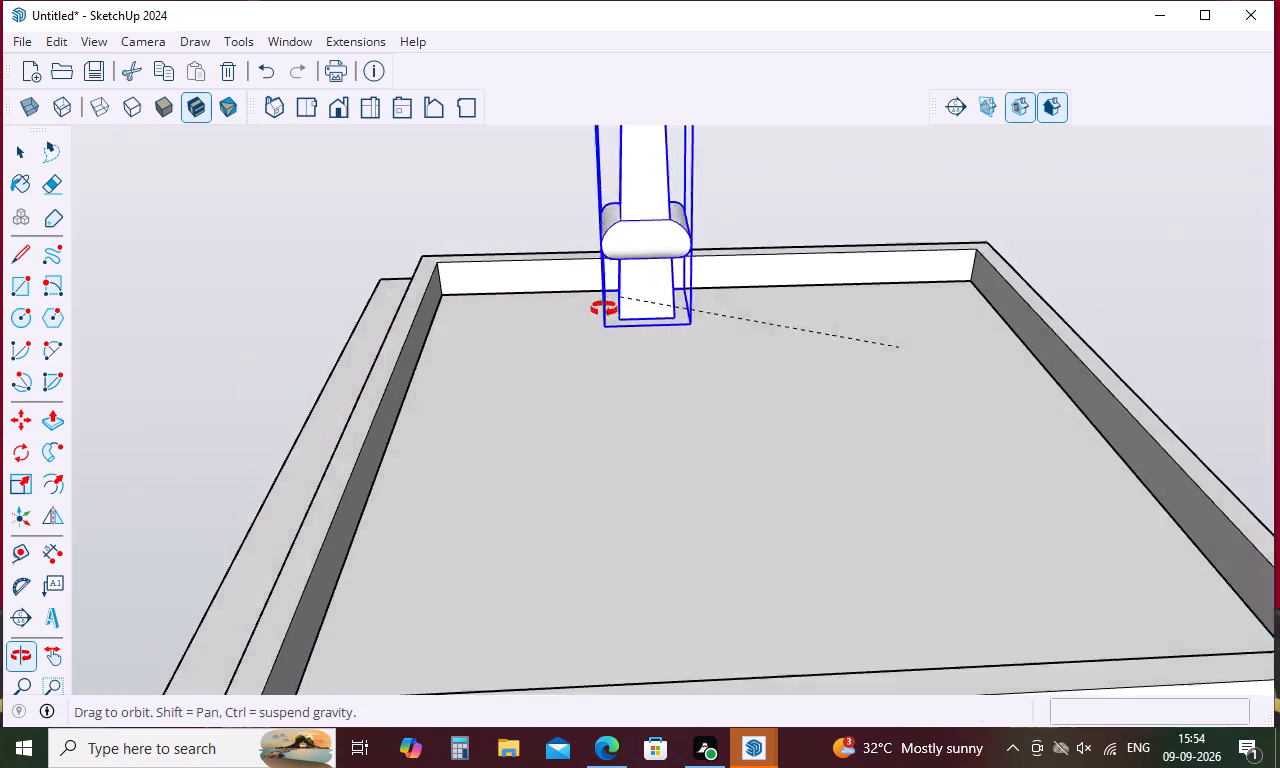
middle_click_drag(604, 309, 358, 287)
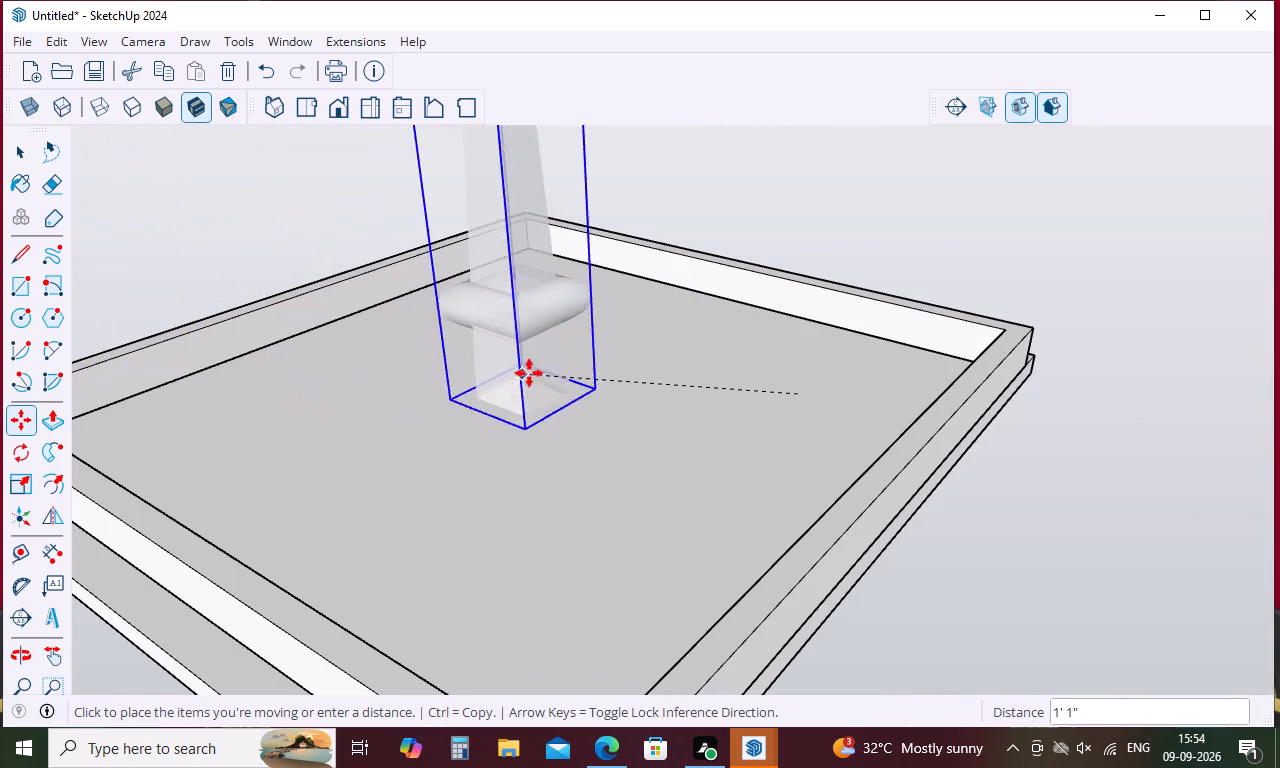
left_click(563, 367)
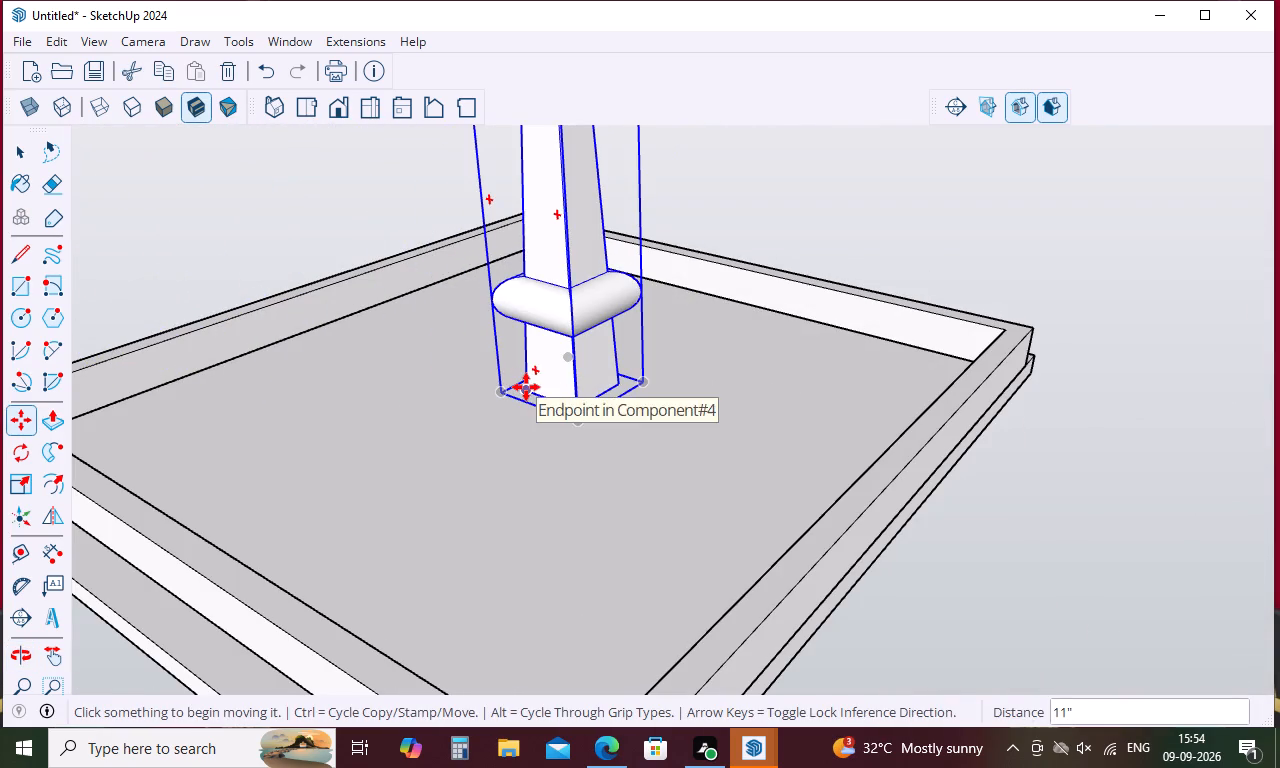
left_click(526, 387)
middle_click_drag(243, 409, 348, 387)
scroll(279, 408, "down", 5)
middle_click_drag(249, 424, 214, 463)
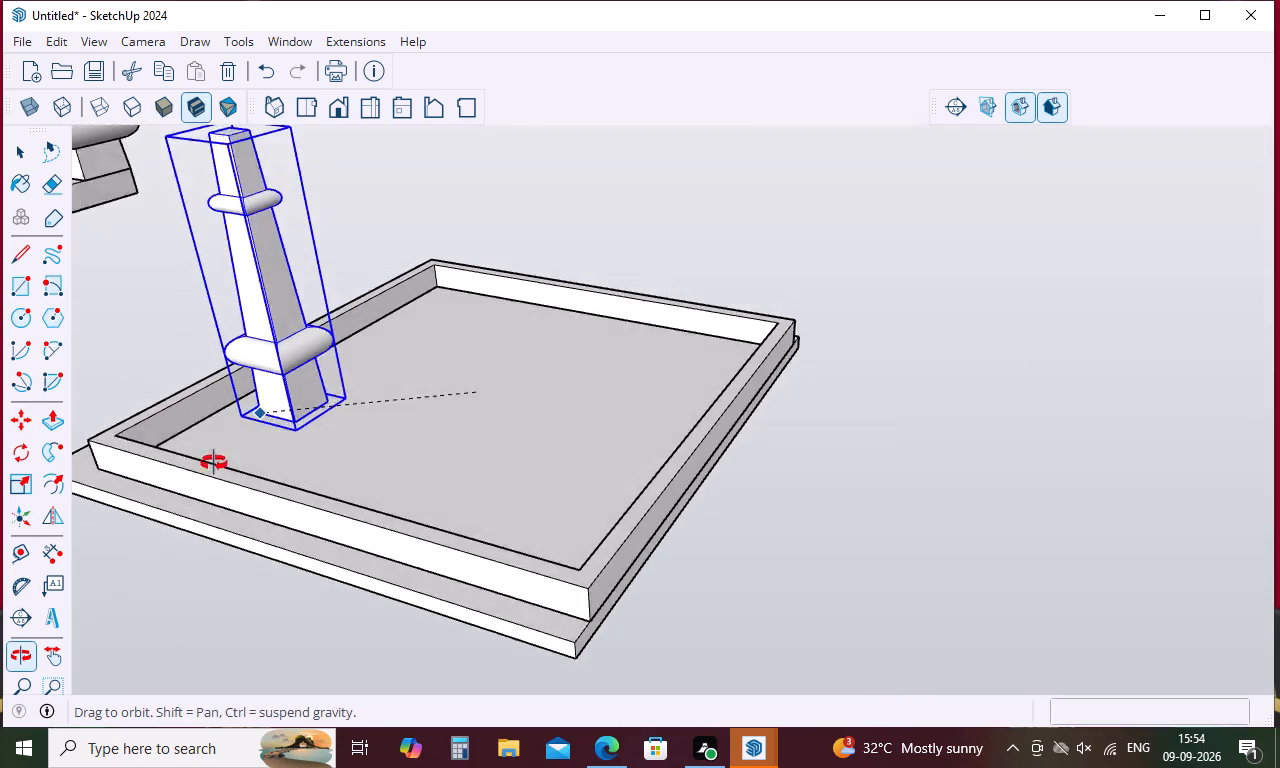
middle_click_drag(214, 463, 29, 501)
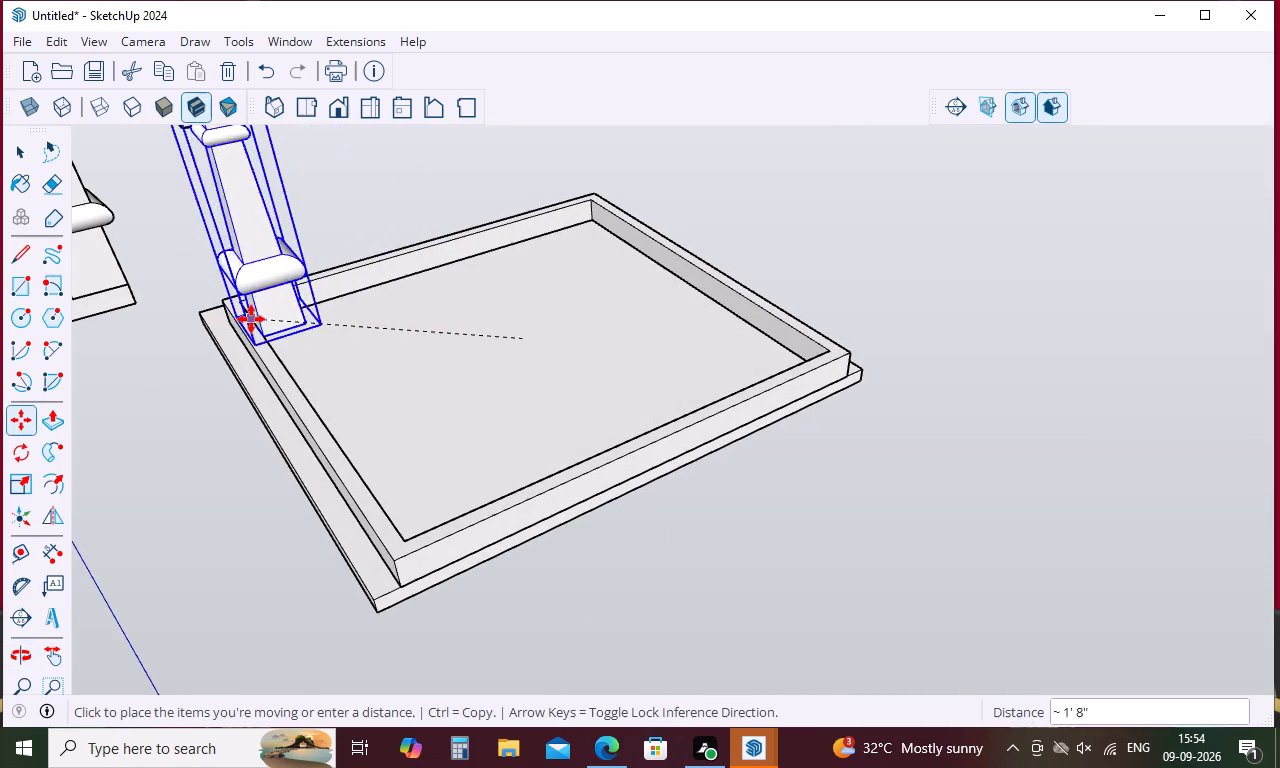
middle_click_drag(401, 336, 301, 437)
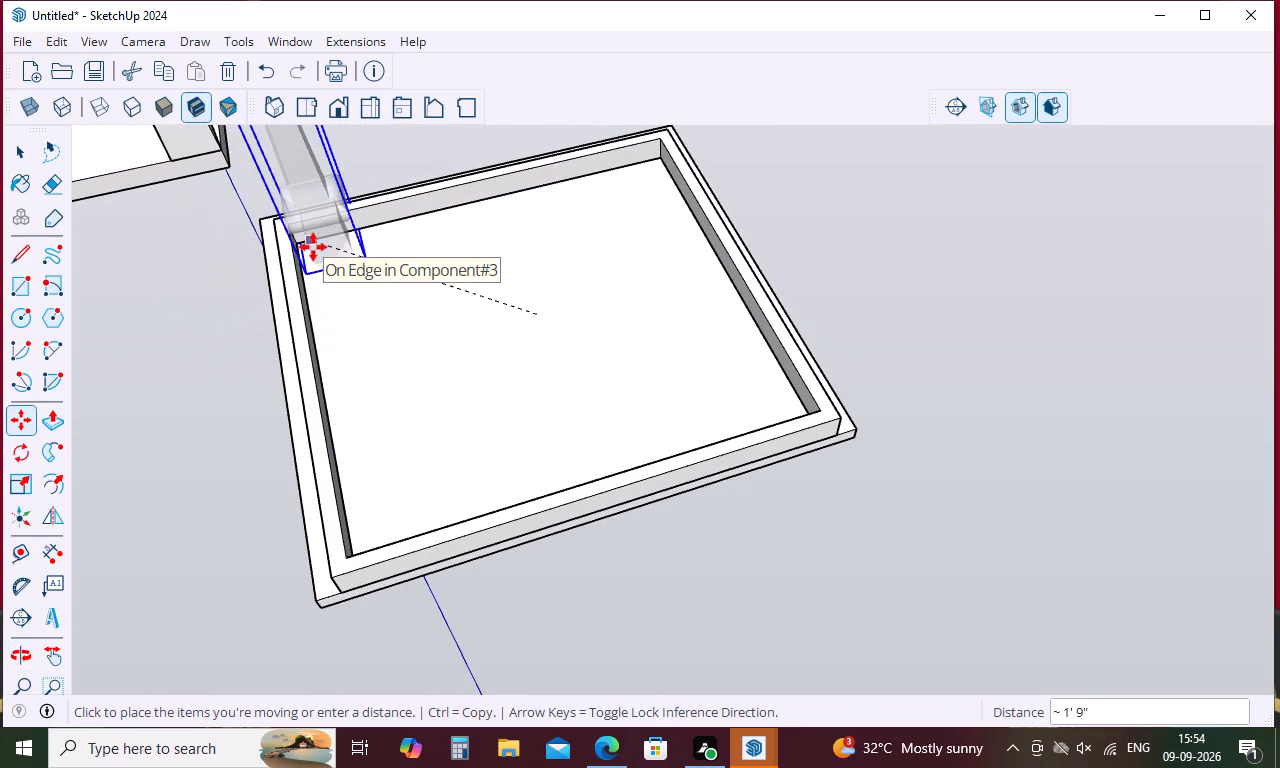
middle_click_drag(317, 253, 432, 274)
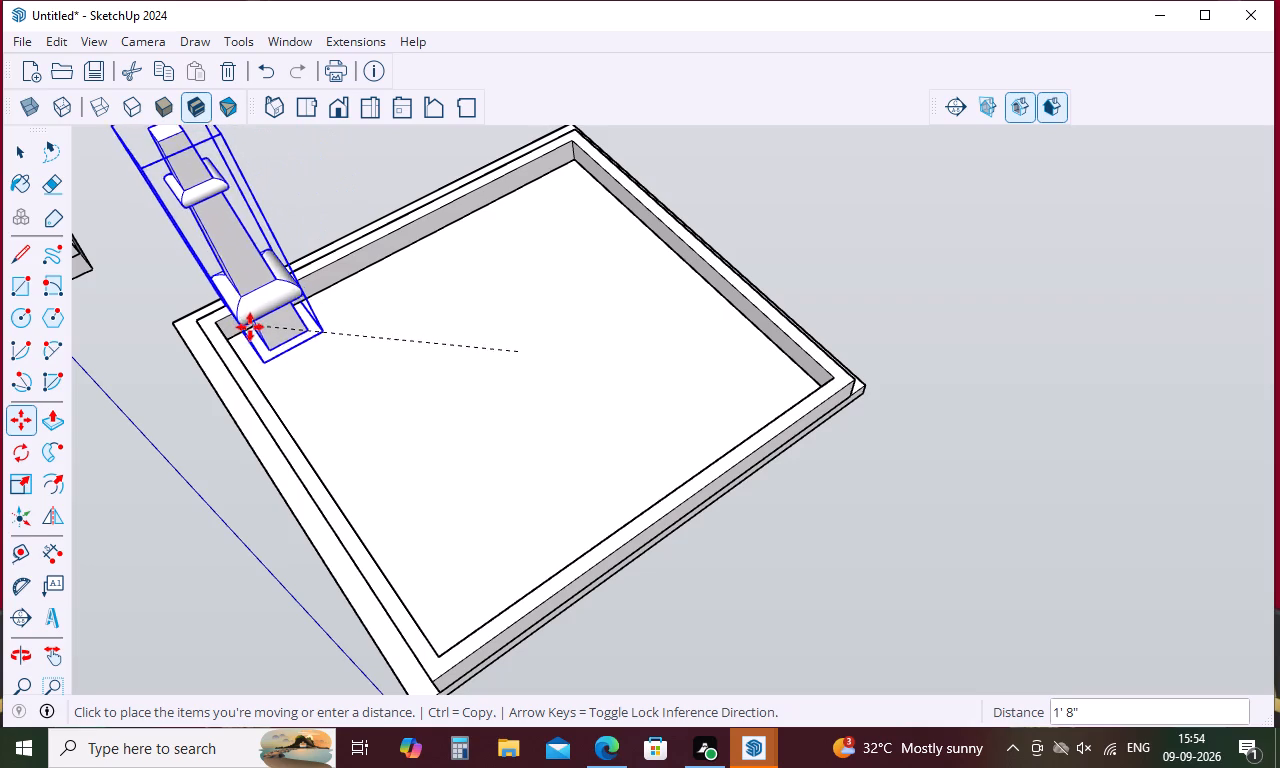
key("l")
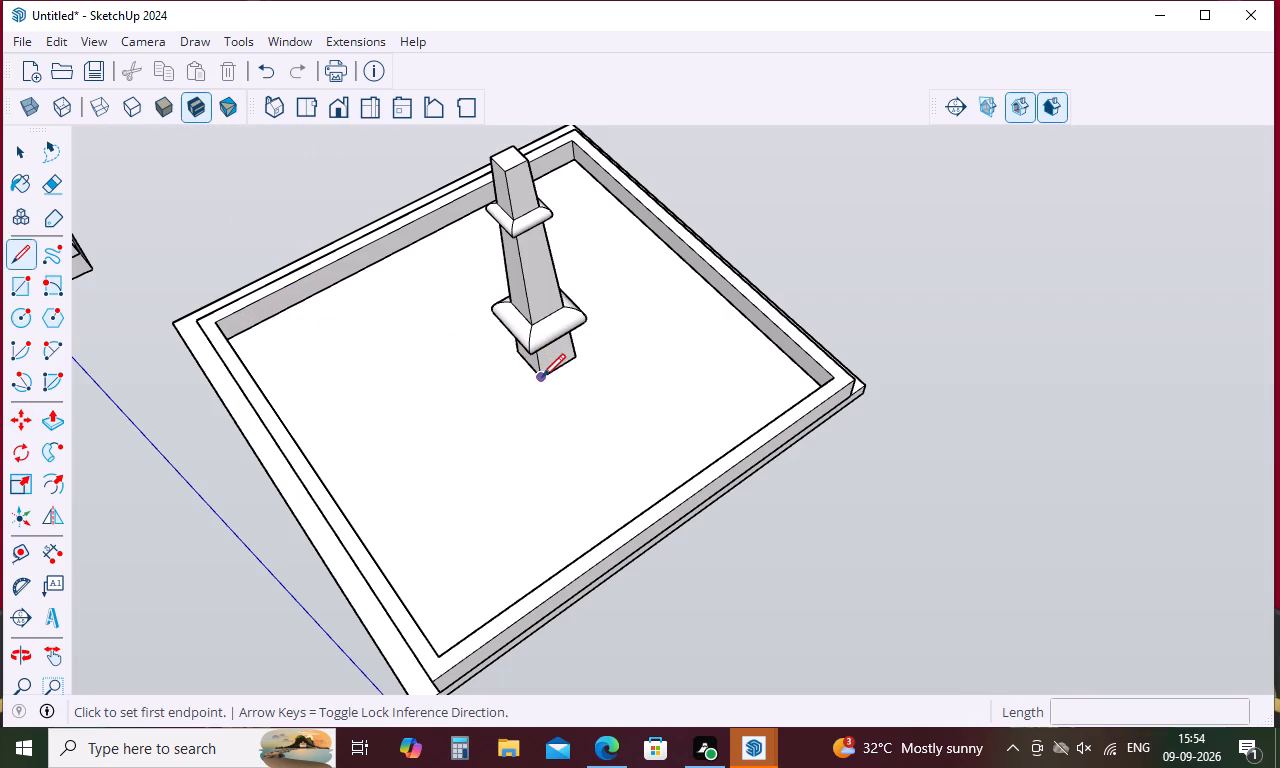
Turn on the display of back edges.
key("k")
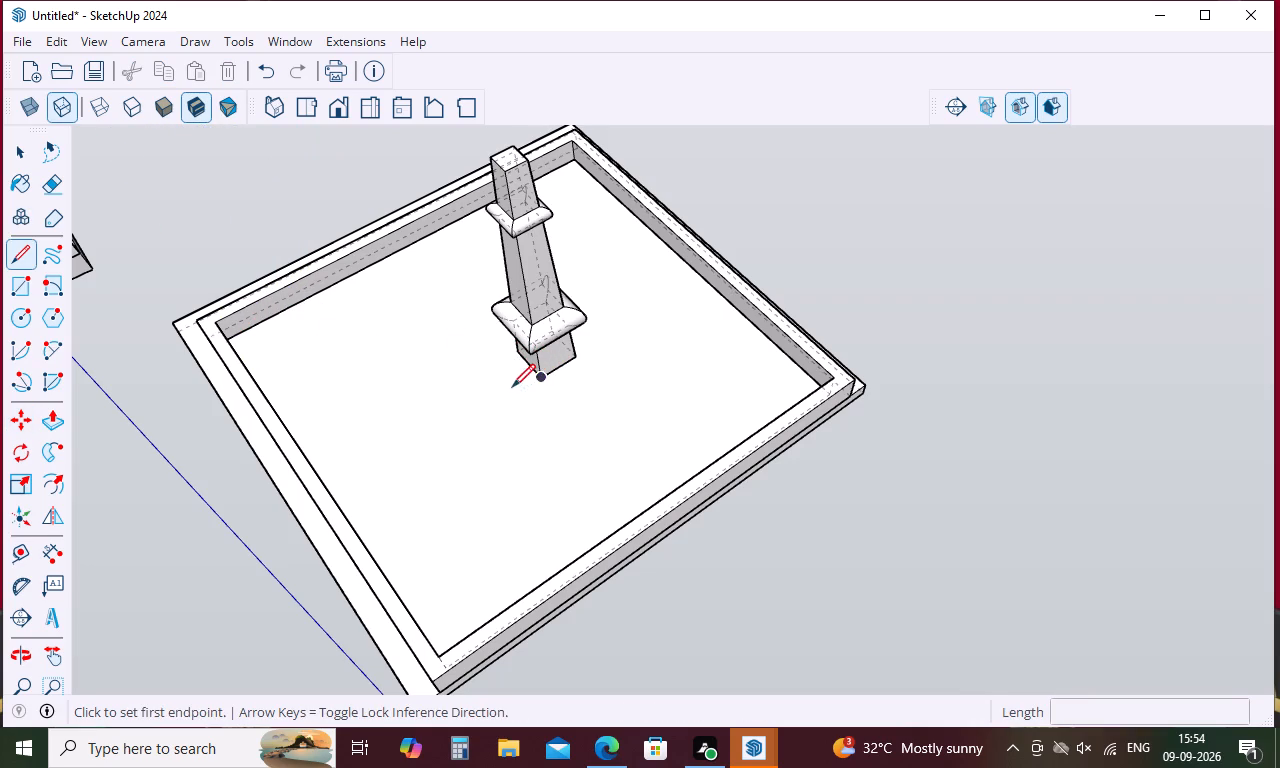
Move the leg component by its base corner to the near corner of the square table's frame.
key("space")
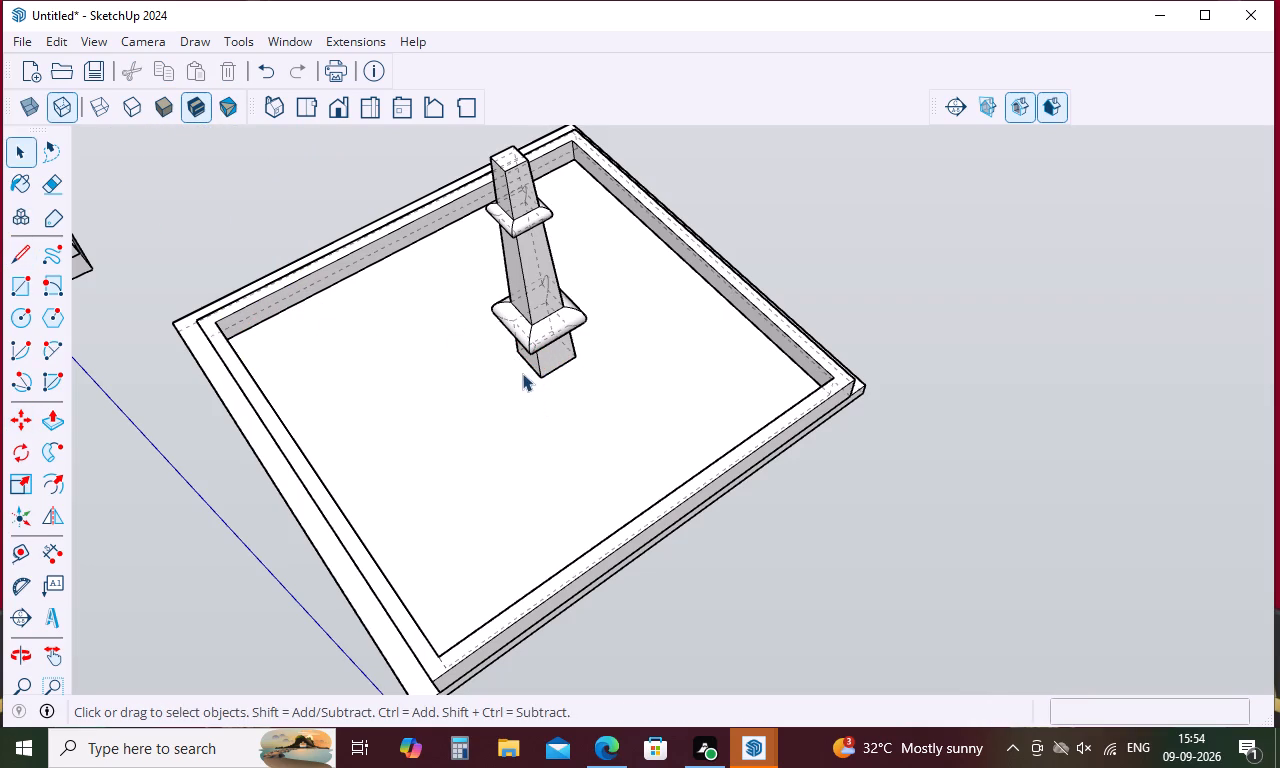
key("m")
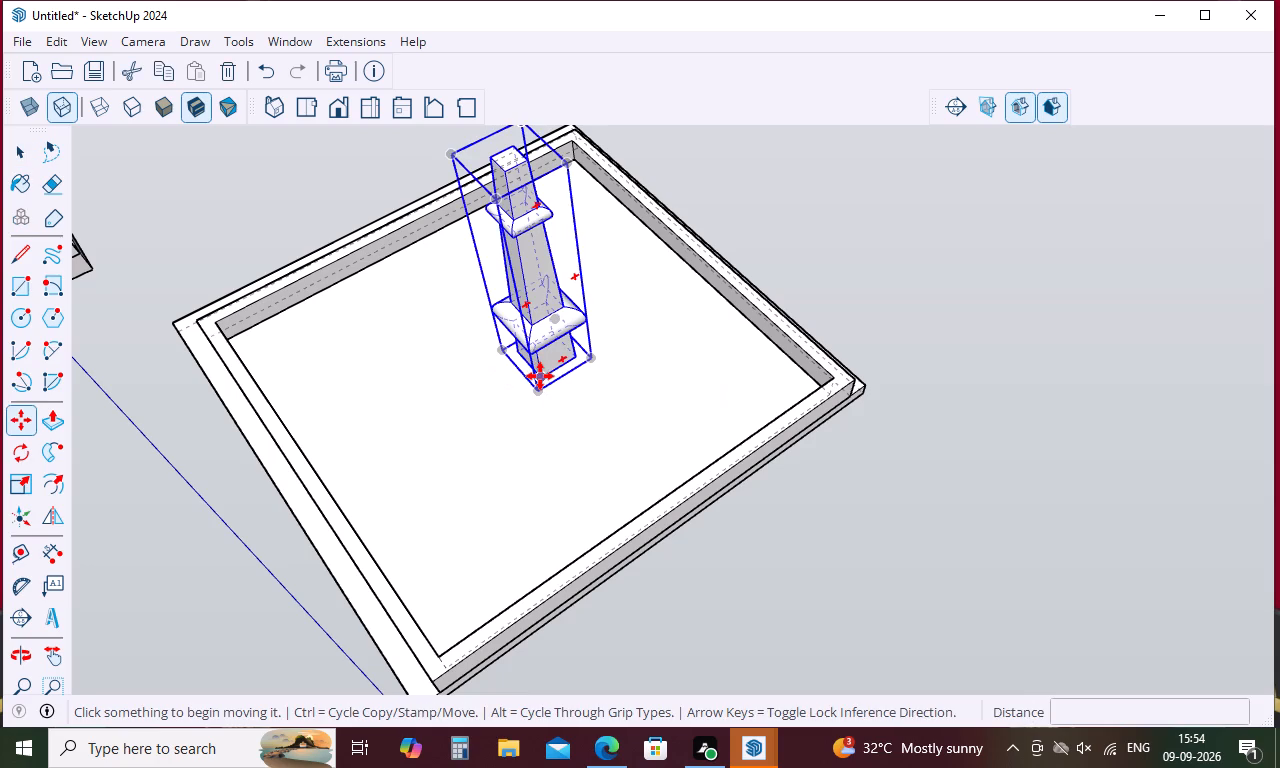
left_click(542, 380)
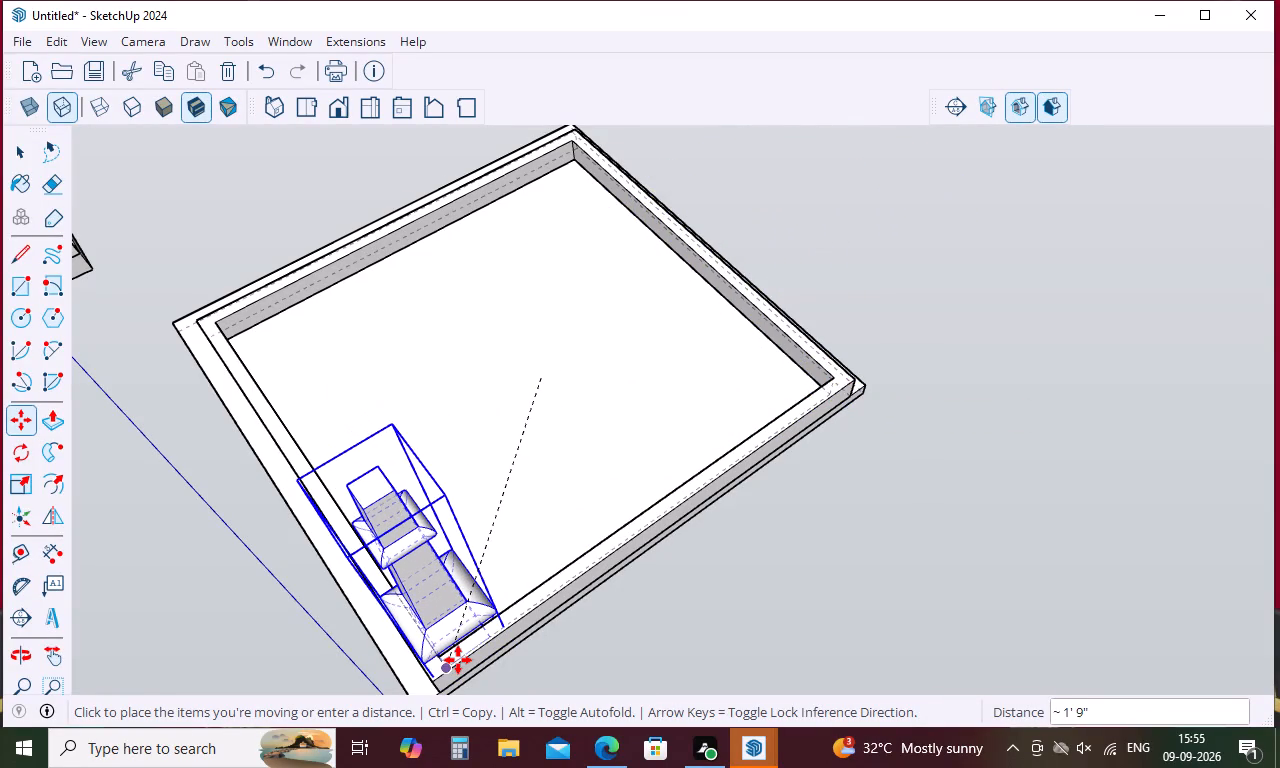
left_click(458, 660)
key("space")
Examine the leg's placement at the frame's corner from the side and above.
scroll(671, 538, "down", 4)
middle_click_drag(675, 540, 545, 280)
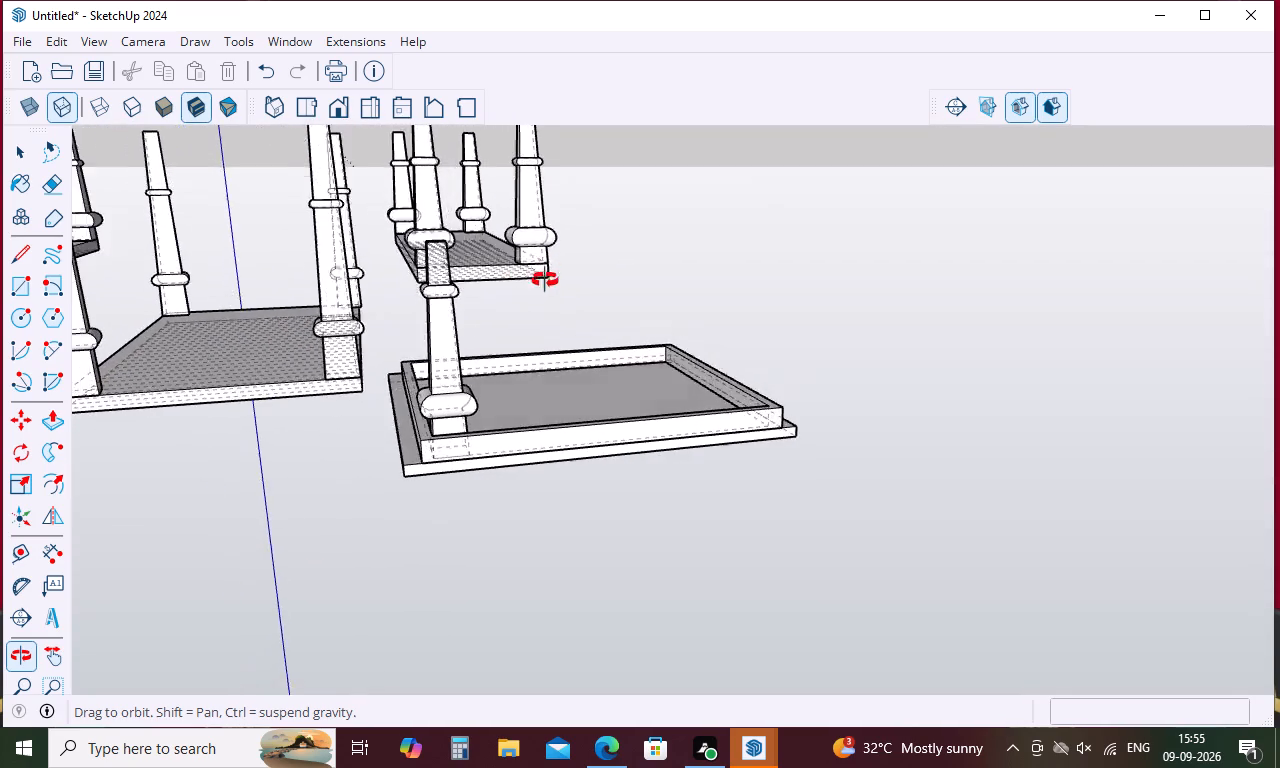
middle_click_drag(545, 280, 444, 448)
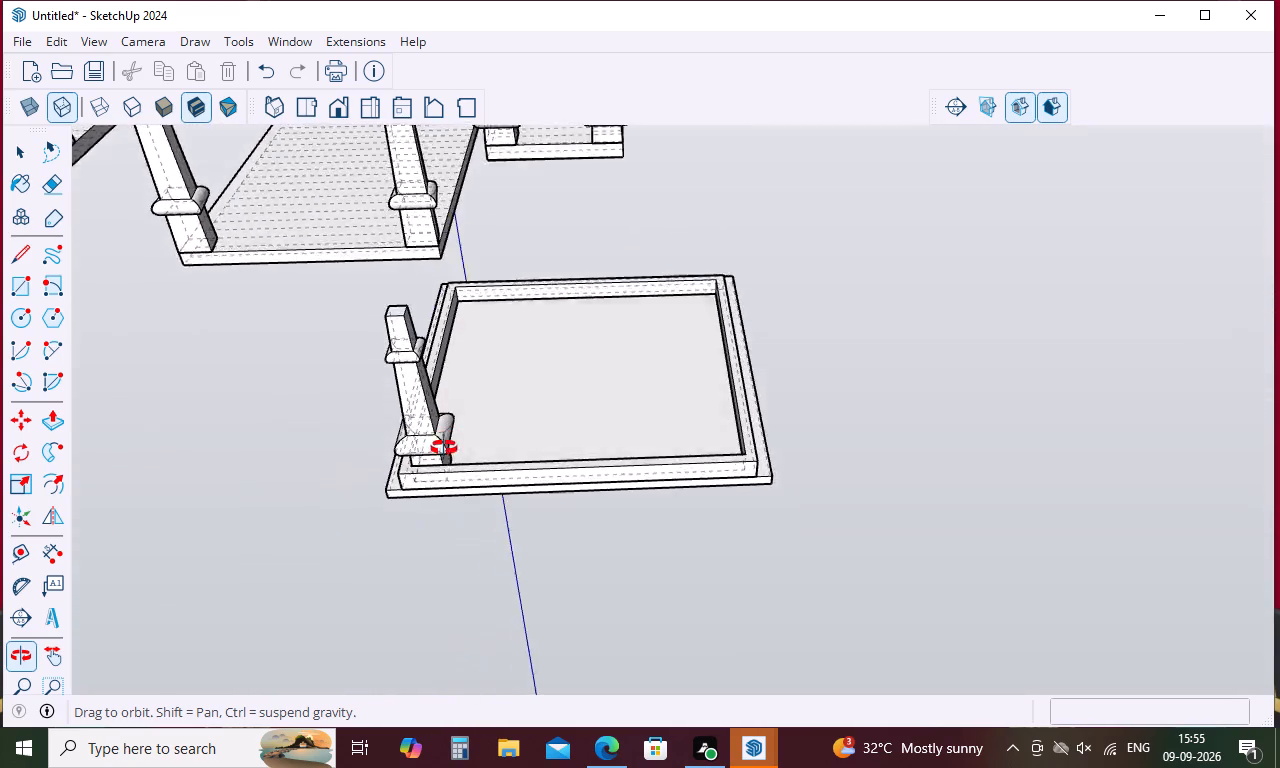
middle_click_drag(444, 448, 431, 496)
middle_click_drag(474, 436, 283, 496)
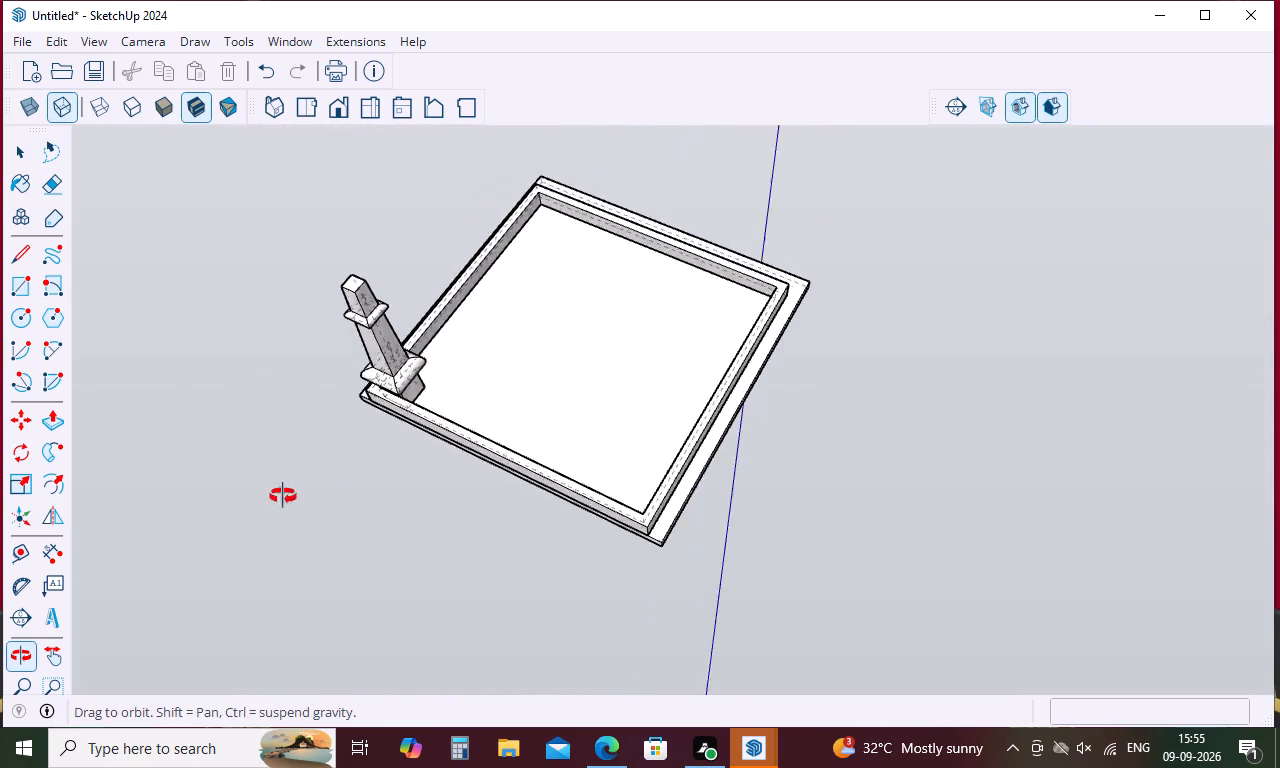
middle_click_drag(283, 496, 257, 496)
middle_click_drag(605, 400, 286, 448)
scroll(621, 371, "down", 3)
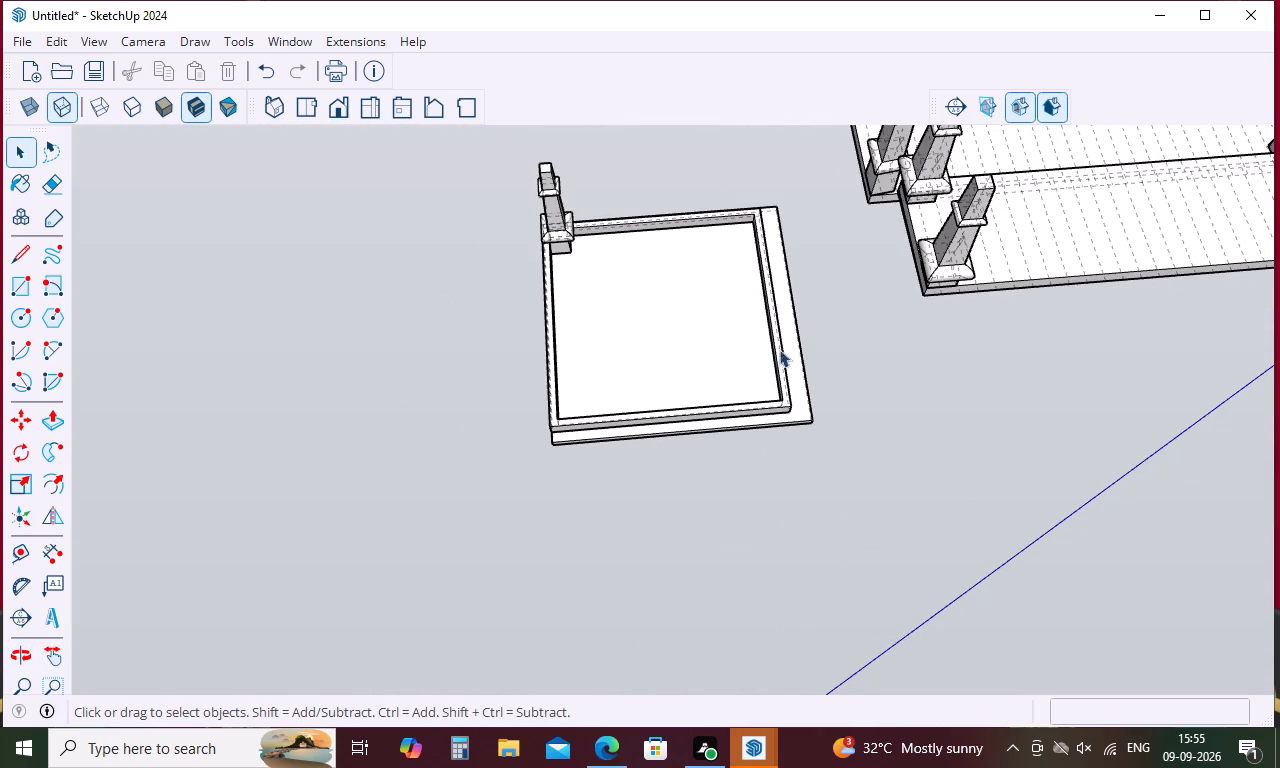
Move the whole square table with its leg farther away from the slatted table and benches, and deselect it.
key("space")
left_click_drag(827, 184, 310, 431)
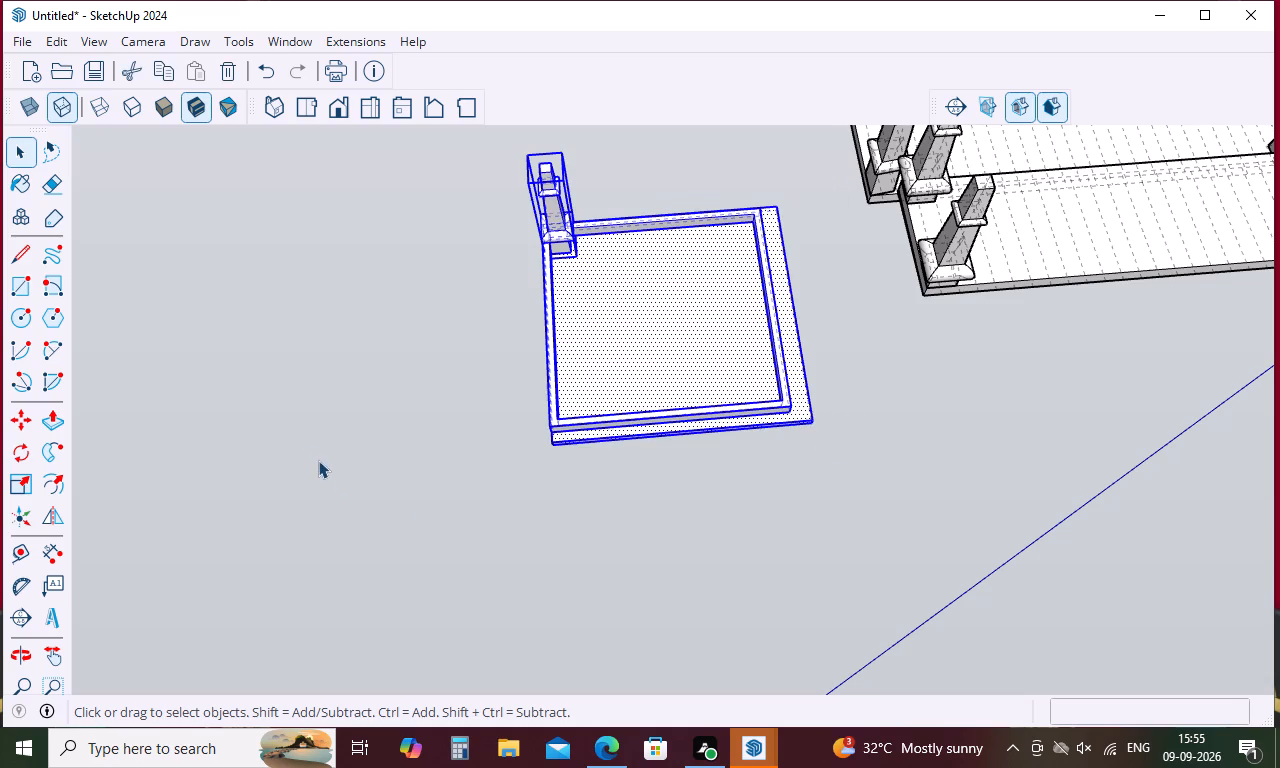
key("m")
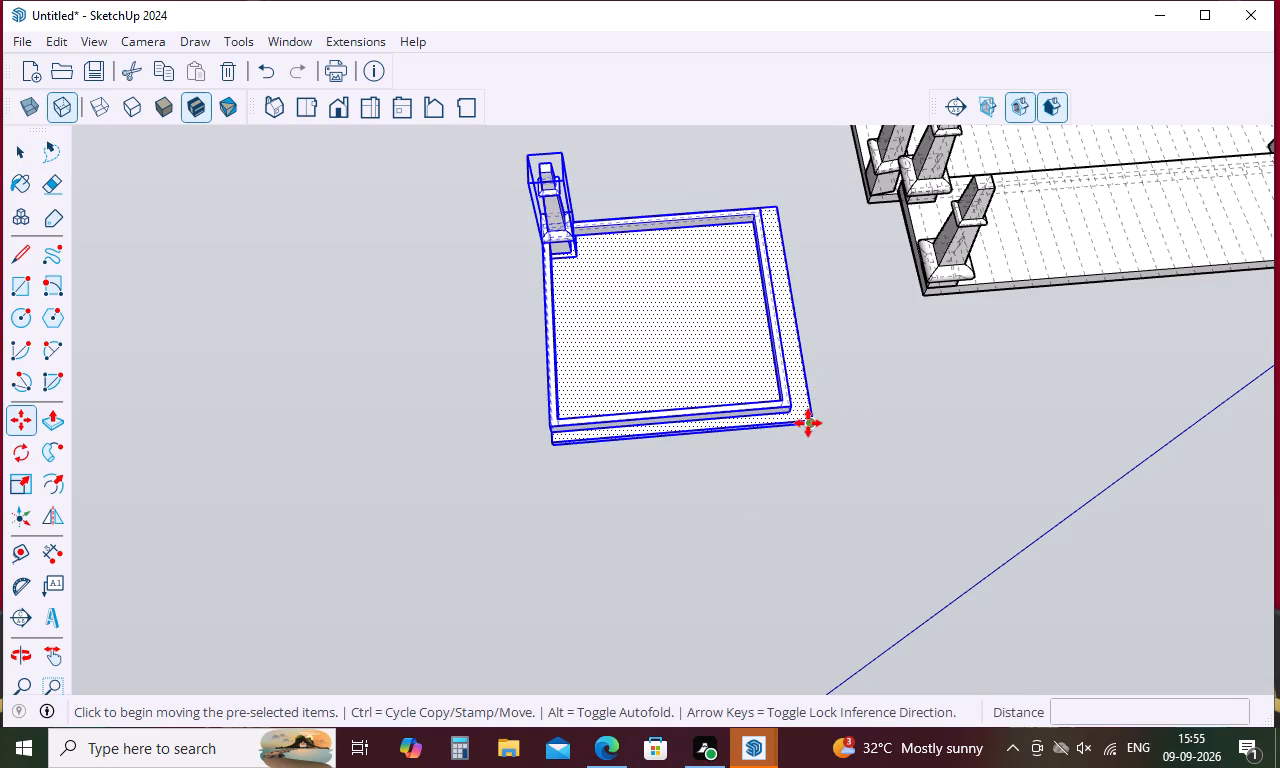
left_click(808, 423)
left_click(319, 509)
scroll(542, 416, "down", 4)
middle_click_drag(595, 391, 593, 435)
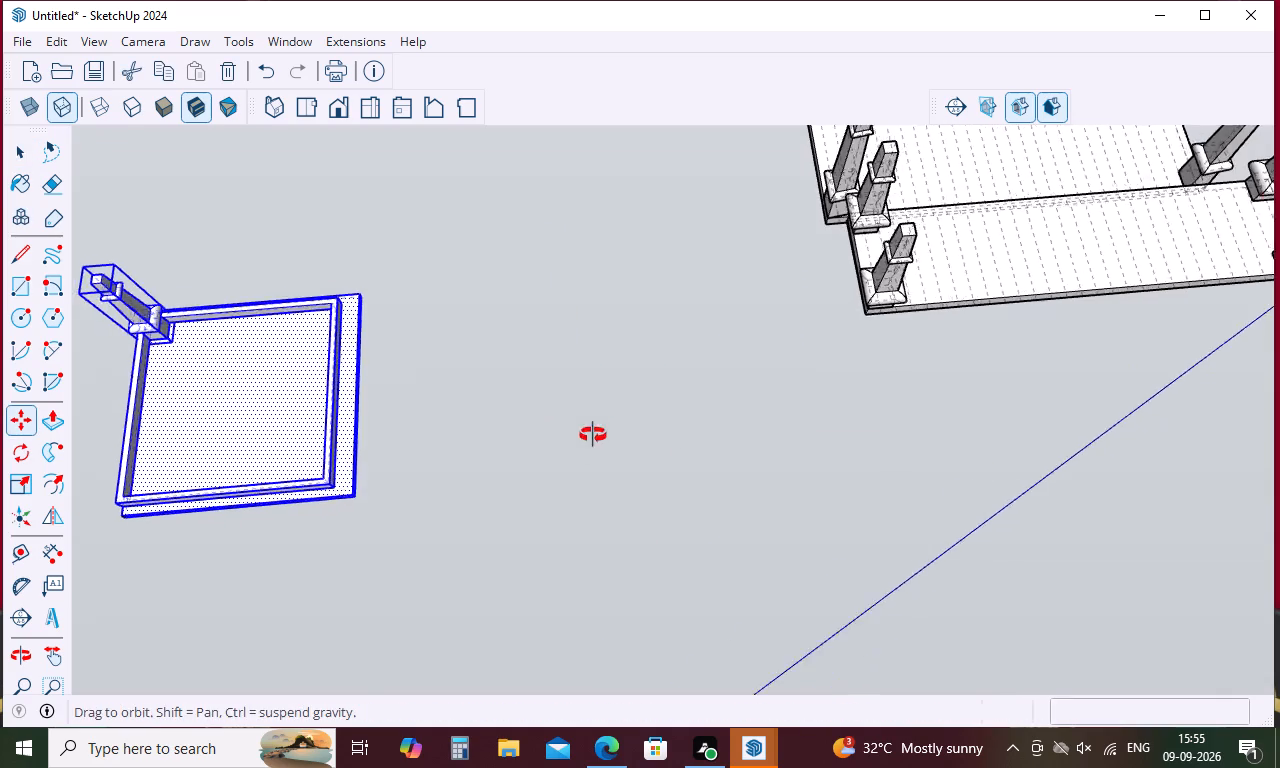
middle_click_drag(593, 435, 361, 441)
scroll(402, 313, "down", 4)
key("space")
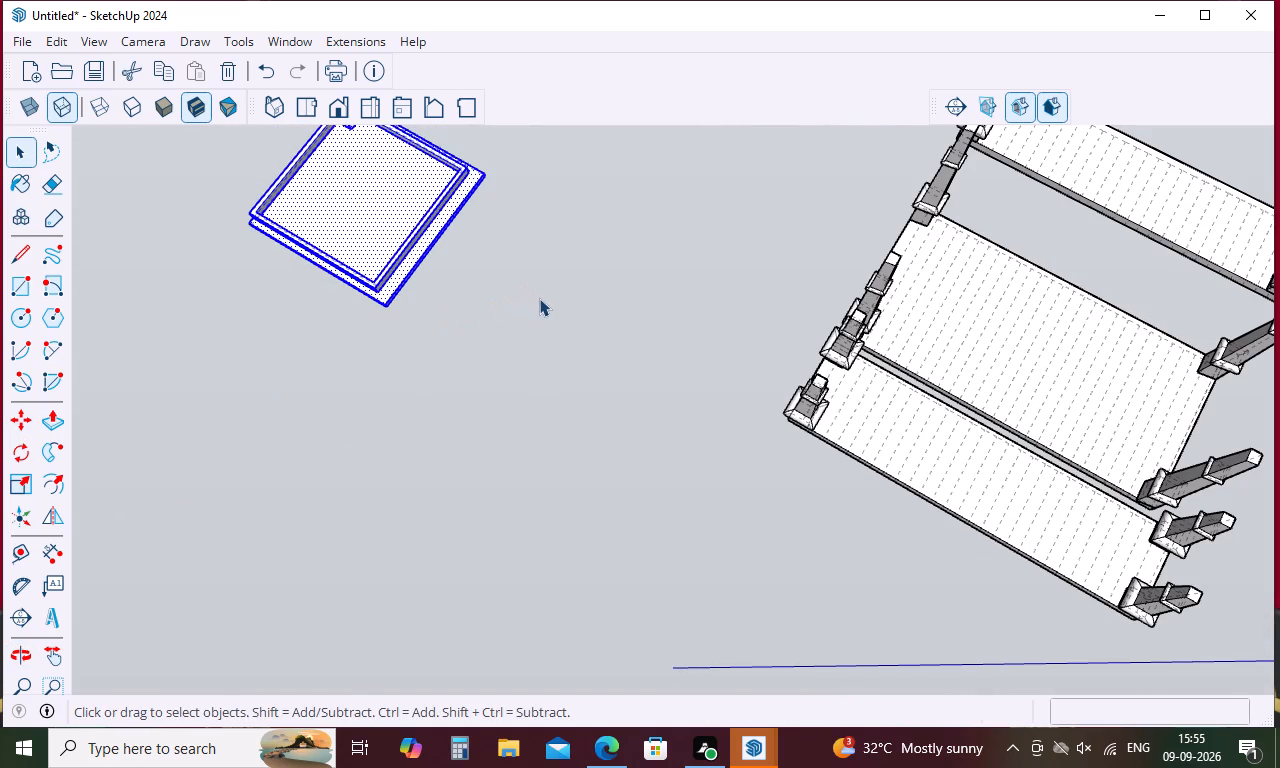
left_click(536, 358)
Examine the square table and its leg from above and the side, alongside the slatted table and benches.
scroll(563, 327, "down", 5)
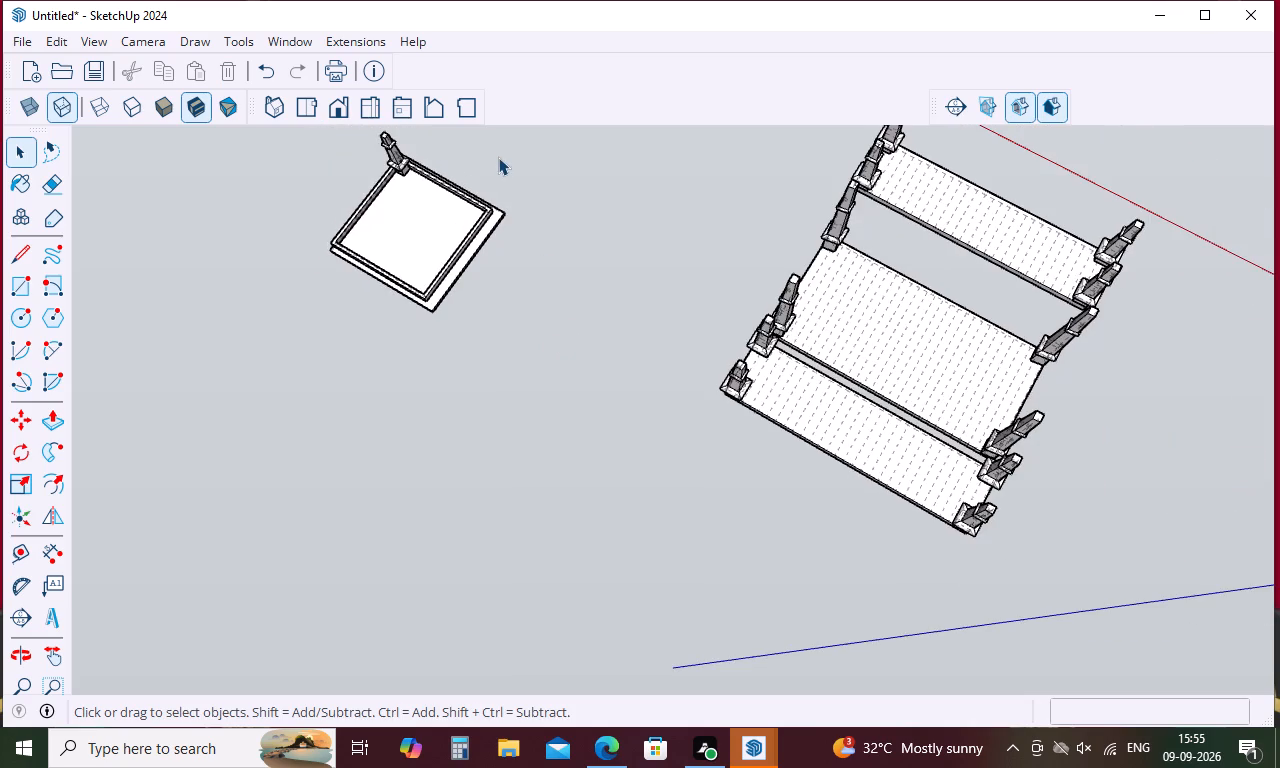
middle_click_drag(495, 165, 454, 214)
scroll(445, 176, "down", 9)
scroll(438, 125, "up", 5)
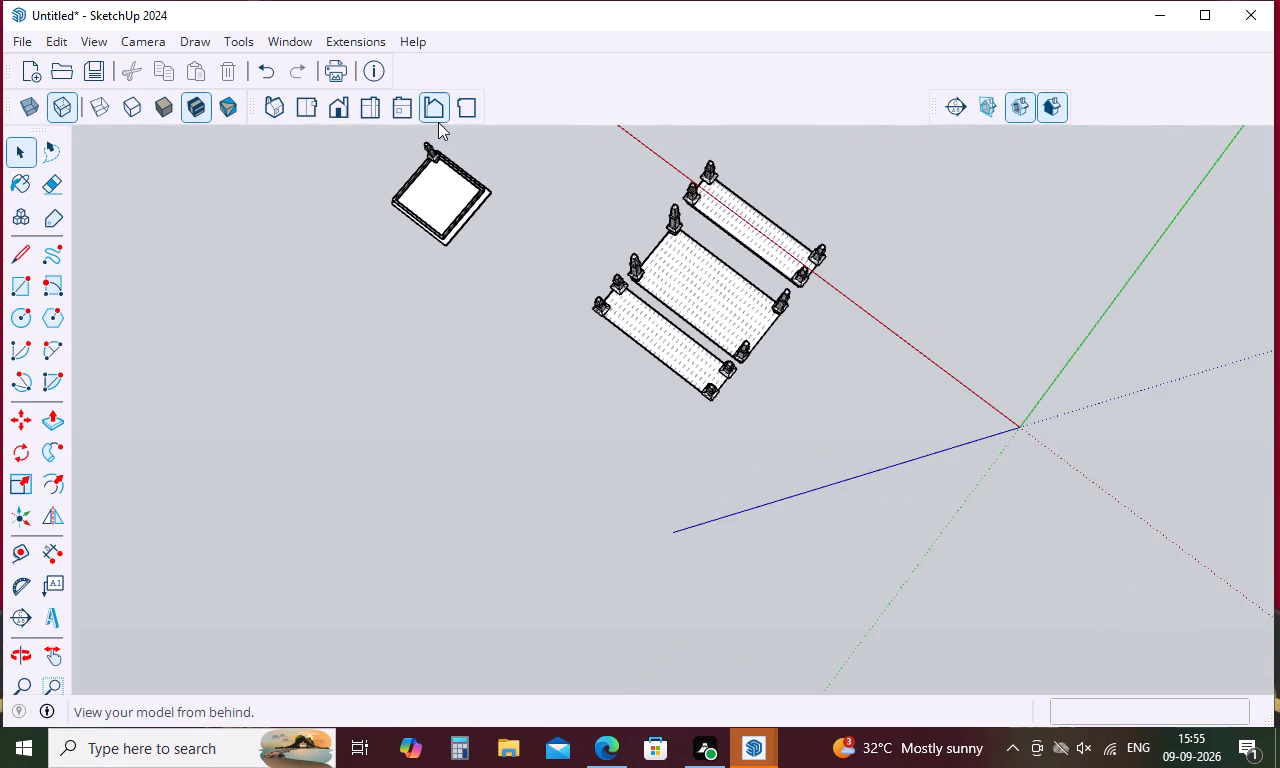
scroll(438, 121, "up", 18)
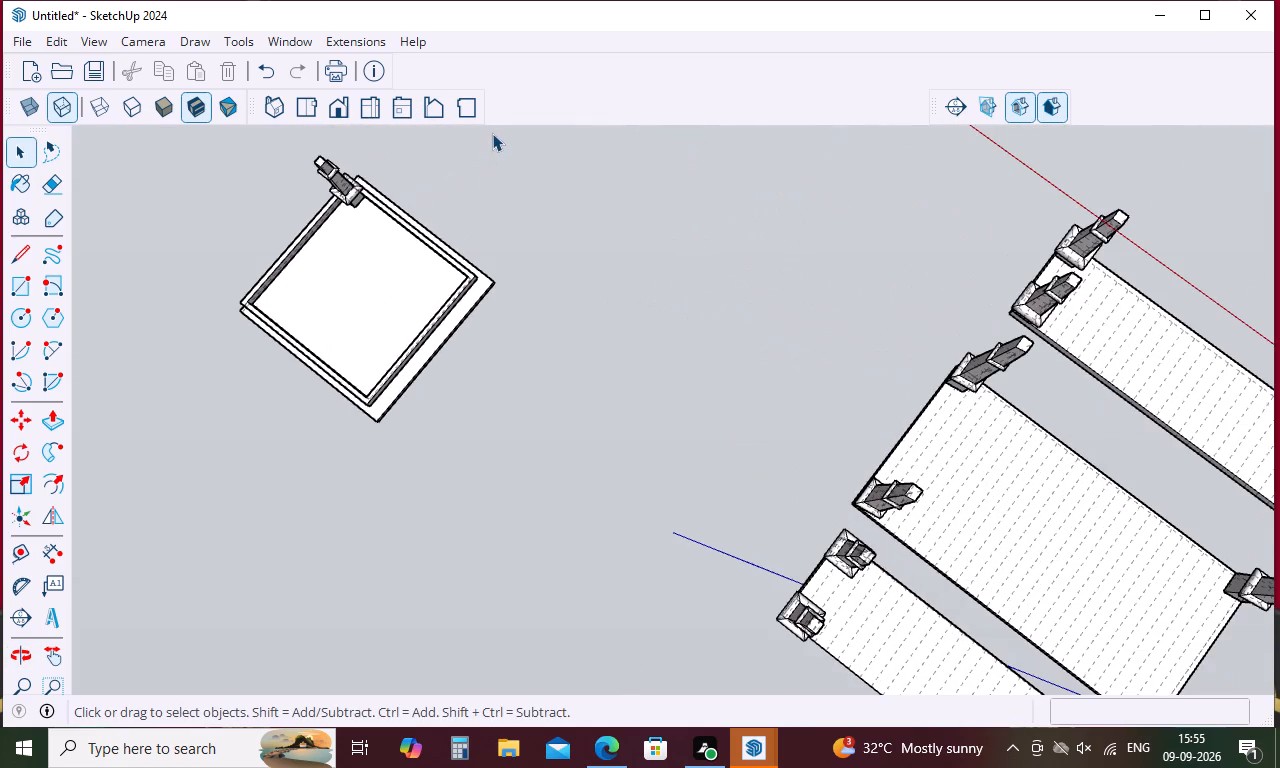
scroll(484, 167, "up", 4)
middle_click_drag(483, 167, 500, 152)
middle_click_drag(483, 512, 480, 490)
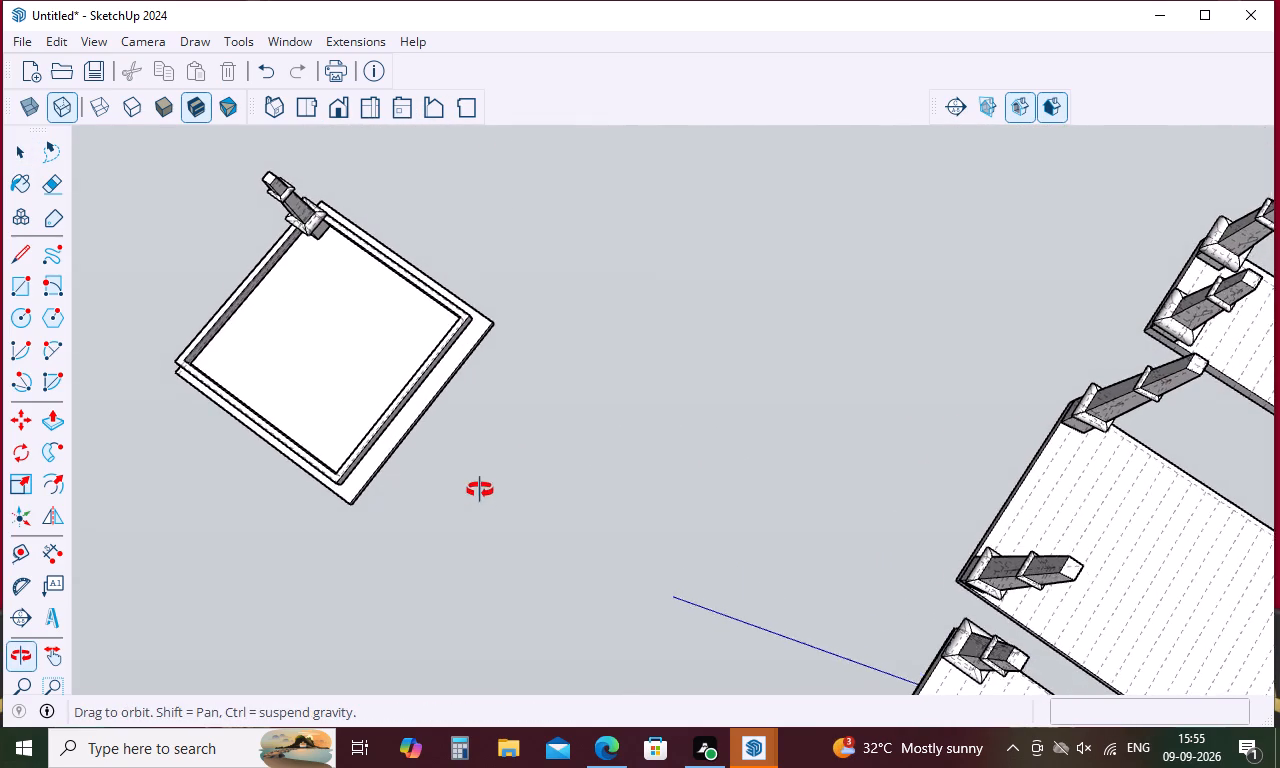
middle_click_drag(480, 490, 504, 368)
middle_click_drag(504, 570, 520, 457)
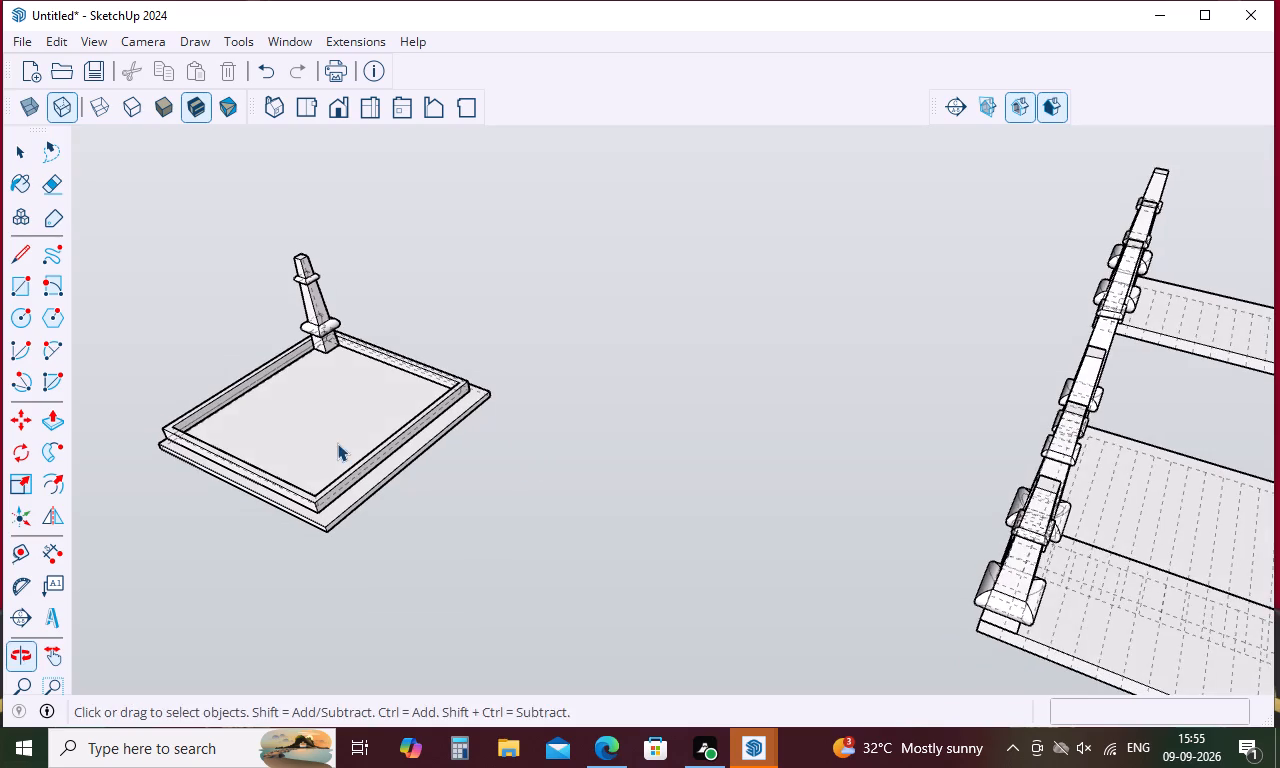
middle_click_drag(337, 449, 594, 525)
middle_click_drag(564, 506, 625, 351)
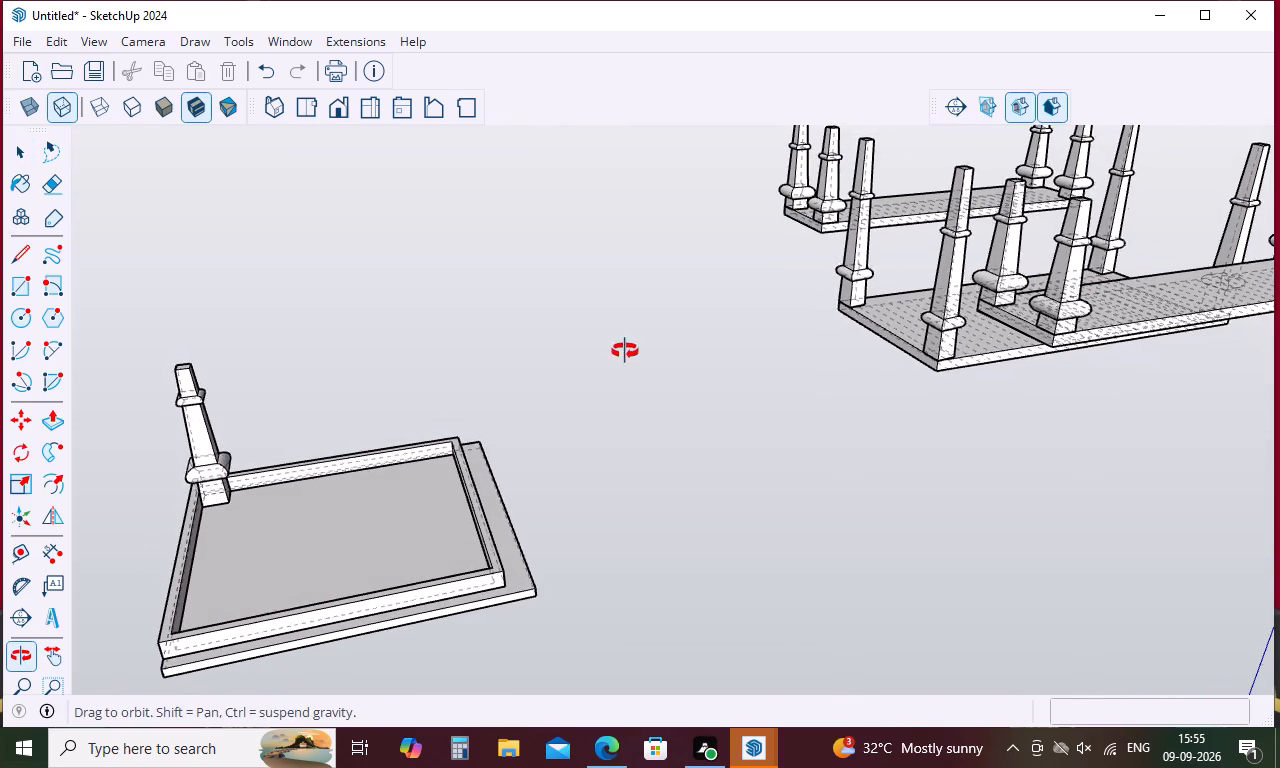
middle_click_drag(625, 351, 625, 352)
Move the leg from its corner of the square table's frame to the diagonally opposite inner corner, about 3' 4" away.
key("space")
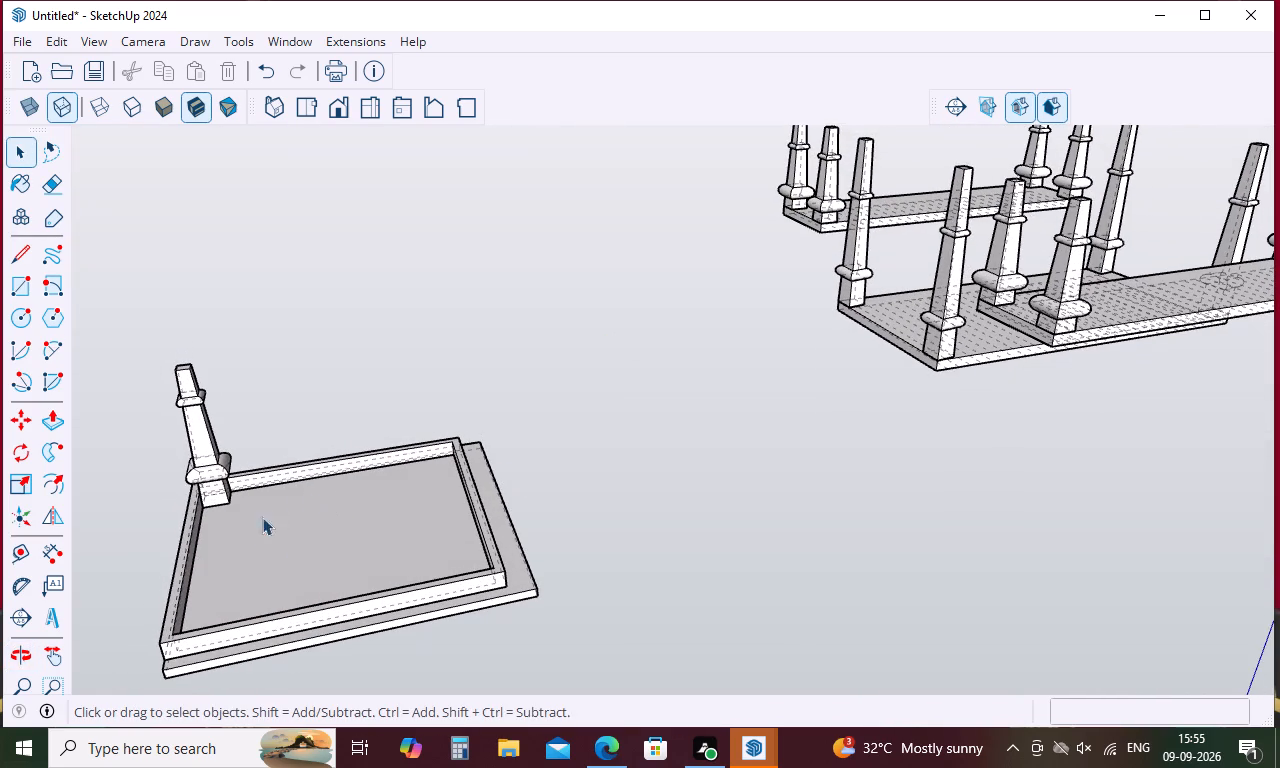
key("m")
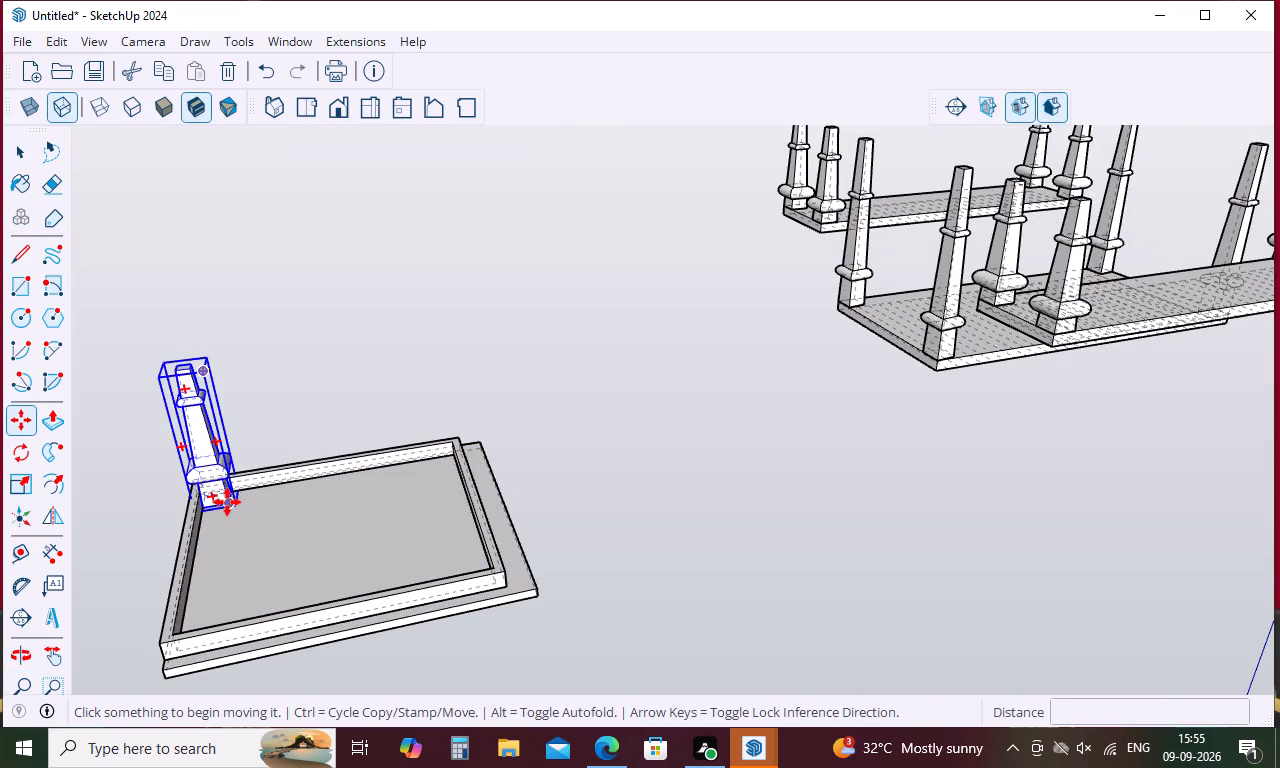
scroll(230, 502, "up", 5)
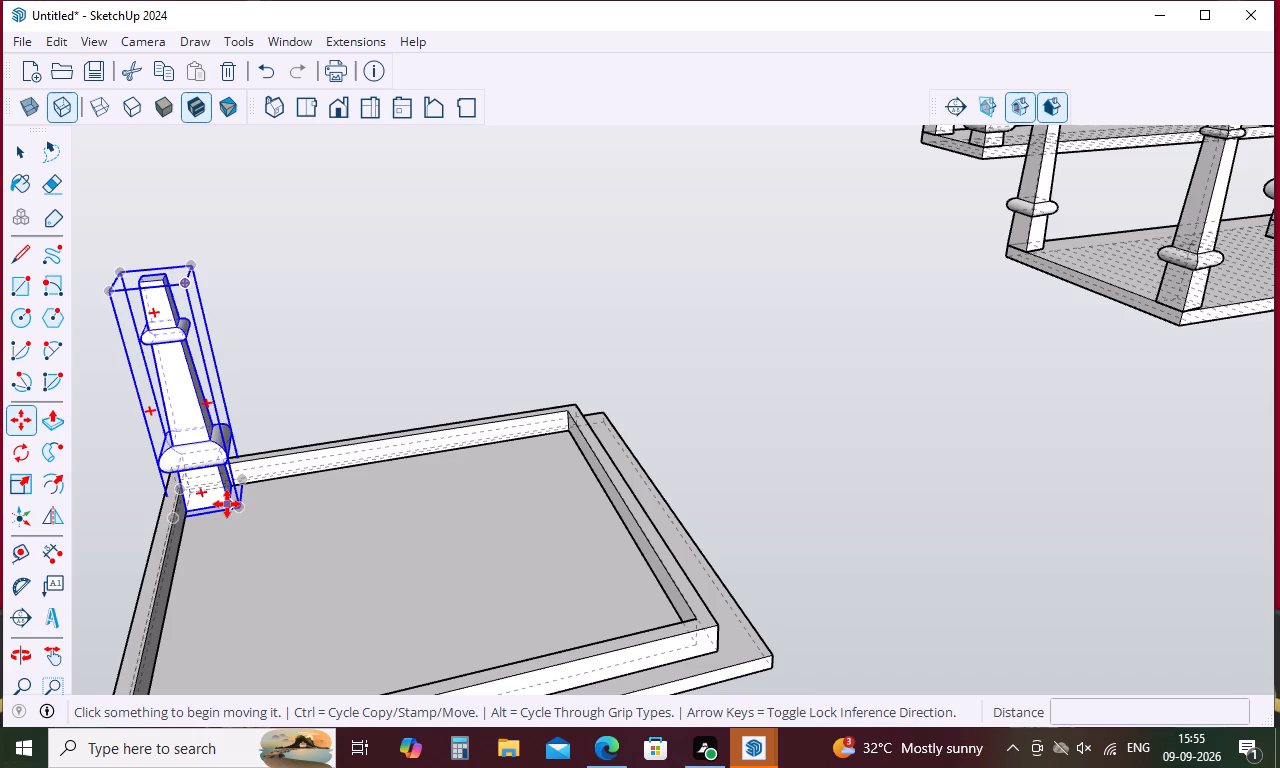
left_click(227, 504)
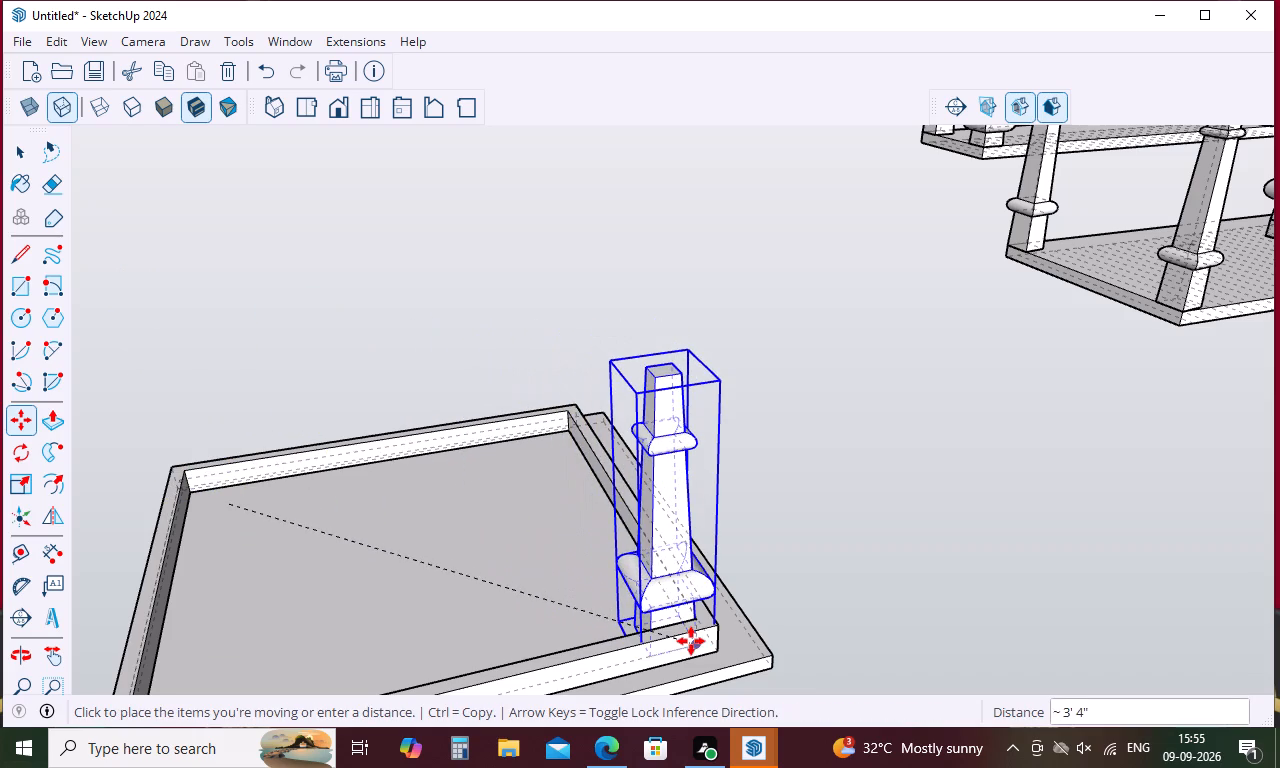
left_click(691, 641)
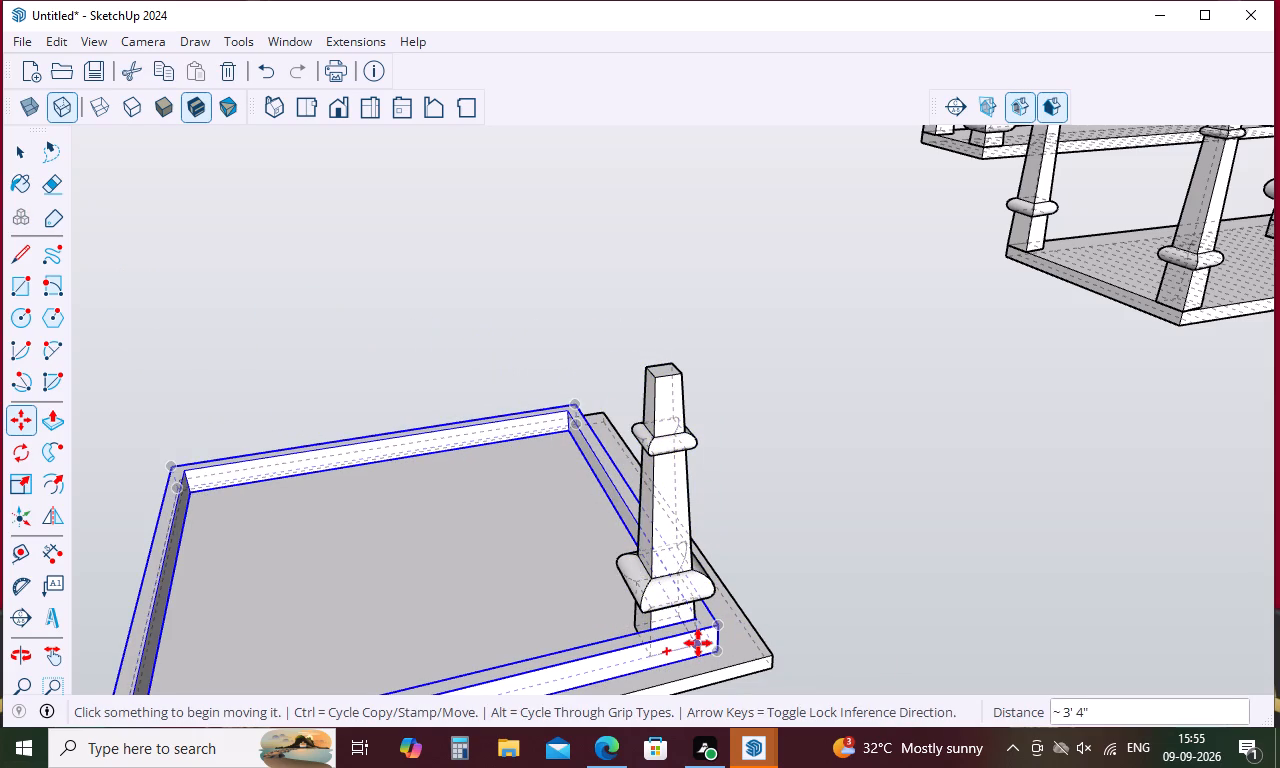
left_click(631, 625)
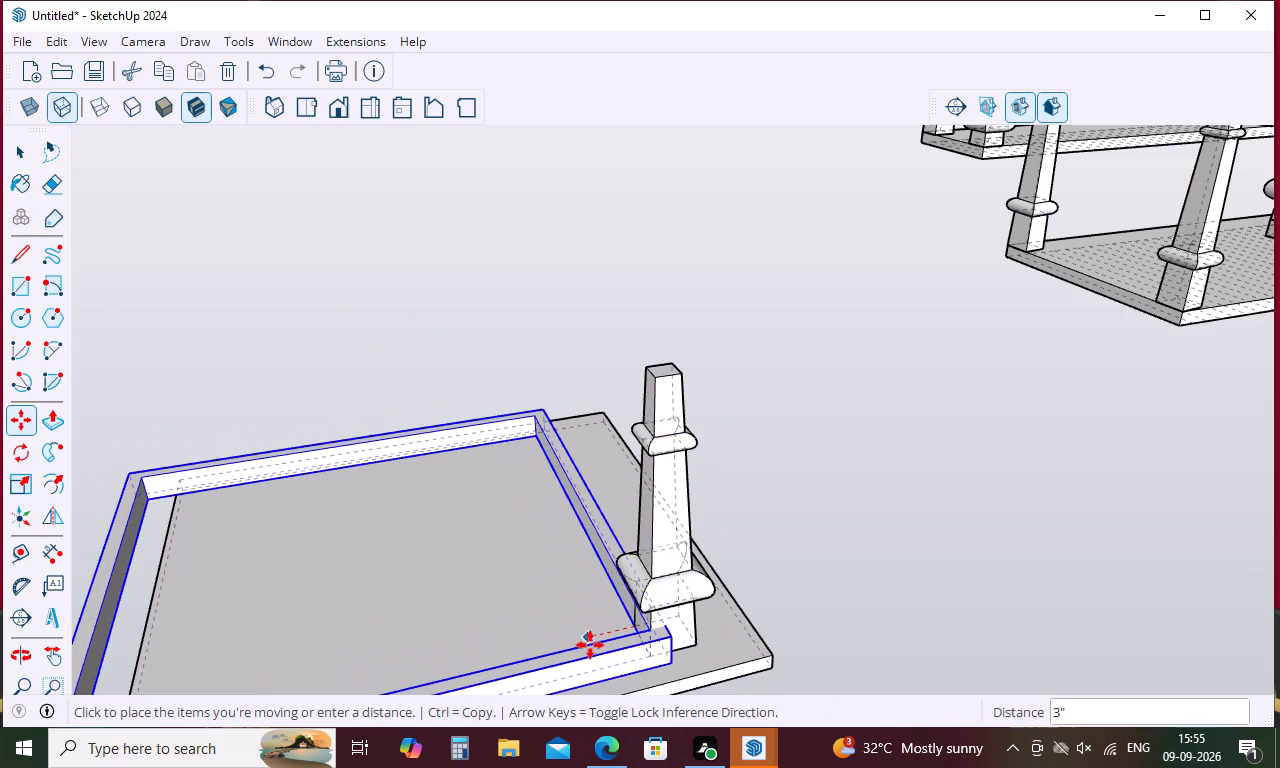
key("Escape")
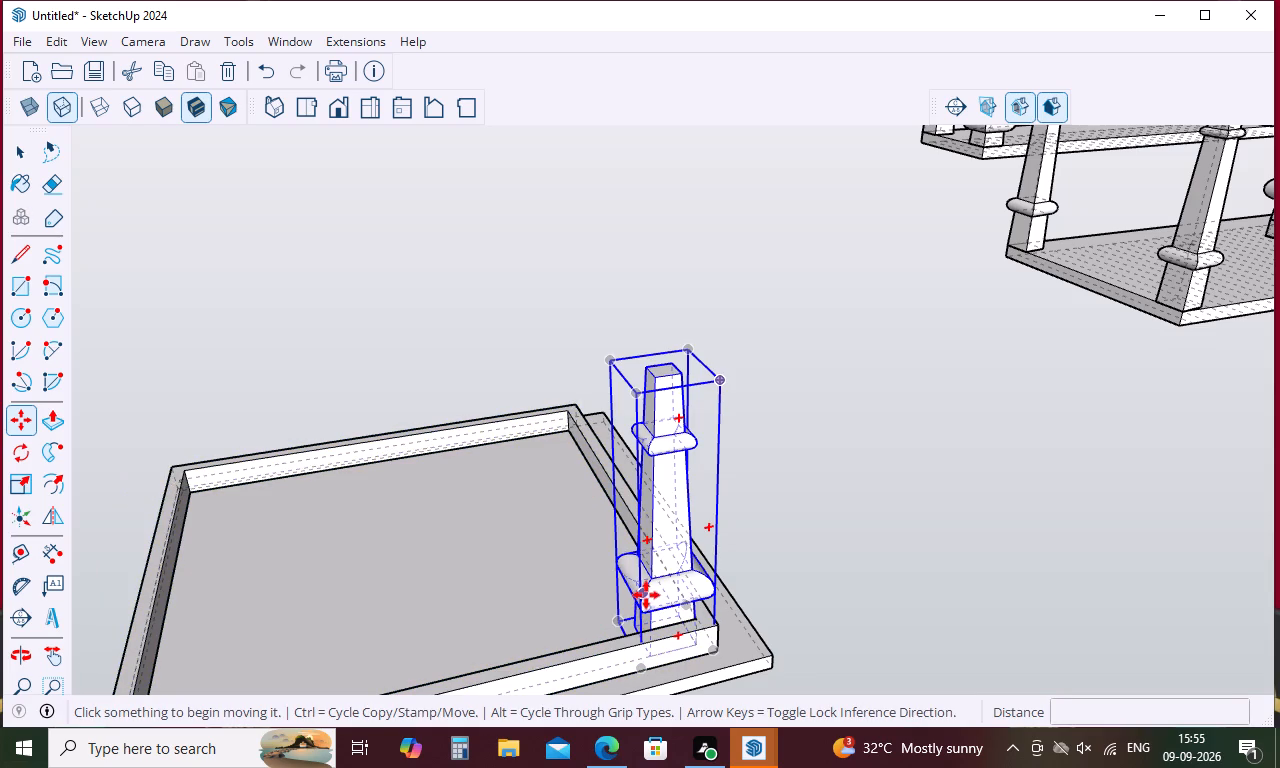
Copy the leg back diagonally to the frame corner it came from, snapping to the frame's corner endpoint.
left_click(632, 628)
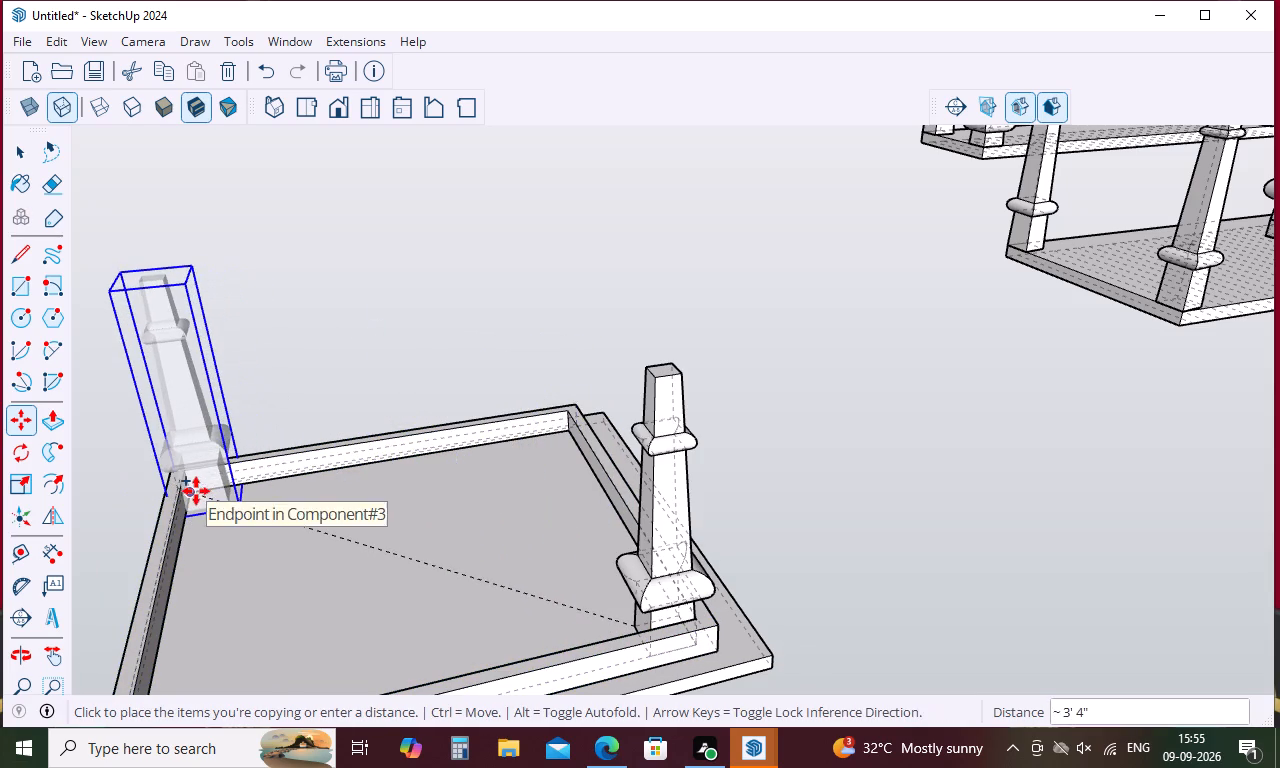
middle_click_drag(340, 526, 599, 472)
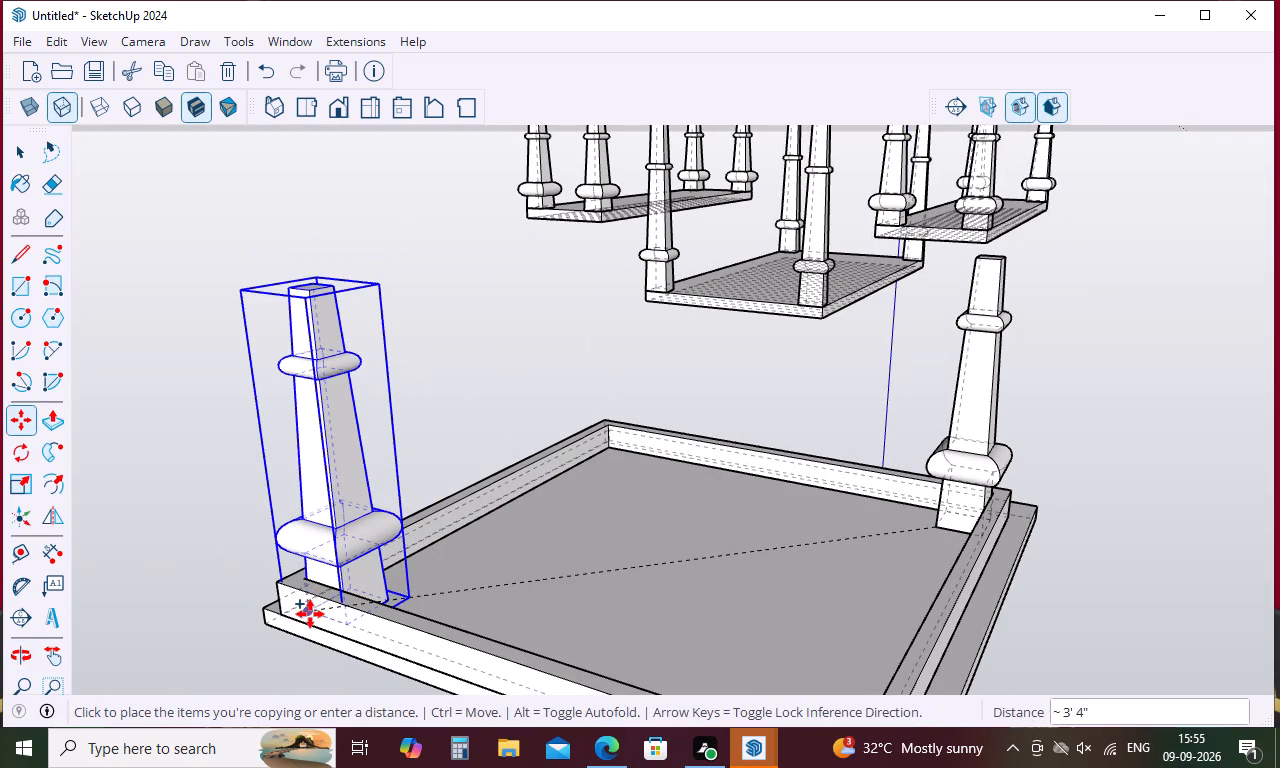
left_click(309, 614)
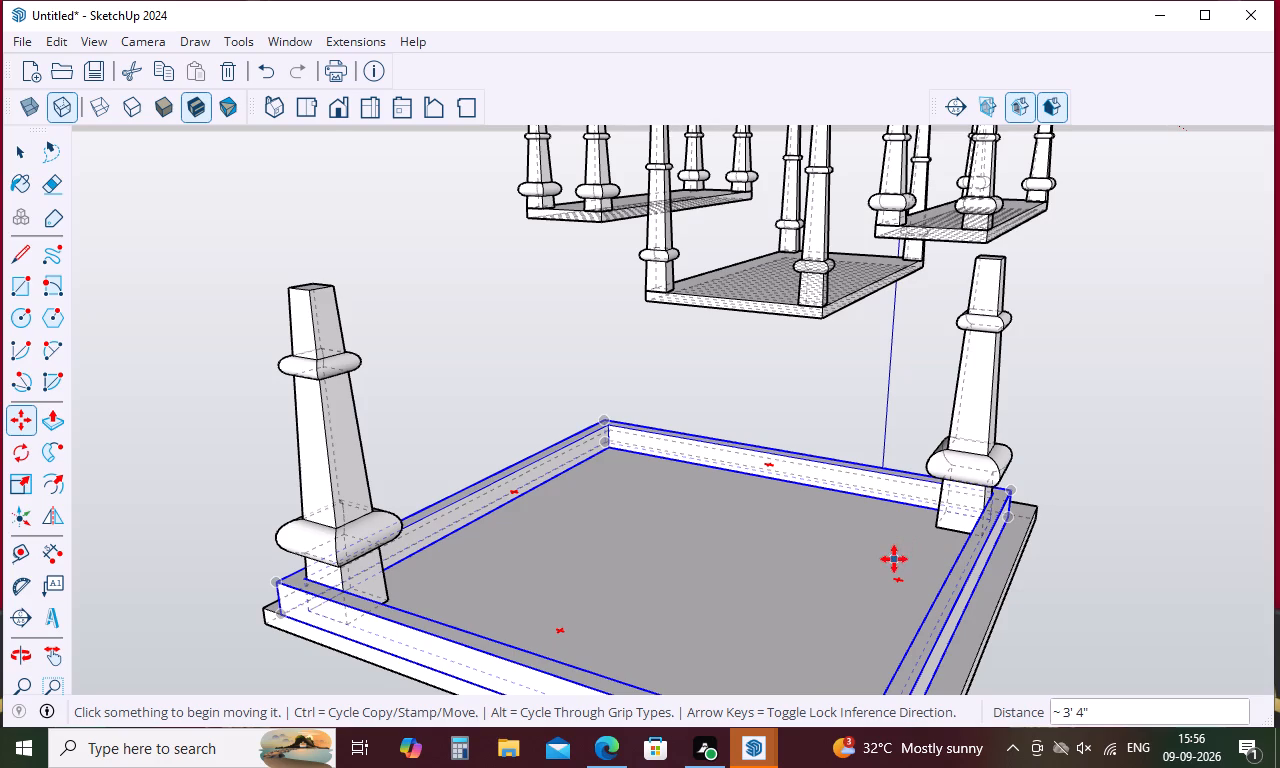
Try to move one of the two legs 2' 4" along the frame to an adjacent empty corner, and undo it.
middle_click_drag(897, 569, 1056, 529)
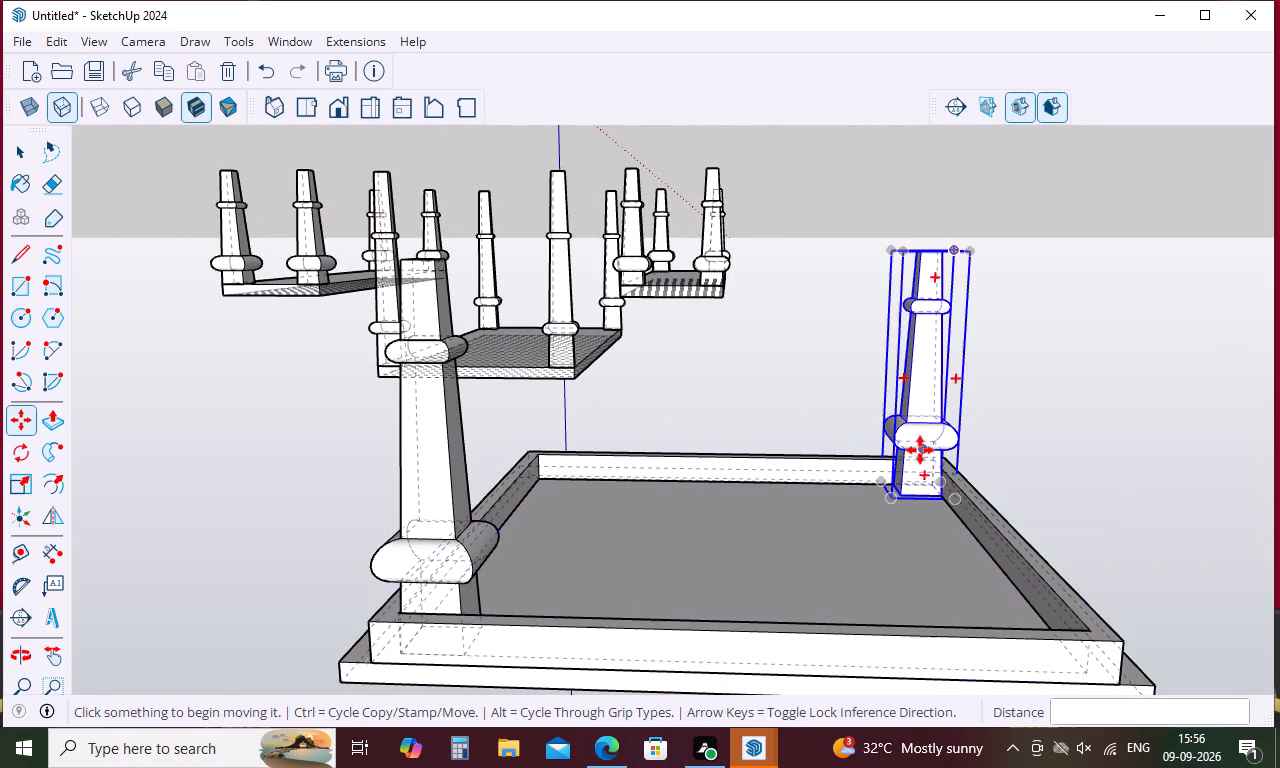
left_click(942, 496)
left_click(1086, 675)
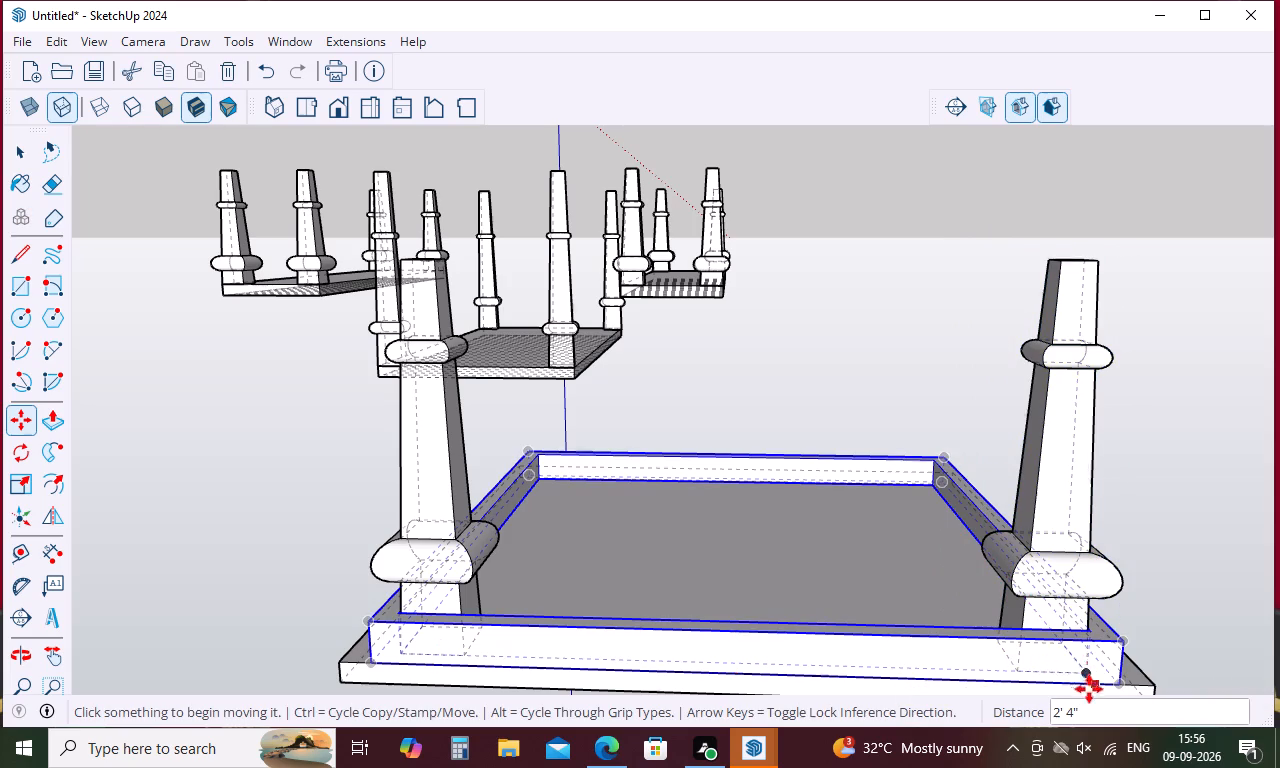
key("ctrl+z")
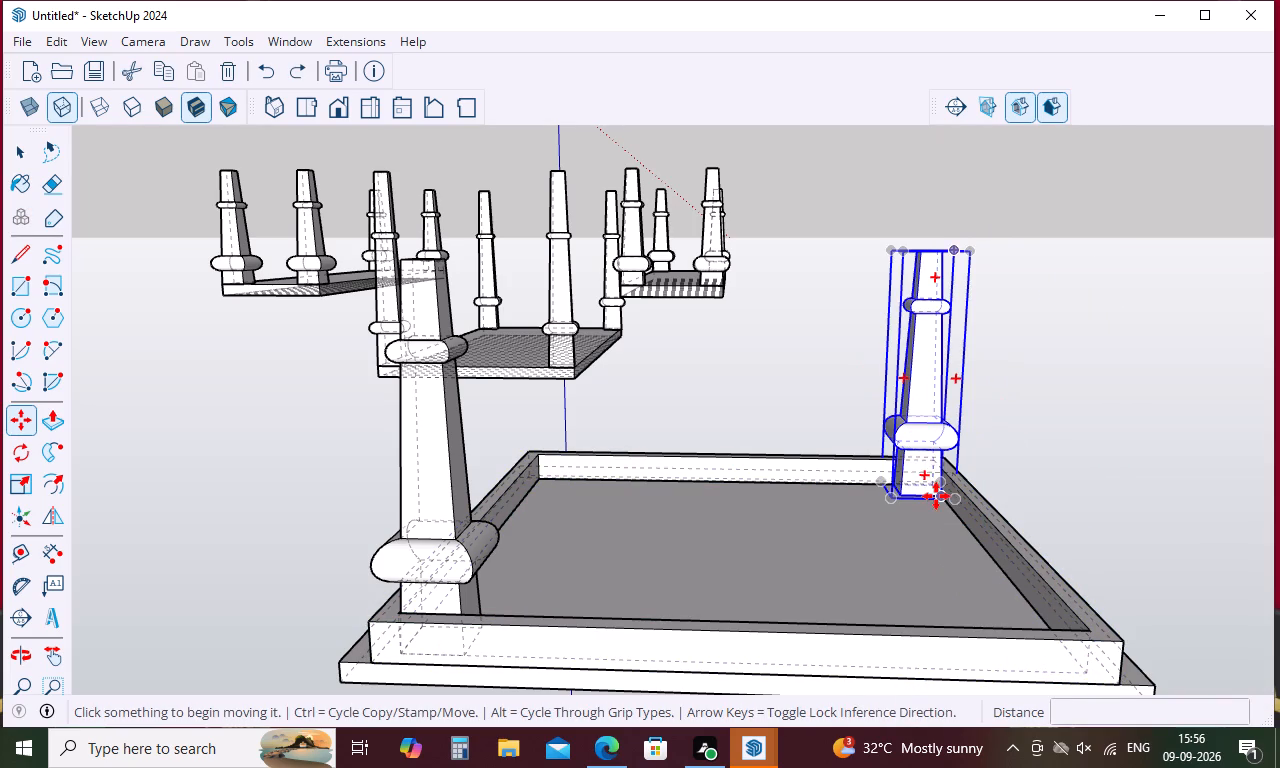
Copy that leg 2' 4" along the frame to the adjacent empty corner, snapping to the corner endpoint.
left_click(942, 496)
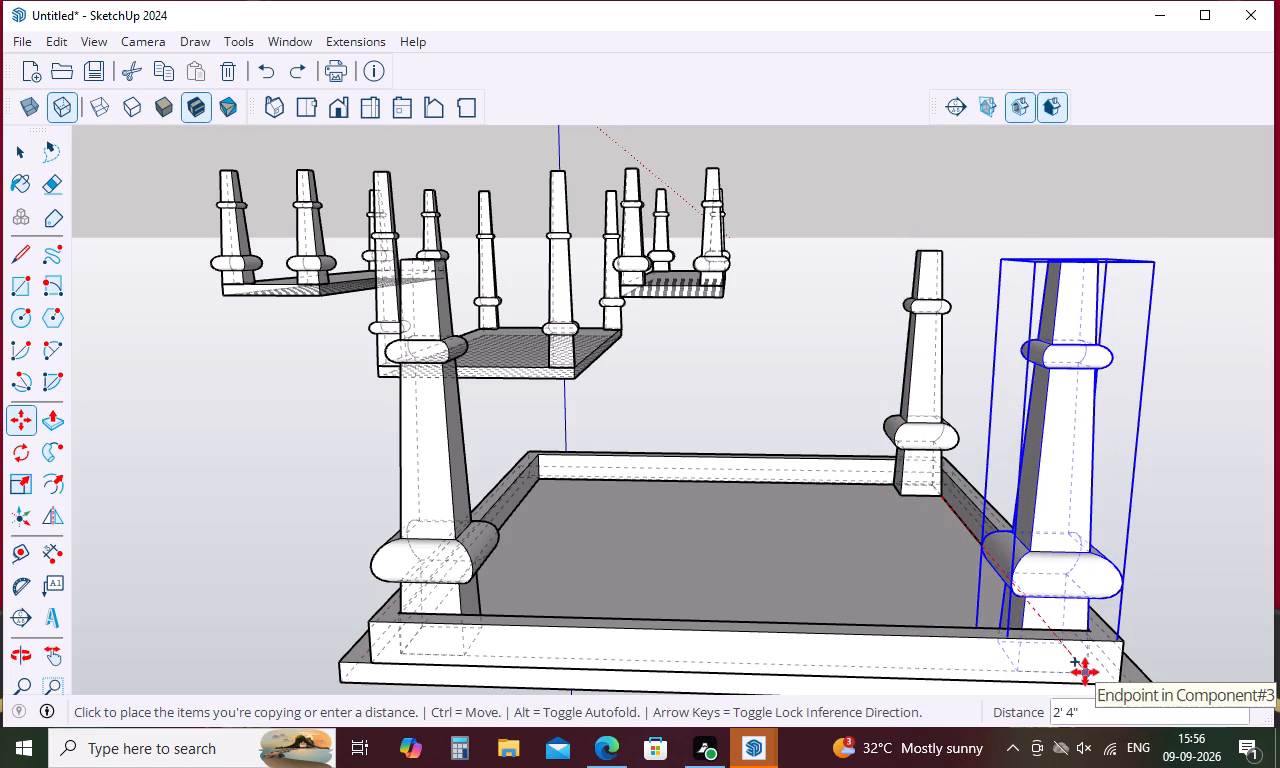
left_click(1086, 669)
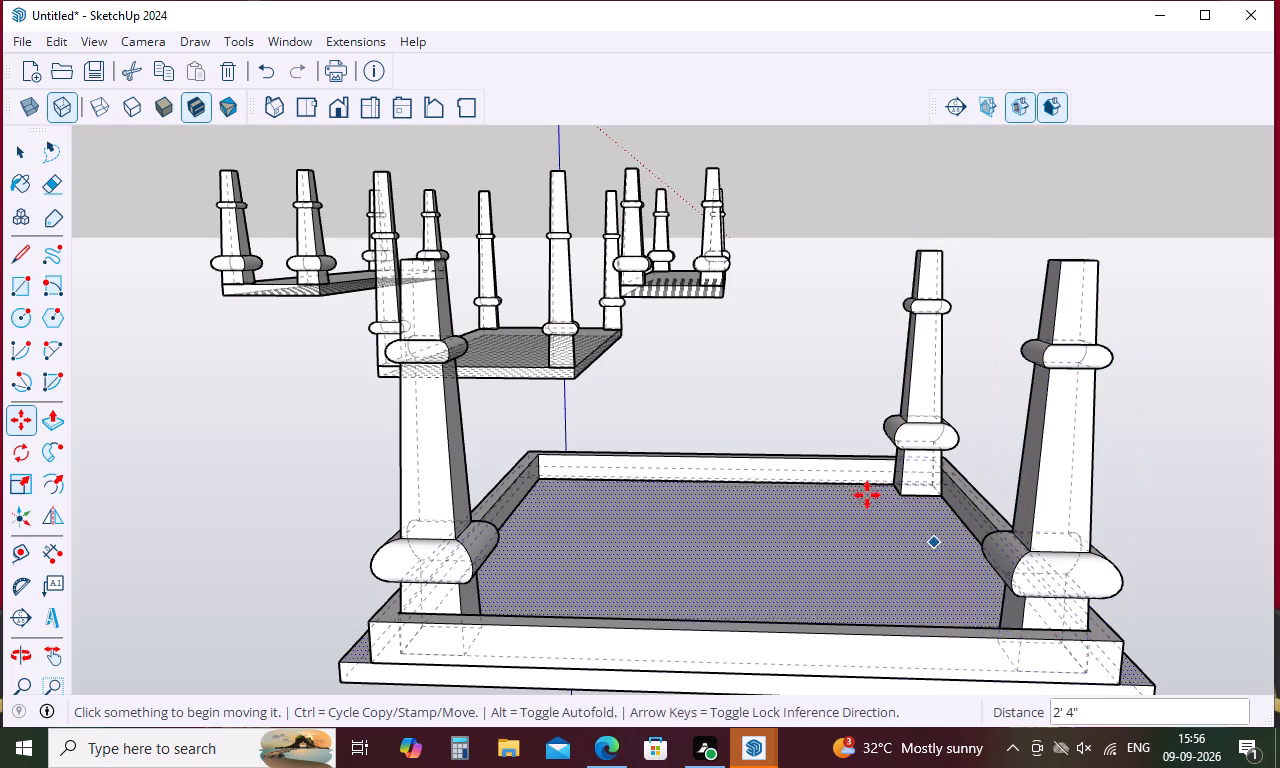
Copy a leg 2' 4" along the frame to the last empty corner, giving the square table its fourth leg.
middle_click_drag(866, 506, 368, 604)
middle_click_drag(527, 443, 491, 465)
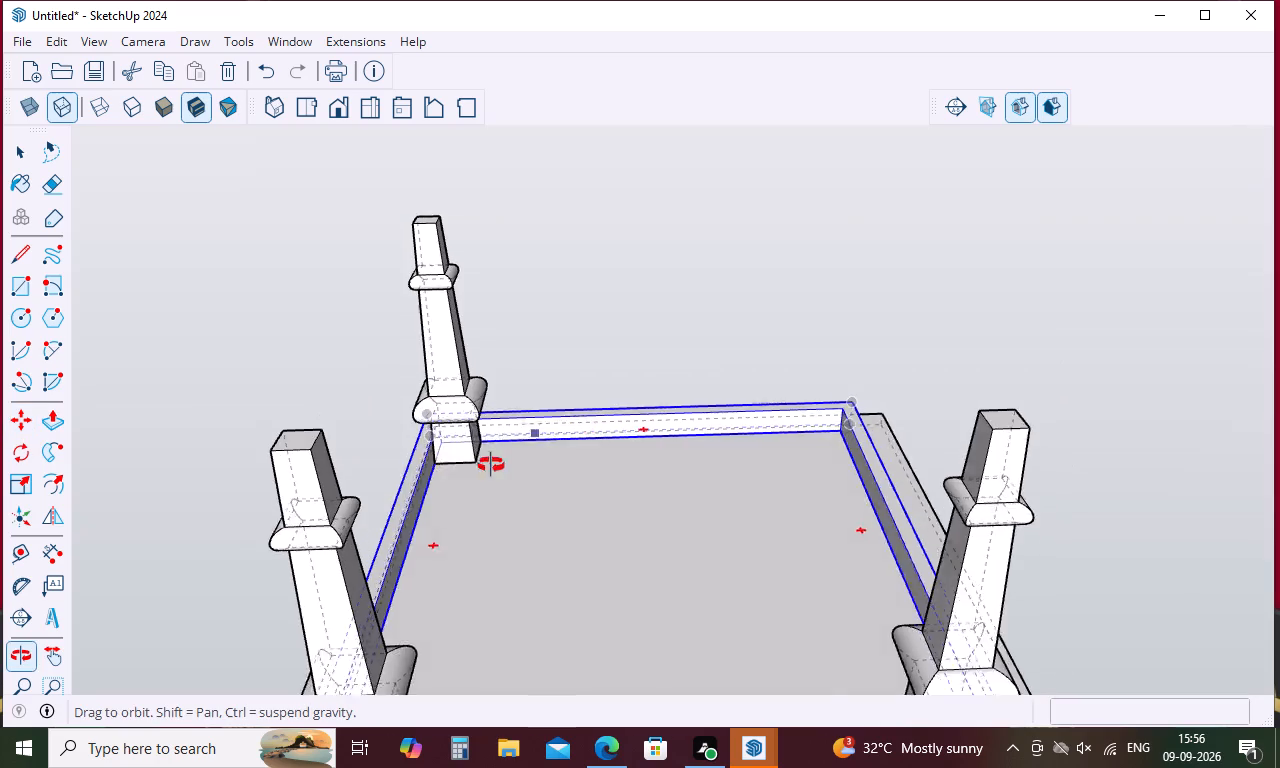
middle_click_drag(491, 465, 440, 466)
left_click(498, 422)
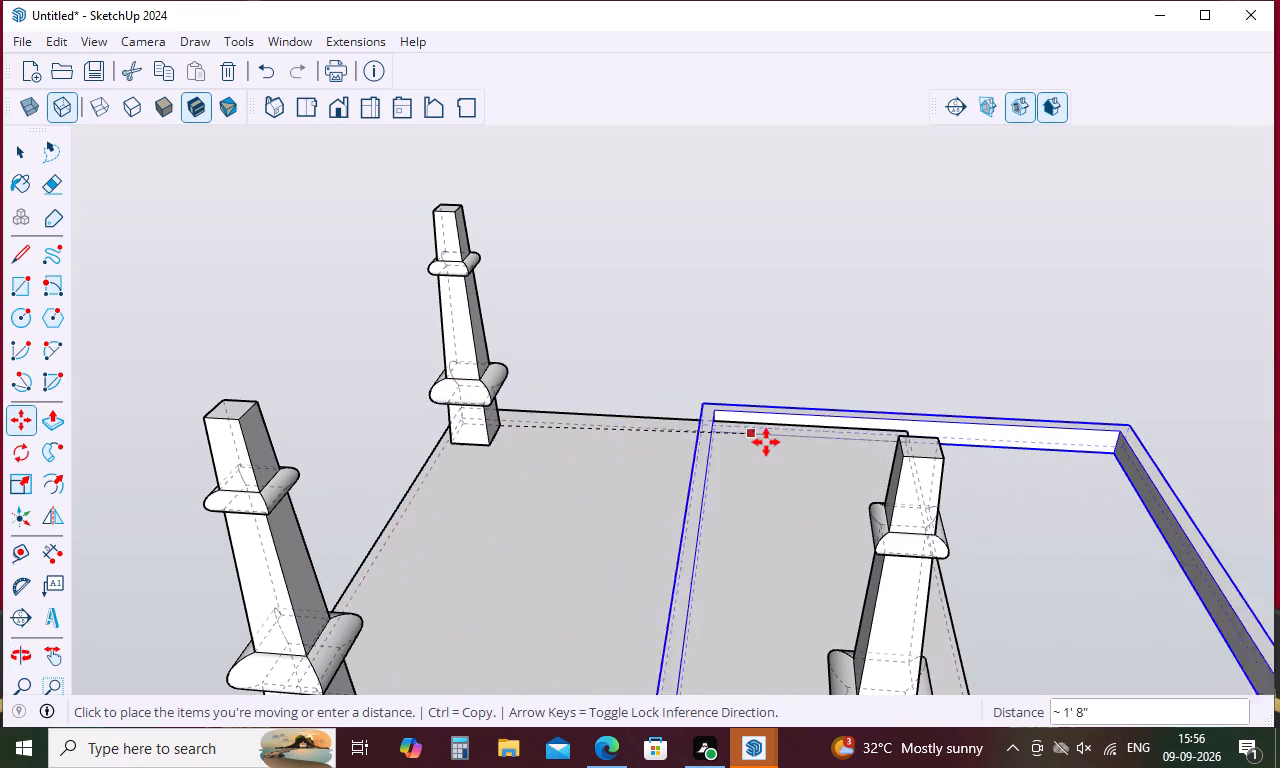
key("Escape")
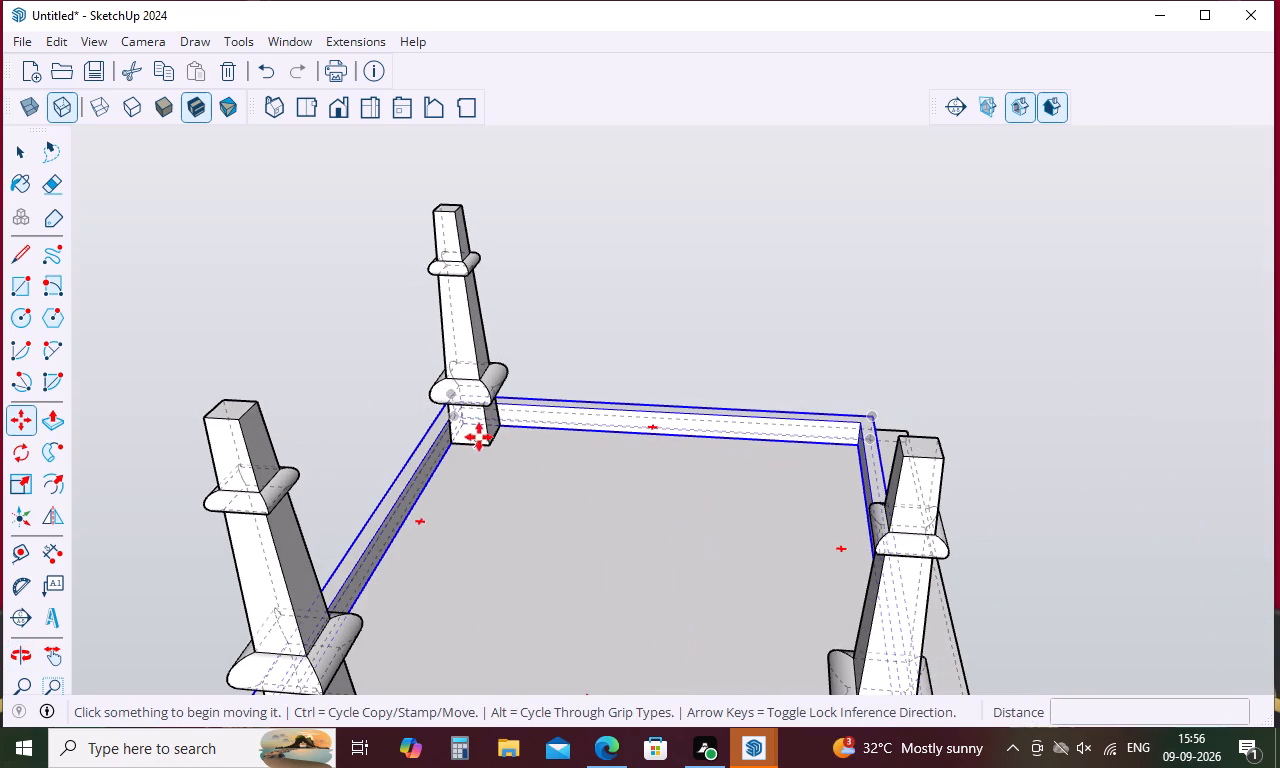
left_click(502, 426)
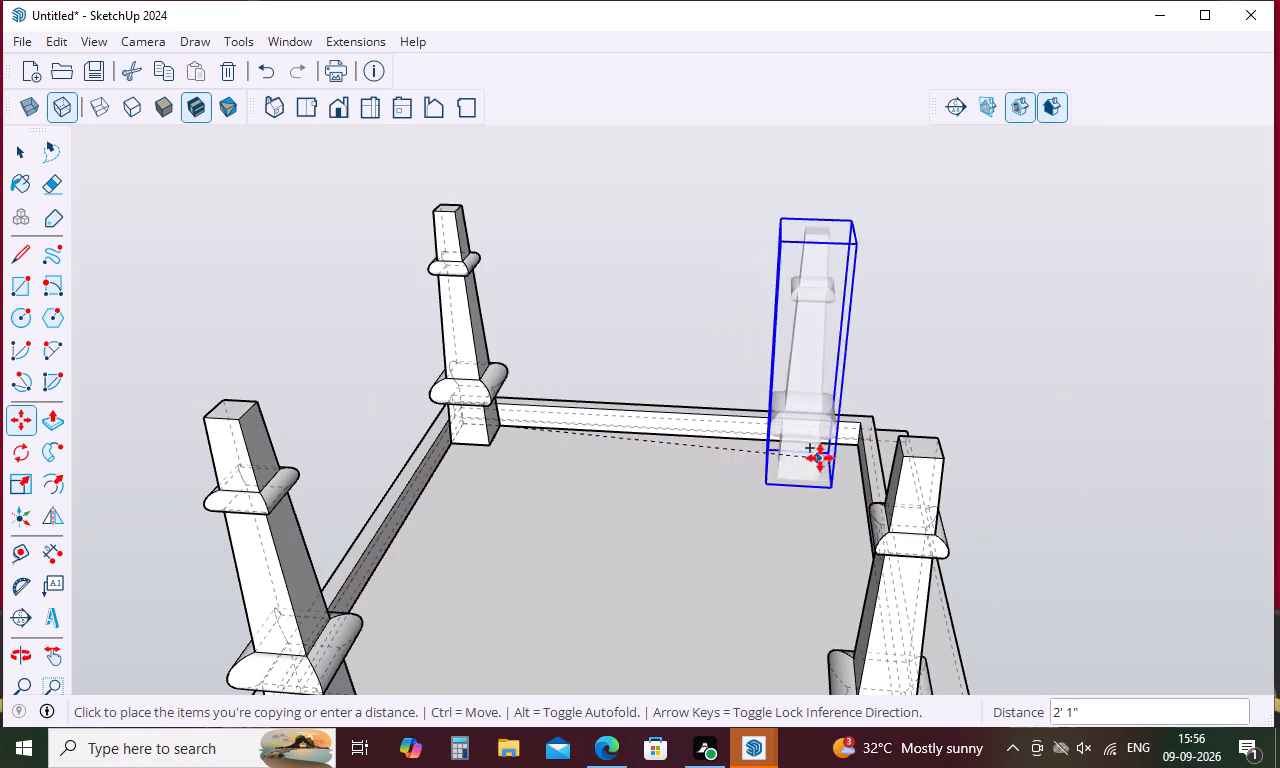
middle_click_drag(909, 413, 603, 429)
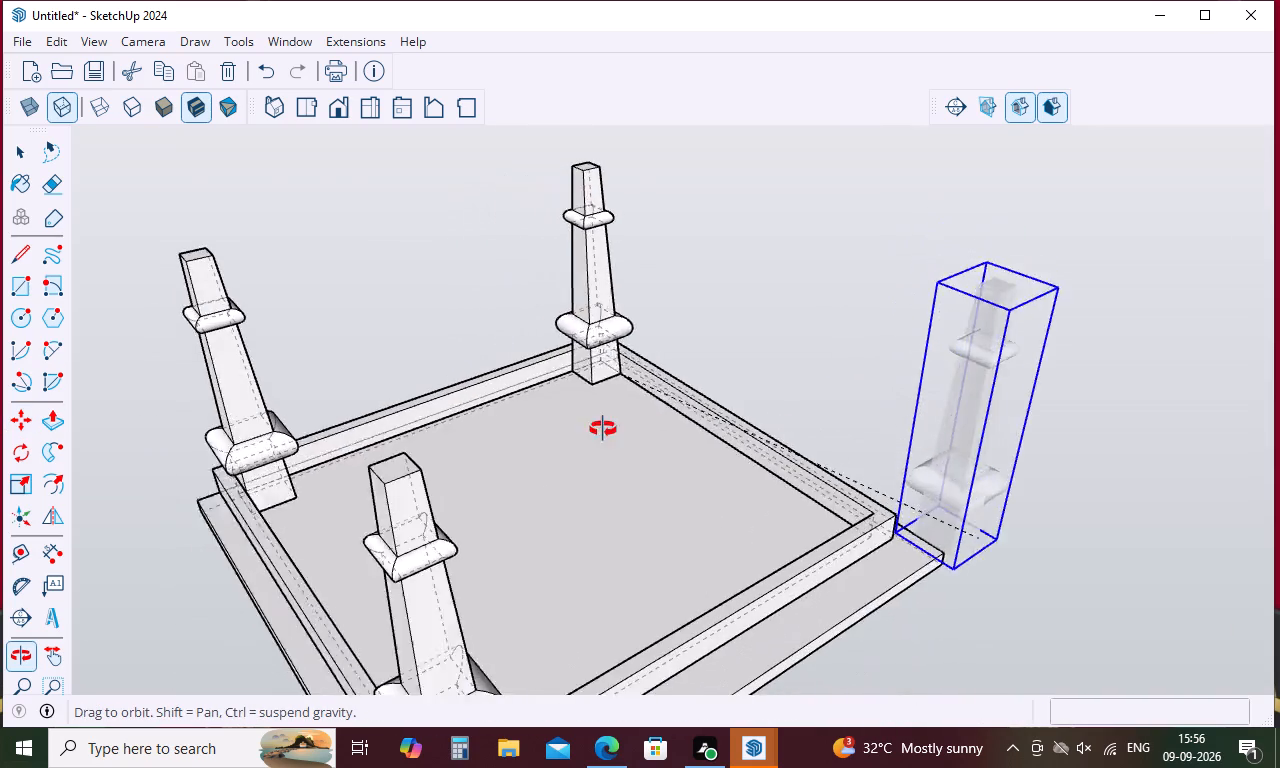
middle_click_drag(603, 429, 583, 426)
left_click(857, 547)
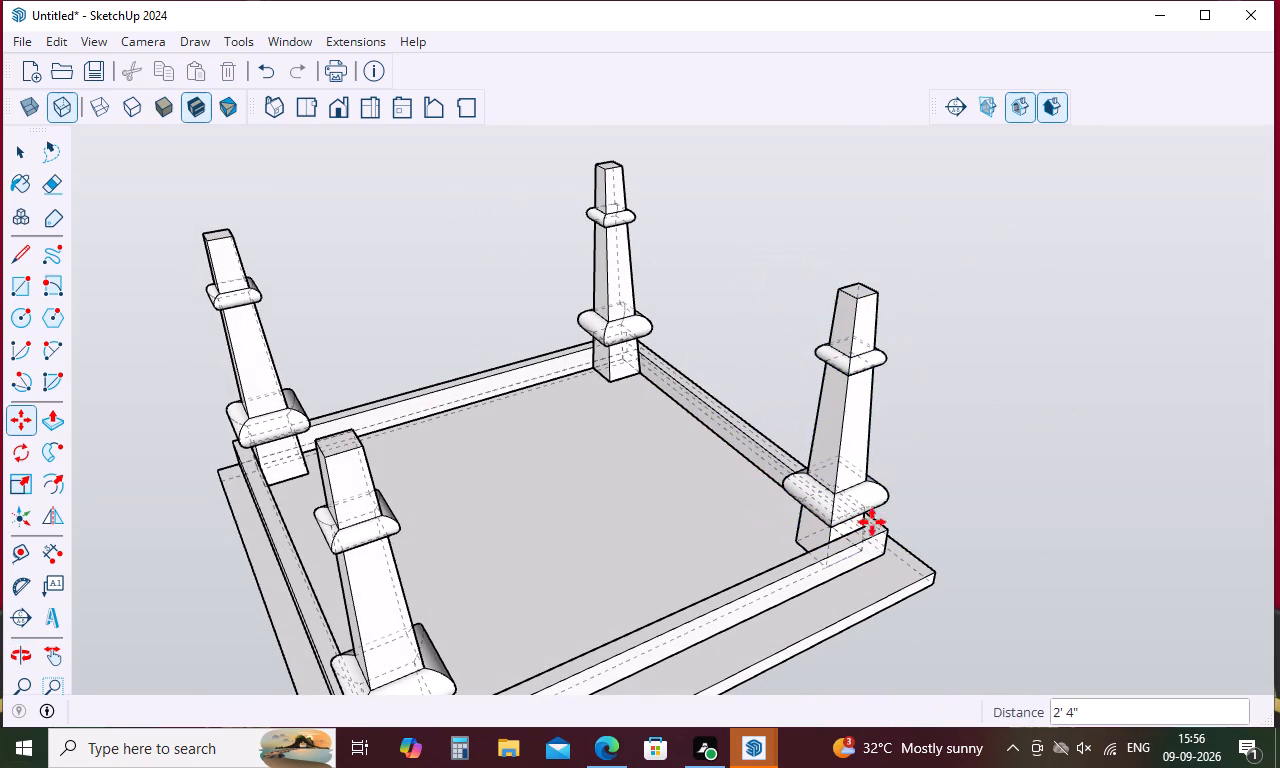
key("space")
Examine the four-legged square table from below, above and the side, checking the leg behind the tabletop.
scroll(971, 383, "down", 5)
middle_click_drag(1050, 519, 909, 375)
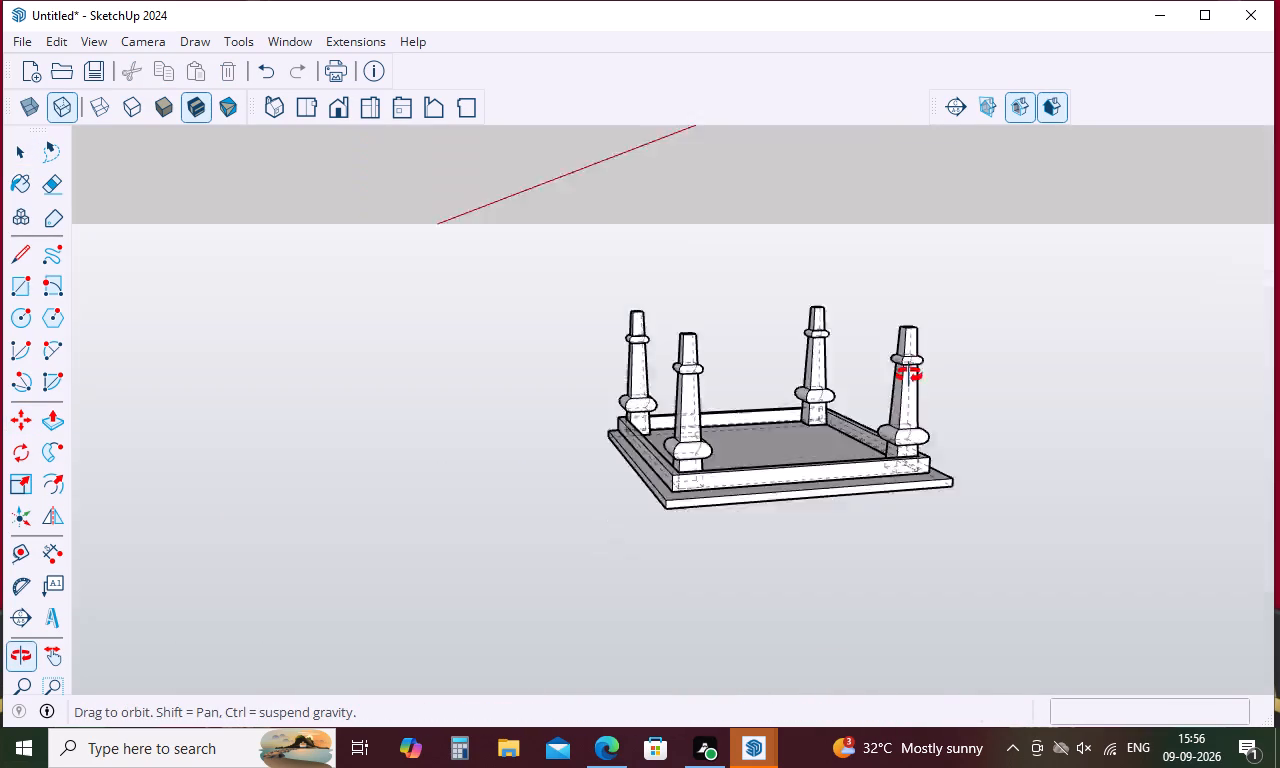
middle_click_drag(909, 375, 666, 138)
middle_click_drag(936, 489, 890, 146)
middle_click_drag(916, 767, 917, 757)
middle_click_drag(1032, 599, 1019, 542)
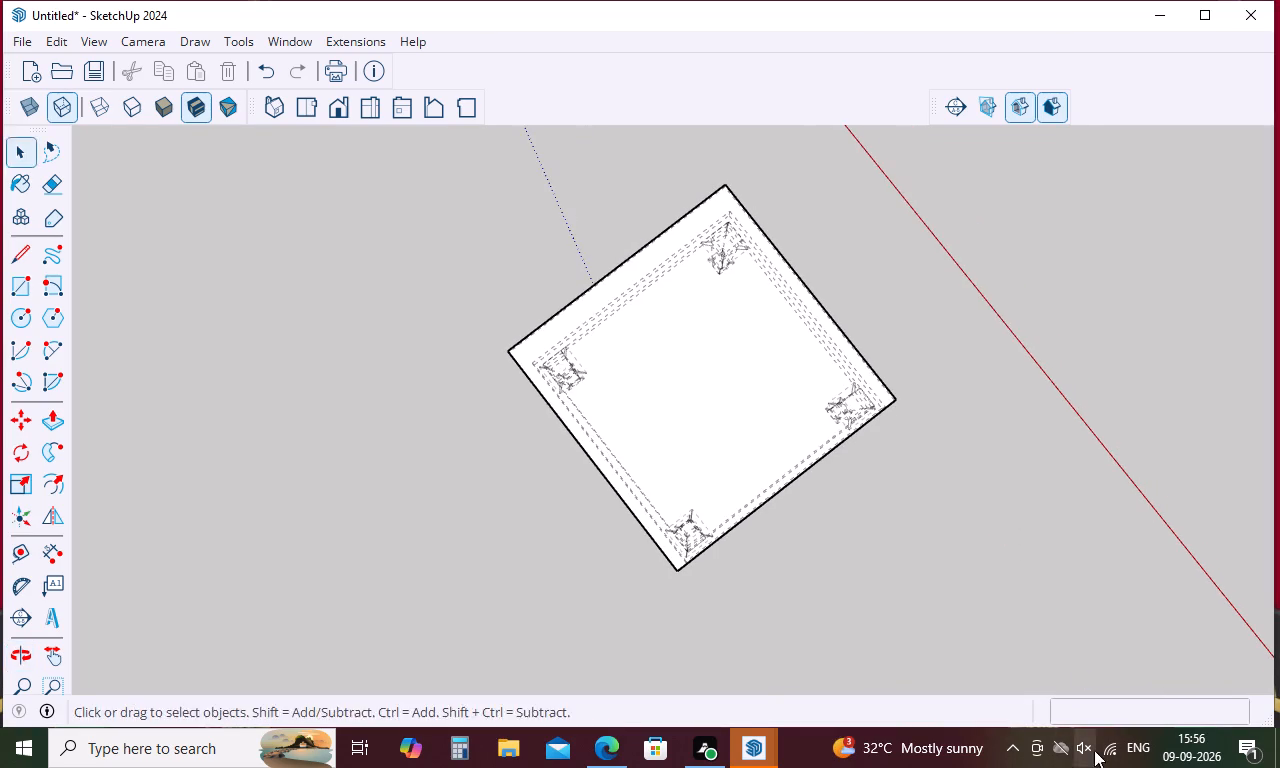
middle_click_drag(1074, 632, 1062, 579)
middle_click_drag(1030, 594, 997, 475)
middle_click_drag(955, 631, 927, 459)
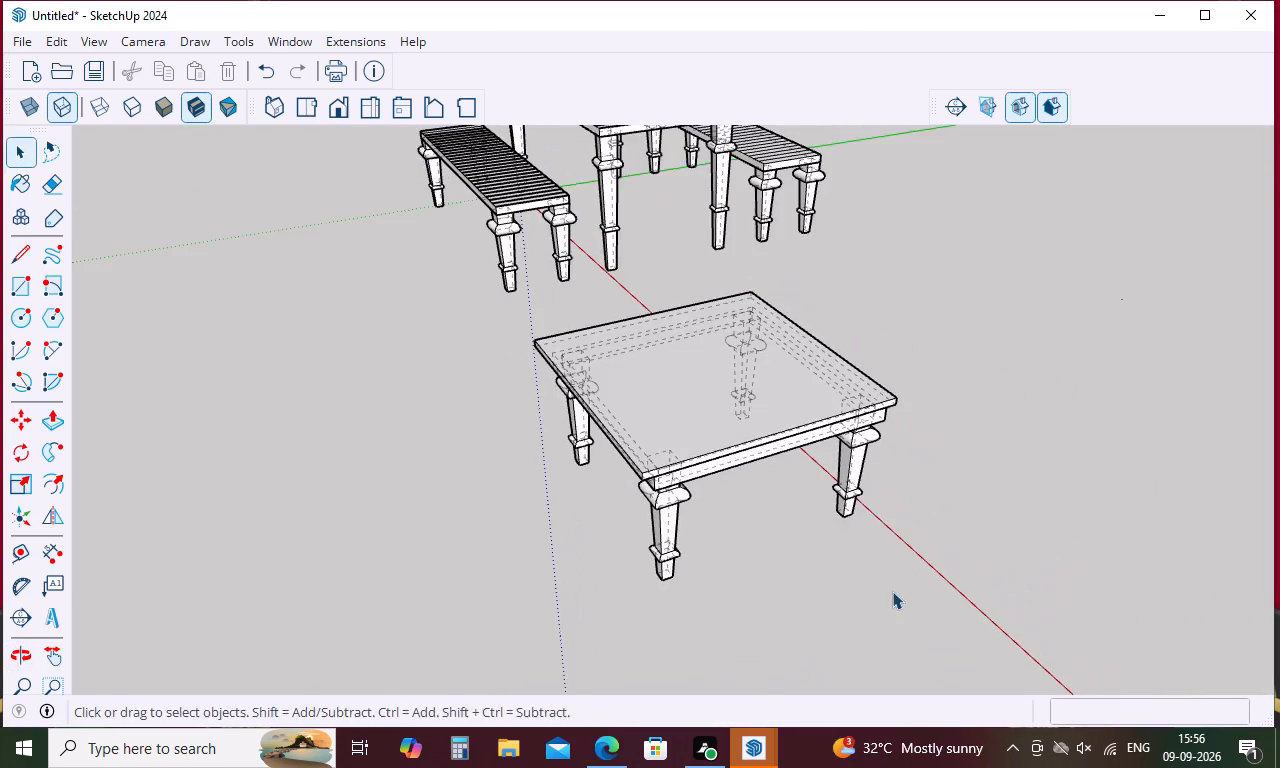
middle_click_drag(892, 591, 899, 483)
middle_click_drag(819, 590, 1231, 638)
left_click(724, 644)
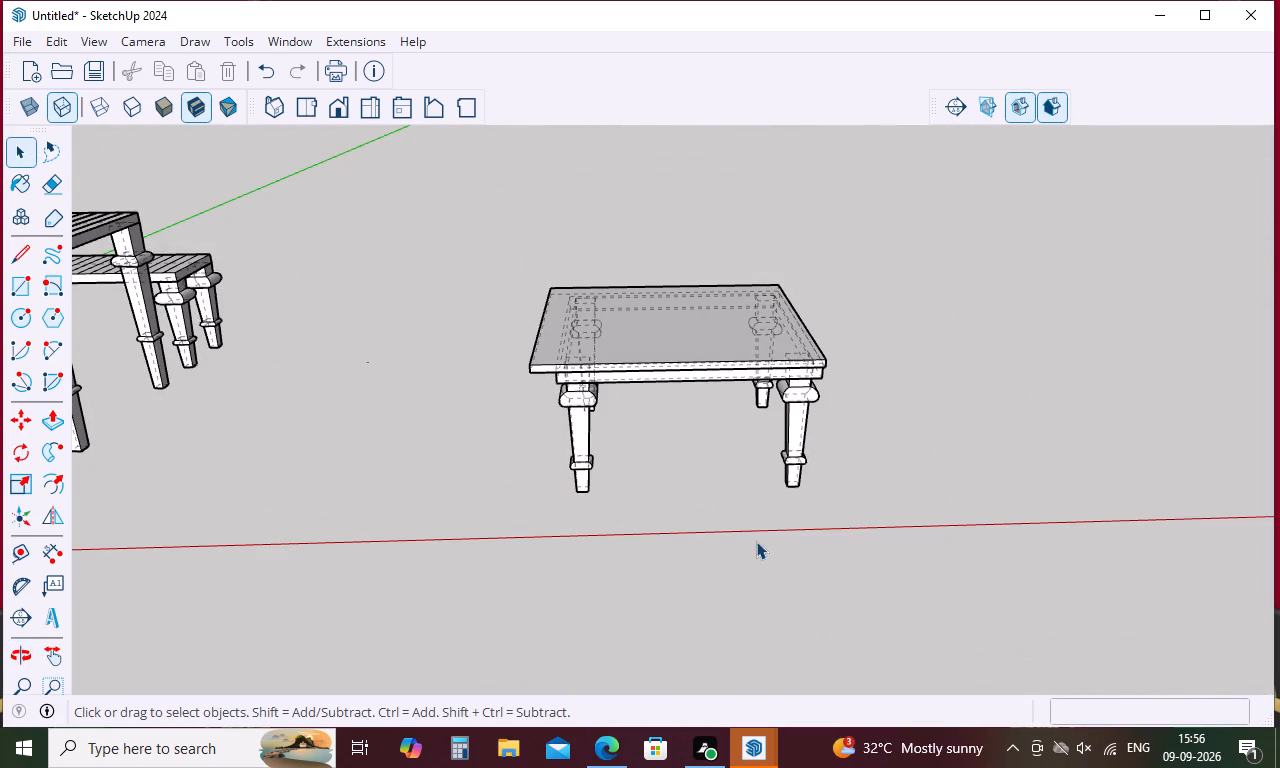
middle_click_drag(759, 526, 858, 583)
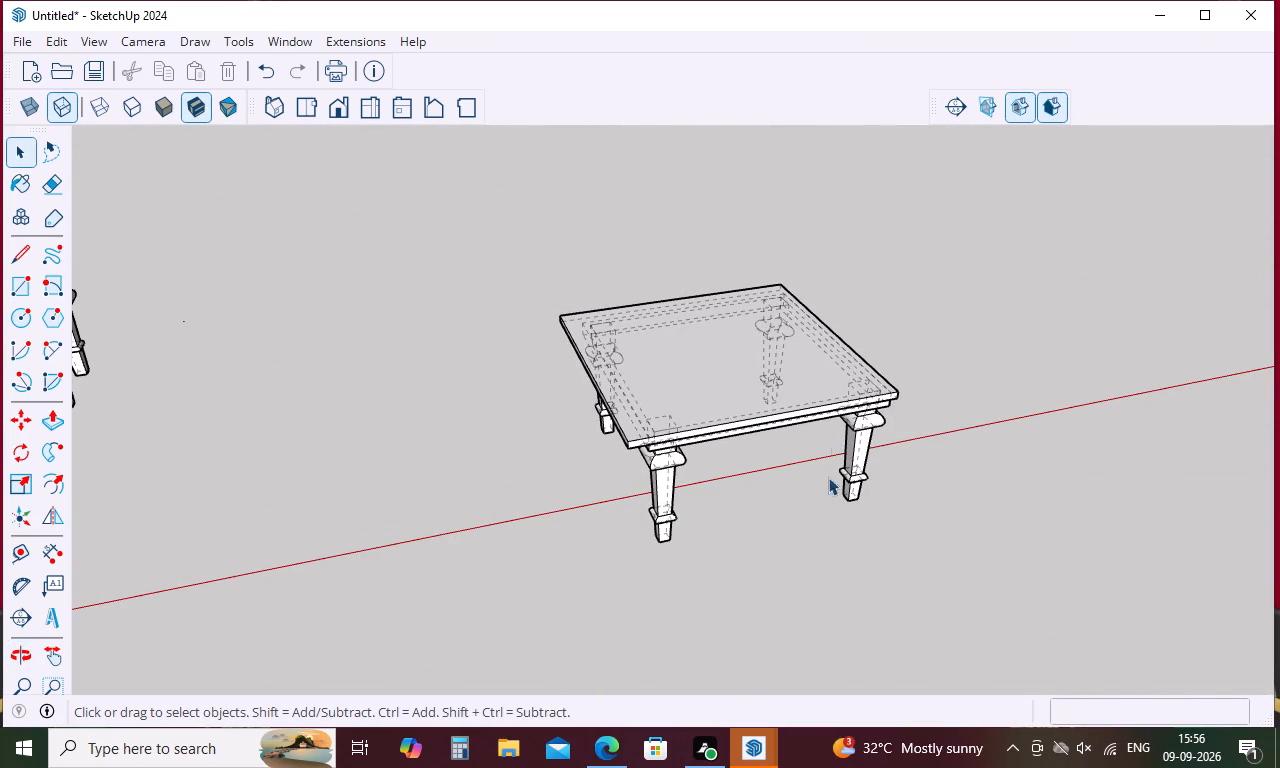
key("space")
left_click(767, 376)
left_click(762, 403)
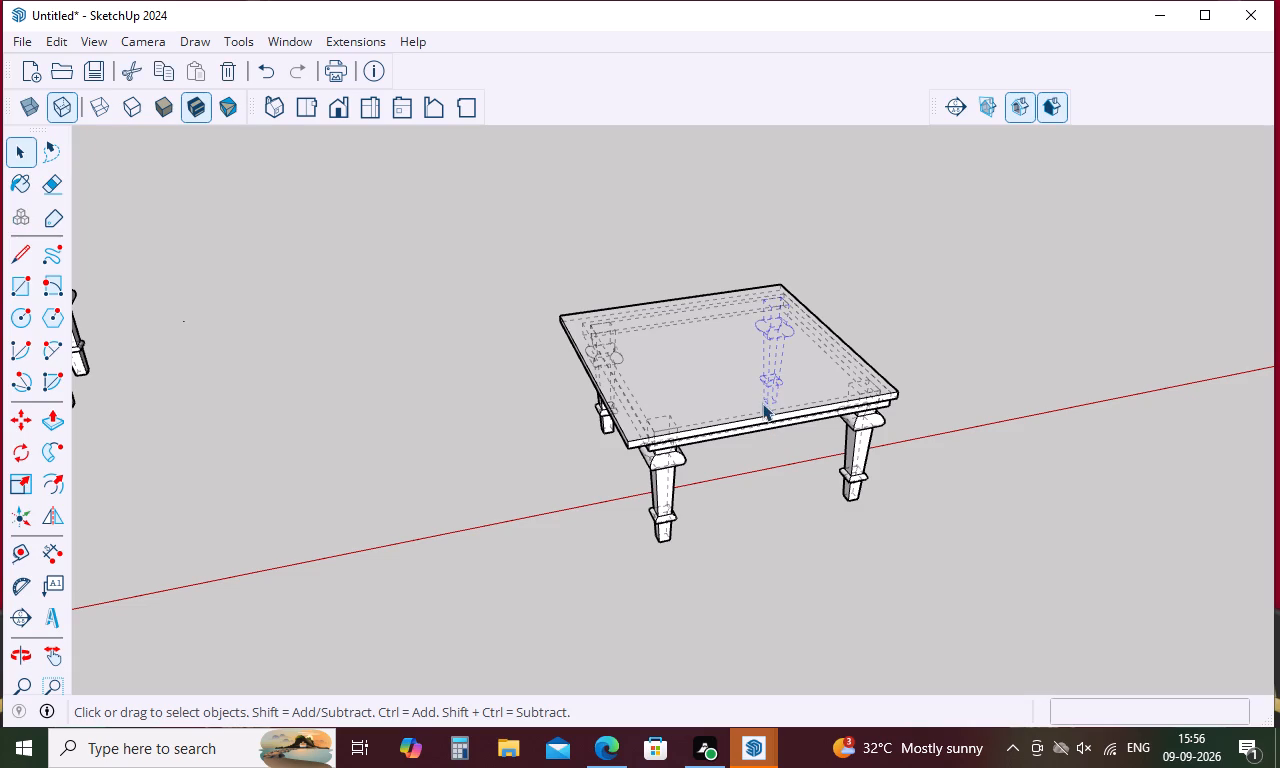
left_click(833, 521)
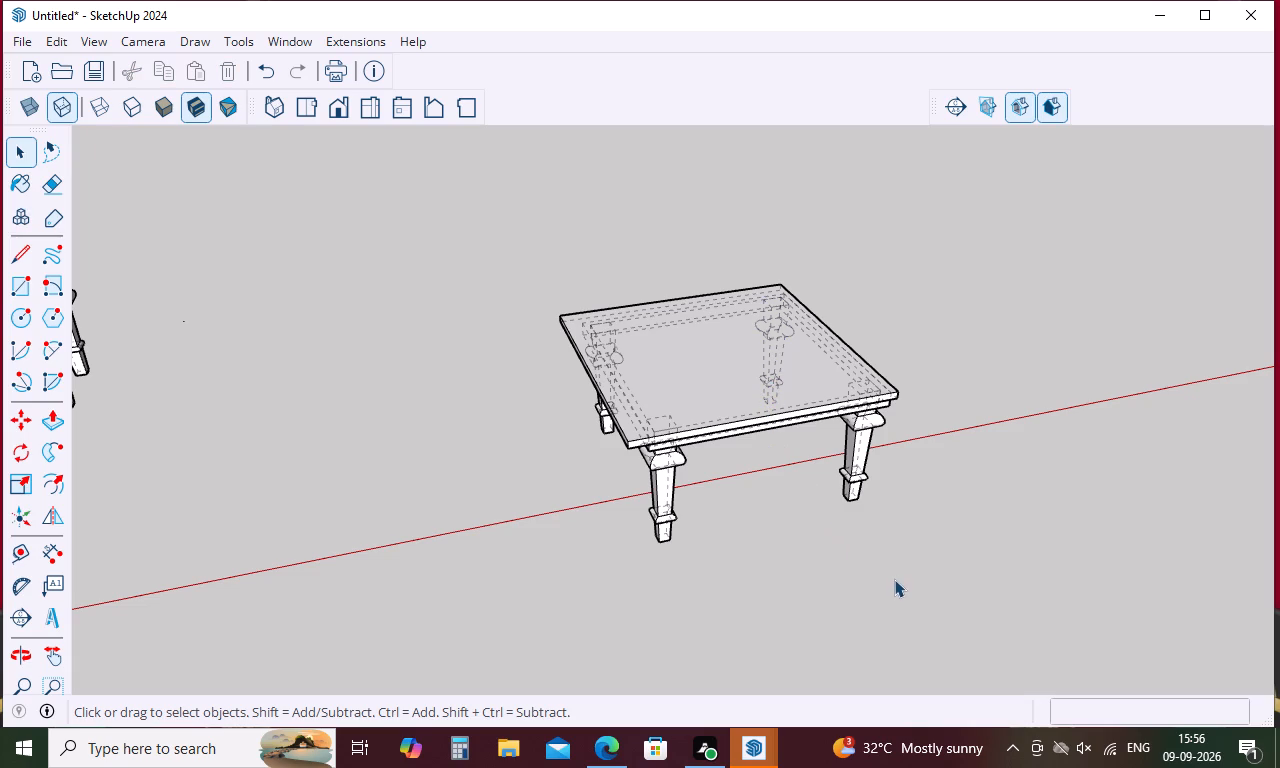
Turn off the display of back edges.
key("space")
key("k")
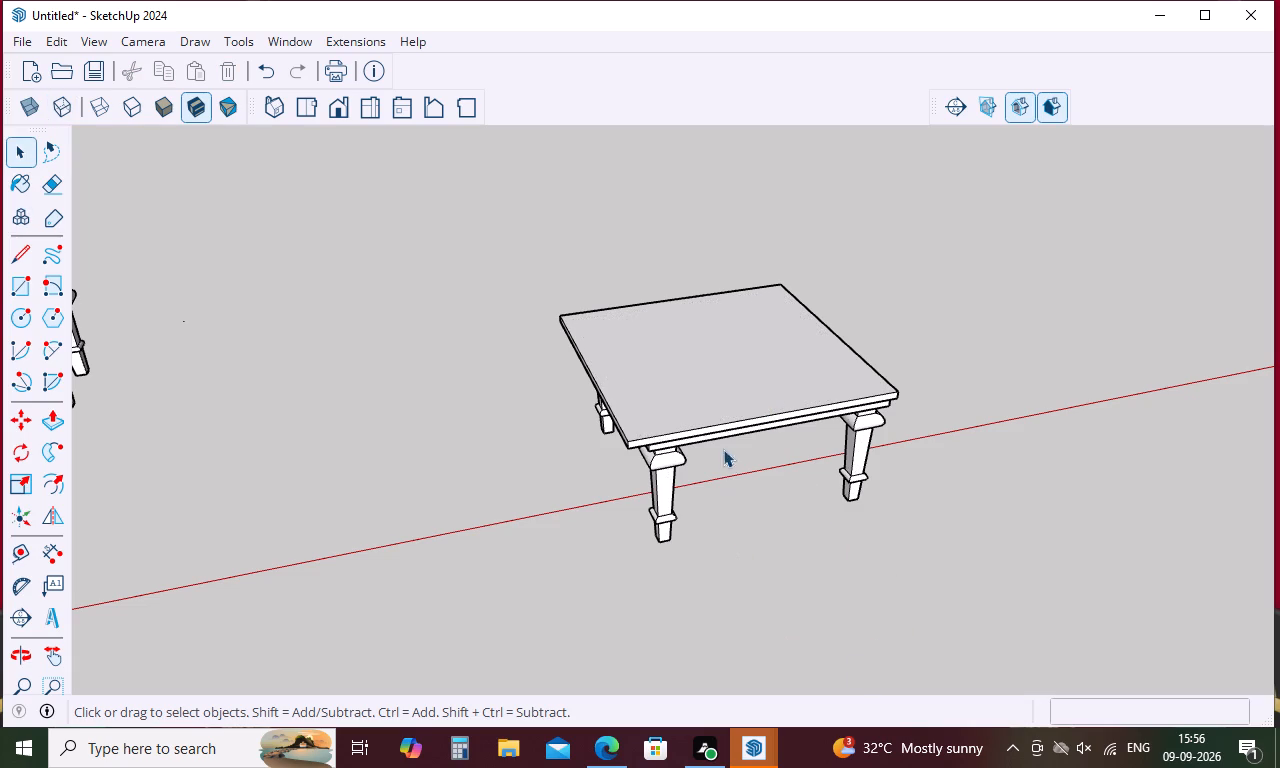
Examine the square table from above, the side and below, checking how the frame and legs sit under the slab.
left_click(725, 416)
double_click(725, 416)
double_click(725, 416)
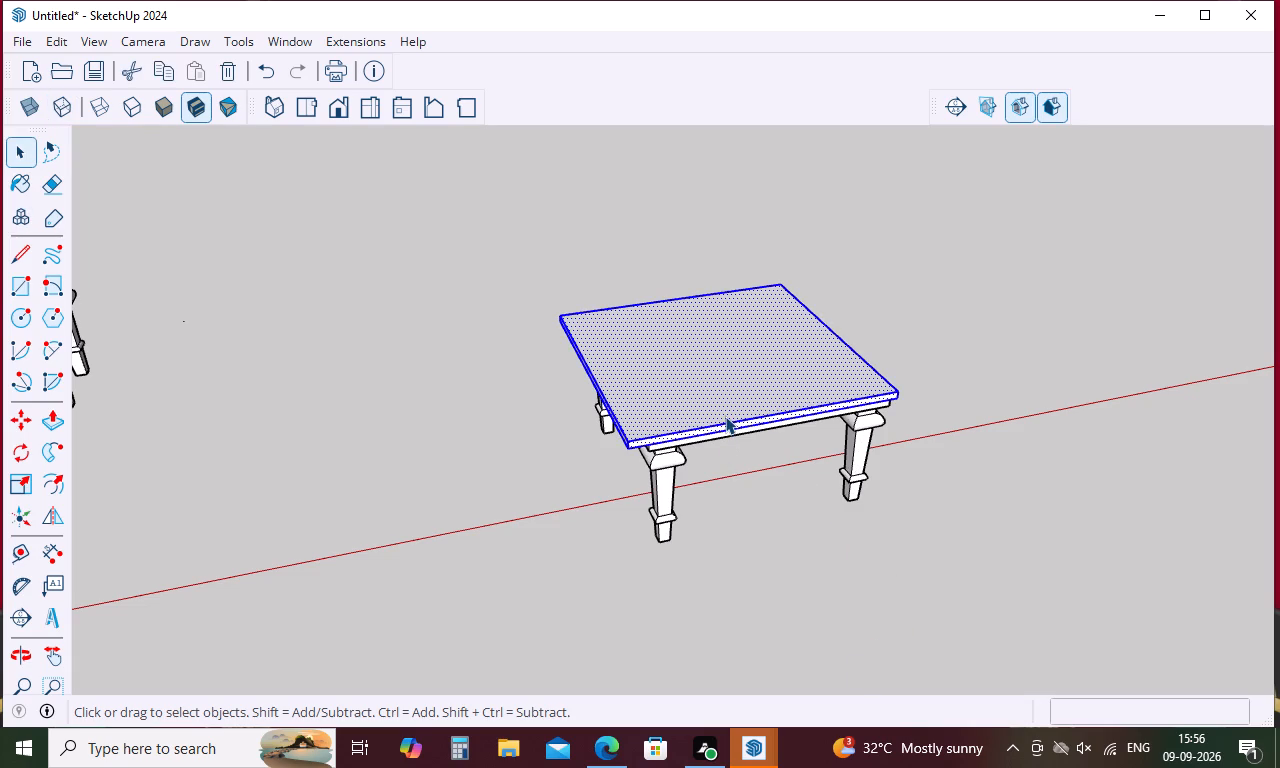
triple_click(728, 408)
triple_click(728, 408)
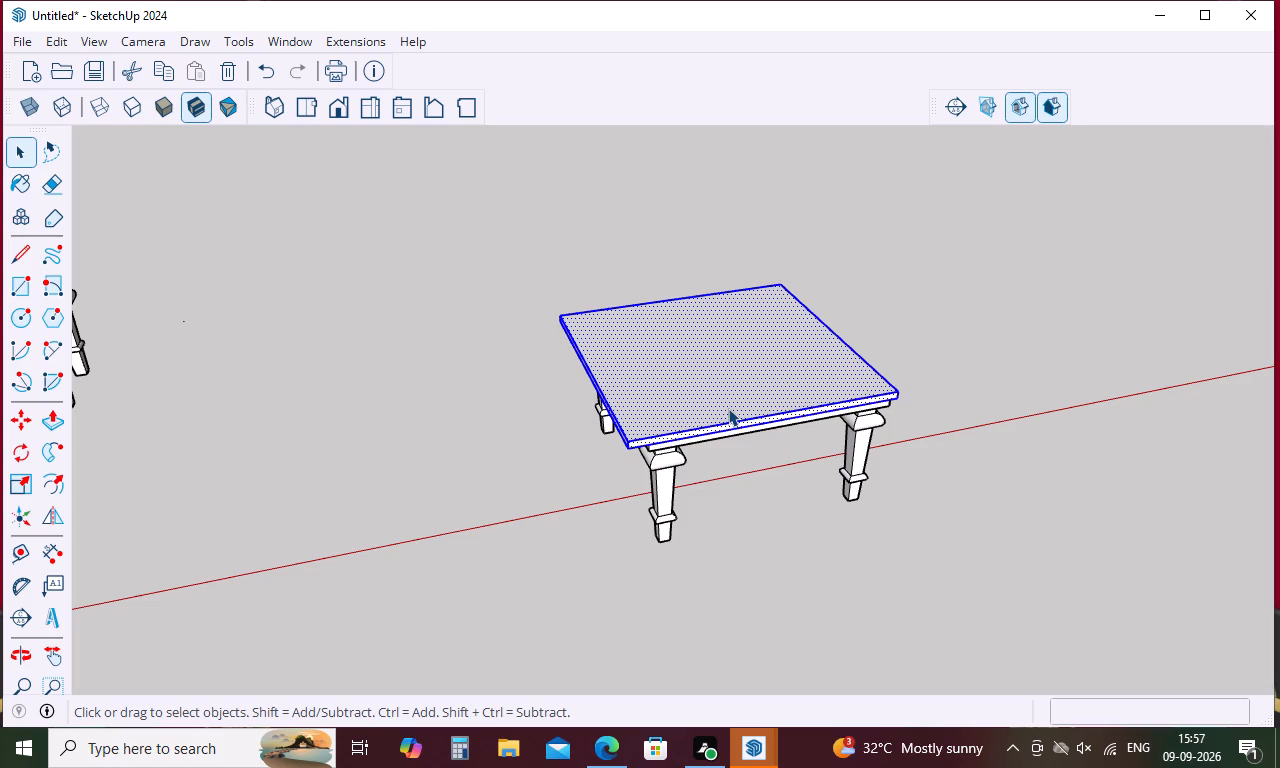
double_click(728, 408)
scroll(723, 549, "down", 4)
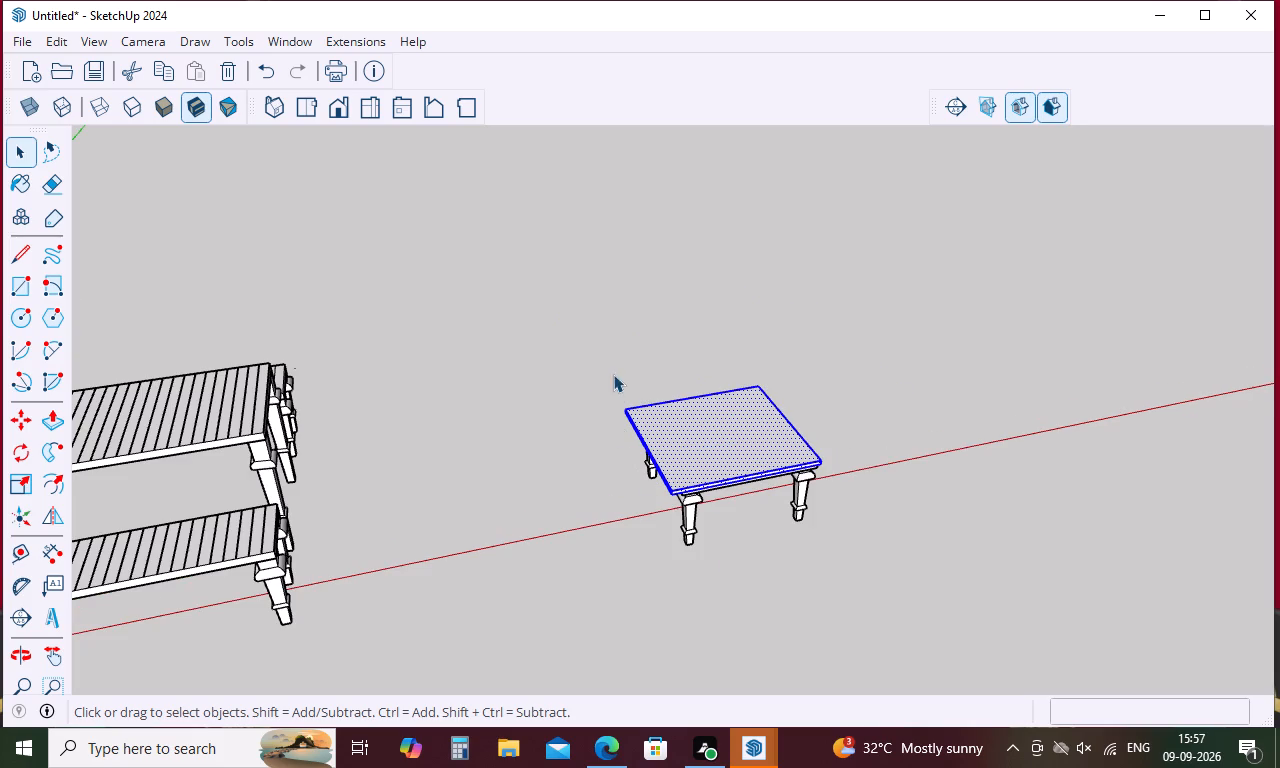
middle_click_drag(762, 534, 706, 386)
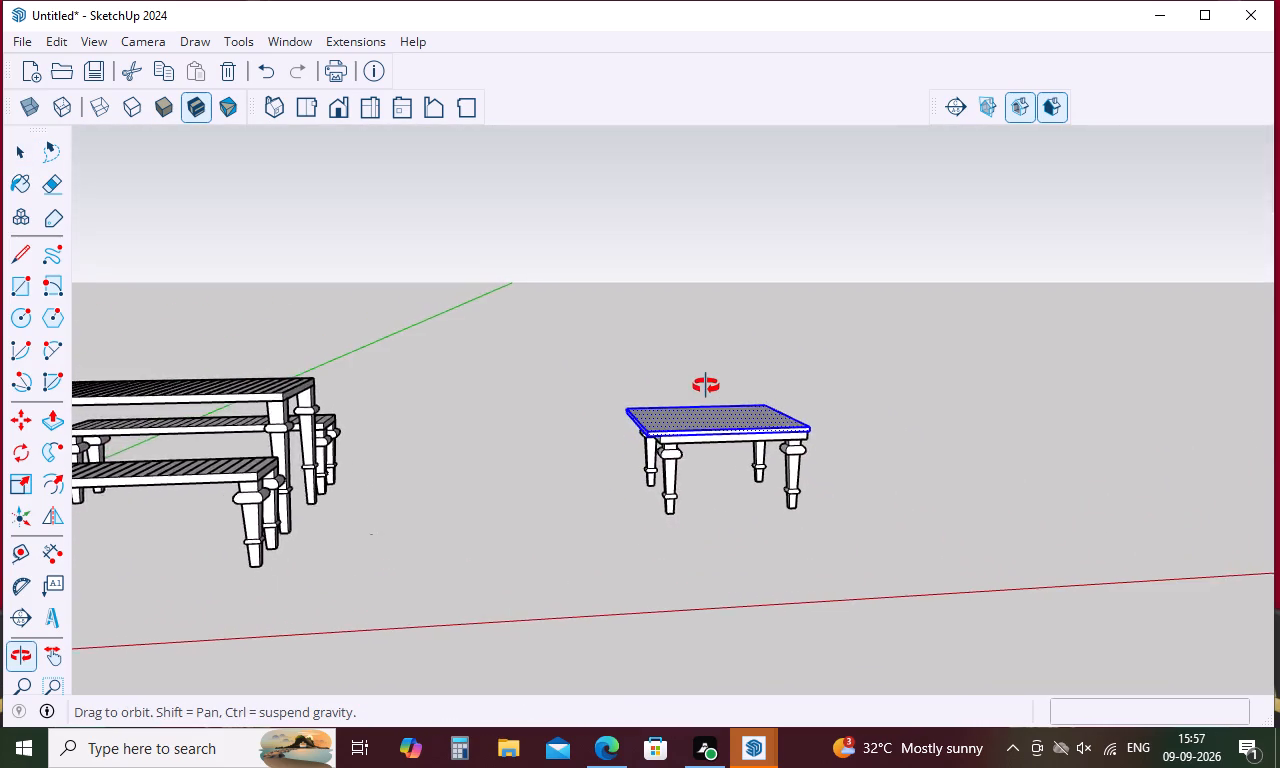
middle_click_drag(706, 386, 708, 329)
middle_click_drag(844, 453, 761, 437)
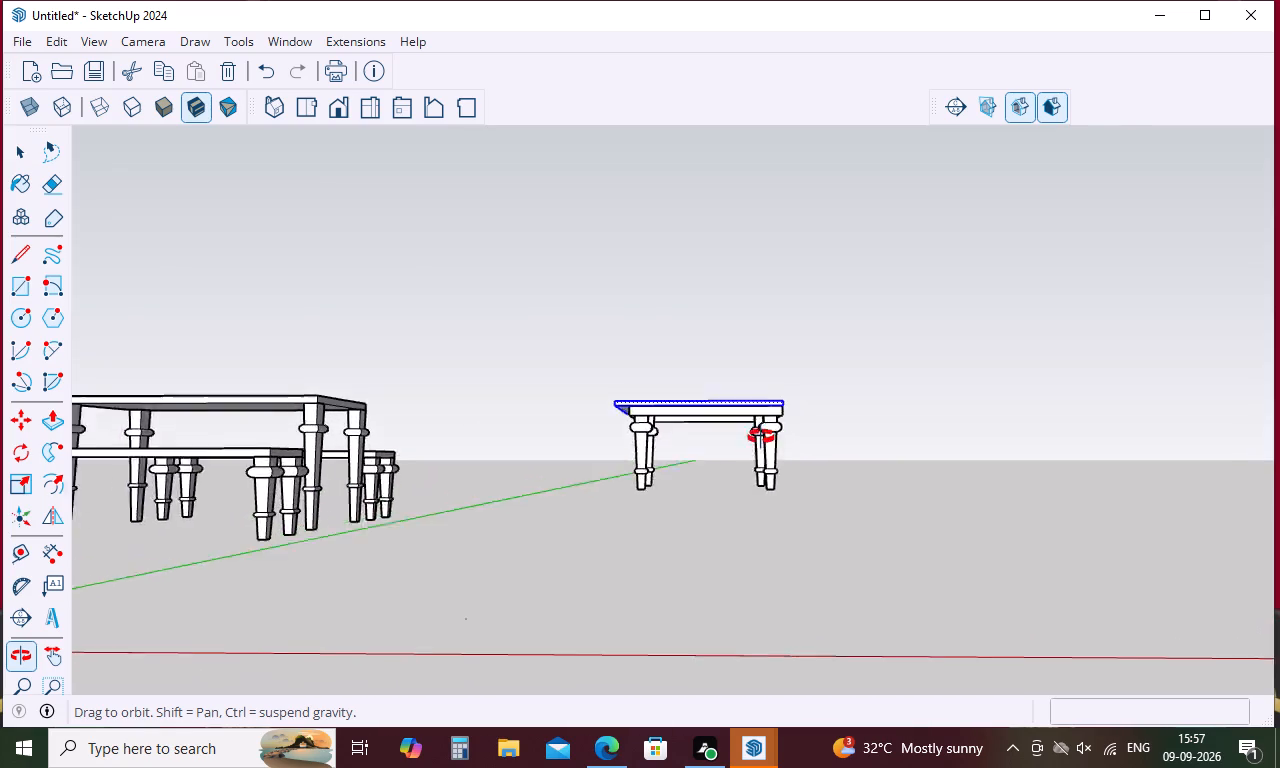
middle_click_drag(761, 437, 687, 344)
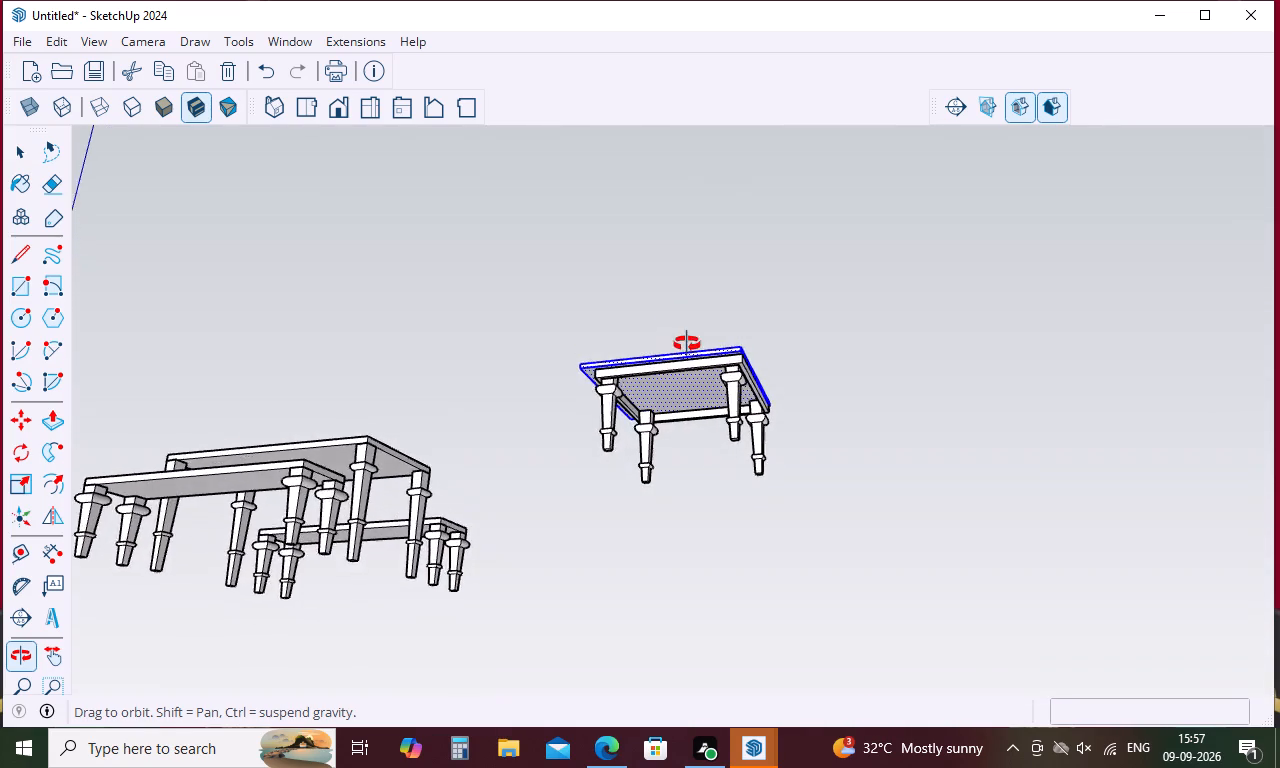
middle_click_drag(687, 344, 931, 364)
key("space")
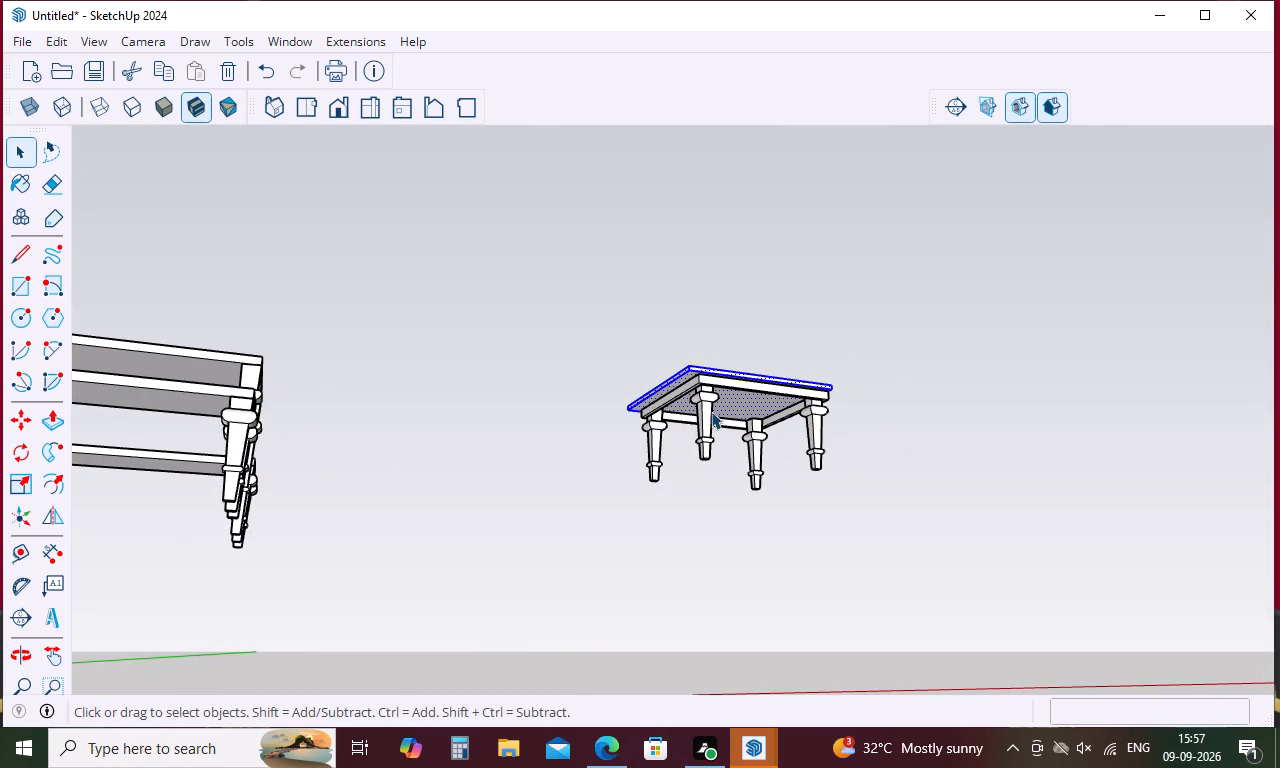
left_click(1019, 557)
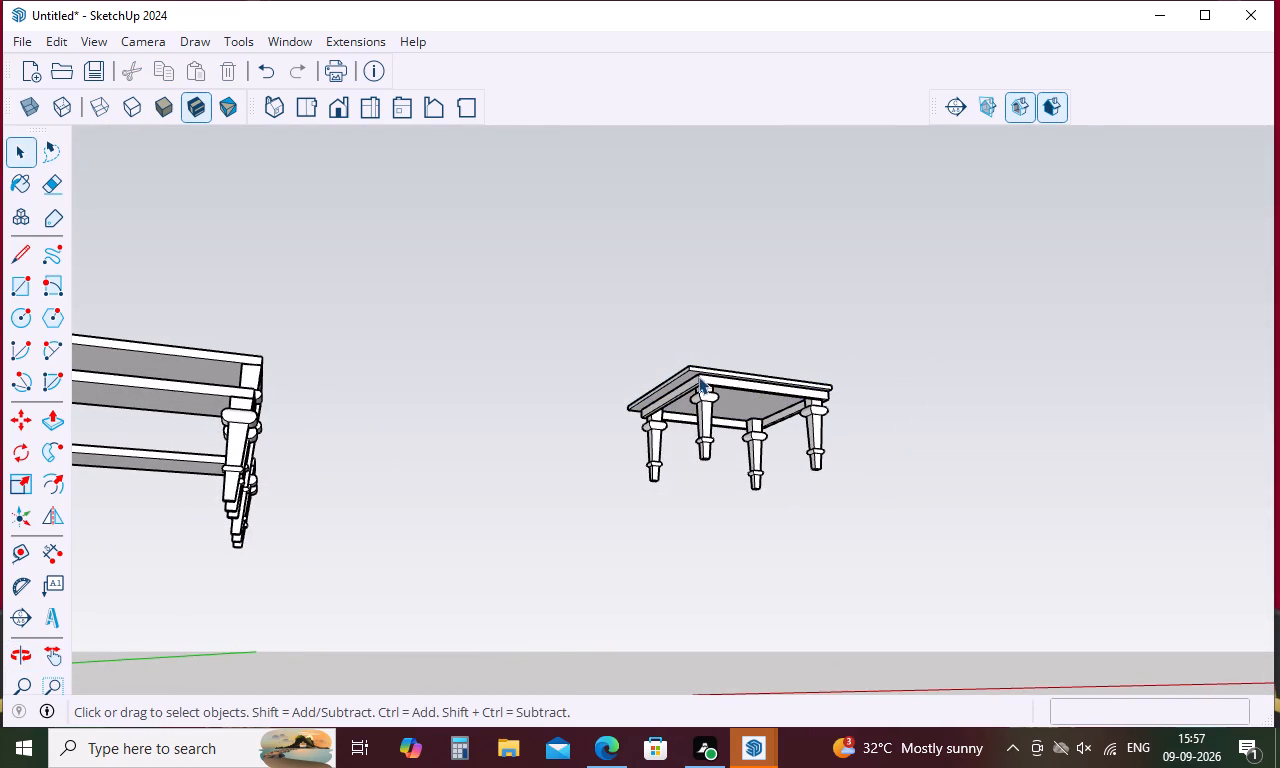
Draw a 1.5-inch line from the slab's near underside corner along its lower side edge.
scroll(697, 367, "up", 15)
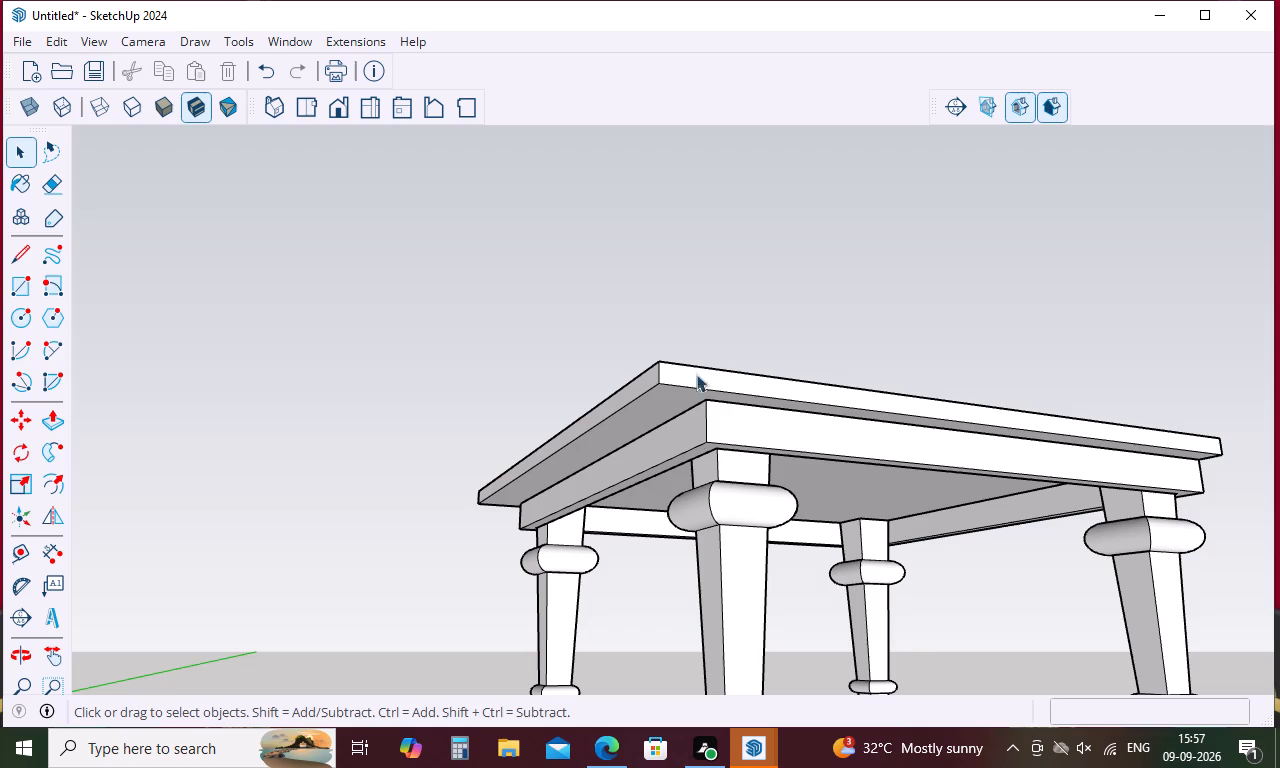
key("l")
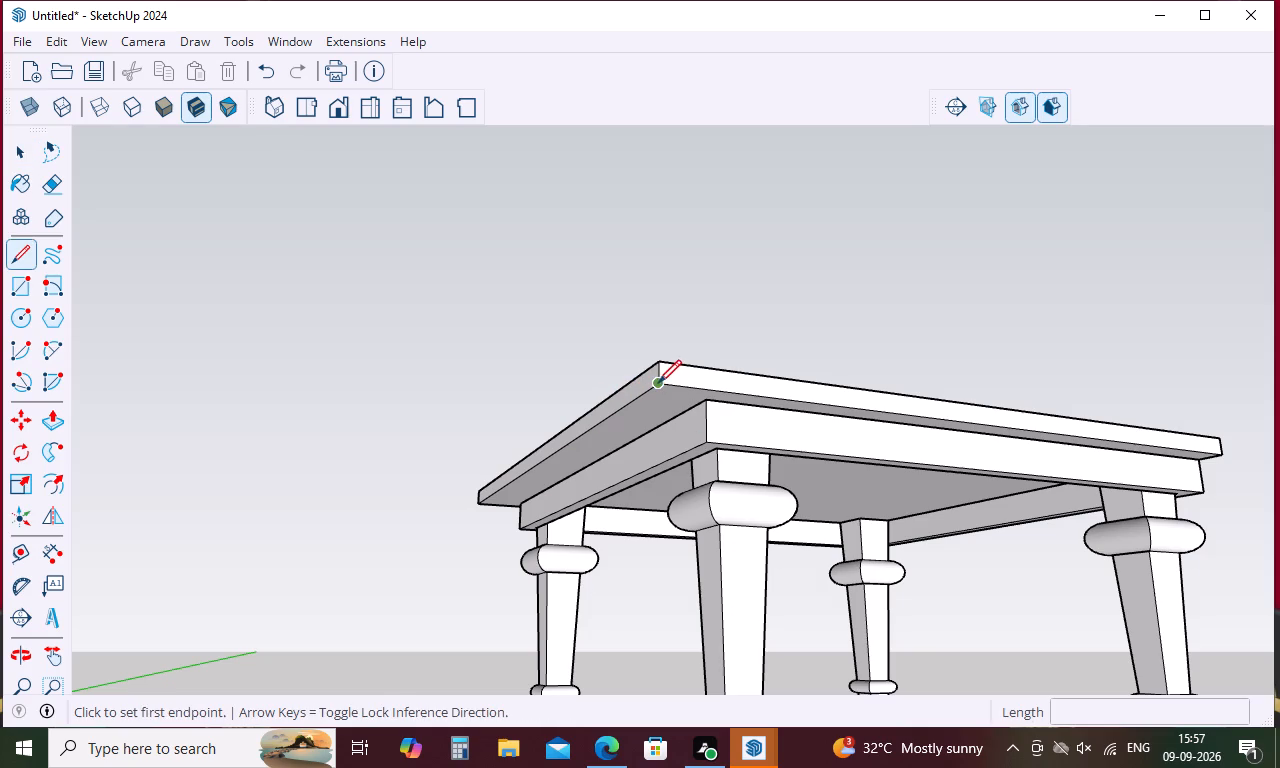
left_click(657, 383)
key("1")
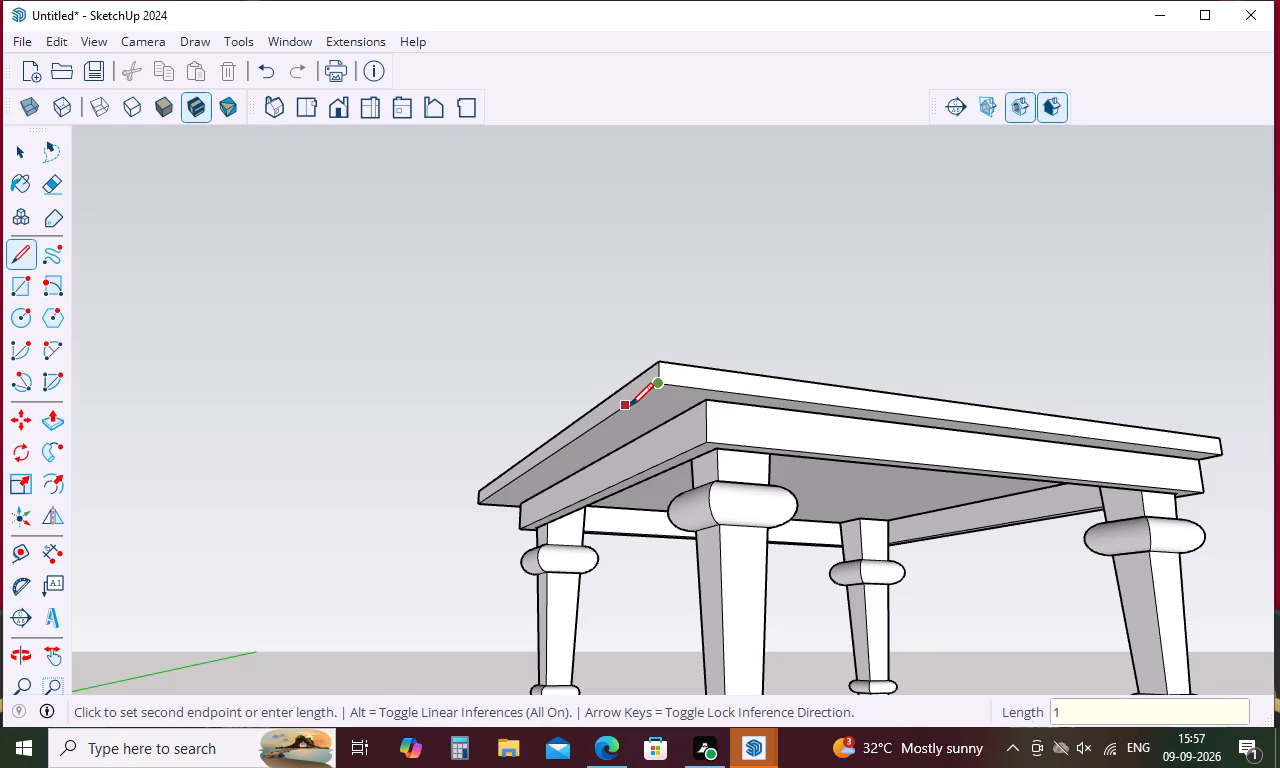
key("period")
key("4")
key("BackSpace")
key("5")
key("space")
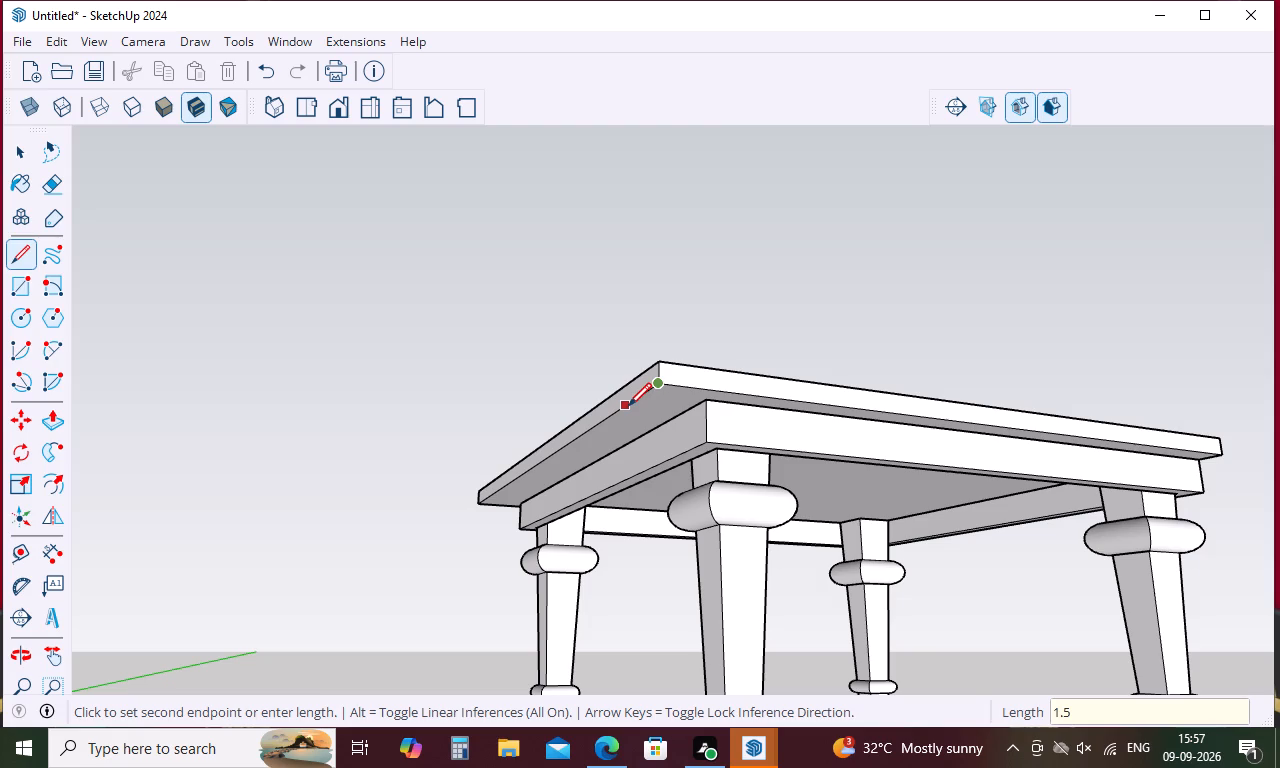
key("Return")
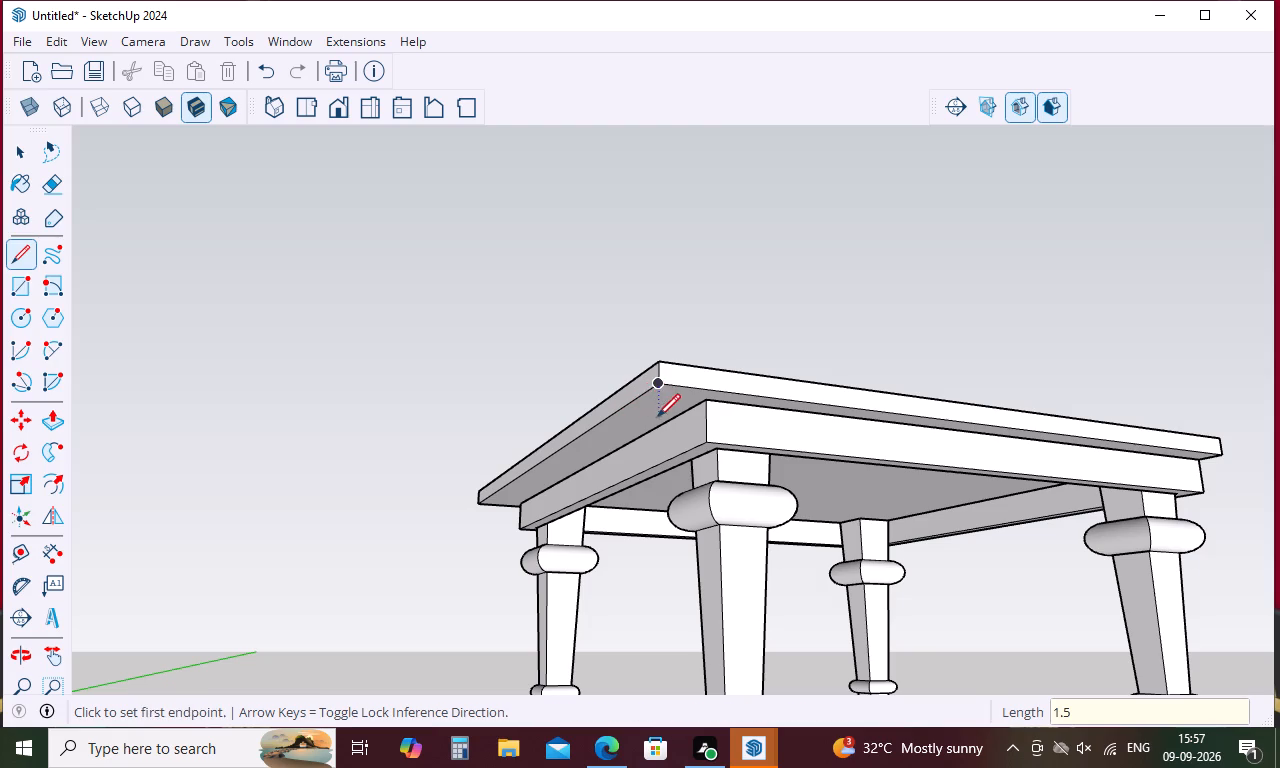
Mark the frame's inset with a 1.5-inch line from the same corner along the adjoining edge and a 1.5-inch line inward from its end.
left_click(660, 388)
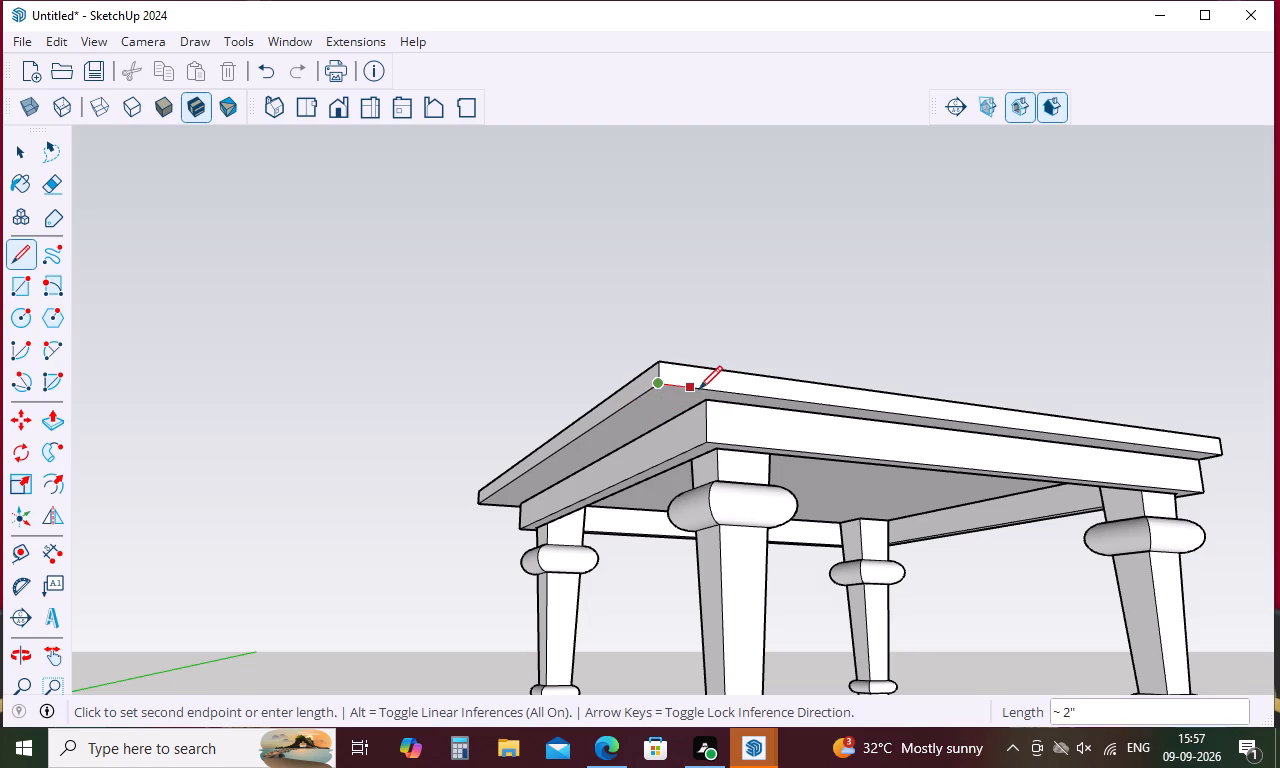
type("1.5")
key("Return")
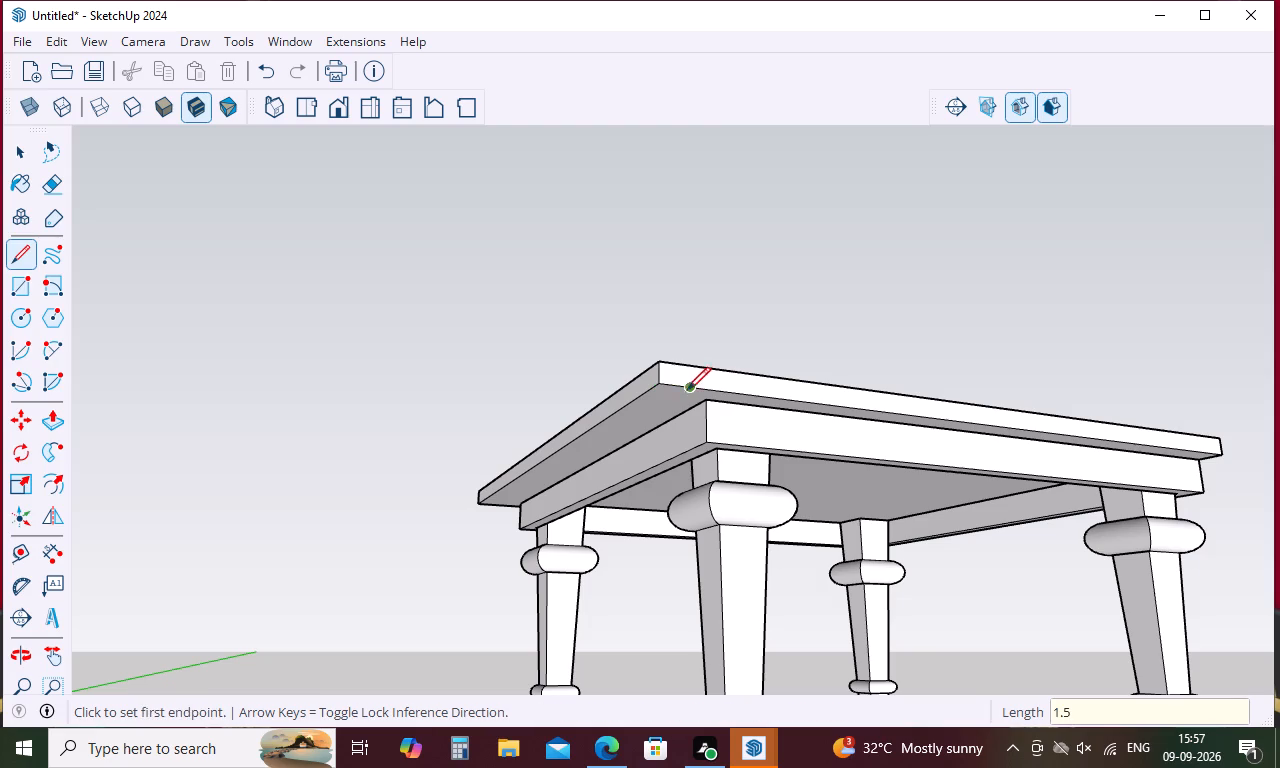
left_click(690, 391)
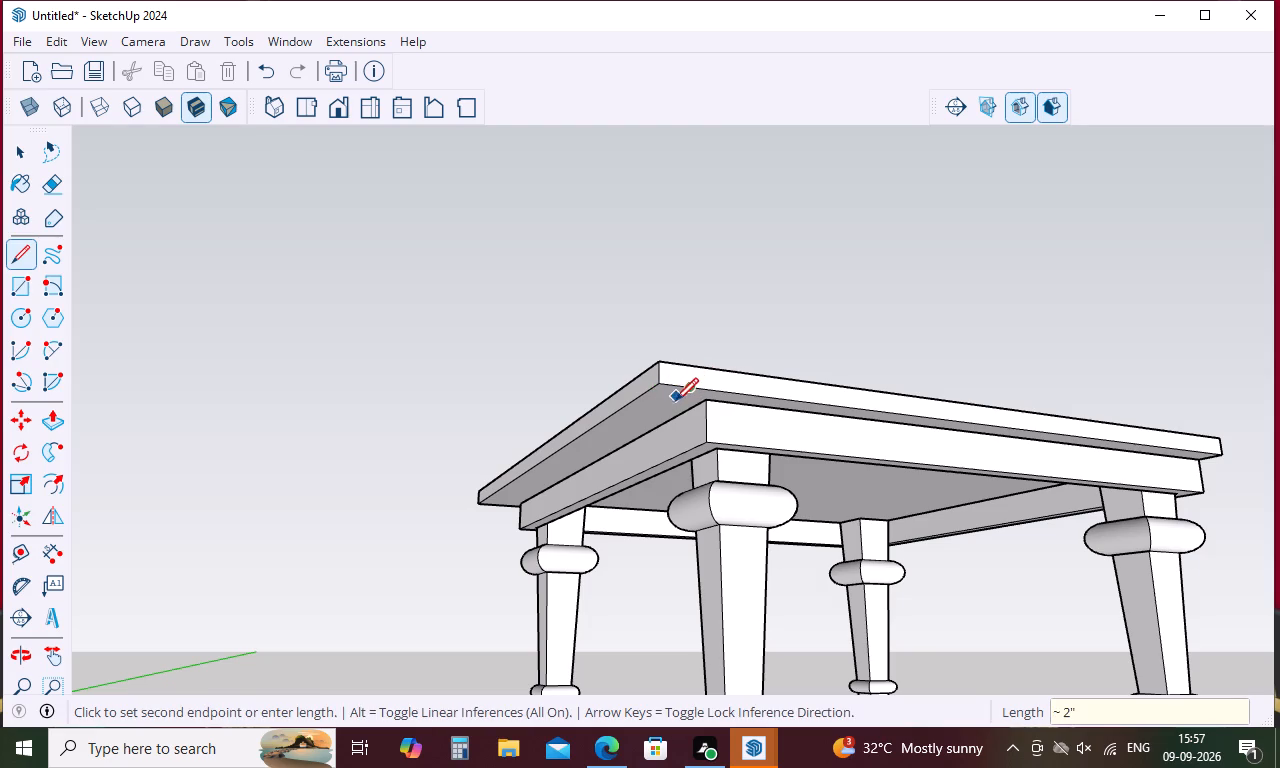
type("1.5")
key("Return")
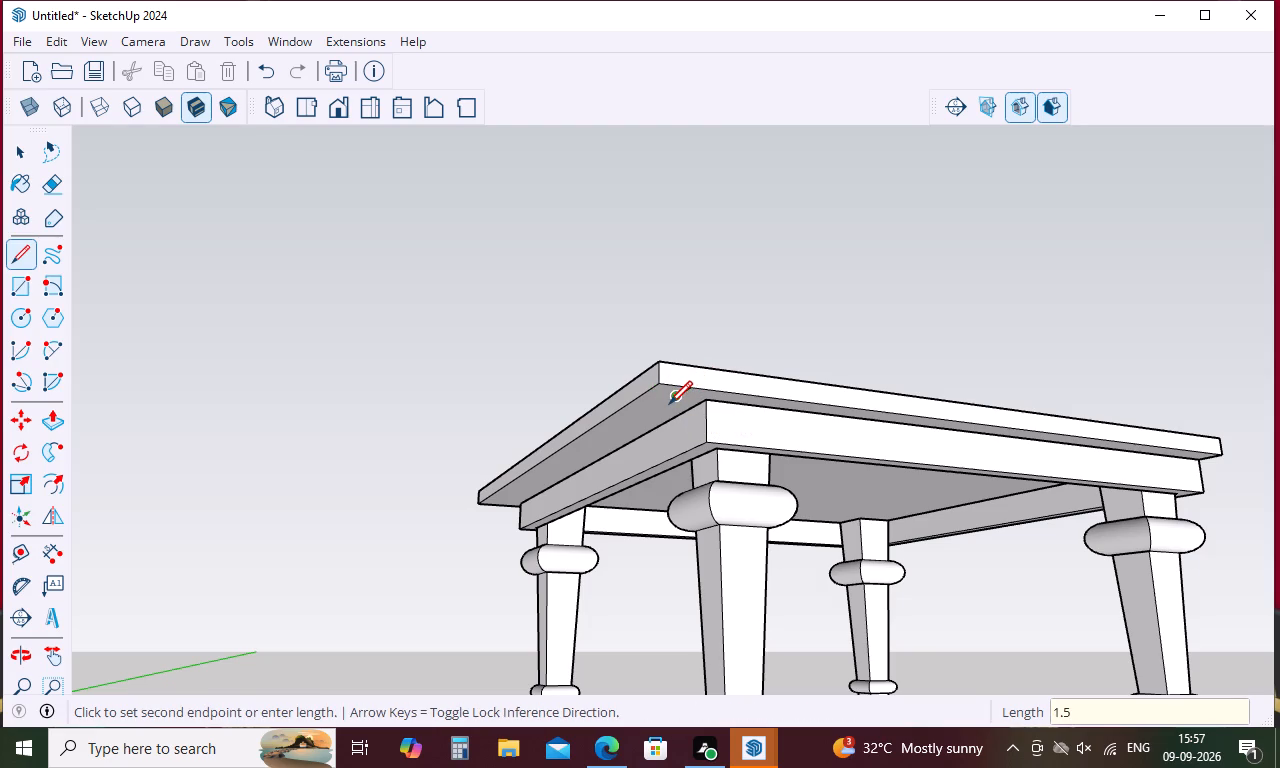
key("space")
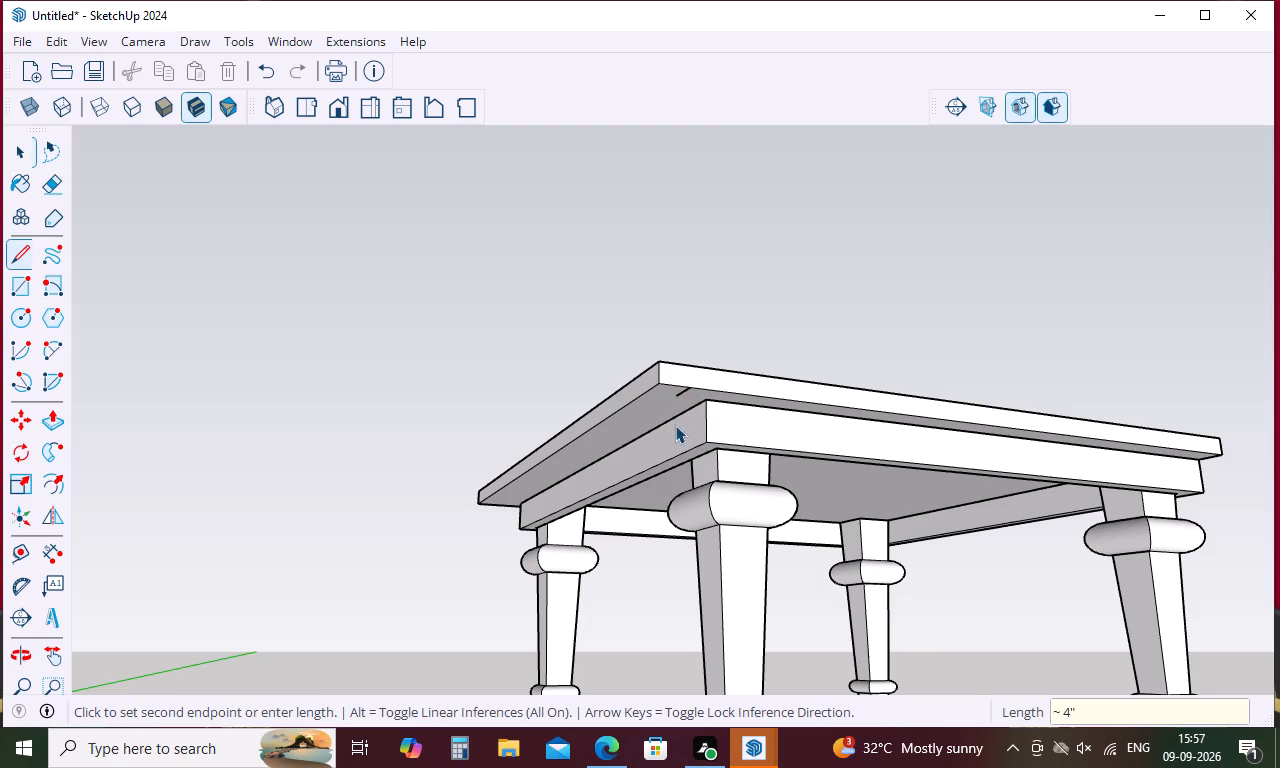
Move the frame and all four legs together so the frame's top corner meets the inner end of the 1.5-inch inset line.
left_click(726, 414)
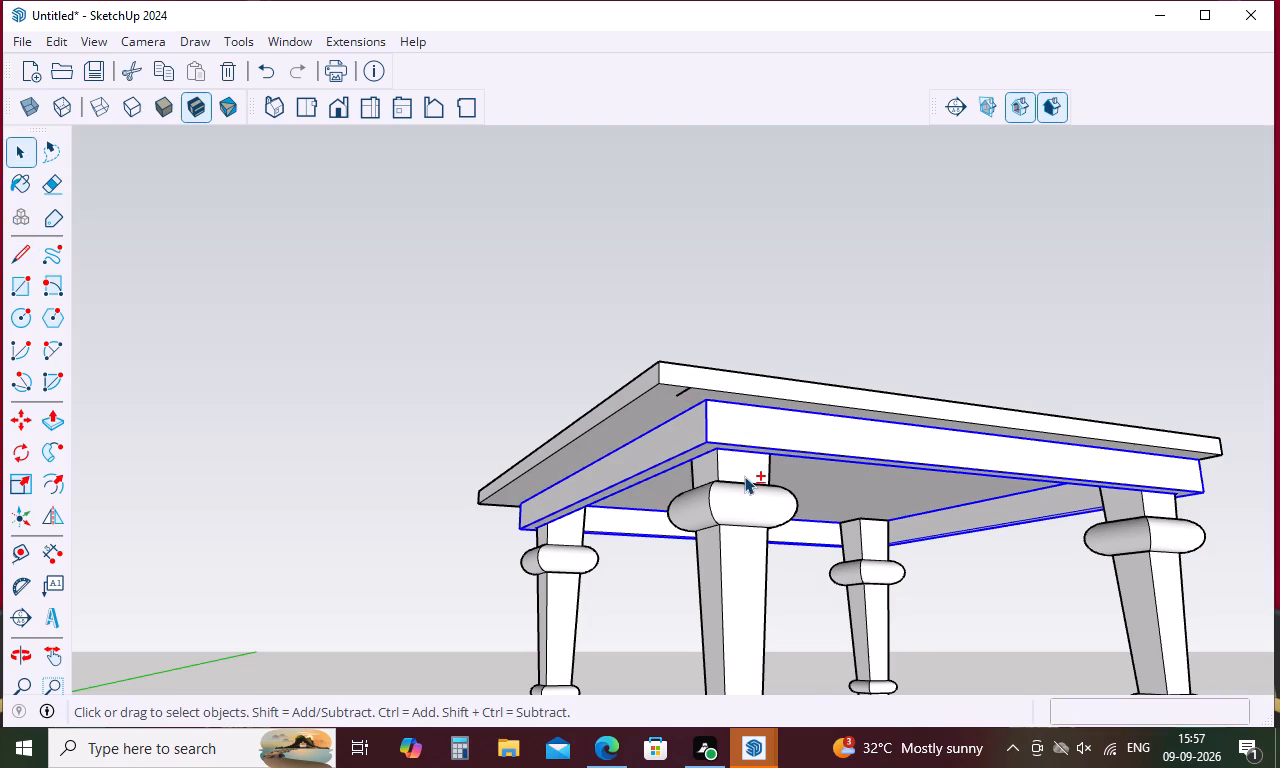
left_click(744, 476, "shift")
left_click(869, 540, "shift")
left_click(1141, 567, "shift")
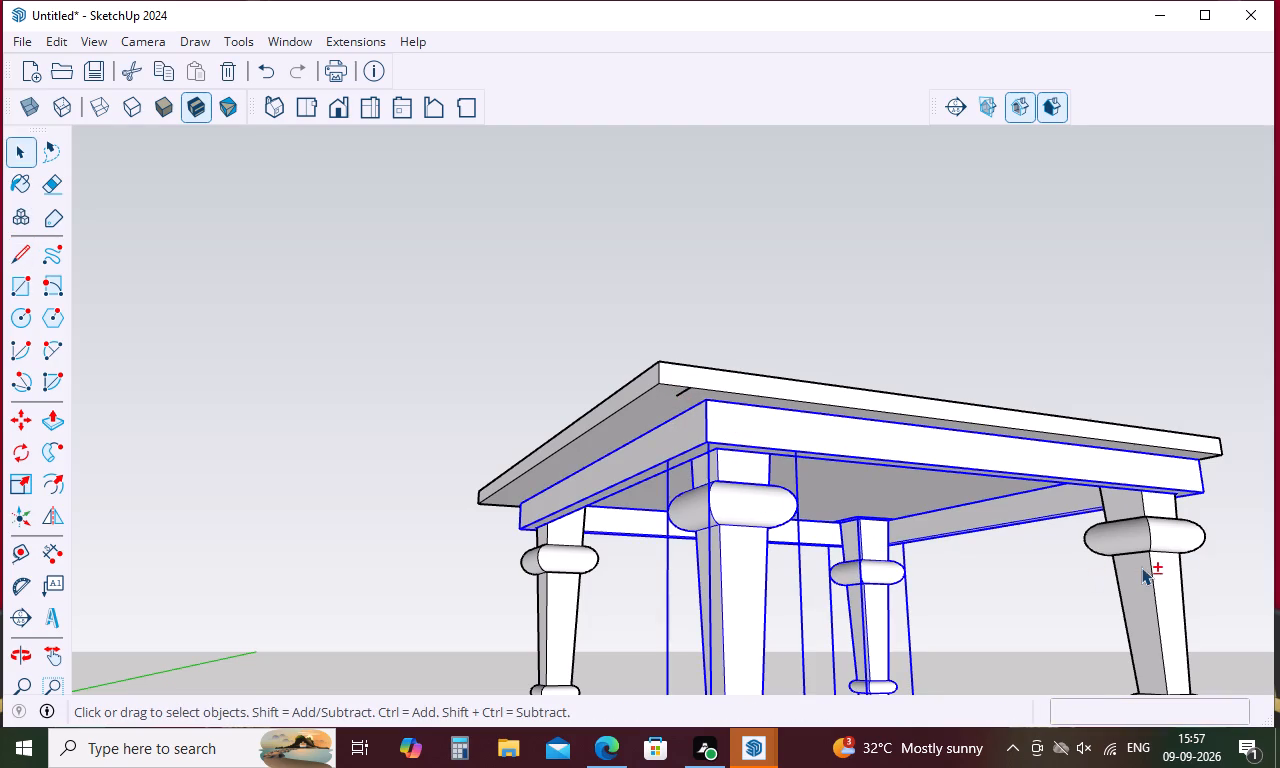
left_click(543, 617, "shift")
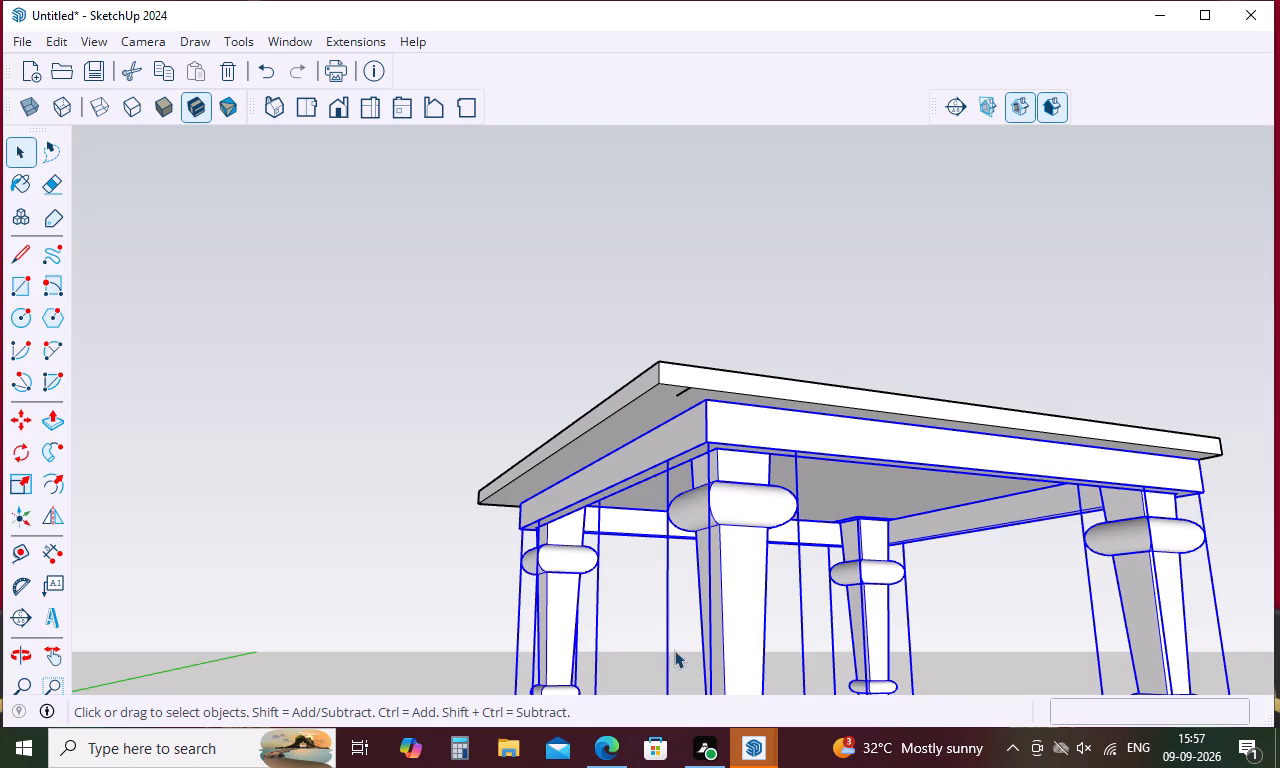
key("m")
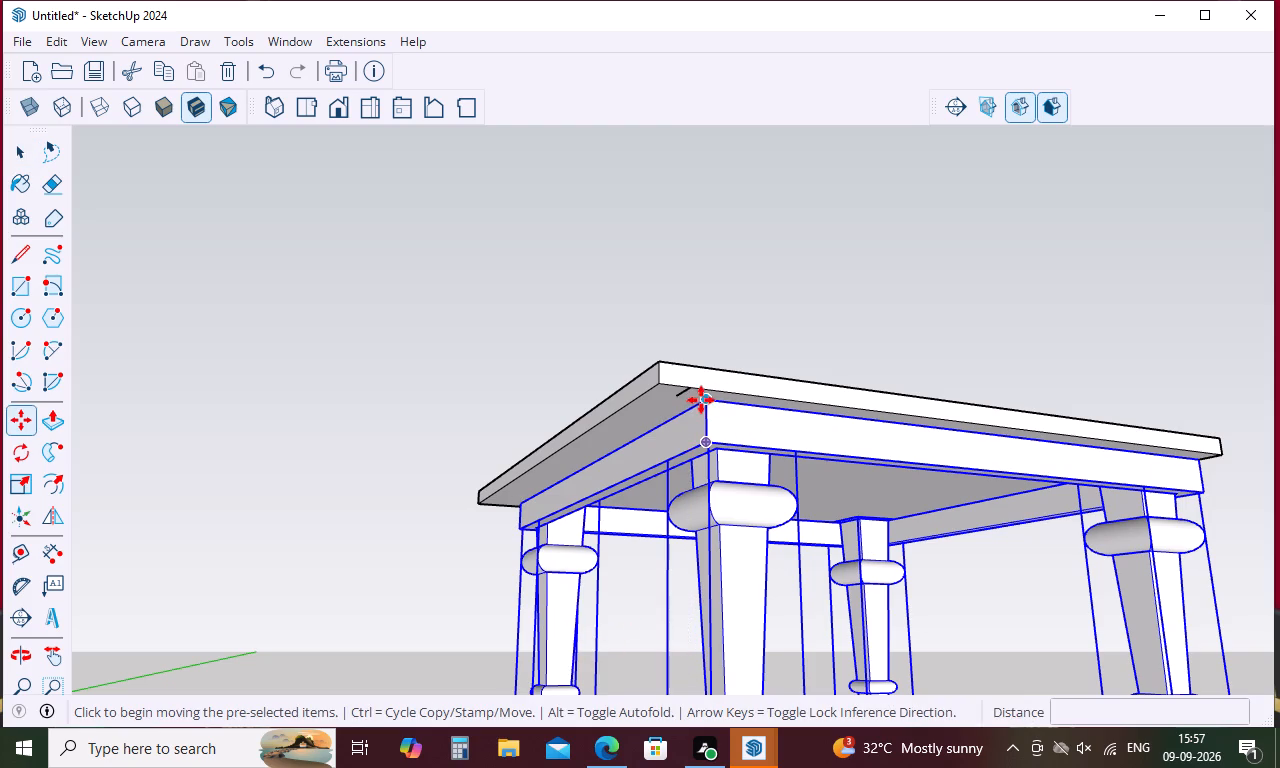
left_click(702, 399)
scroll(682, 394, "up", 2)
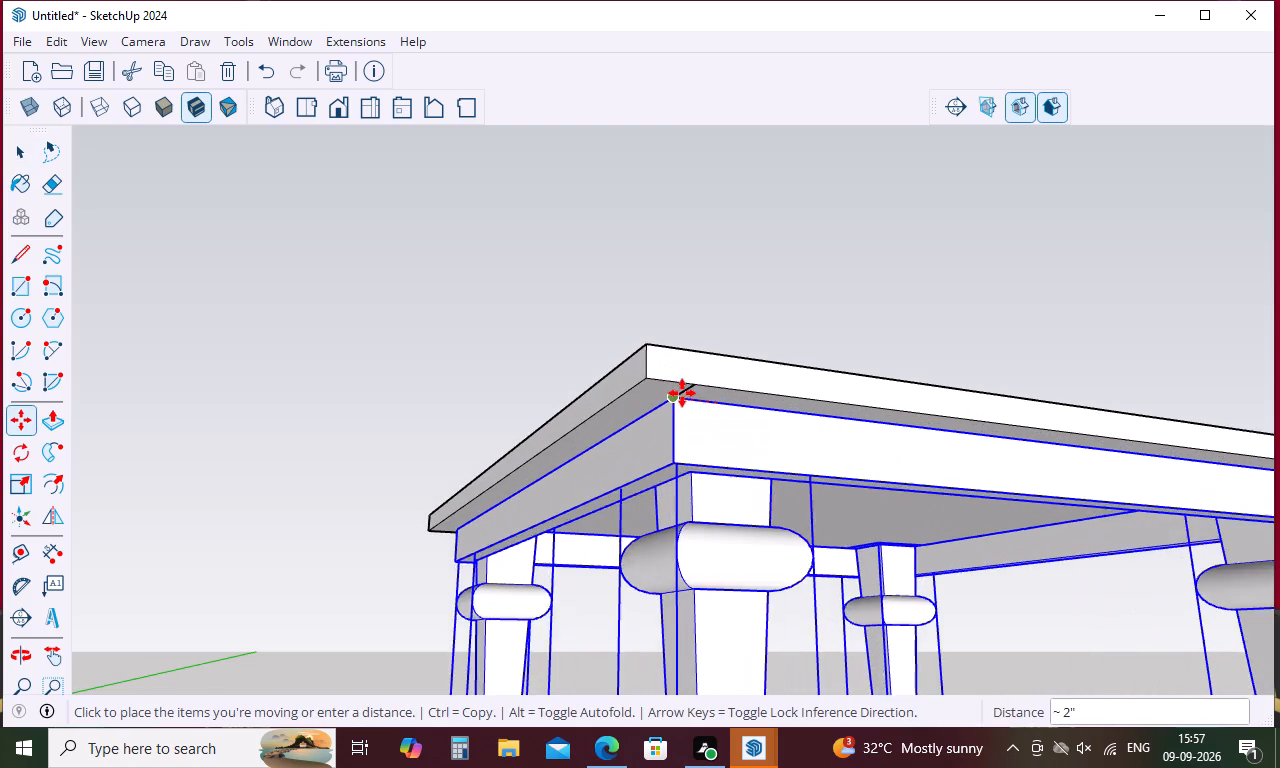
scroll(682, 393, "up", 11)
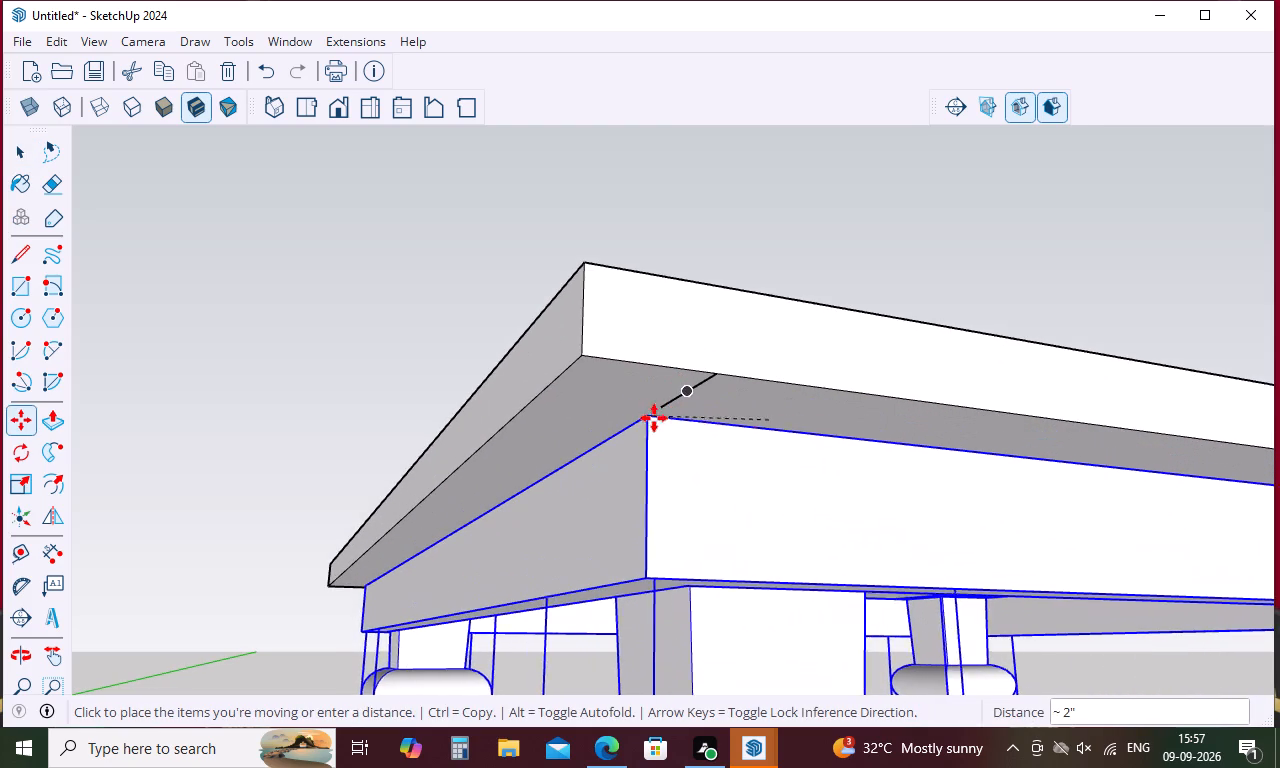
left_click(659, 408)
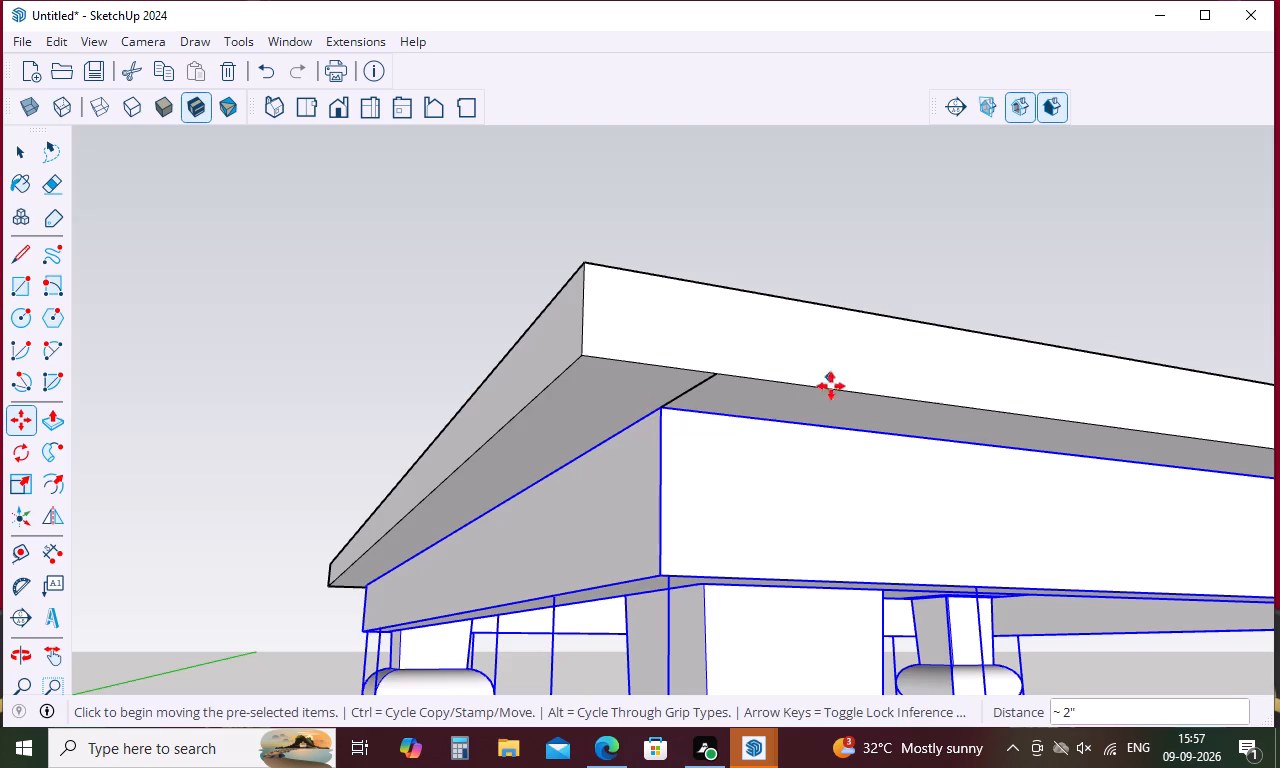
Erase the short inset line on the underside of the slab.
scroll(721, 429, "down", 4)
key("space")
key("e")
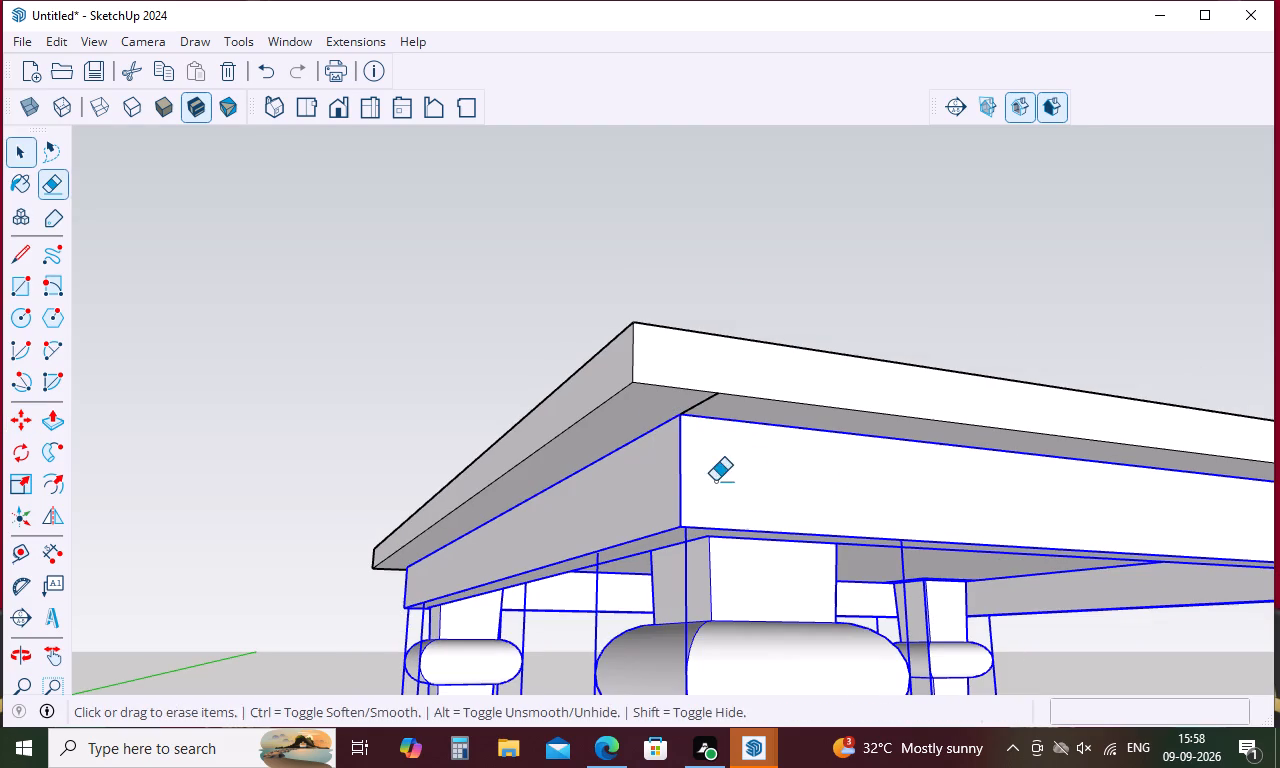
left_click(699, 411)
left_click(700, 404)
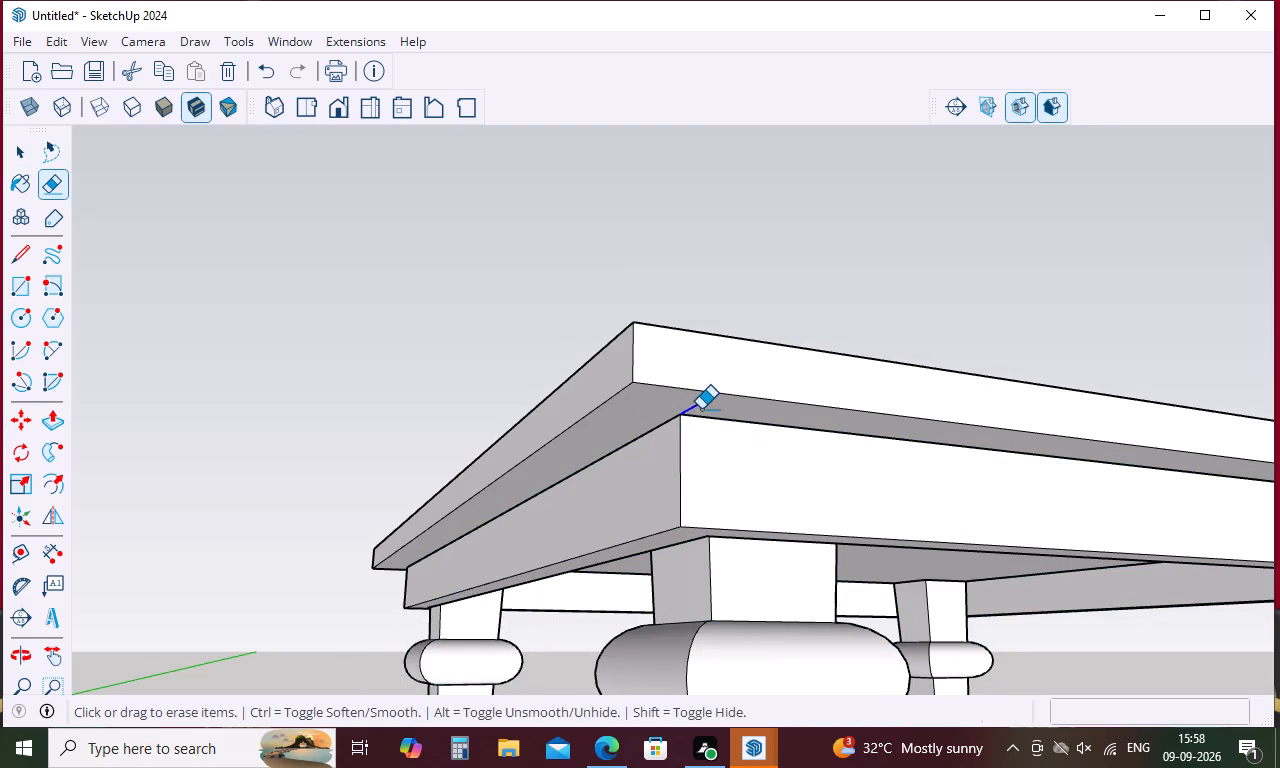
Examine the square table from above and below, checking the frame's overhang under the slab.
scroll(710, 425, "down", 14)
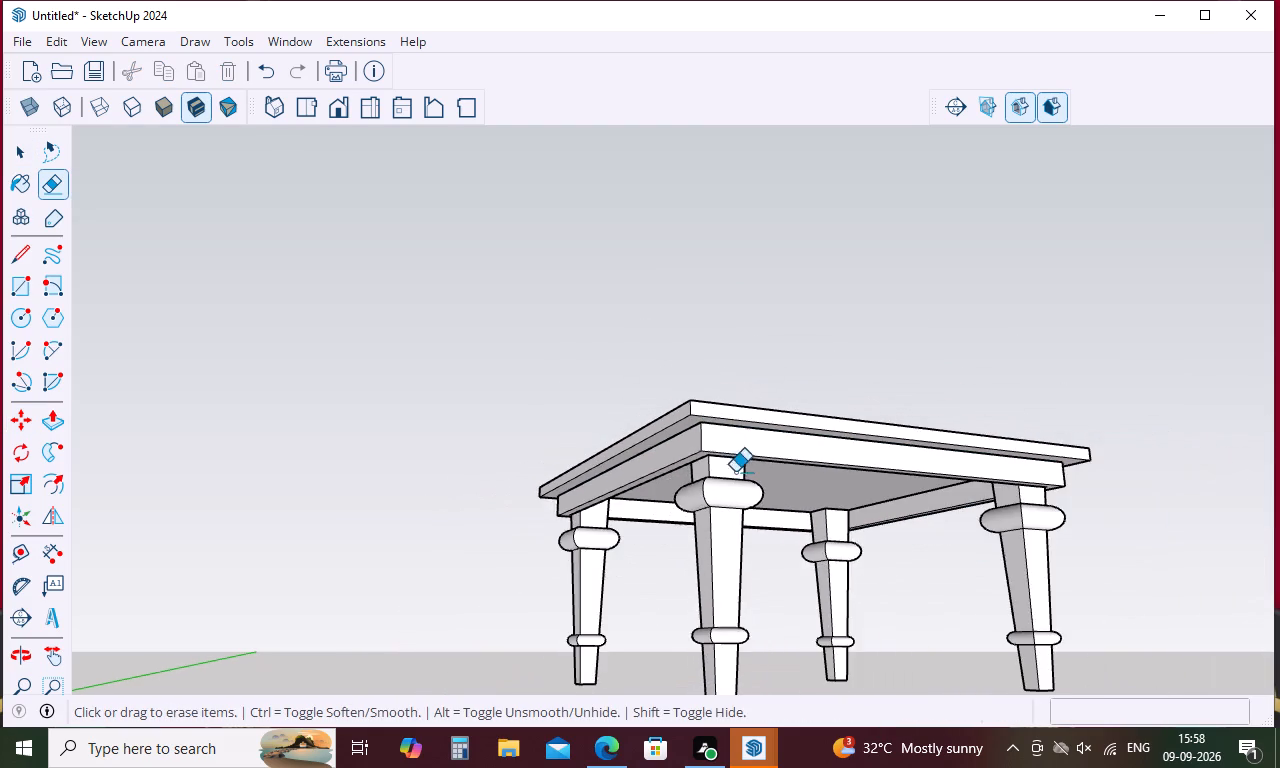
scroll(735, 472, "down", 5)
middle_click_drag(852, 503, 745, 706)
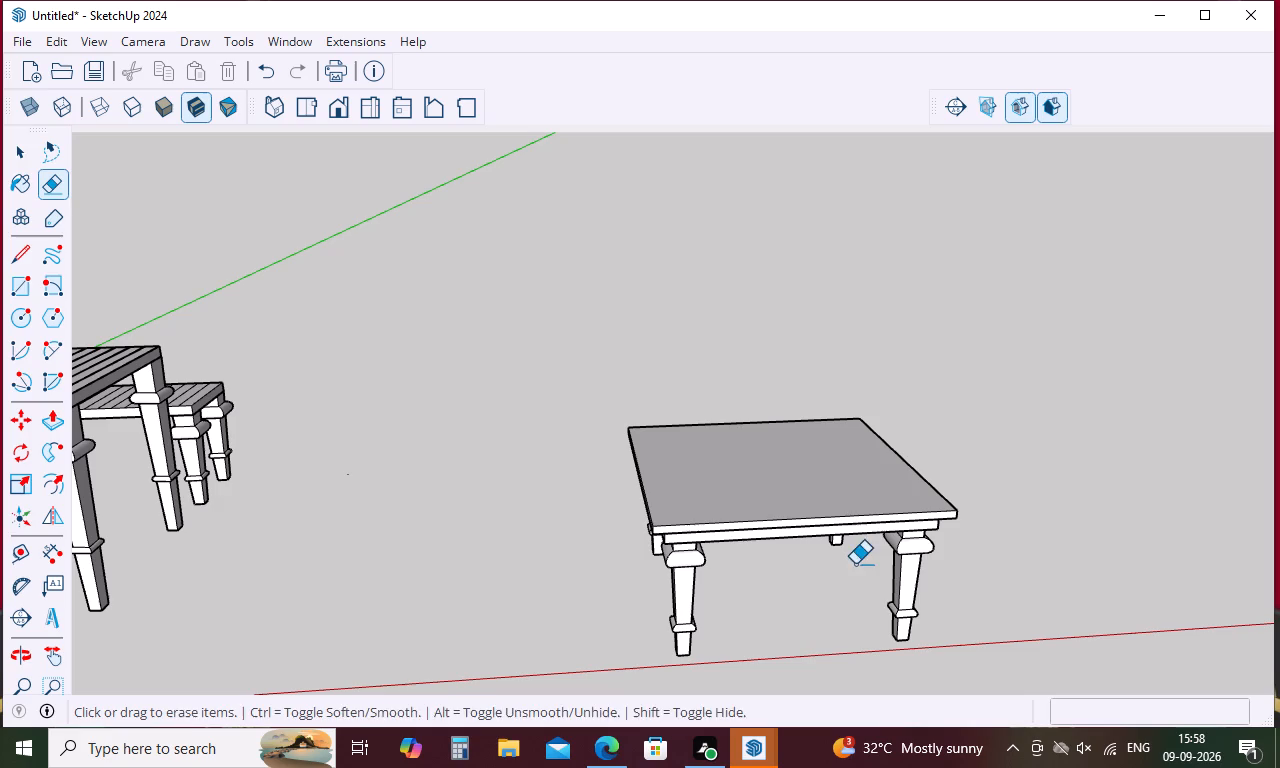
key("space")
middle_click_drag(845, 557, 720, 379)
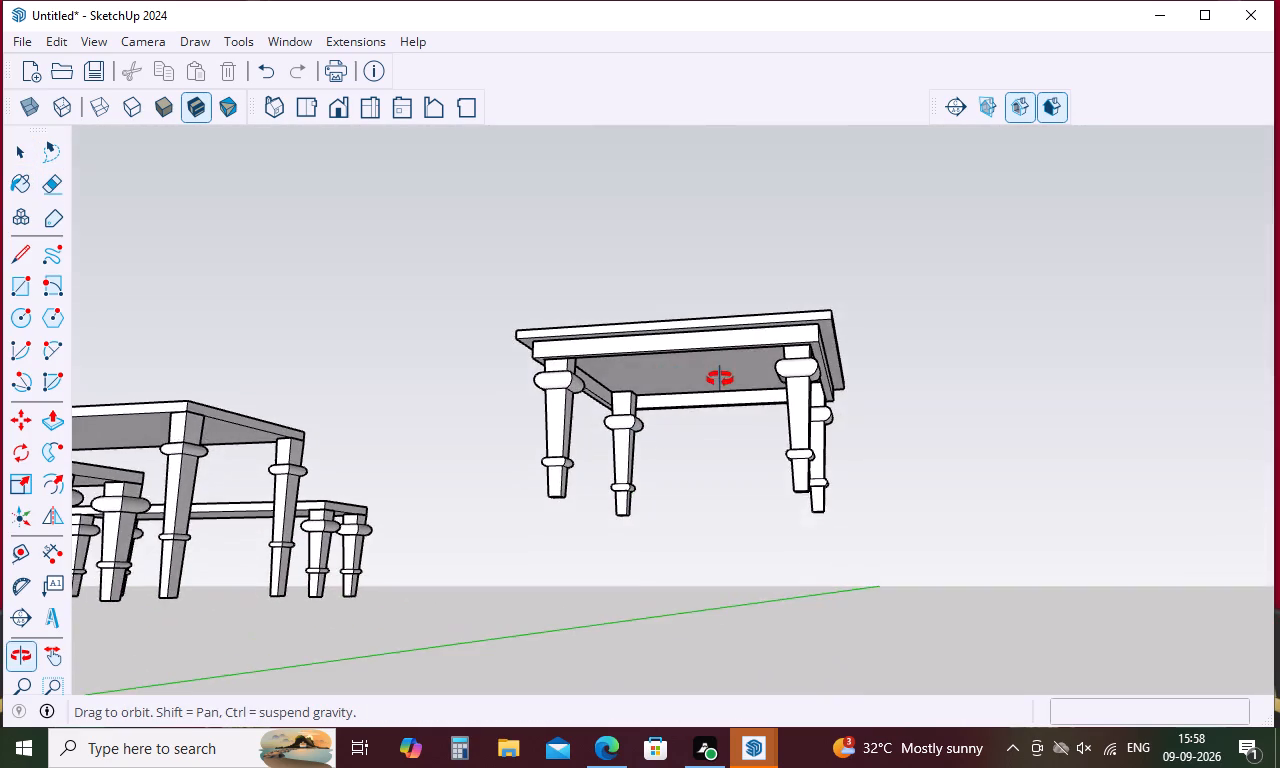
middle_click_drag(720, 379, 970, 569)
Paint the whole slab of the square table with Translucent Glass Blue from the Glass and Mirrors materials.
left_click(844, 472)
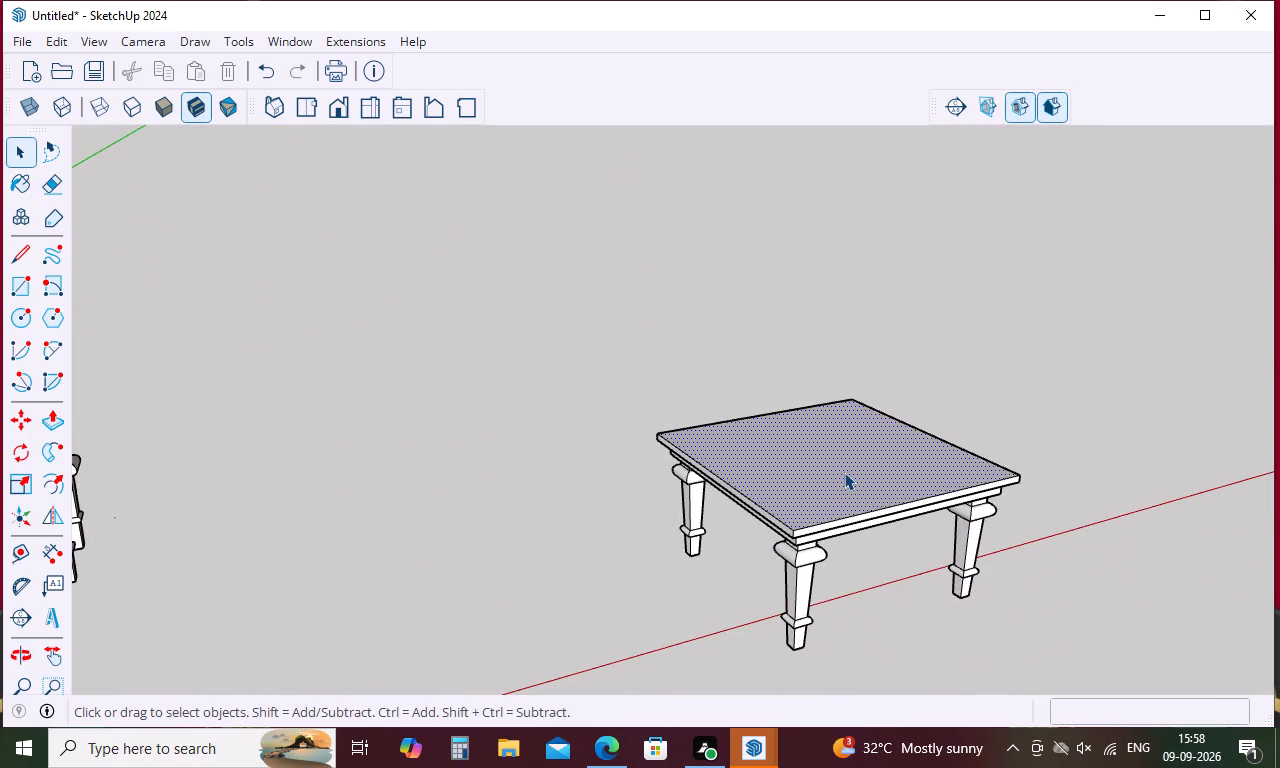
double_click(844, 472)
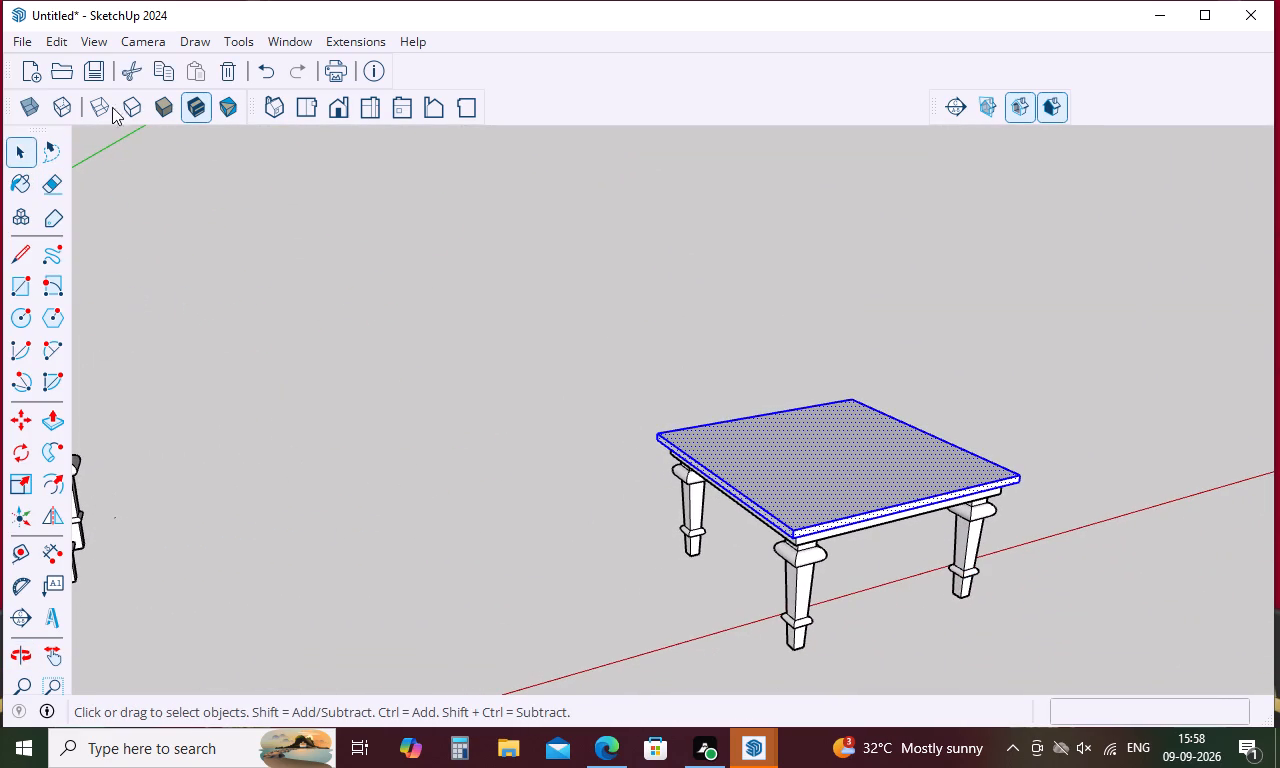
left_click(307, 44)
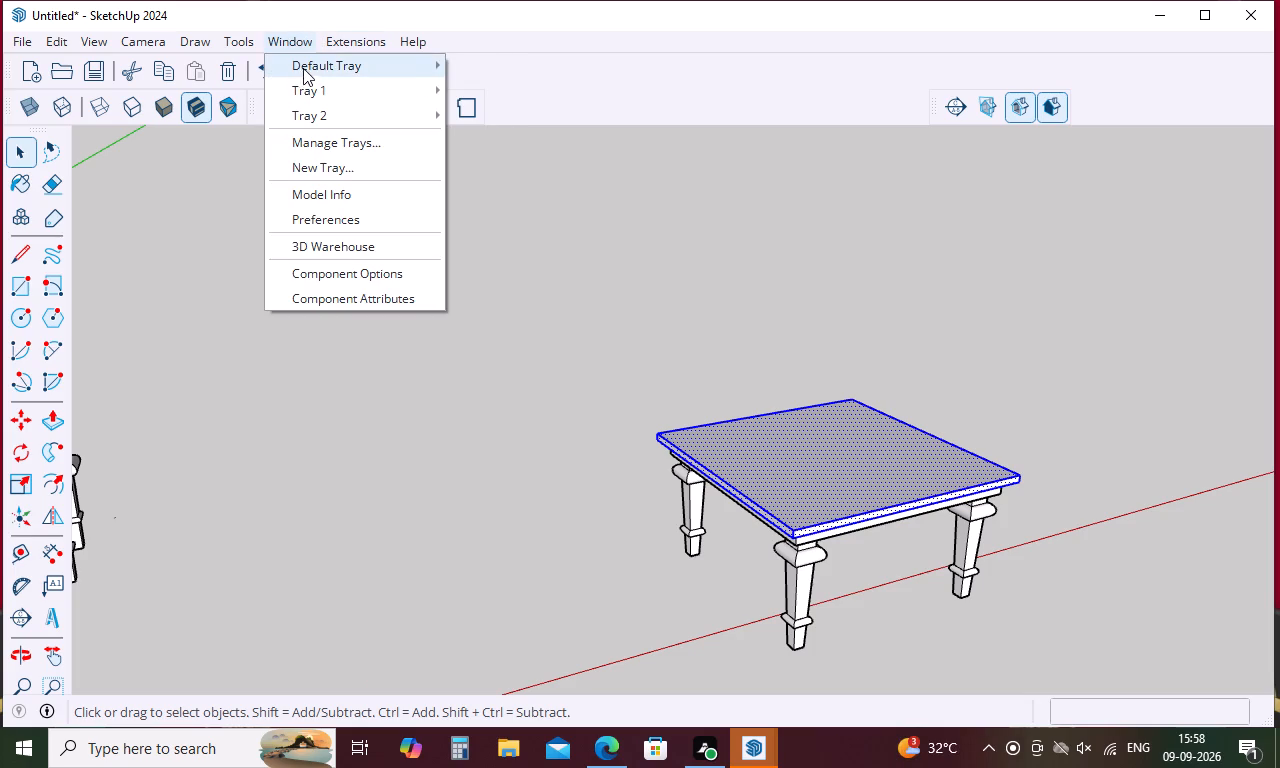
left_click(305, 69)
left_click(538, 143)
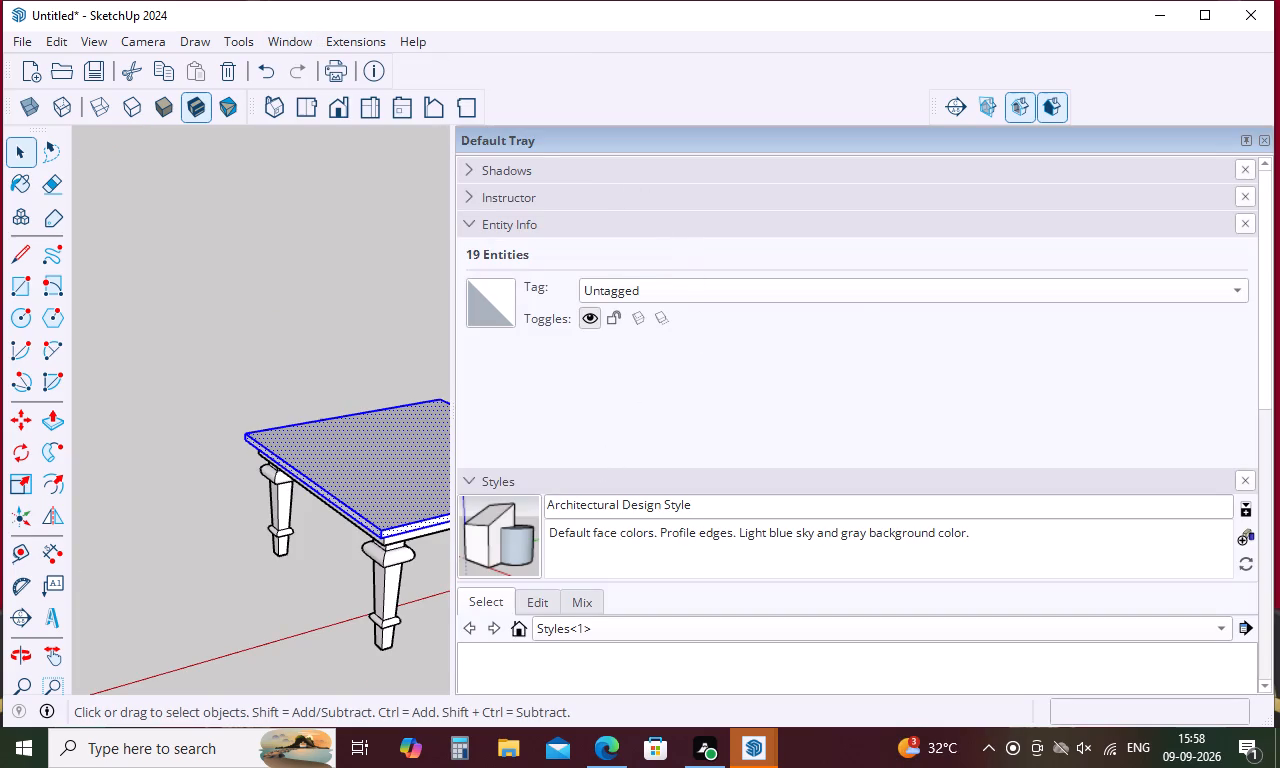
scroll(952, 412, "down", 2)
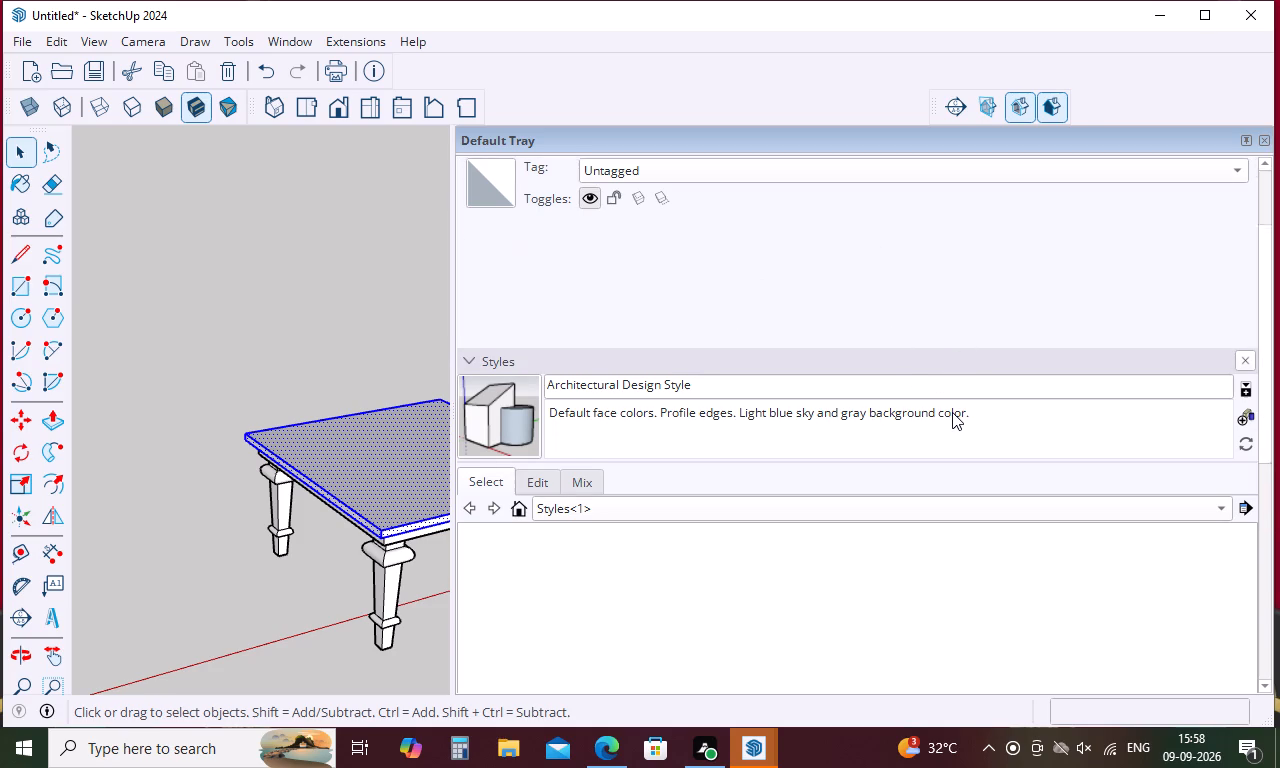
scroll(952, 412, "down", 6)
scroll(952, 413, "up", 4)
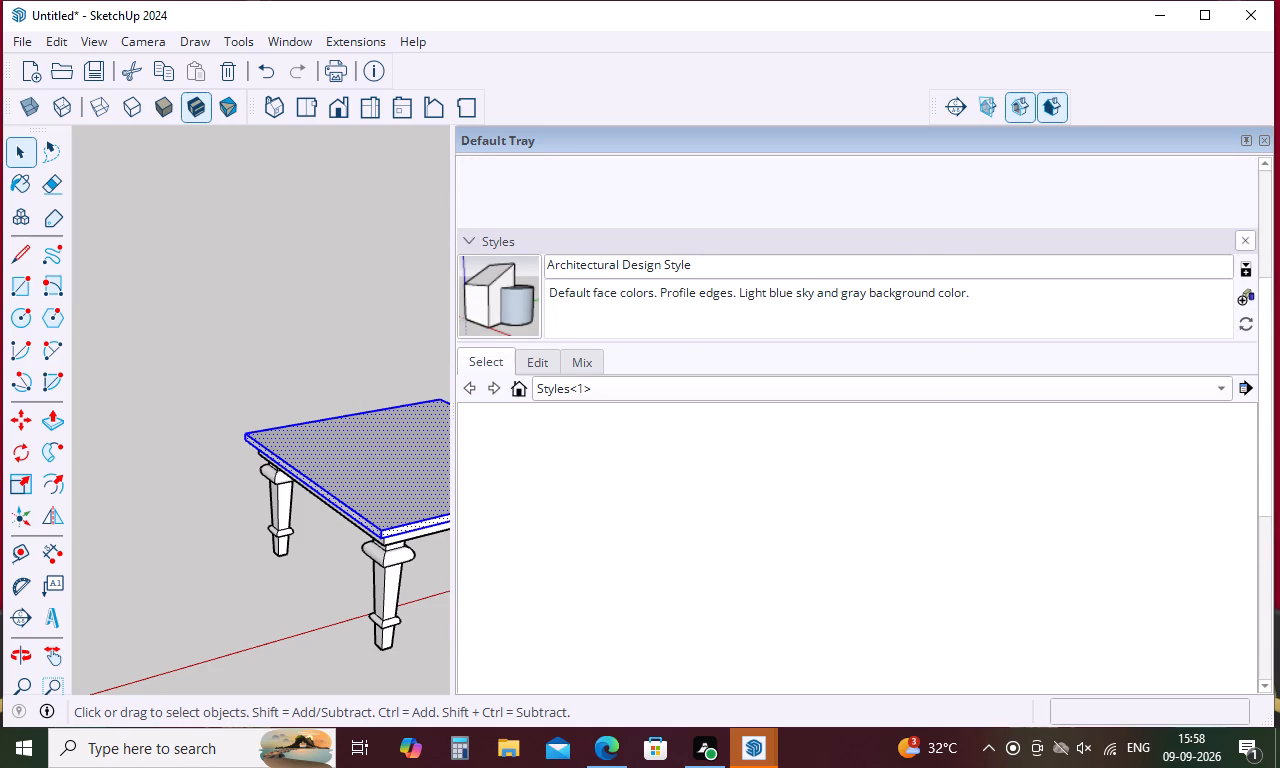
scroll(1006, 316, "up", 4)
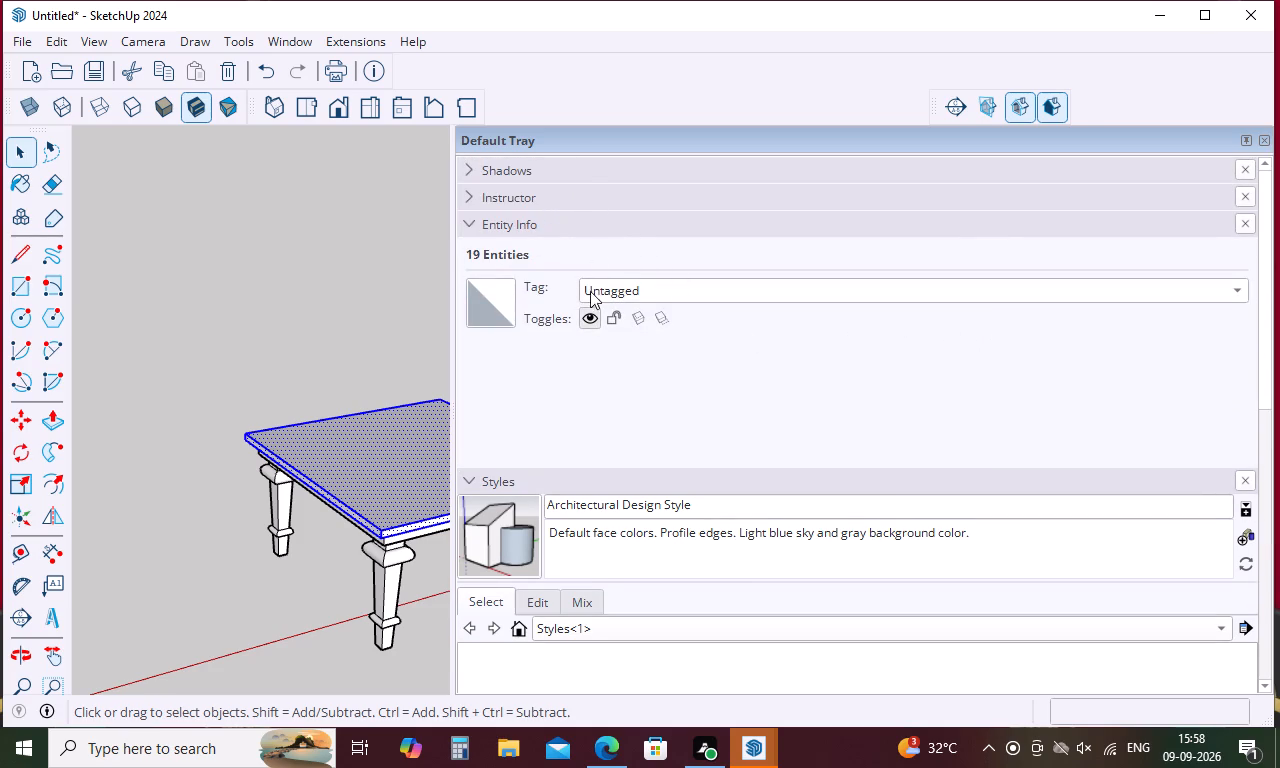
scroll(726, 280, "down", 8)
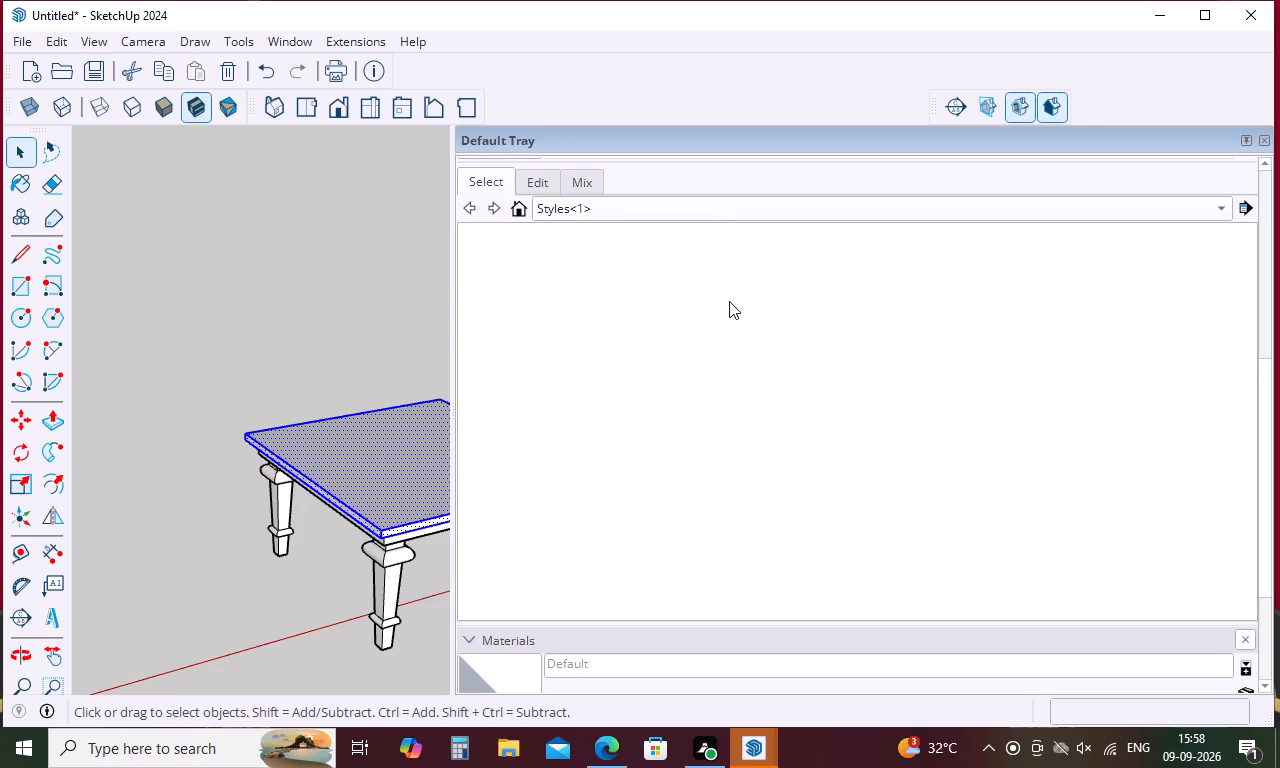
scroll(729, 301, "down", 10)
scroll(1050, 435, "down", 3)
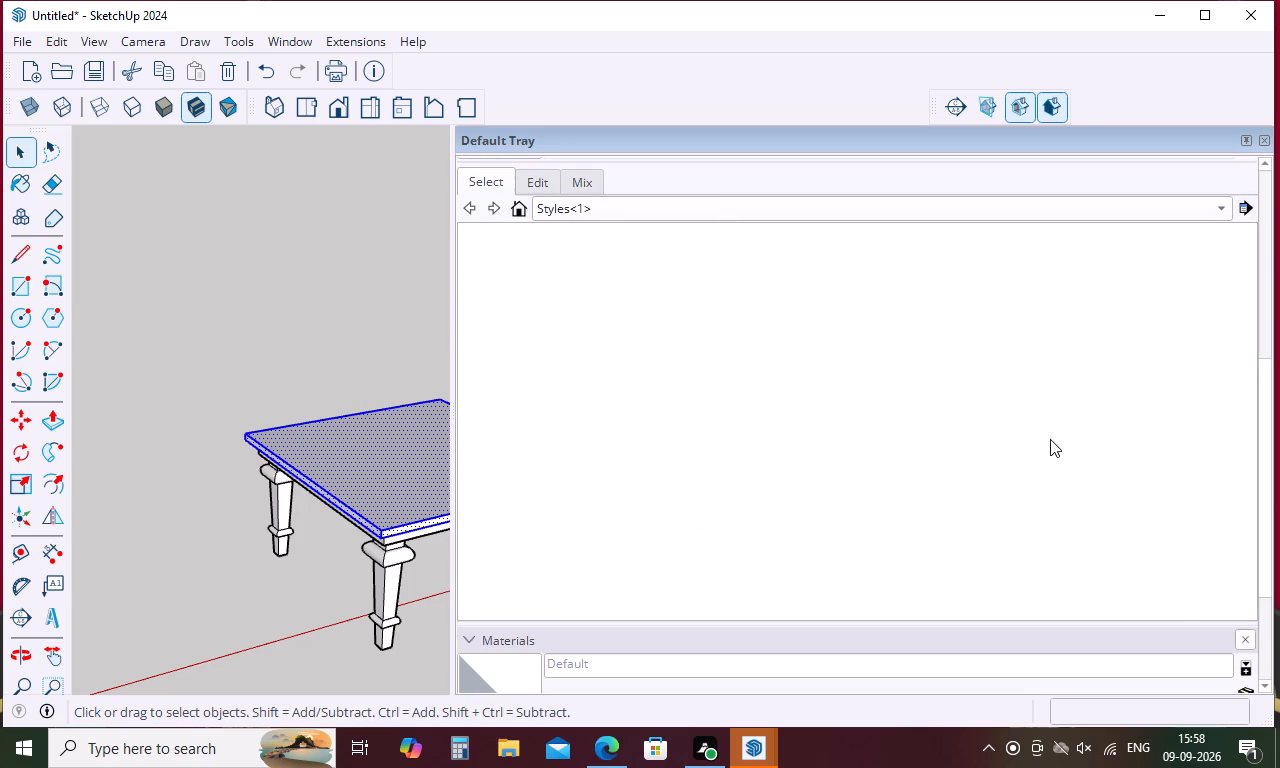
scroll(1050, 439, "down", 2)
left_click_drag(1217, 664, 1204, 614)
left_click(473, 636)
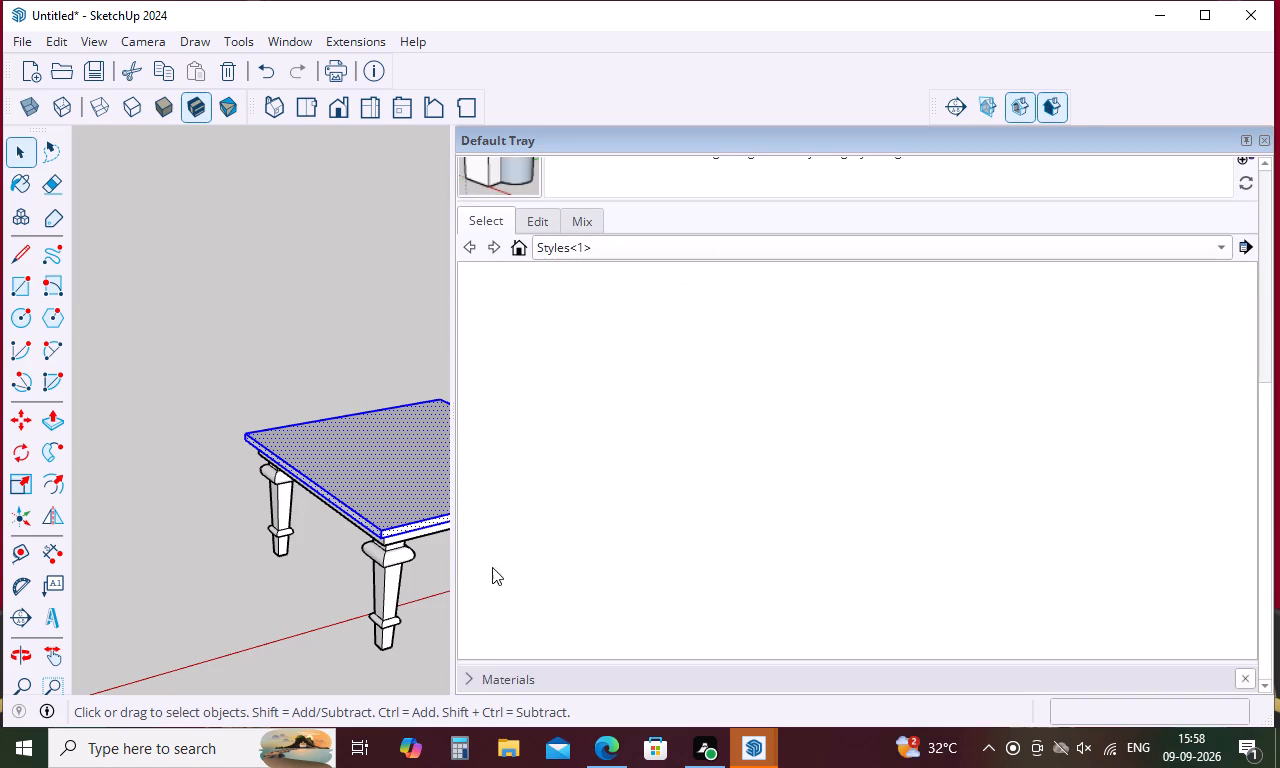
left_click(472, 674)
scroll(567, 482, "down", 5)
scroll(859, 295, "down", 4)
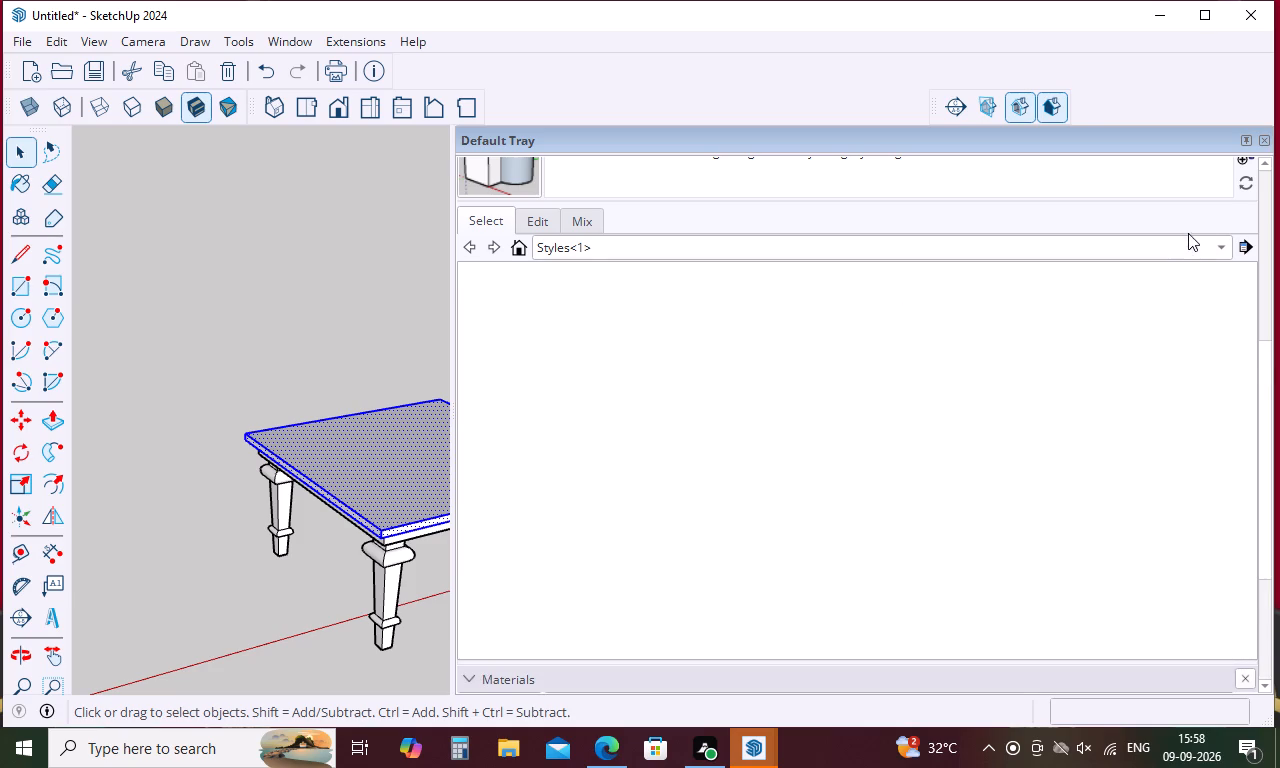
scroll(1195, 212, "down", 10)
scroll(1240, 450, "down", 4)
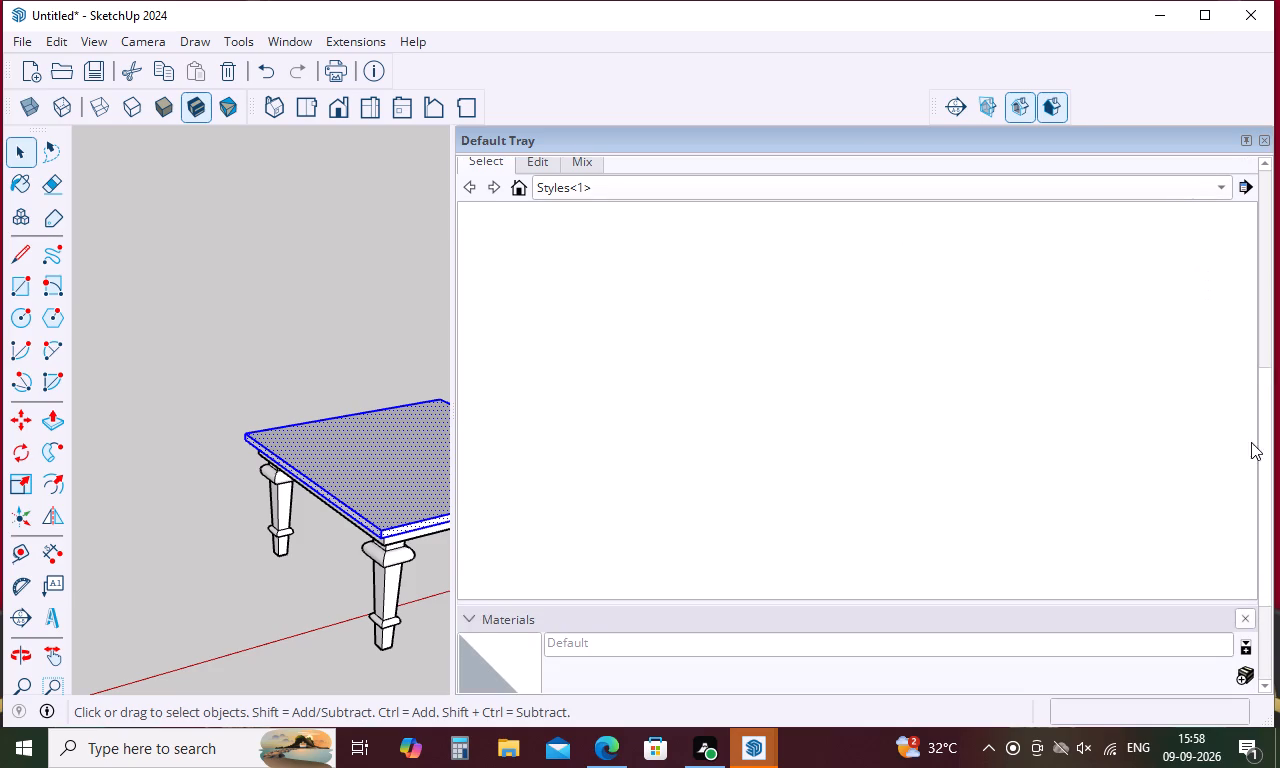
left_click_drag(1259, 439, 1279, 583)
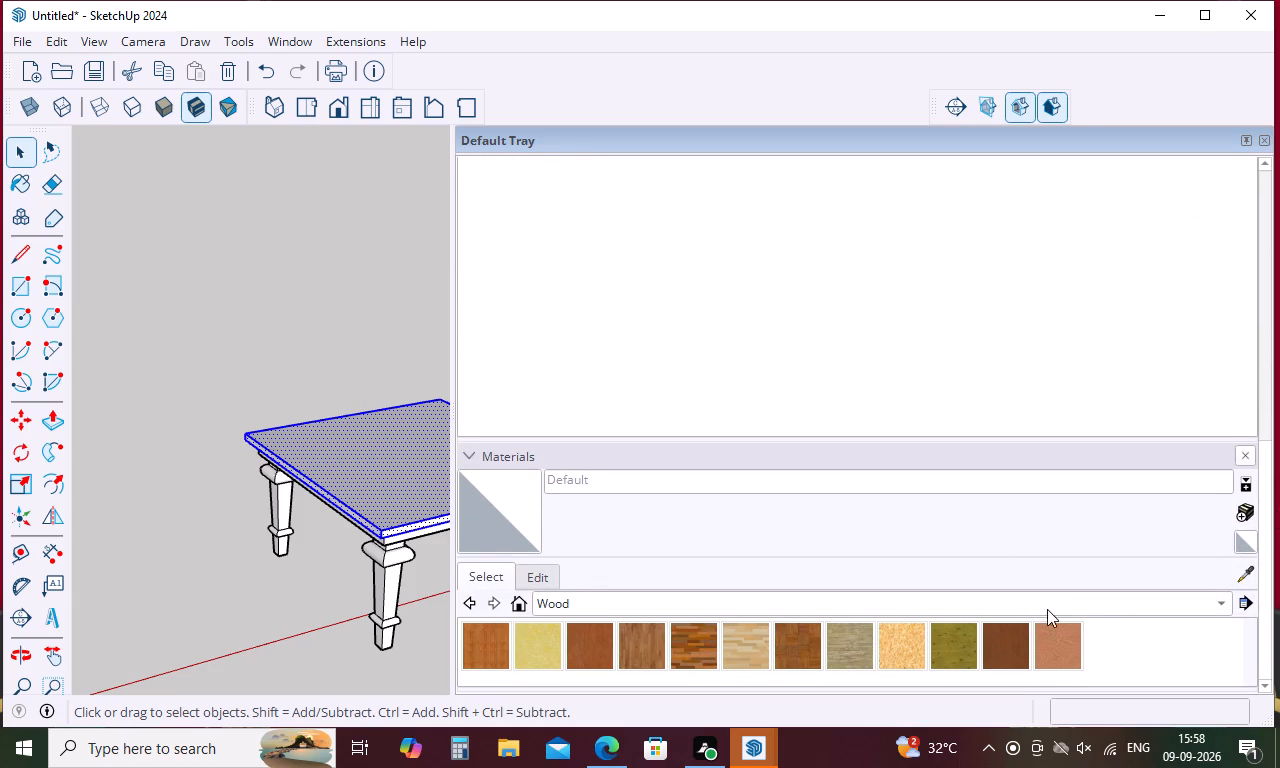
left_click(1222, 604)
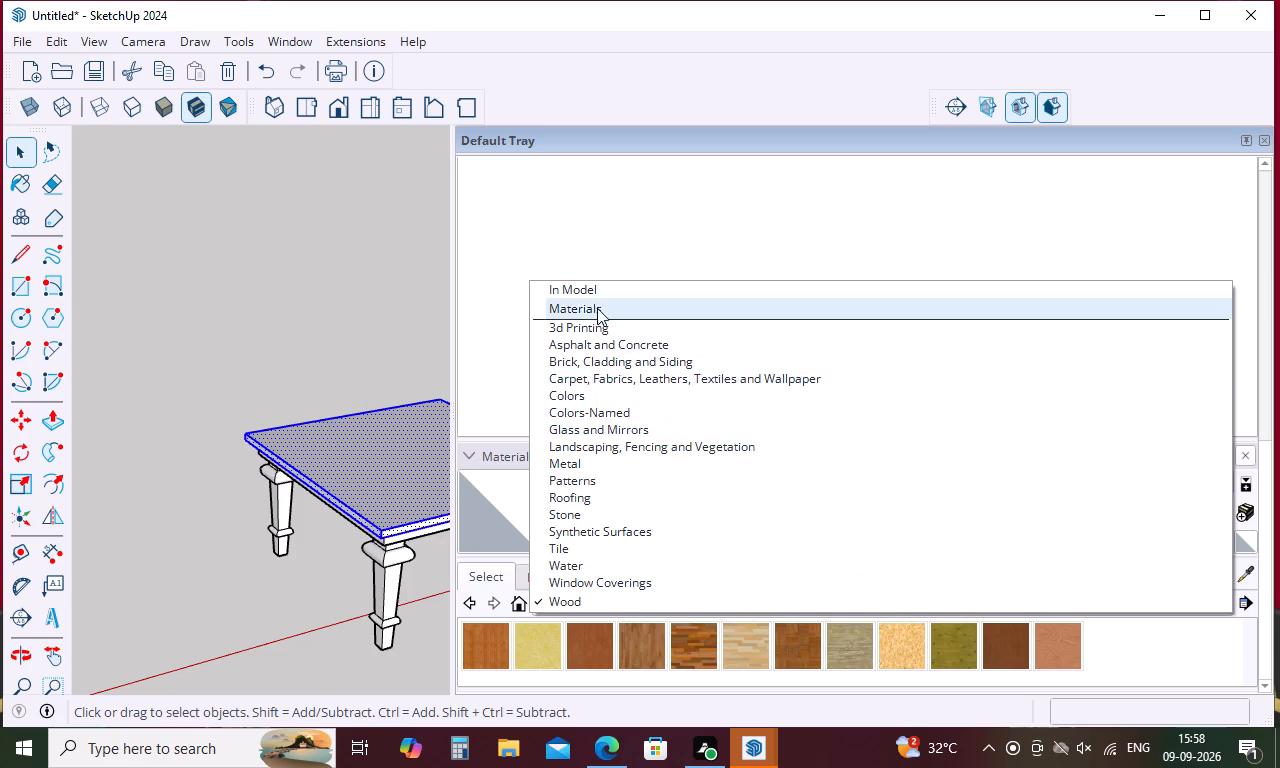
left_click(609, 434)
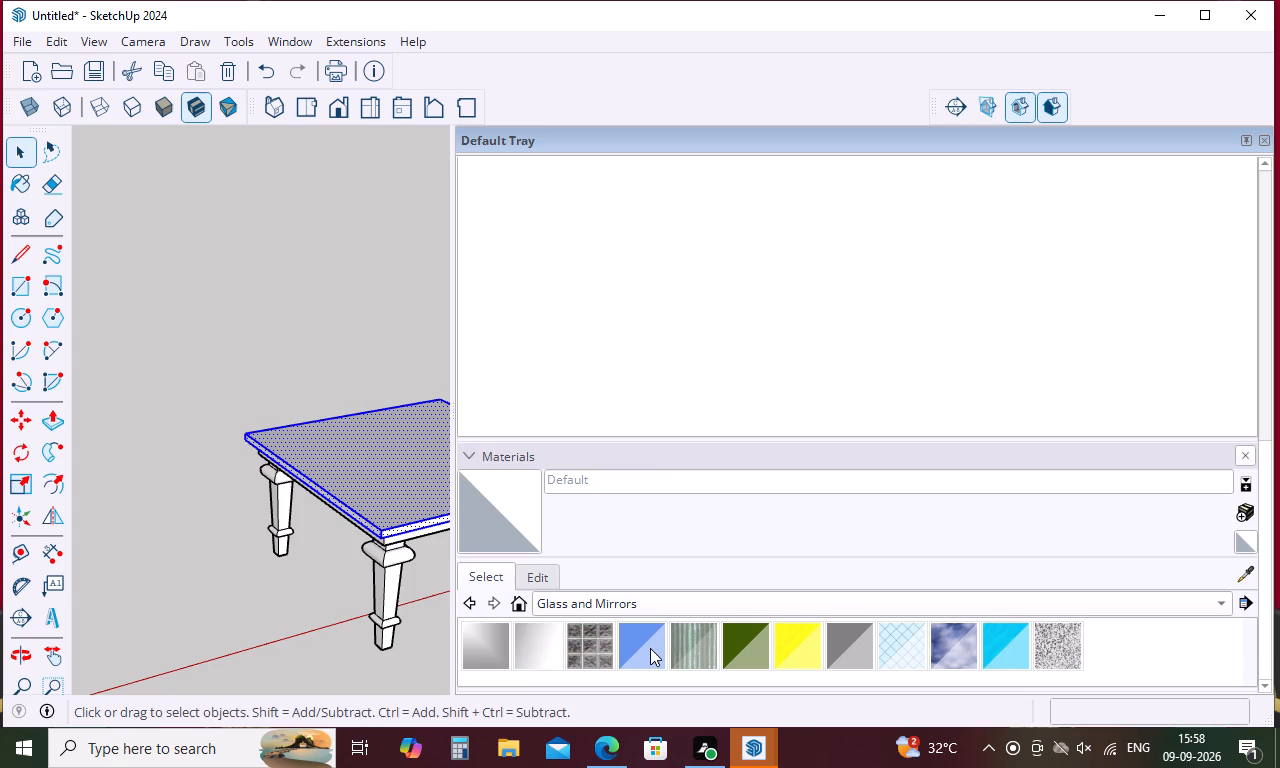
left_click(648, 648)
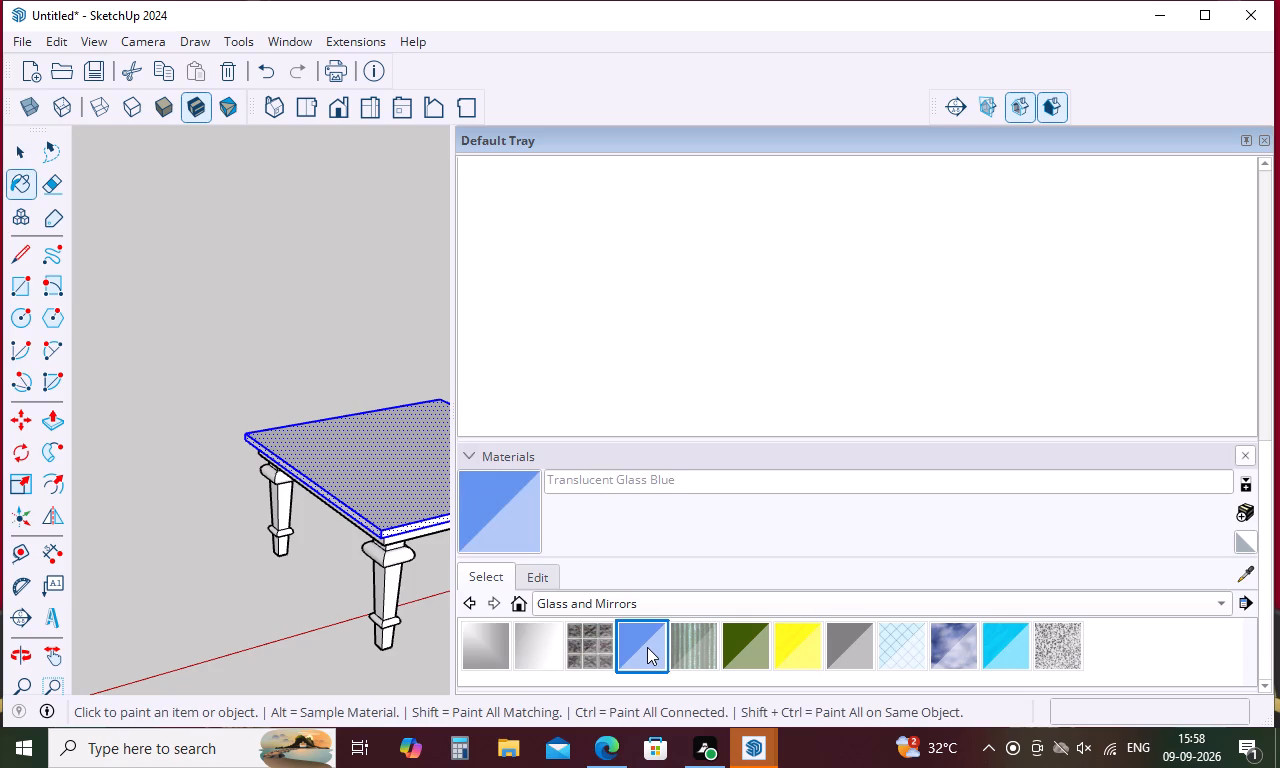
left_click(398, 477)
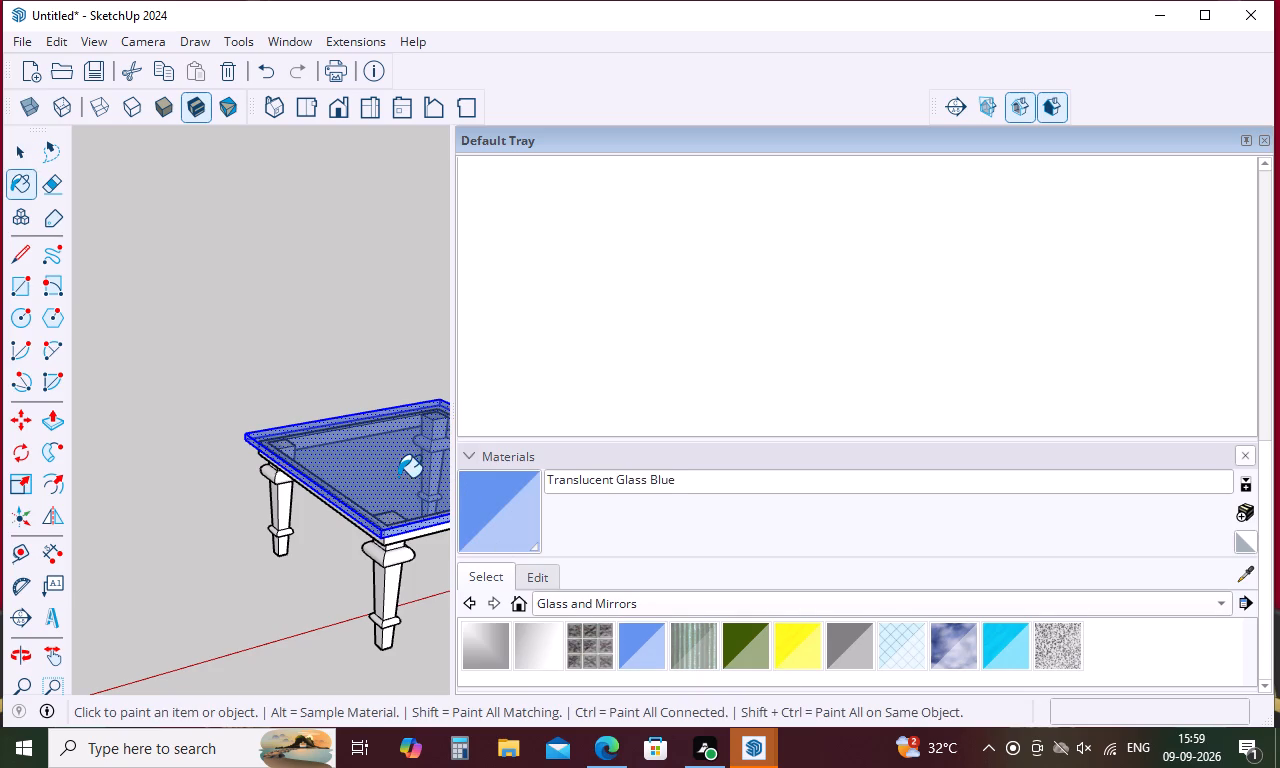
key("space")
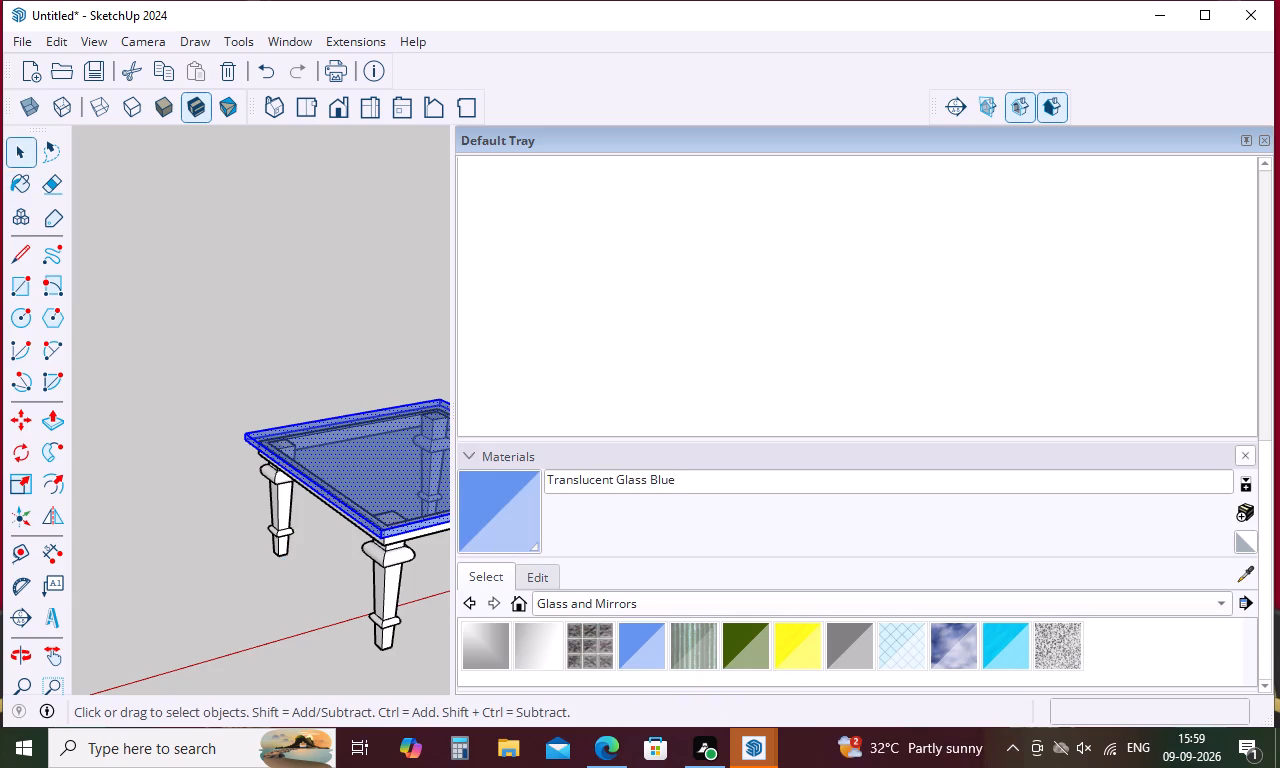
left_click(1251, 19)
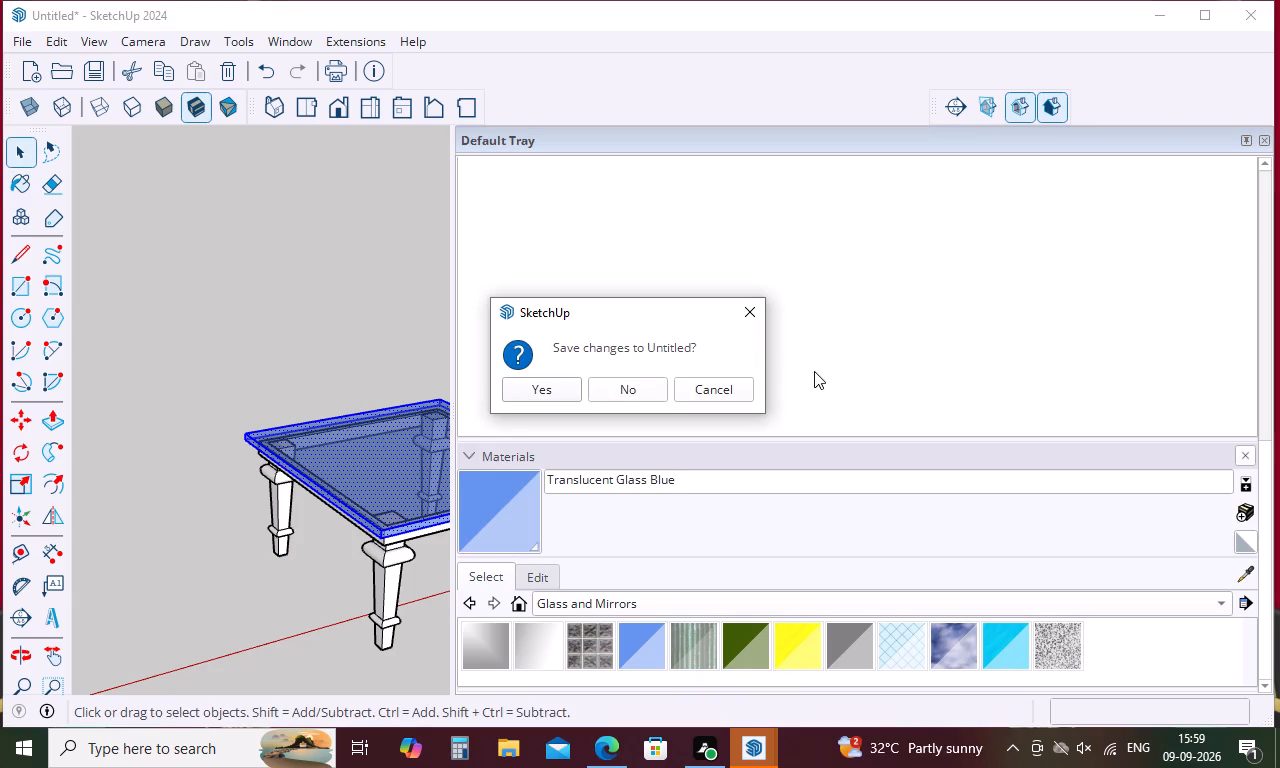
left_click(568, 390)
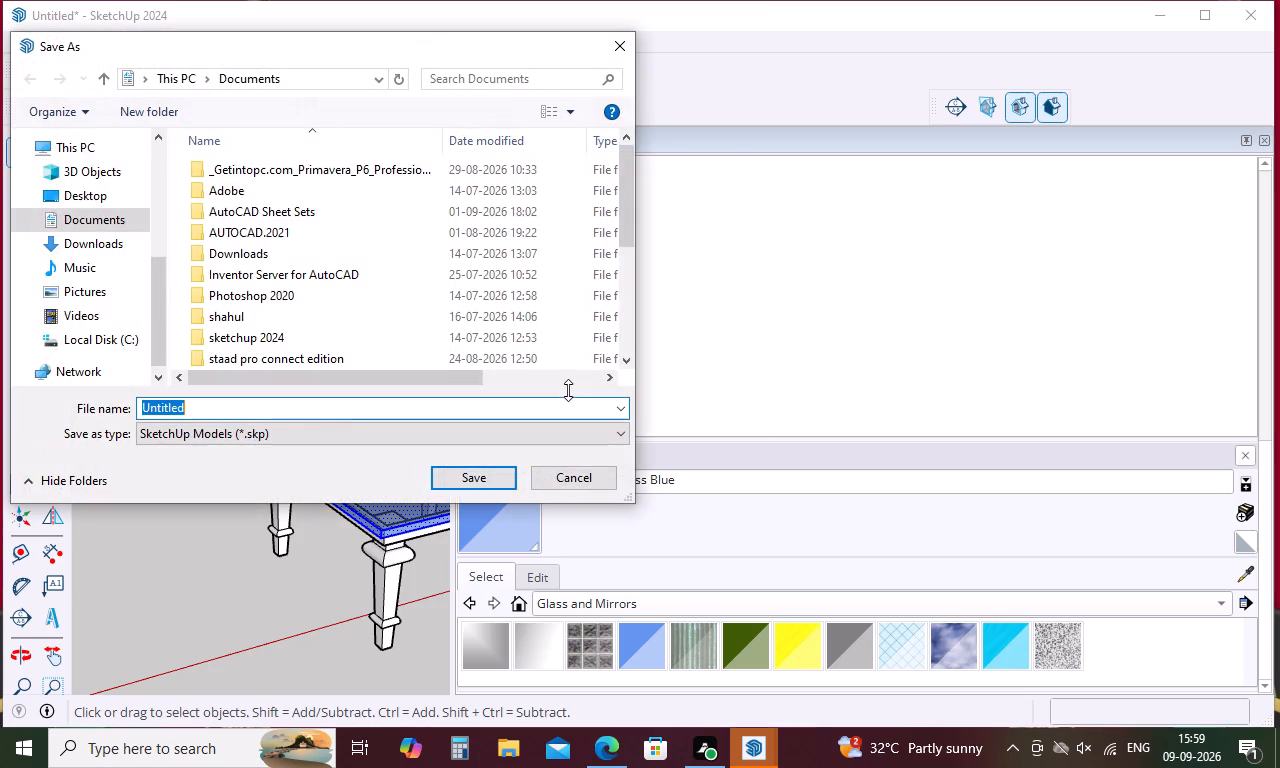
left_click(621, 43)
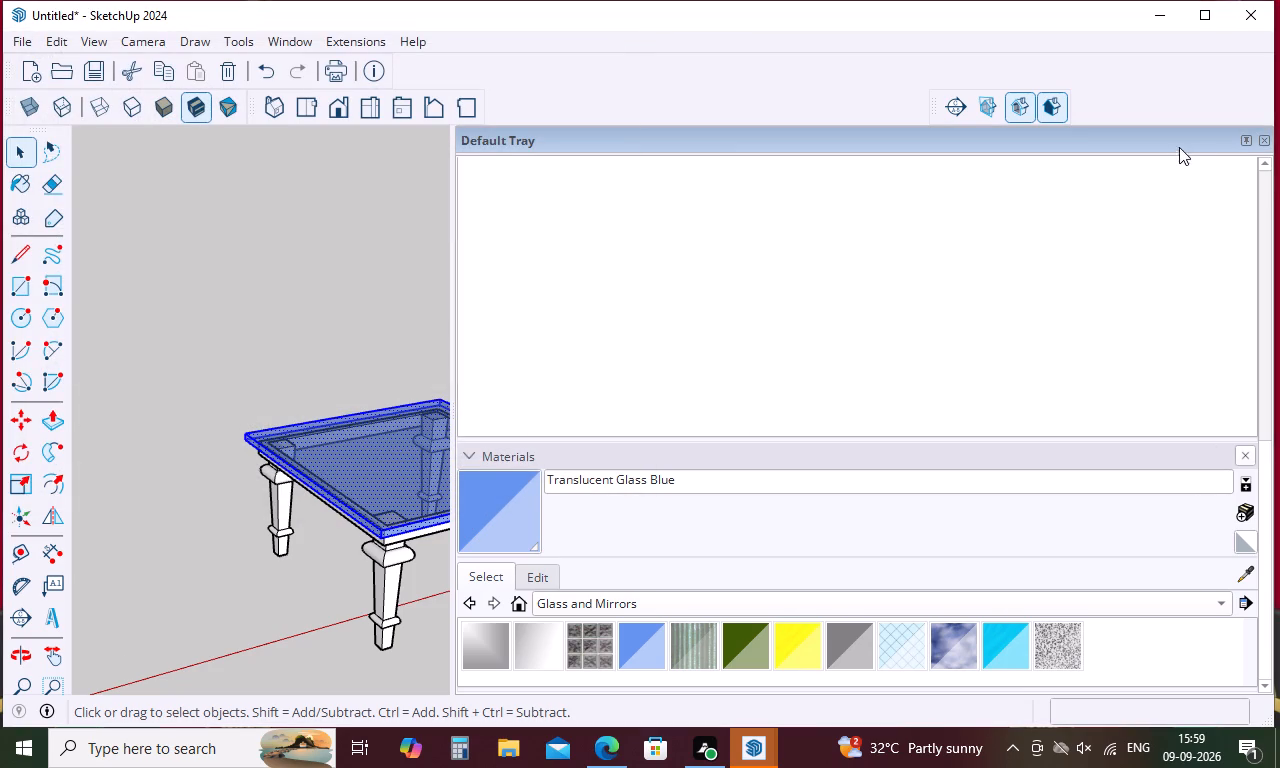
Close the Default Tray and clear the selection of the glass slab.
left_click(1268, 142)
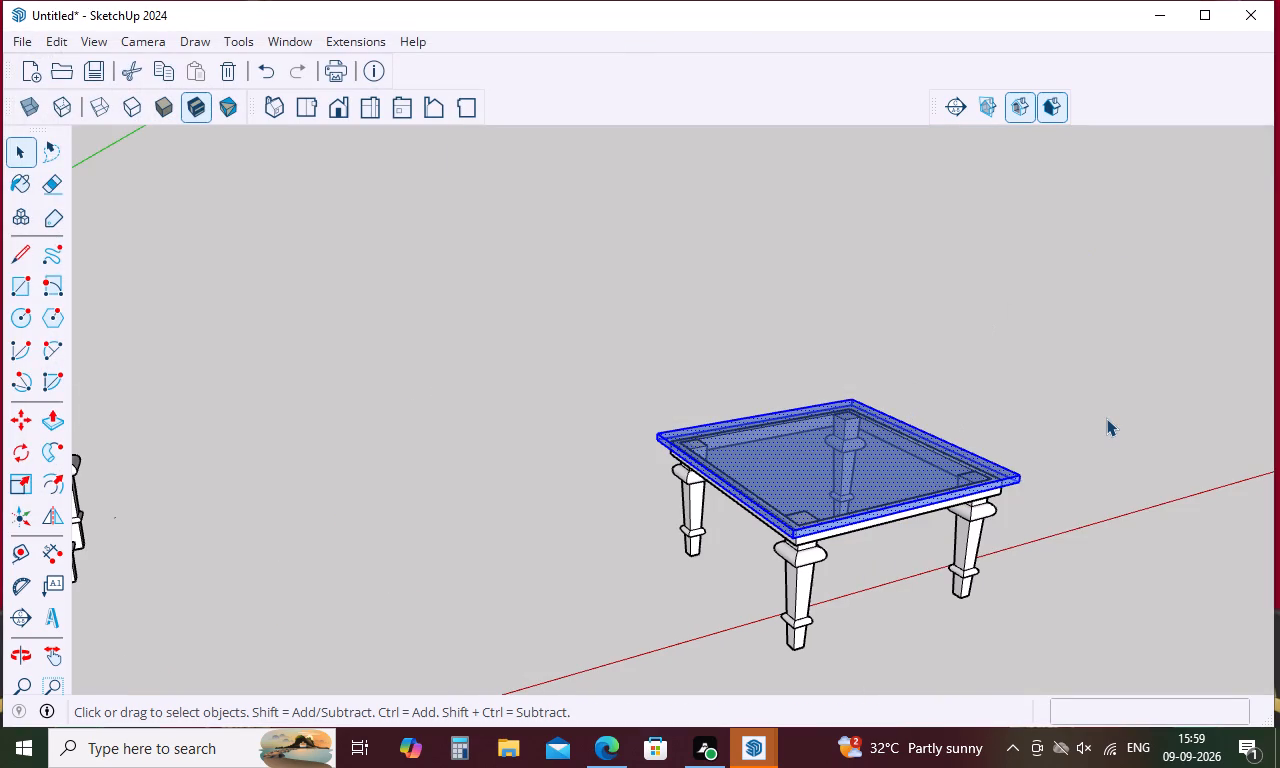
key("space")
key("k")
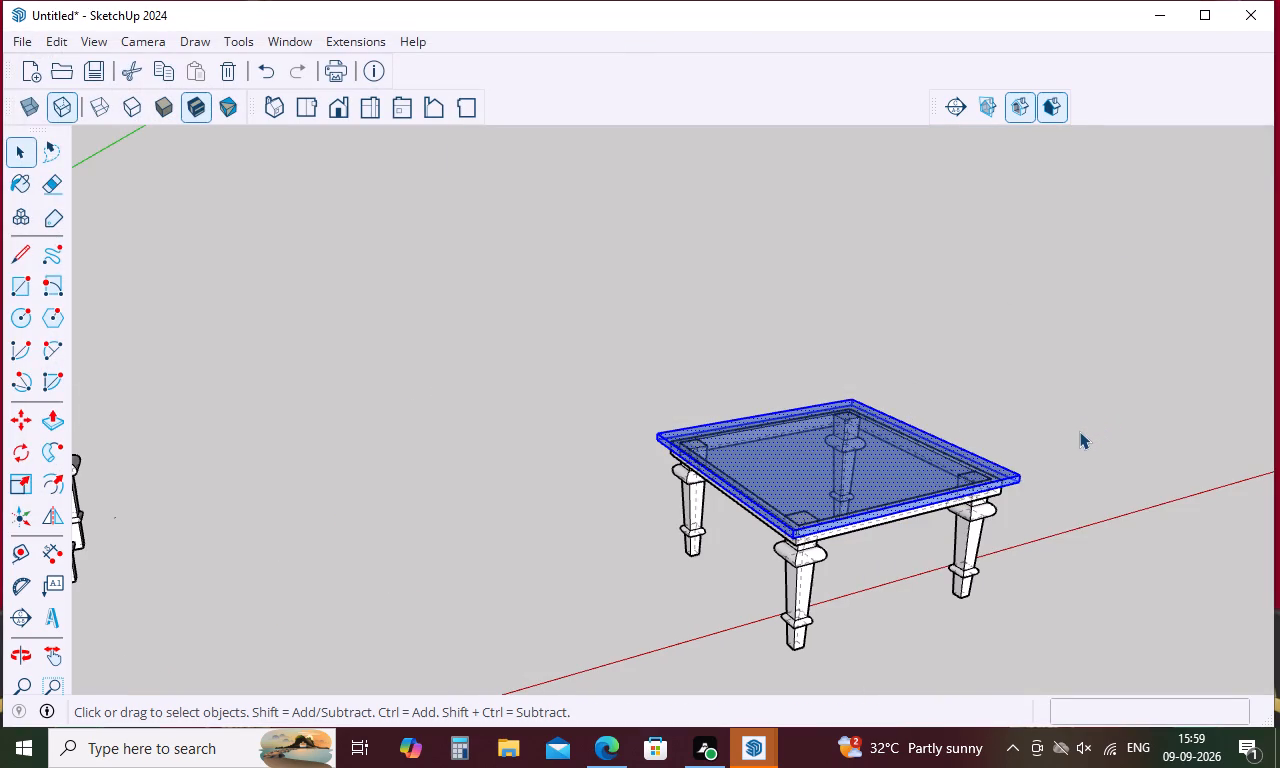
key("k")
left_click(1074, 439)
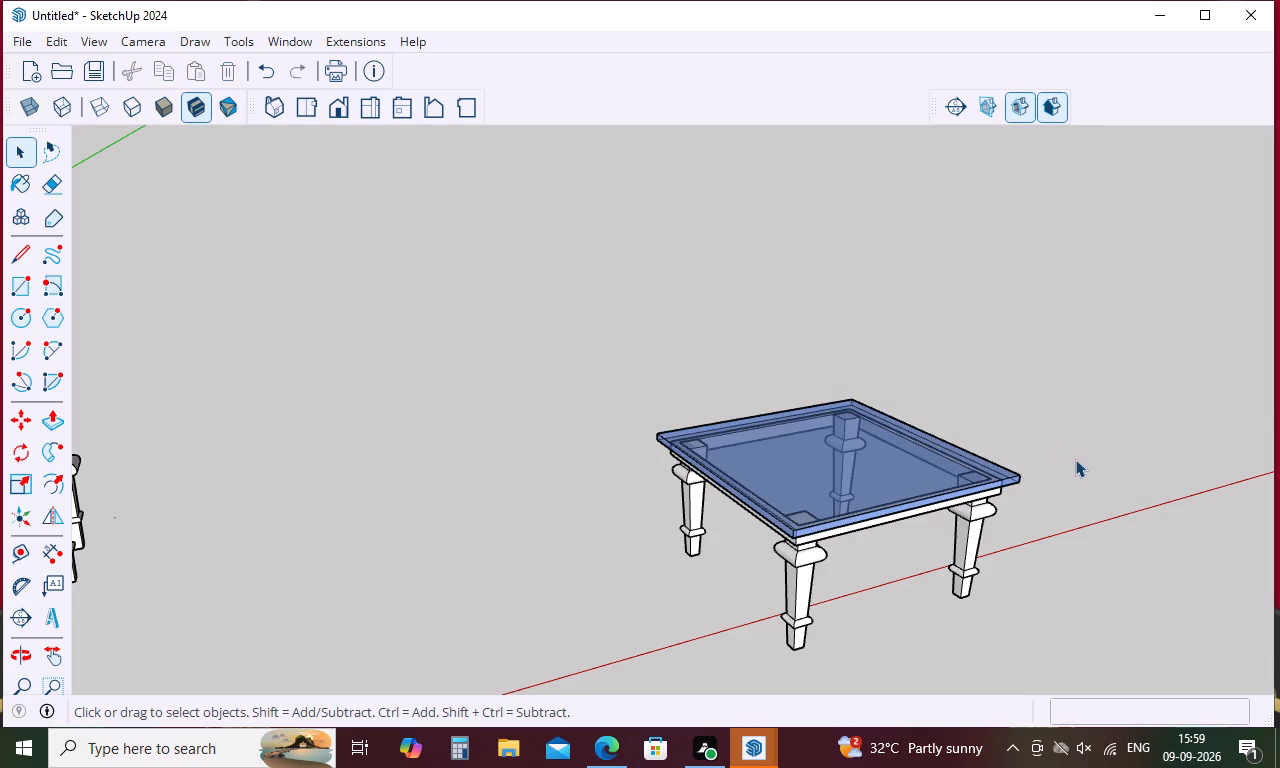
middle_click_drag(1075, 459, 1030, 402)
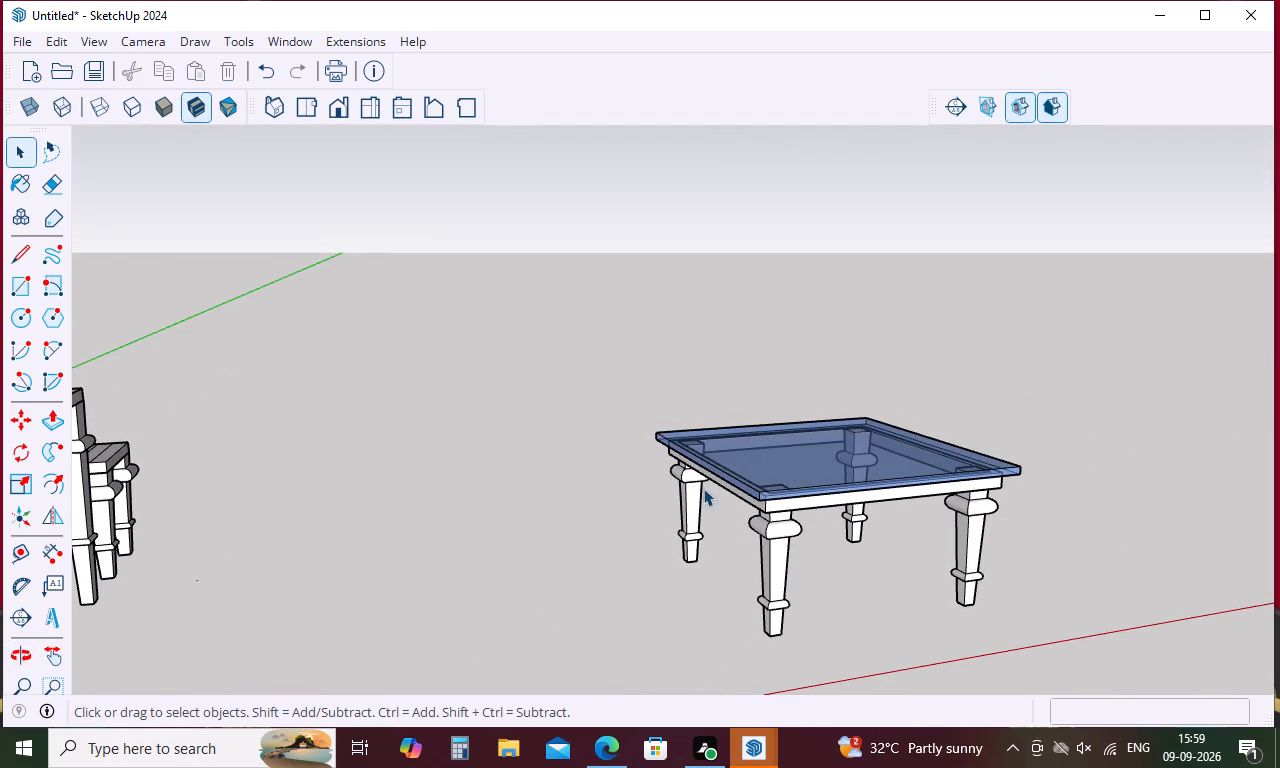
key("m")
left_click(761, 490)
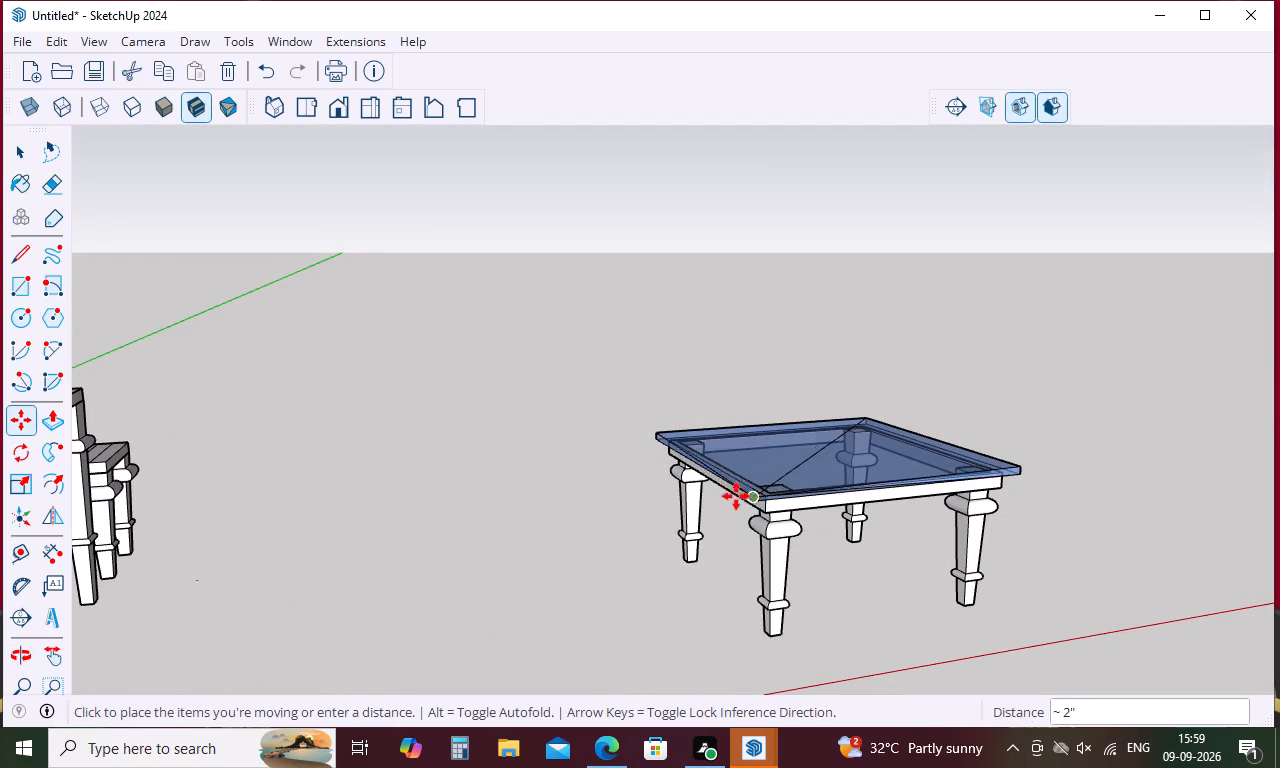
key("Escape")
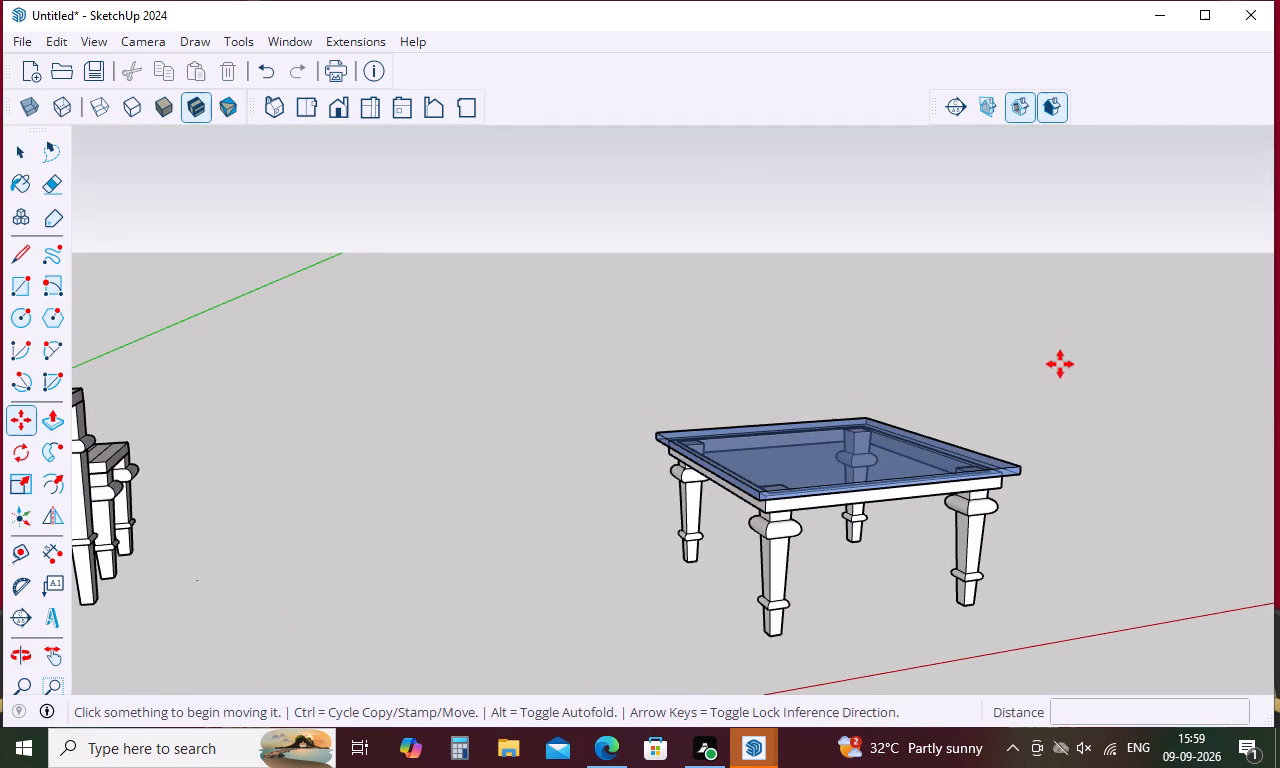
Move the entire square table about 7' 11" so its slab's near corner meets the slatted table's top corner.
key("space")
left_click_drag(1087, 340, 622, 690)
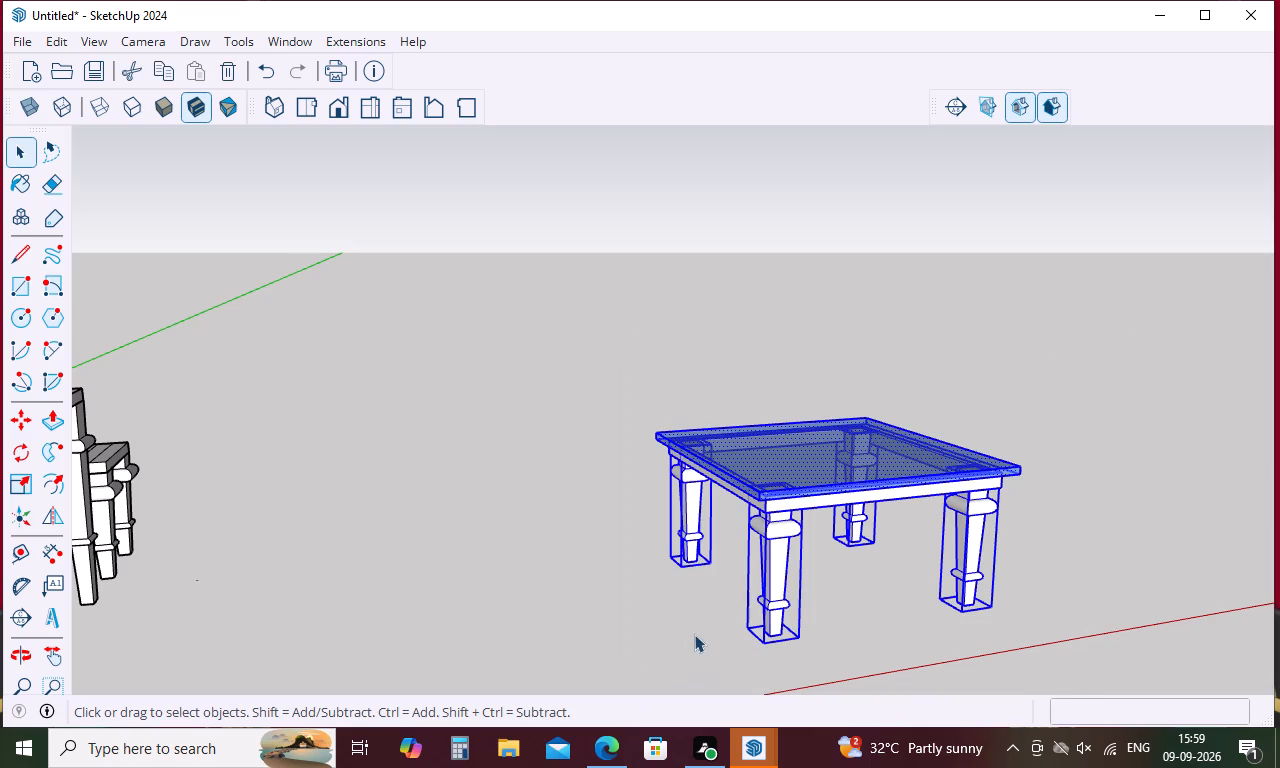
key("m")
left_click(768, 496)
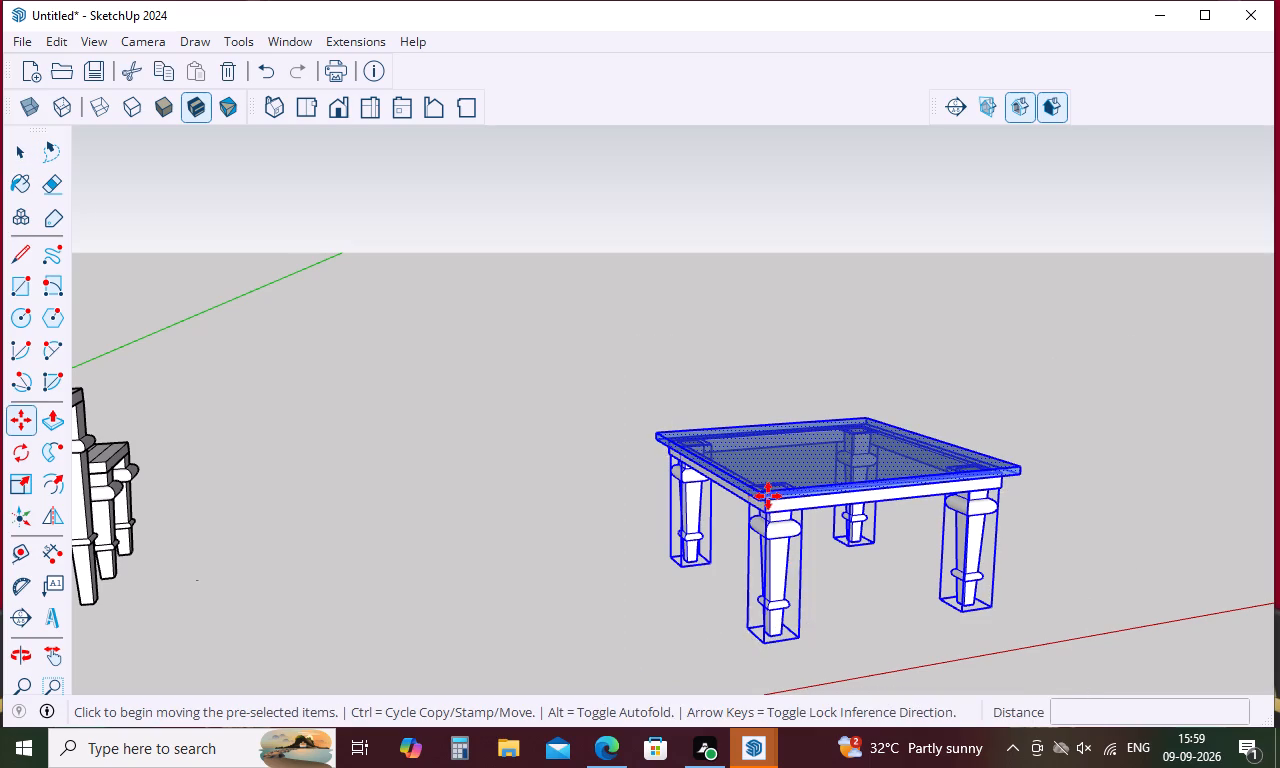
scroll(537, 456, "down", 10)
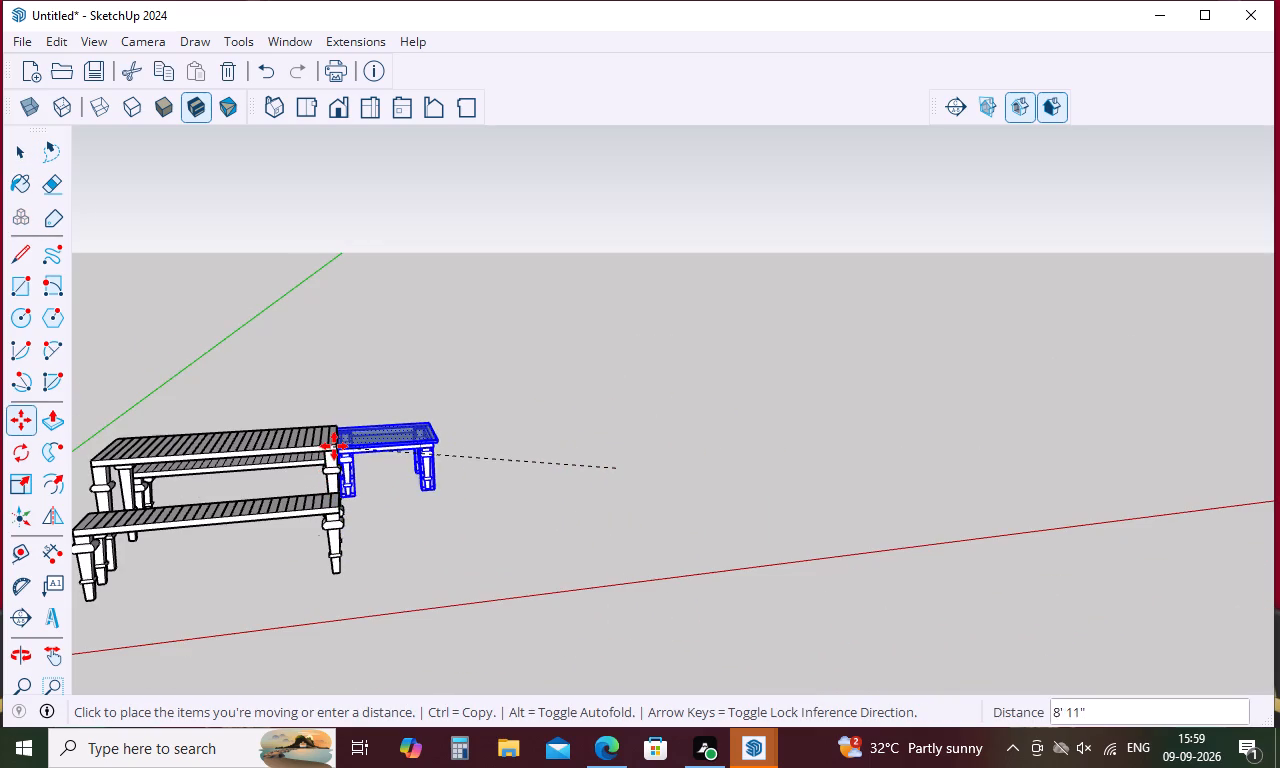
scroll(334, 446, "up", 3)
middle_click_drag(346, 449, 515, 449)
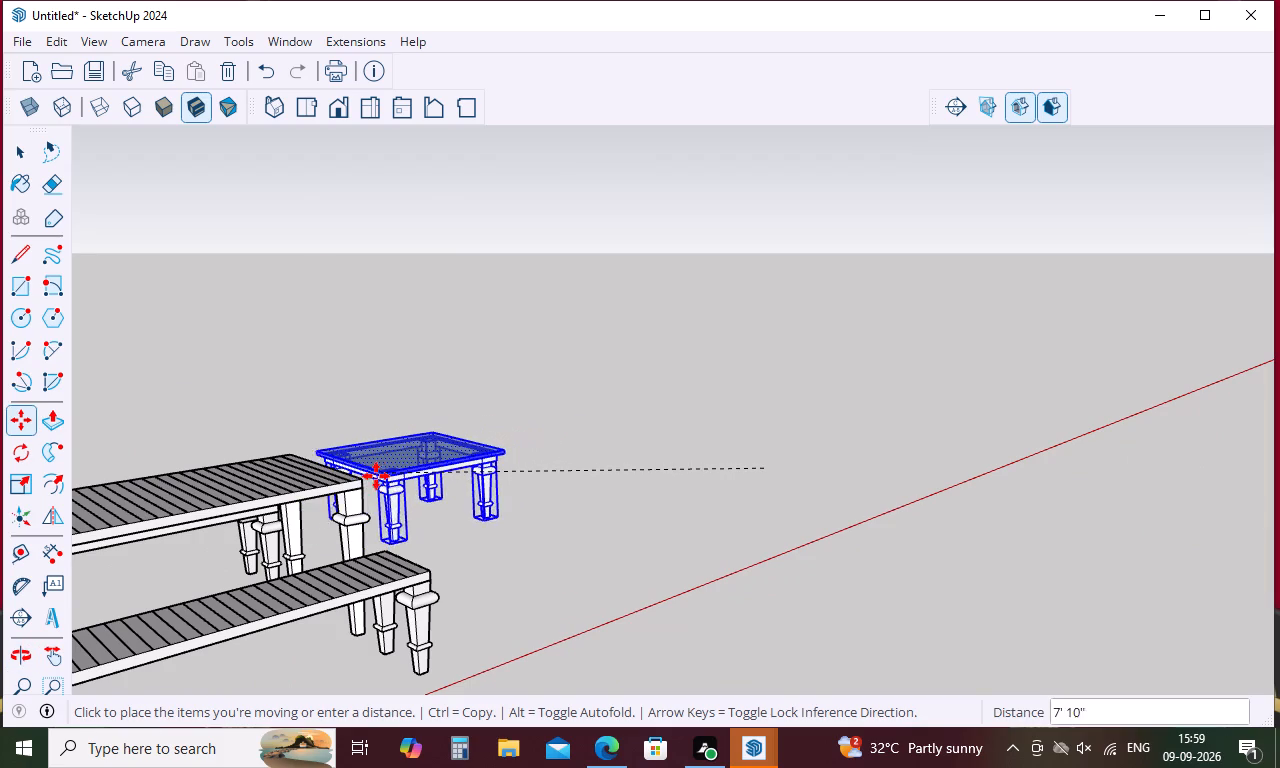
left_click(361, 482)
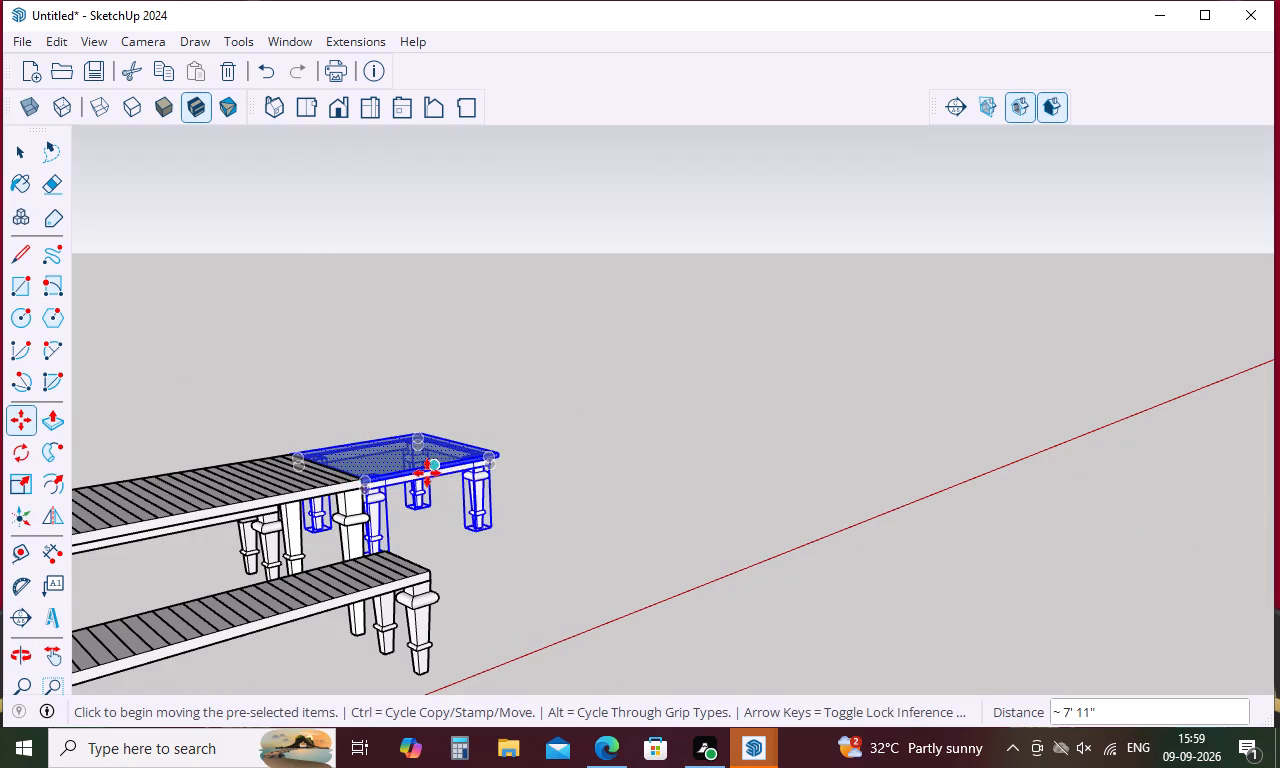
Move the square table about 3' 10" away from the slatted table so it stands clear of the end.
left_click(481, 456)
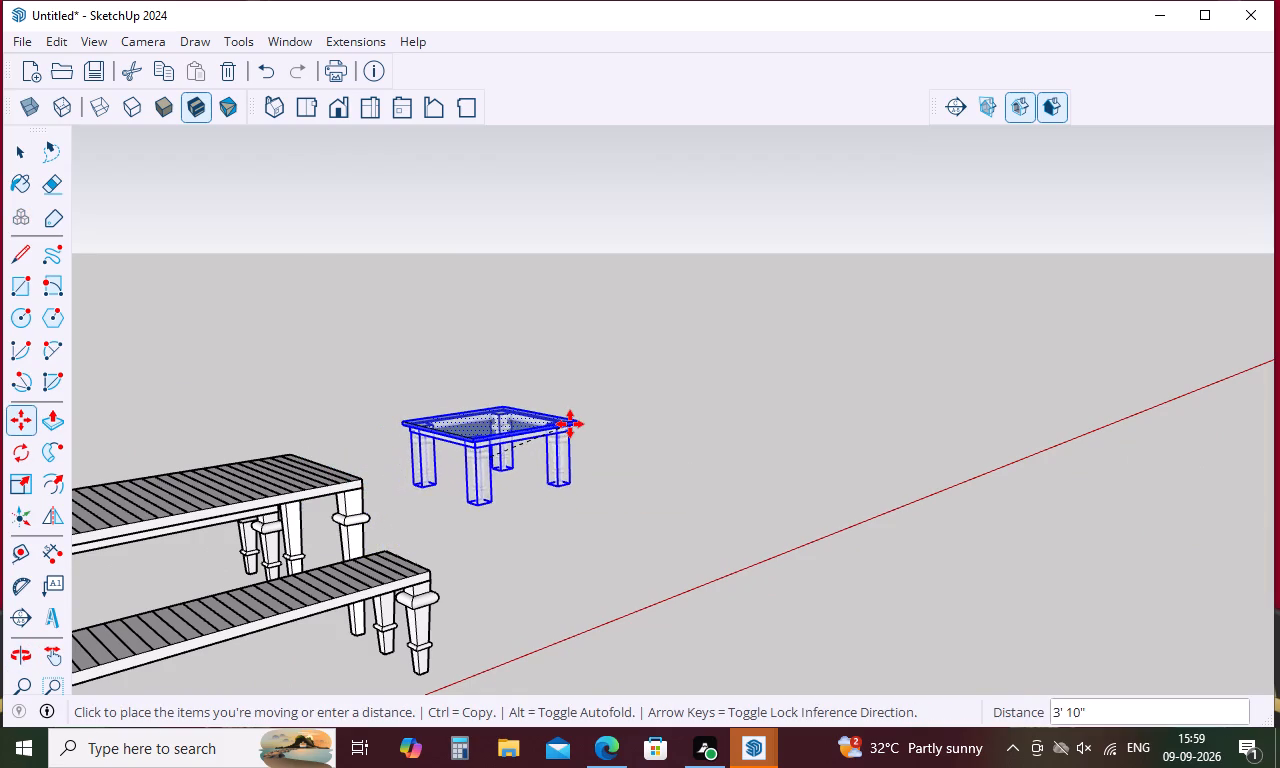
left_click(570, 424)
middle_click_drag(604, 482, 714, 480)
key("space")
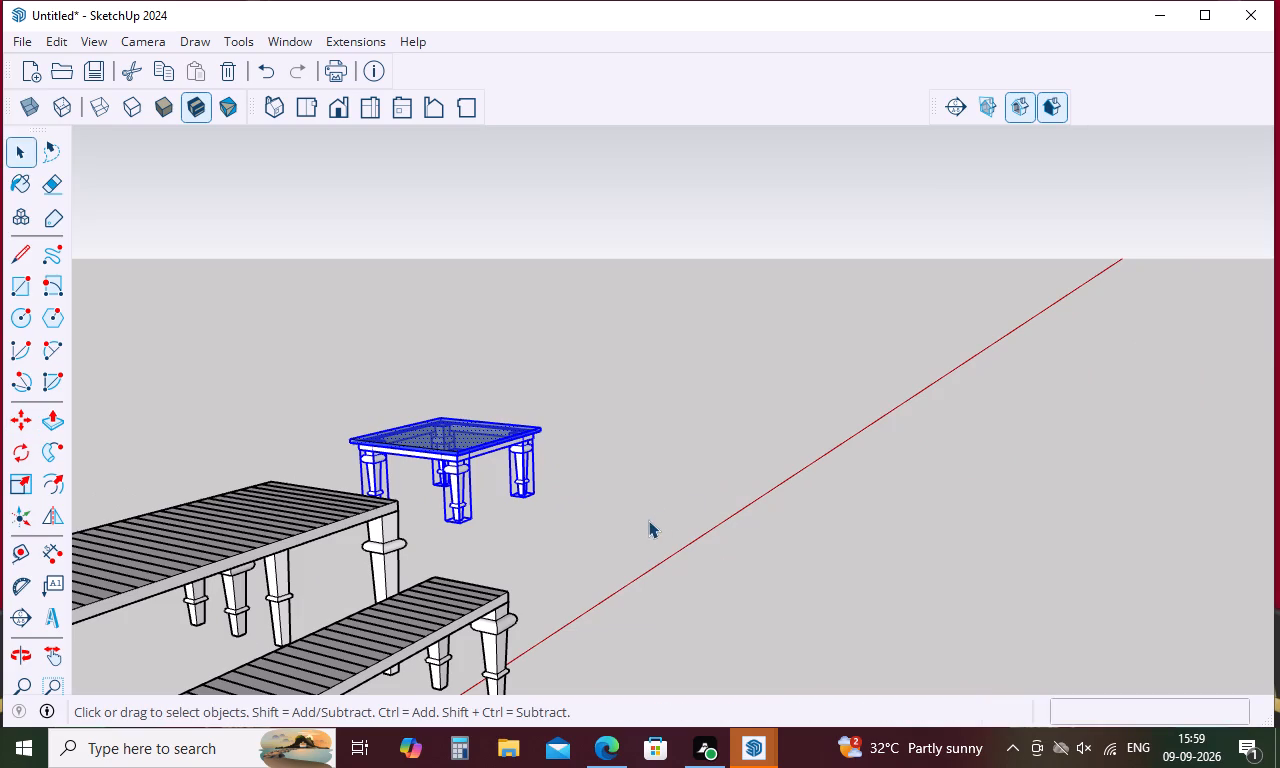
Deselect the square table and examine the arrangement of both tables and the benches from several angles and distances.
key("space")
left_click(671, 529)
scroll(662, 516, "down", 4)
middle_click_drag(658, 516, 574, 569)
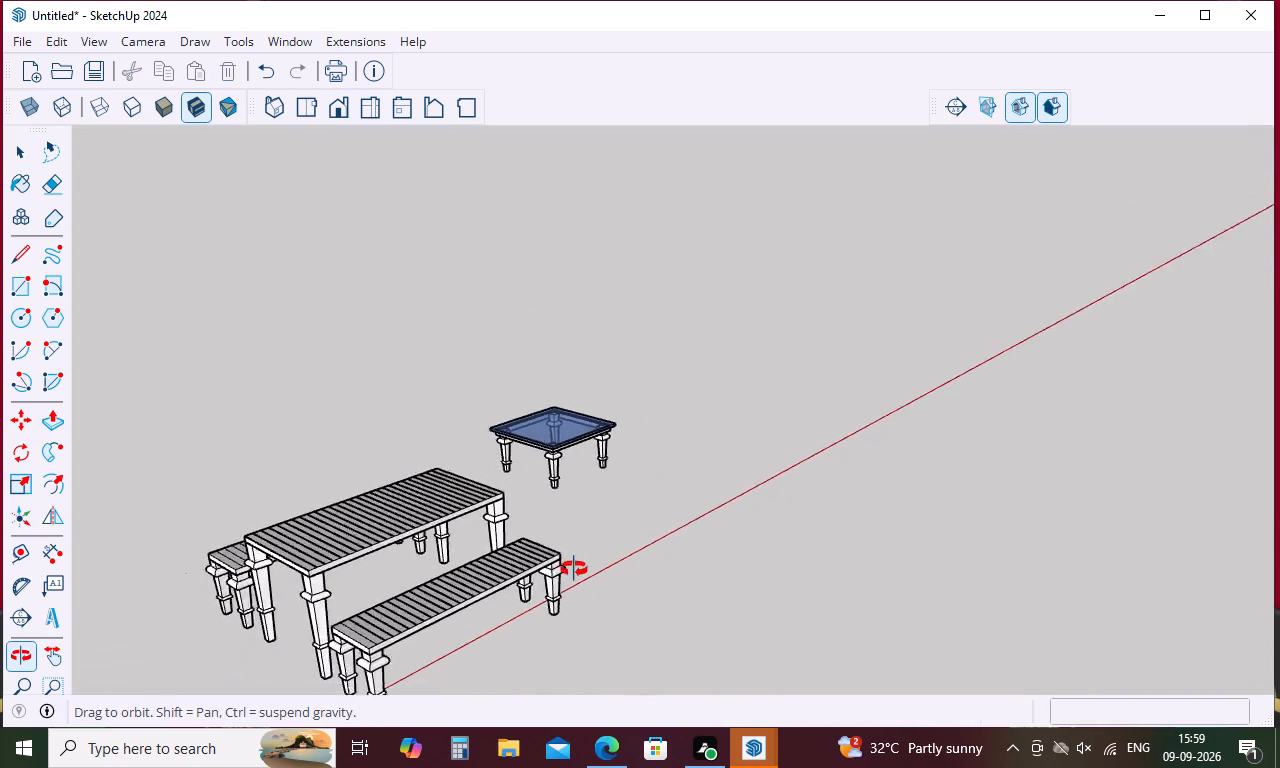
middle_click_drag(574, 569, 480, 634)
scroll(655, 360, "down", 1)
scroll(655, 351, "up", 5)
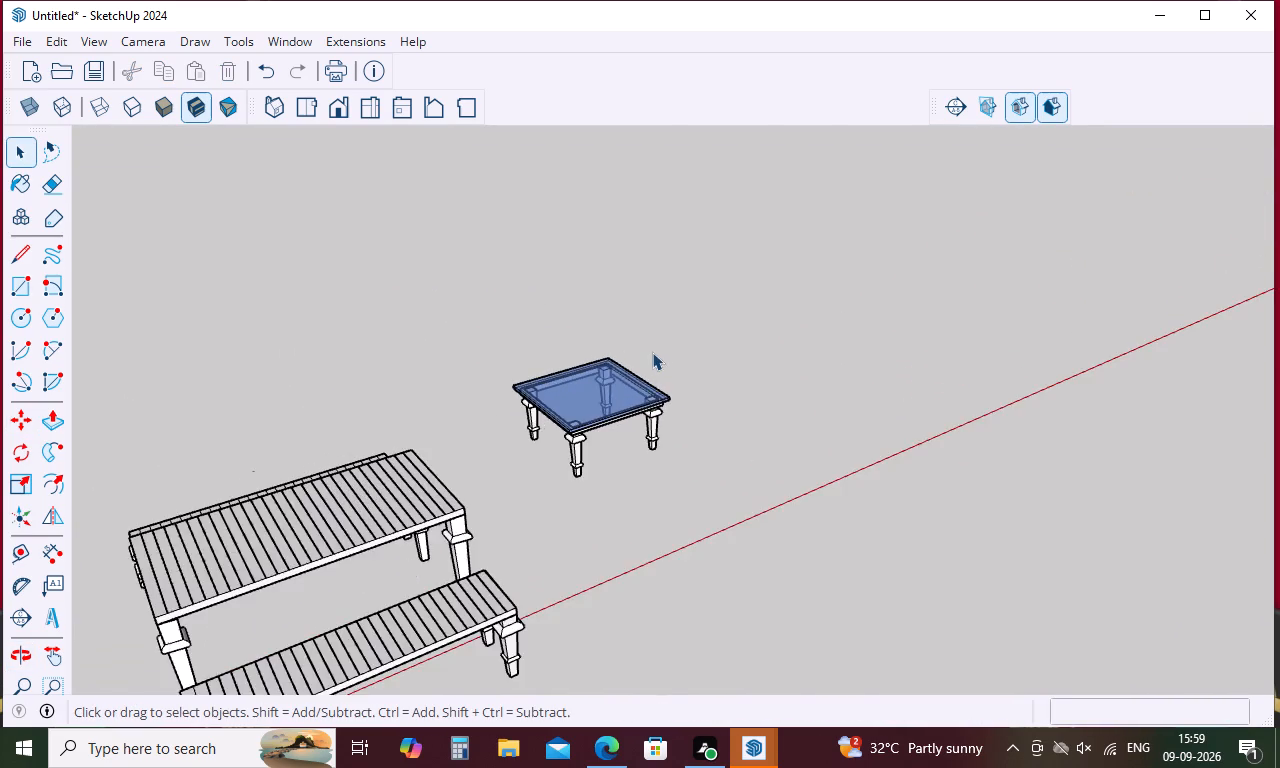
scroll(652, 352, "up", 7)
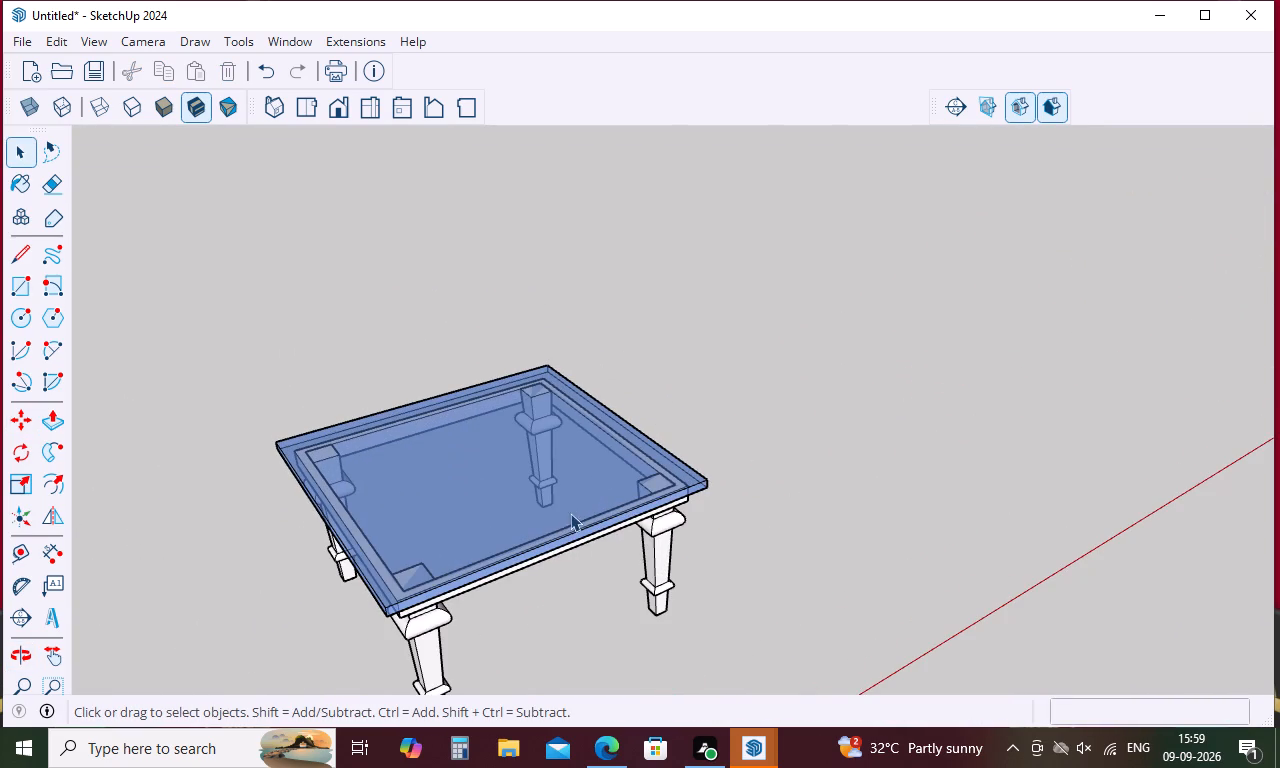
scroll(550, 515, "down", 4)
middle_click_drag(530, 553, 648, 464)
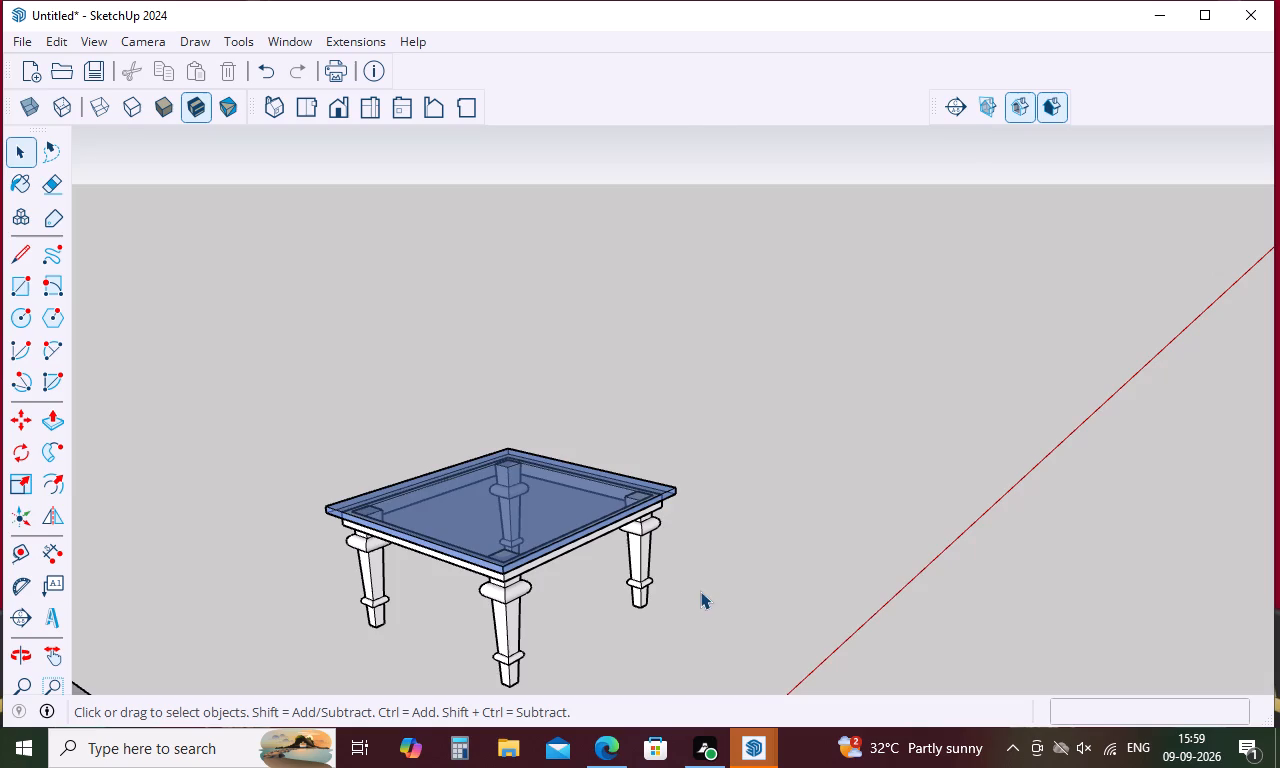
scroll(713, 515, "down", 4)
middle_click_drag(569, 629, 536, 566)
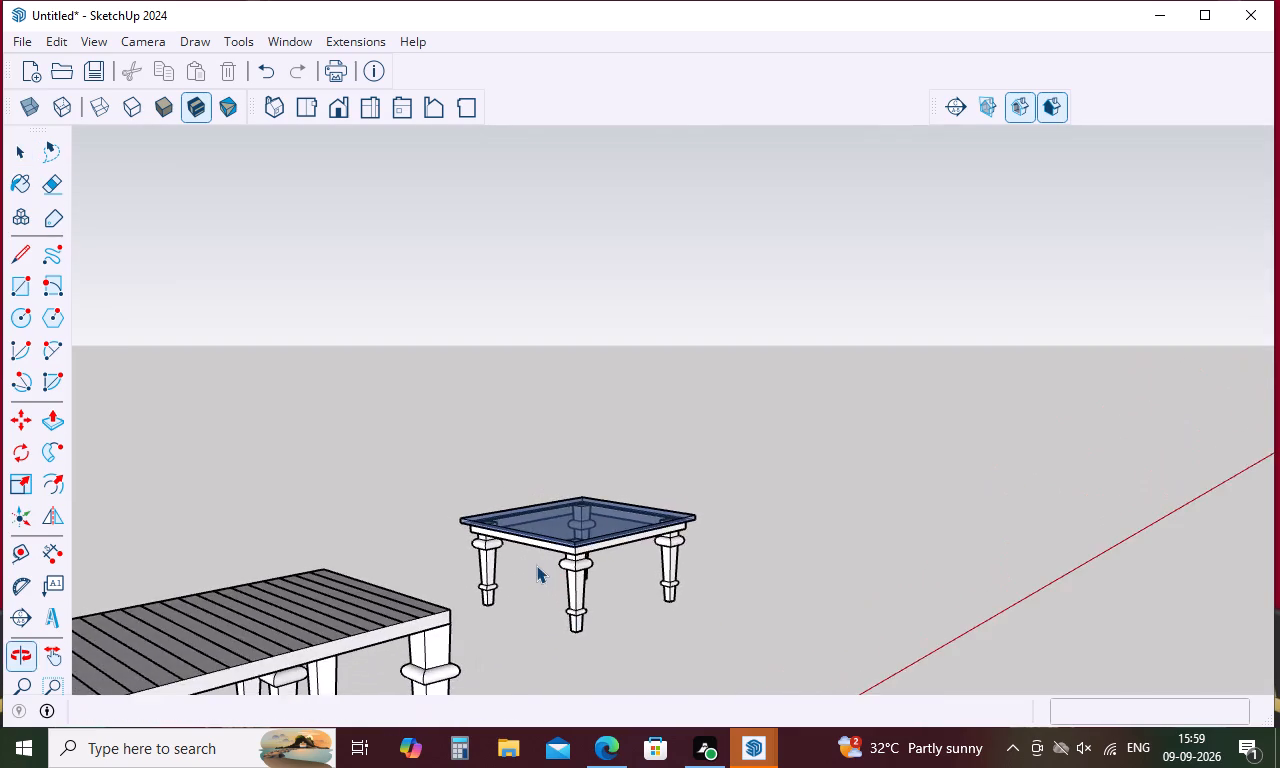
scroll(536, 565, "down", 10)
scroll(469, 651, "up", 4)
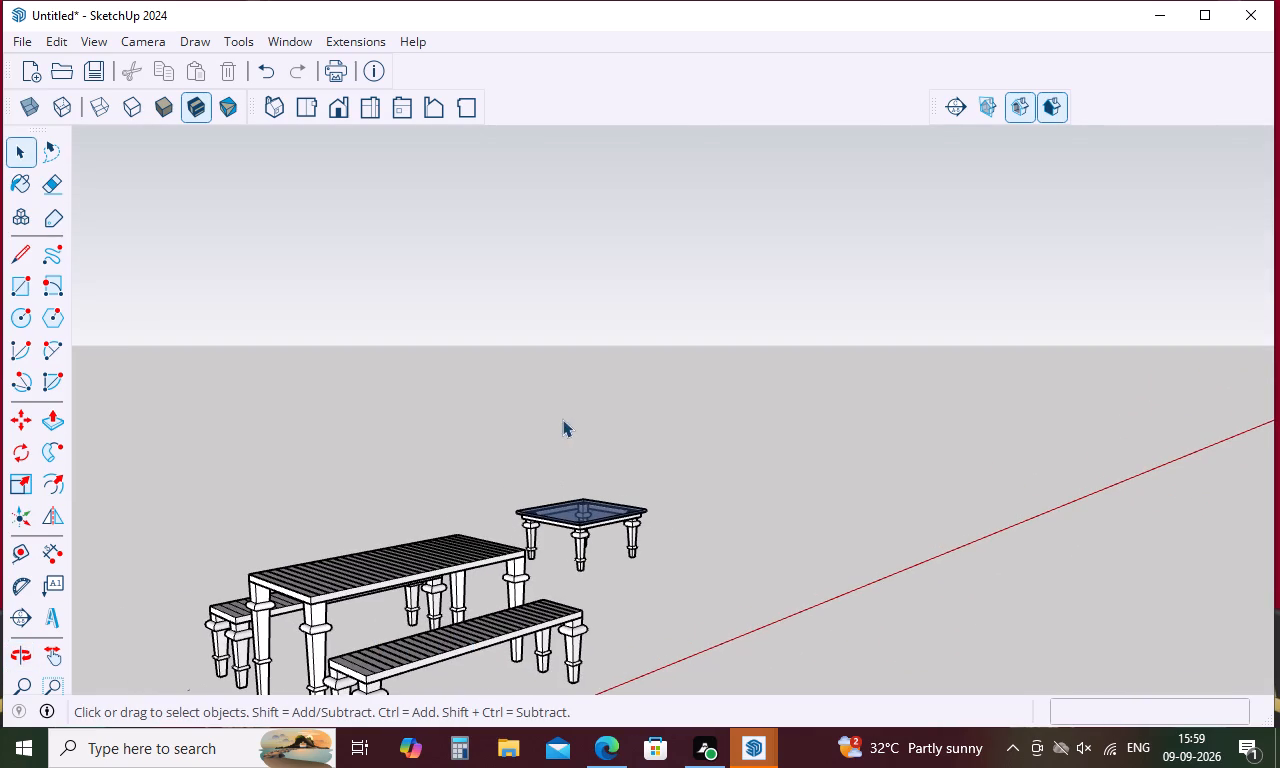
scroll(609, 508, "down", 4)
scroll(540, 660, "up", 3)
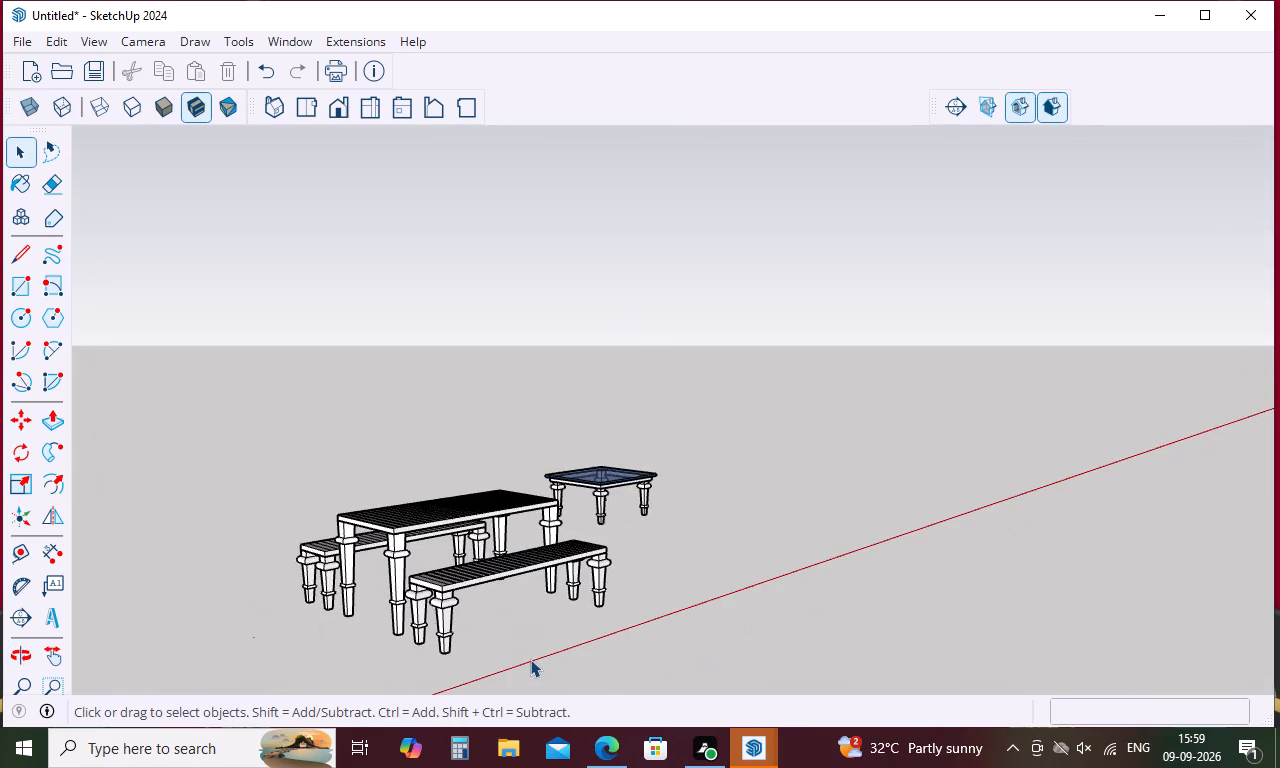
scroll(530, 659, "up", 4)
scroll(627, 515, "down", 3)
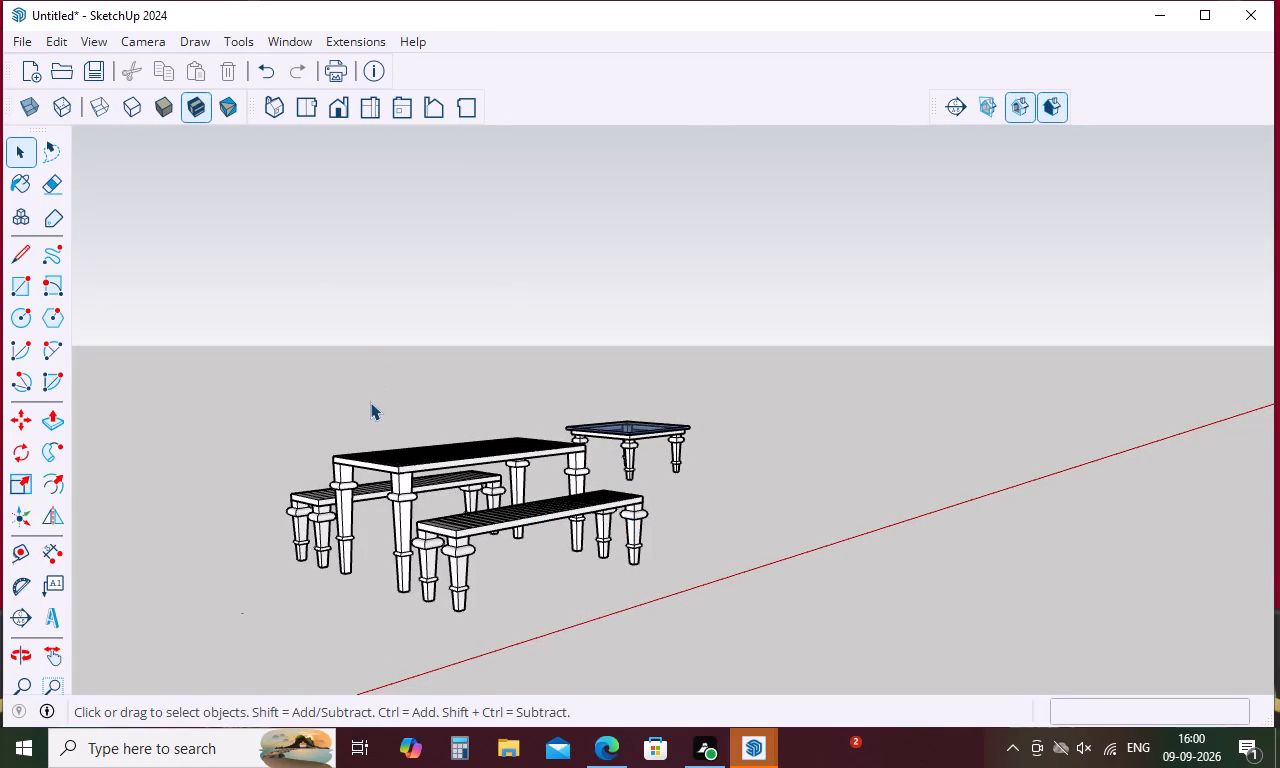
Switch the dimension text sizing to Height in the Model Info dimension settings and close the dialog.
left_click(292, 45)
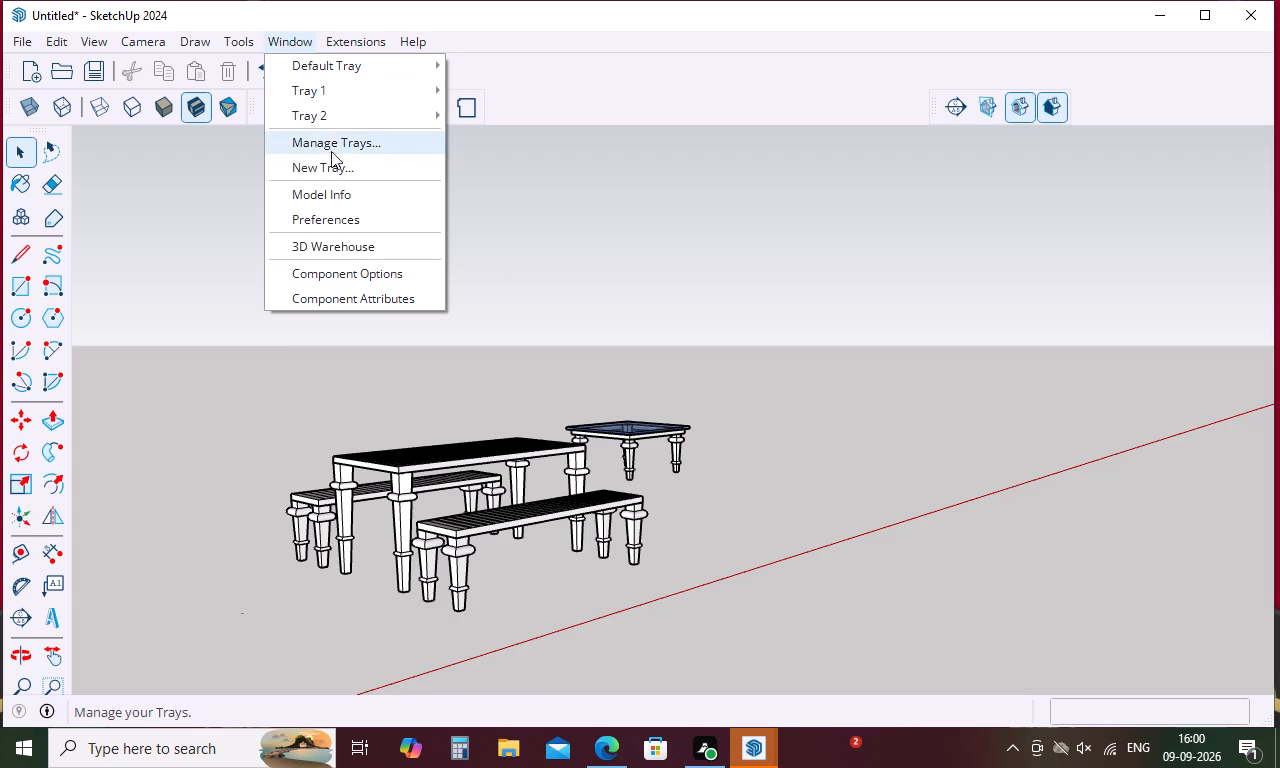
left_click(334, 196)
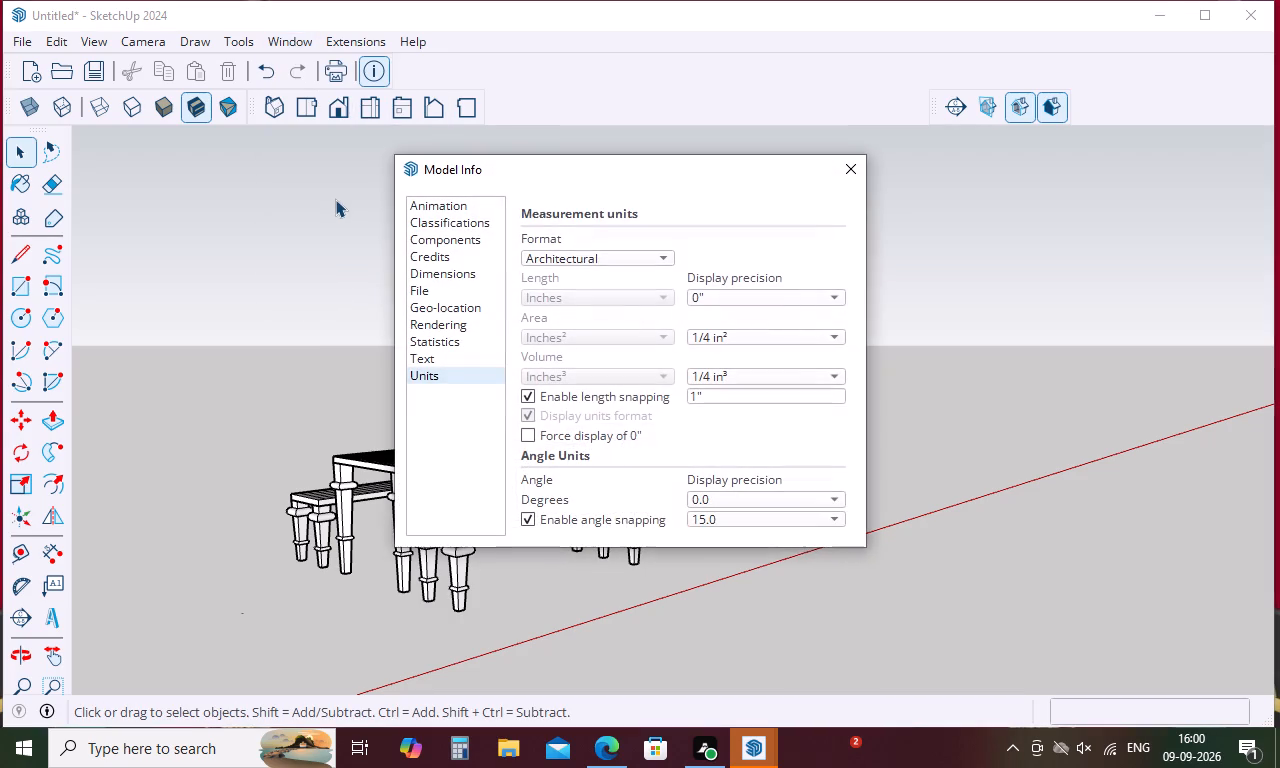
left_click(436, 274)
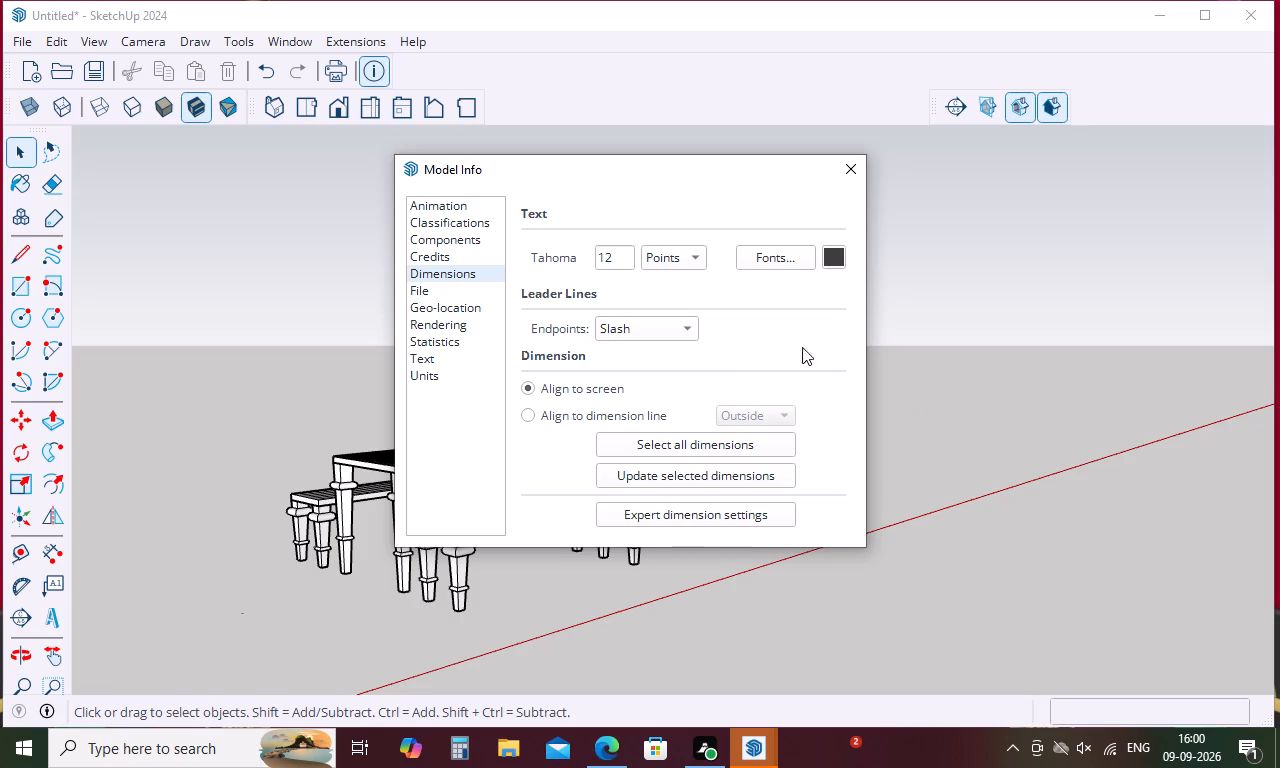
left_click(697, 249)
left_click(689, 280)
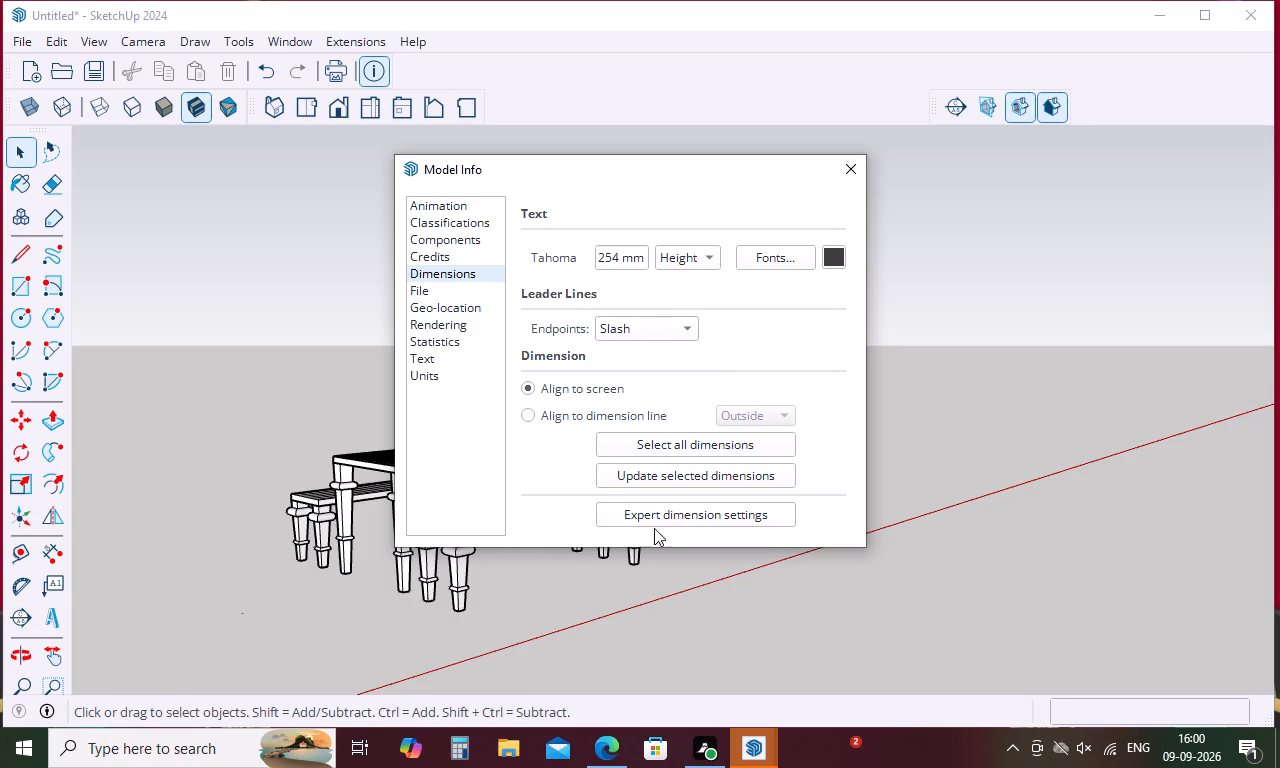
left_click(919, 357)
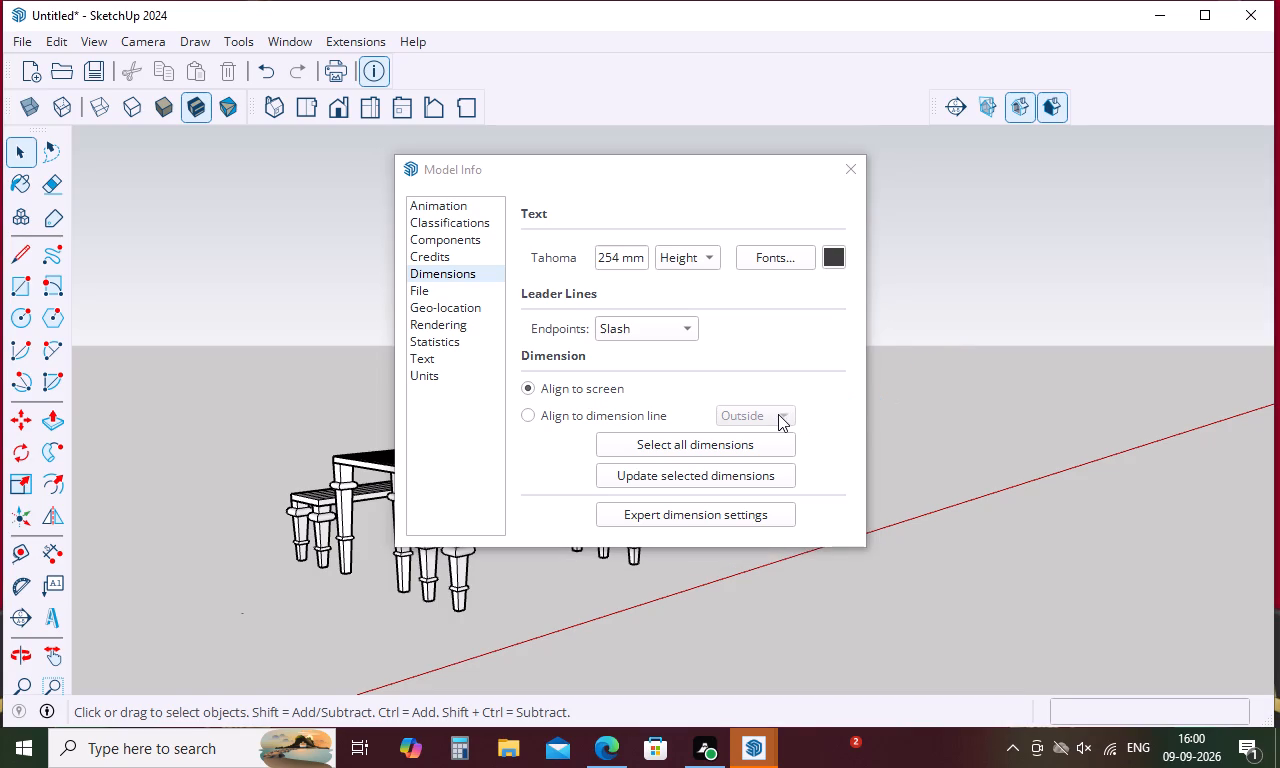
left_click(840, 162)
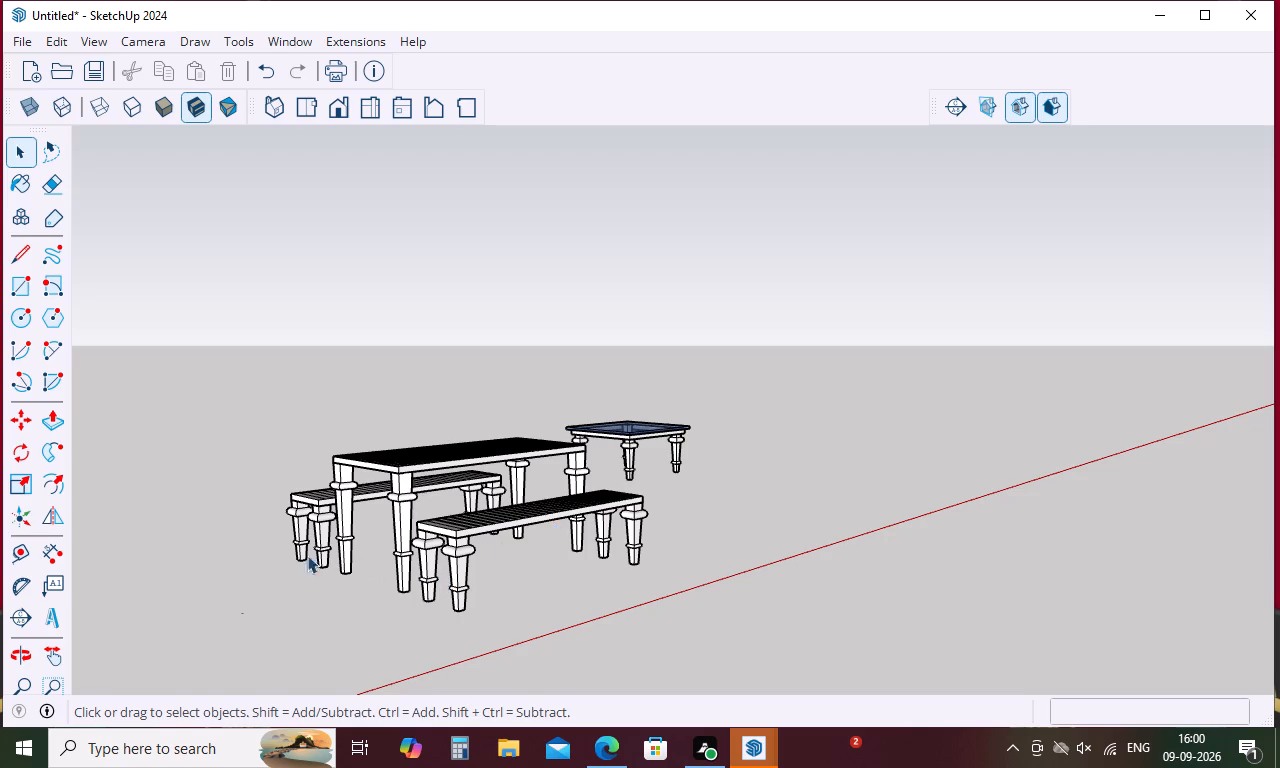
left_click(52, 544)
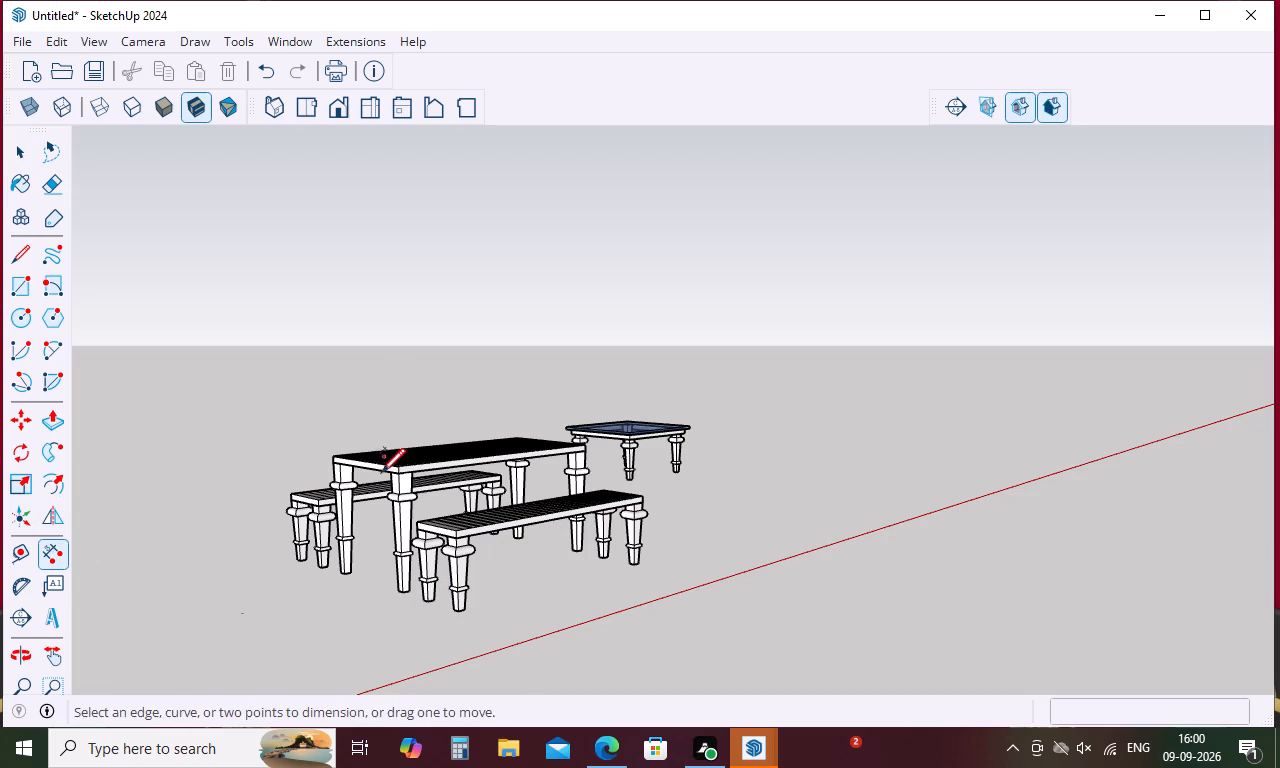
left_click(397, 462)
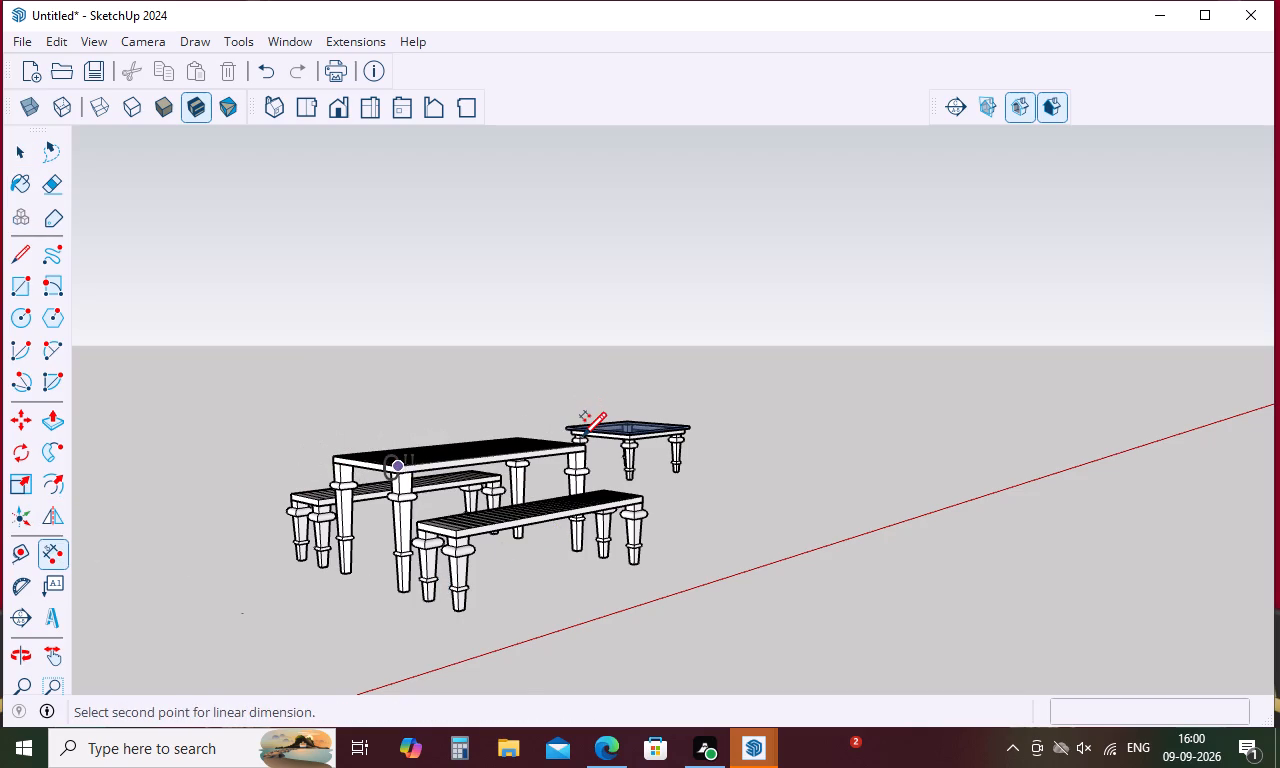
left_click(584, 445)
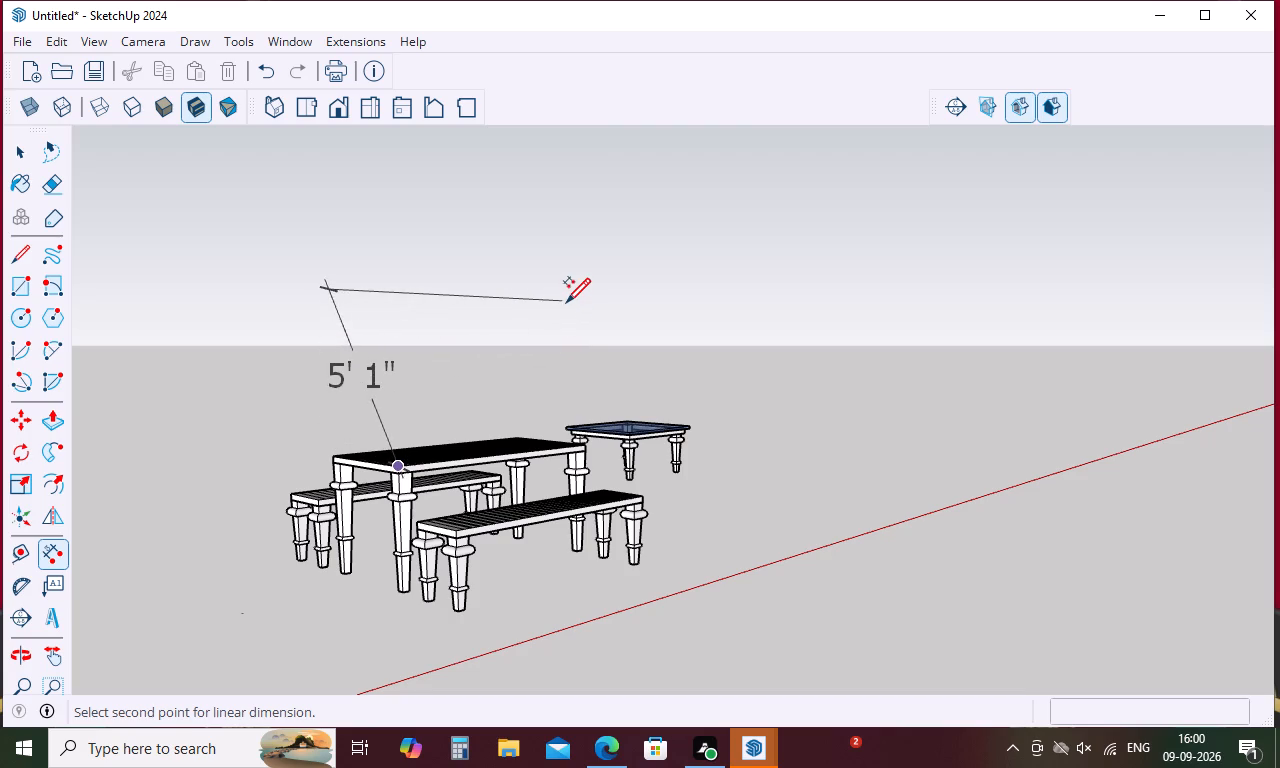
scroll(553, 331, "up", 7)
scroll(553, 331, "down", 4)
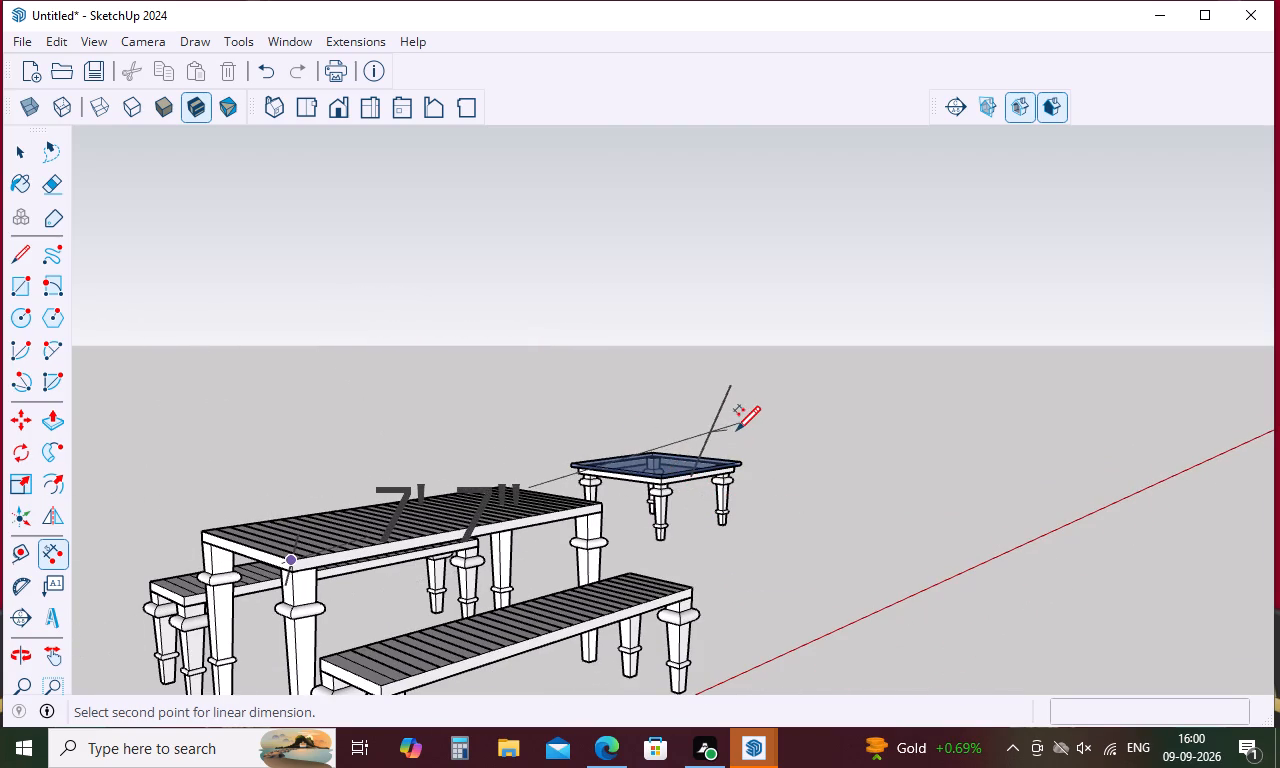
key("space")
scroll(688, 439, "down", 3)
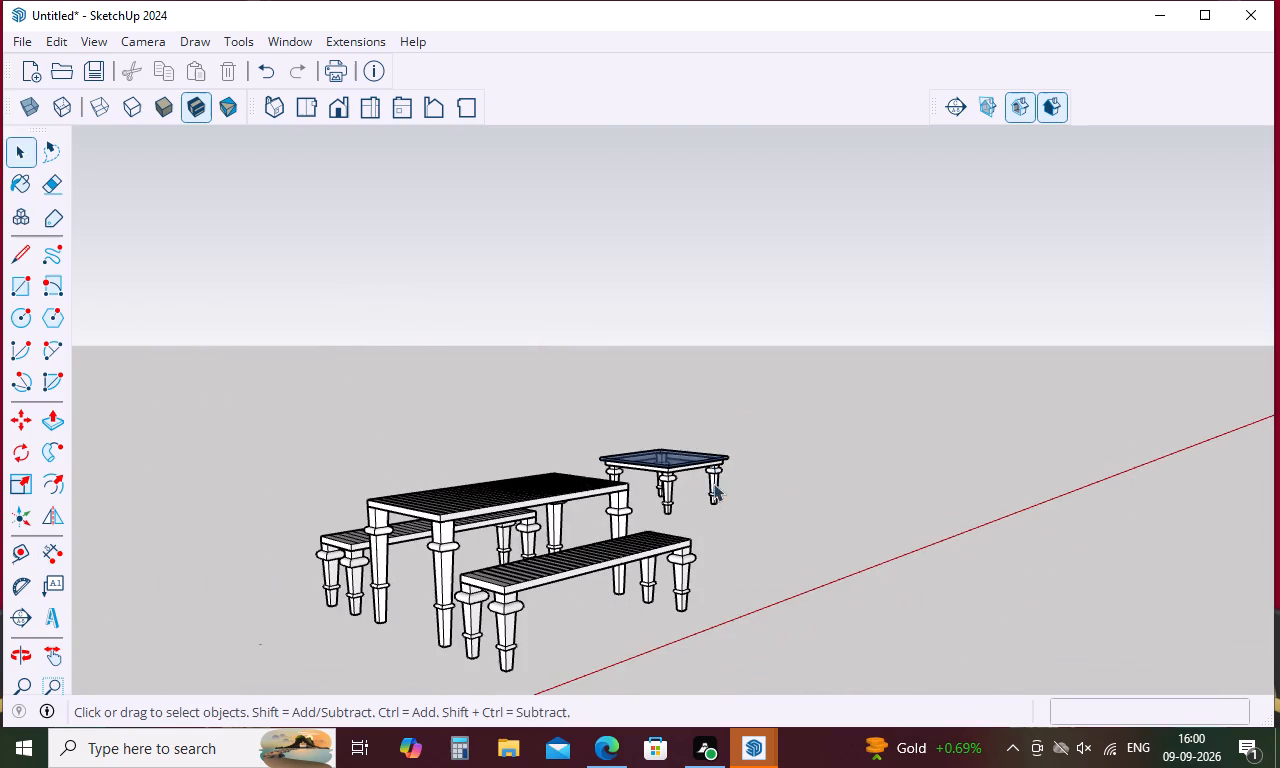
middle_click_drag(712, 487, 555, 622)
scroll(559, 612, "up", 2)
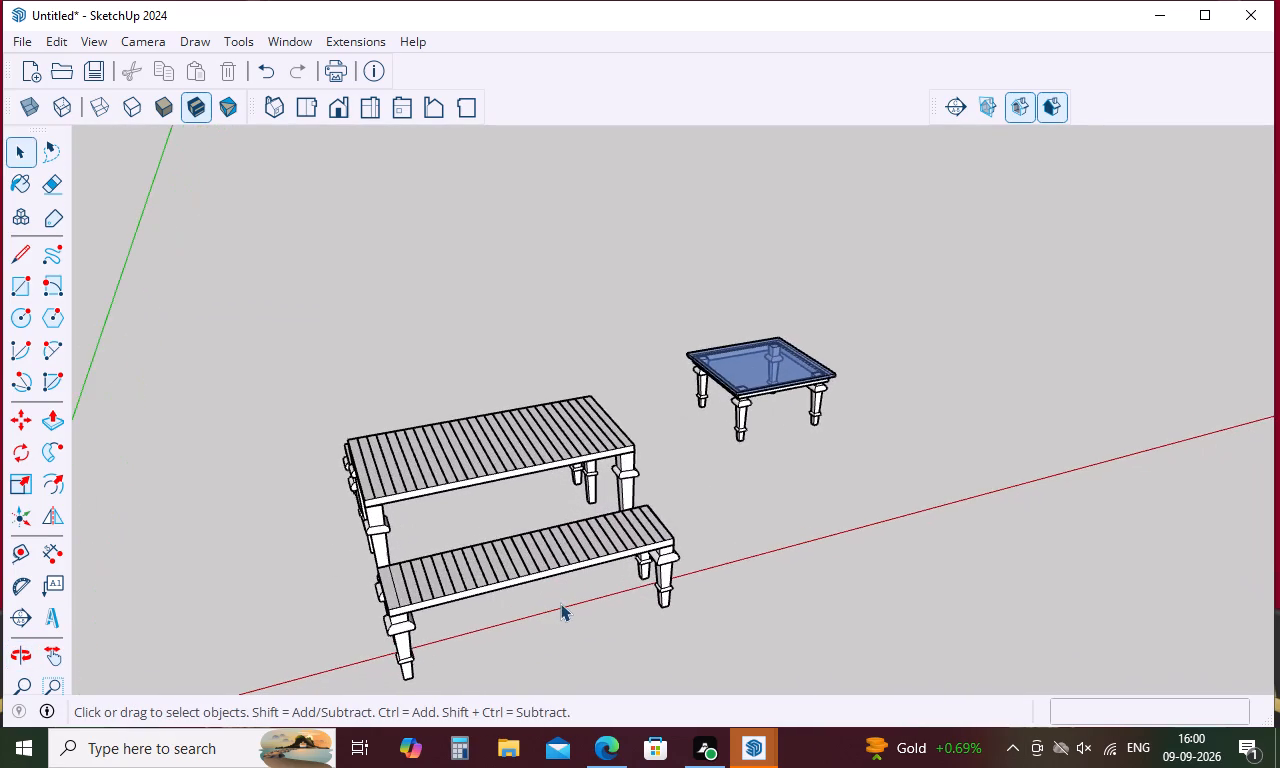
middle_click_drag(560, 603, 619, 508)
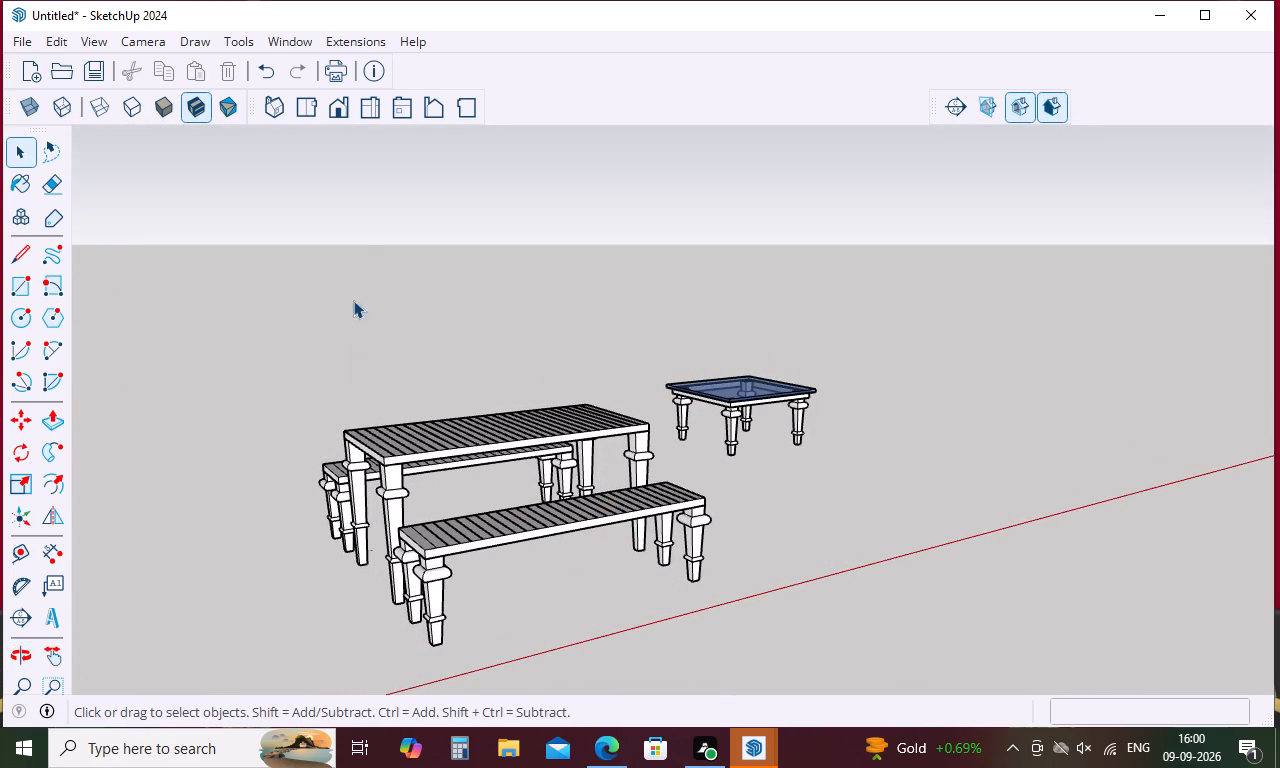
Set dimension text to align to the dimension line in the Model Info dimension settings.
left_click(308, 37)
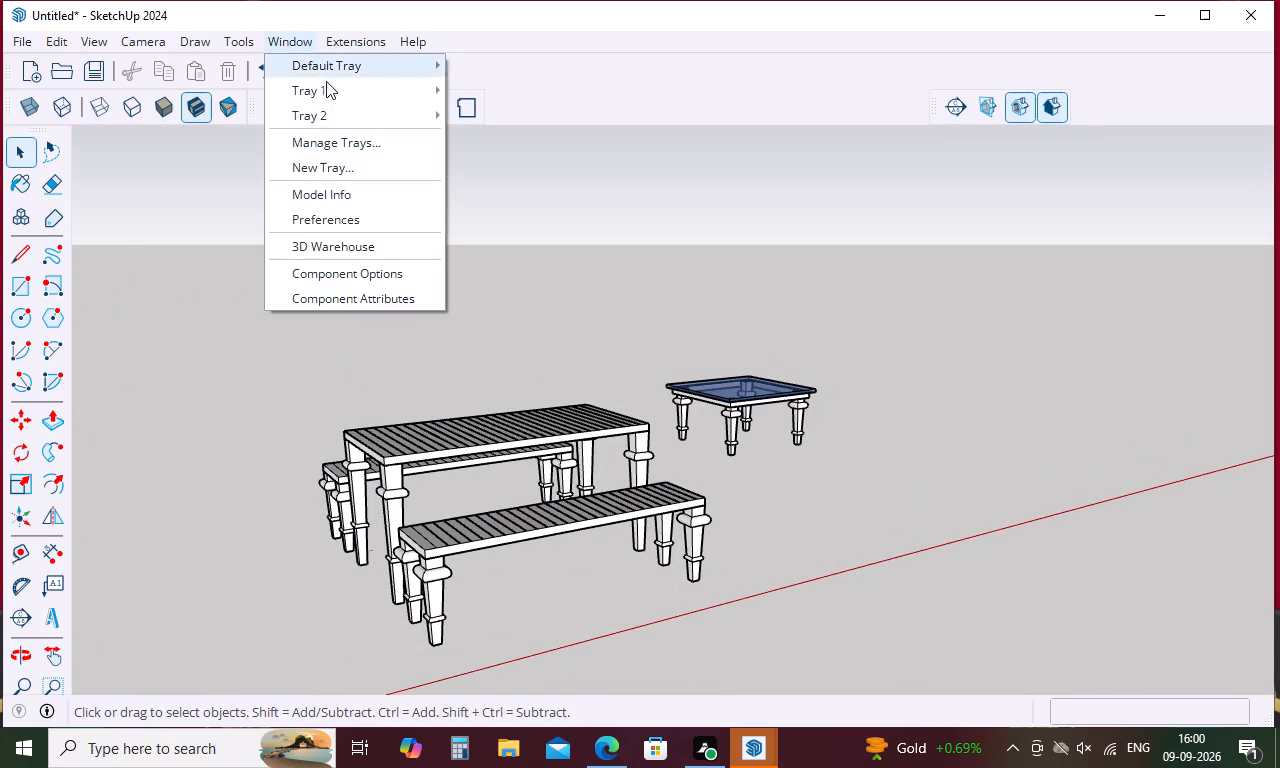
left_click(358, 194)
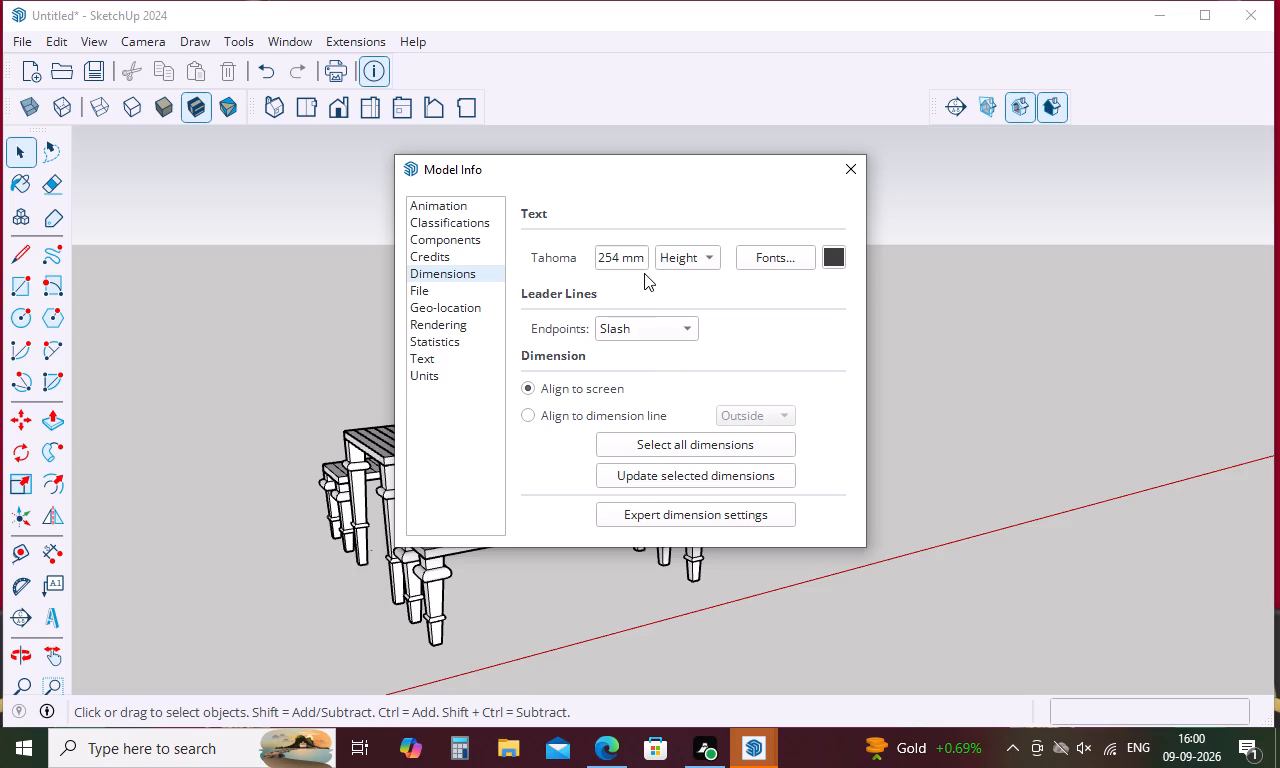
left_click(531, 418)
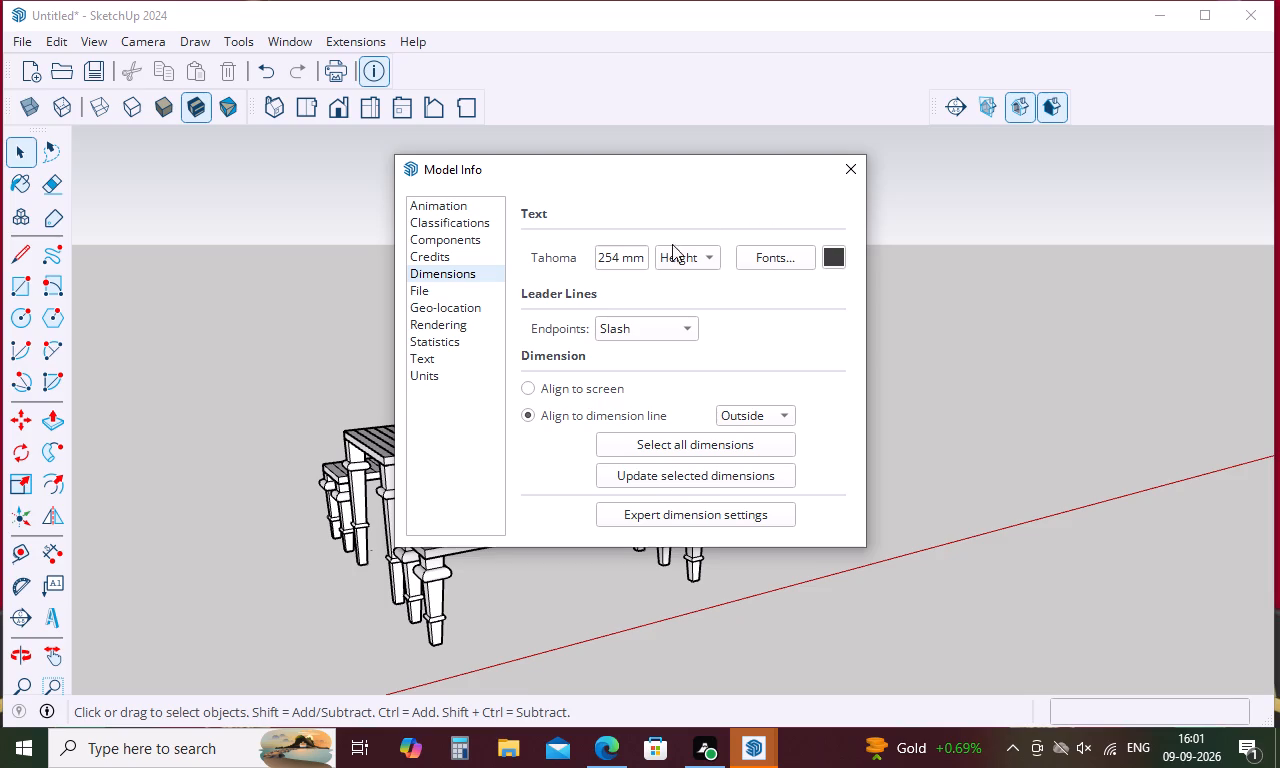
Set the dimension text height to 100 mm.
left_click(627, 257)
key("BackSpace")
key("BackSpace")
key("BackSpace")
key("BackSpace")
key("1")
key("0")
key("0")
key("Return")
Enter 100 without a unit as the dimension text height and close the Model Info dialog.
key("BackSpace")
key("BackSpace")
key("BackSpace")
key("BackSpace")
key("BackSpace")
key("BackSpace")
key("BackSpace")
key("BackSpace")
type("10")
key("0")
left_click(824, 287)
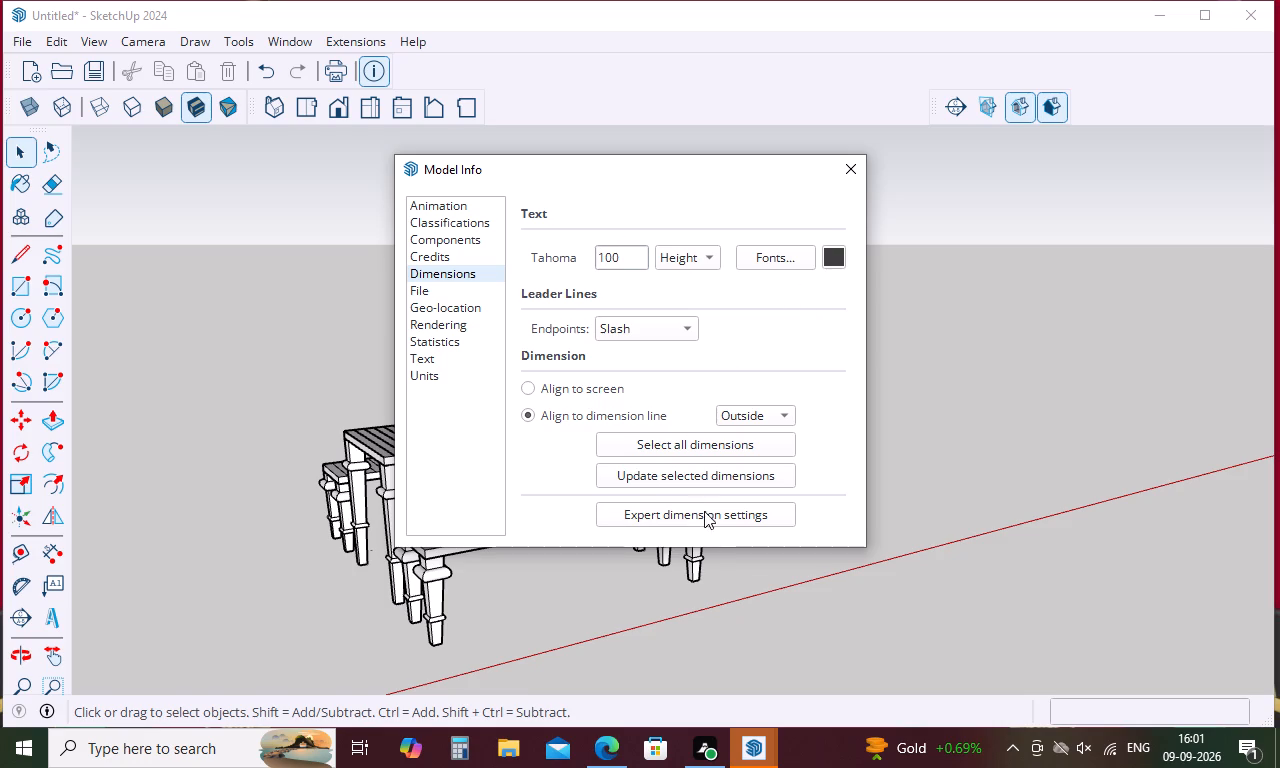
left_click(846, 167)
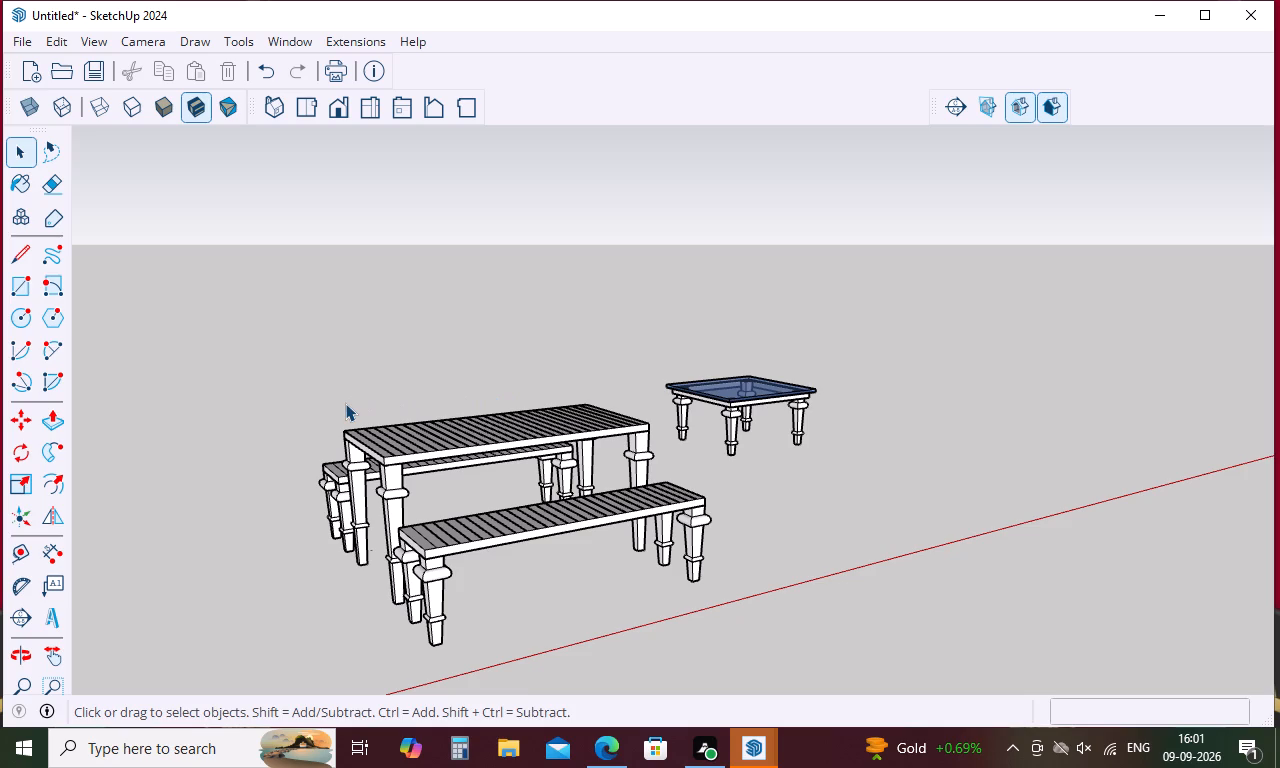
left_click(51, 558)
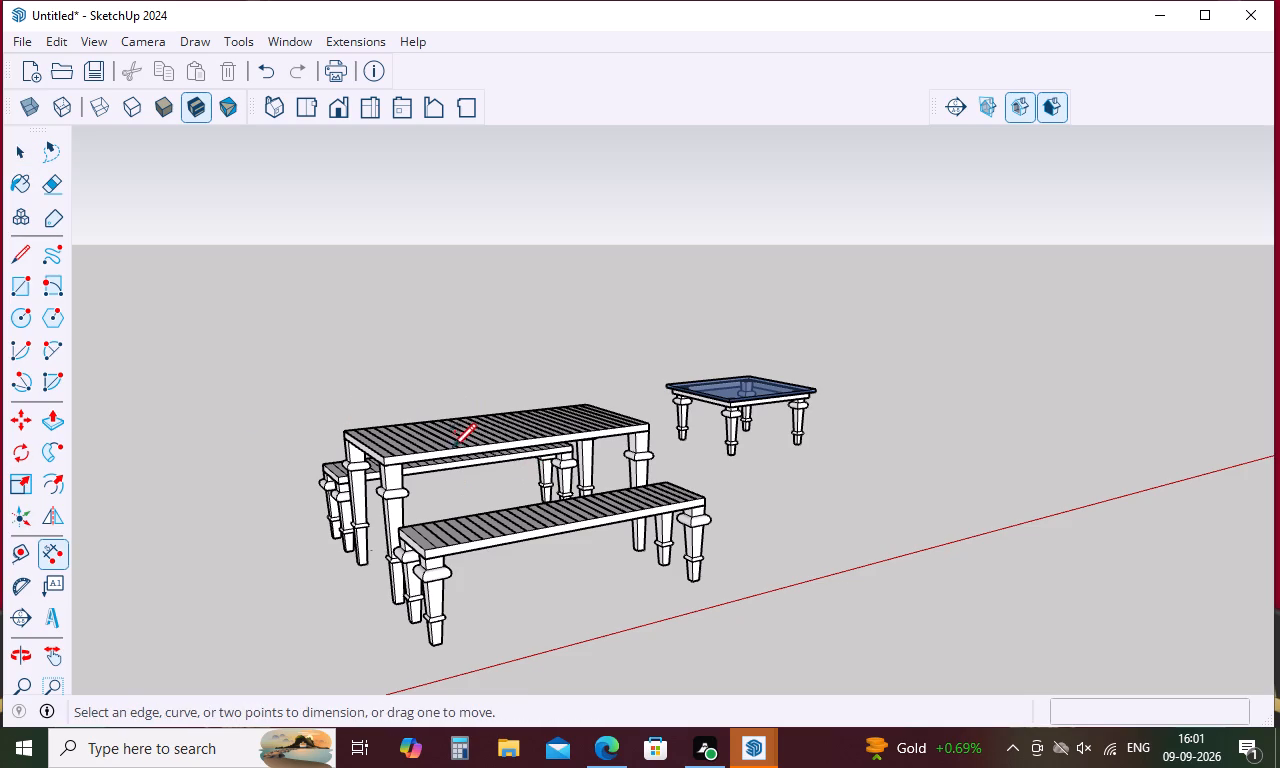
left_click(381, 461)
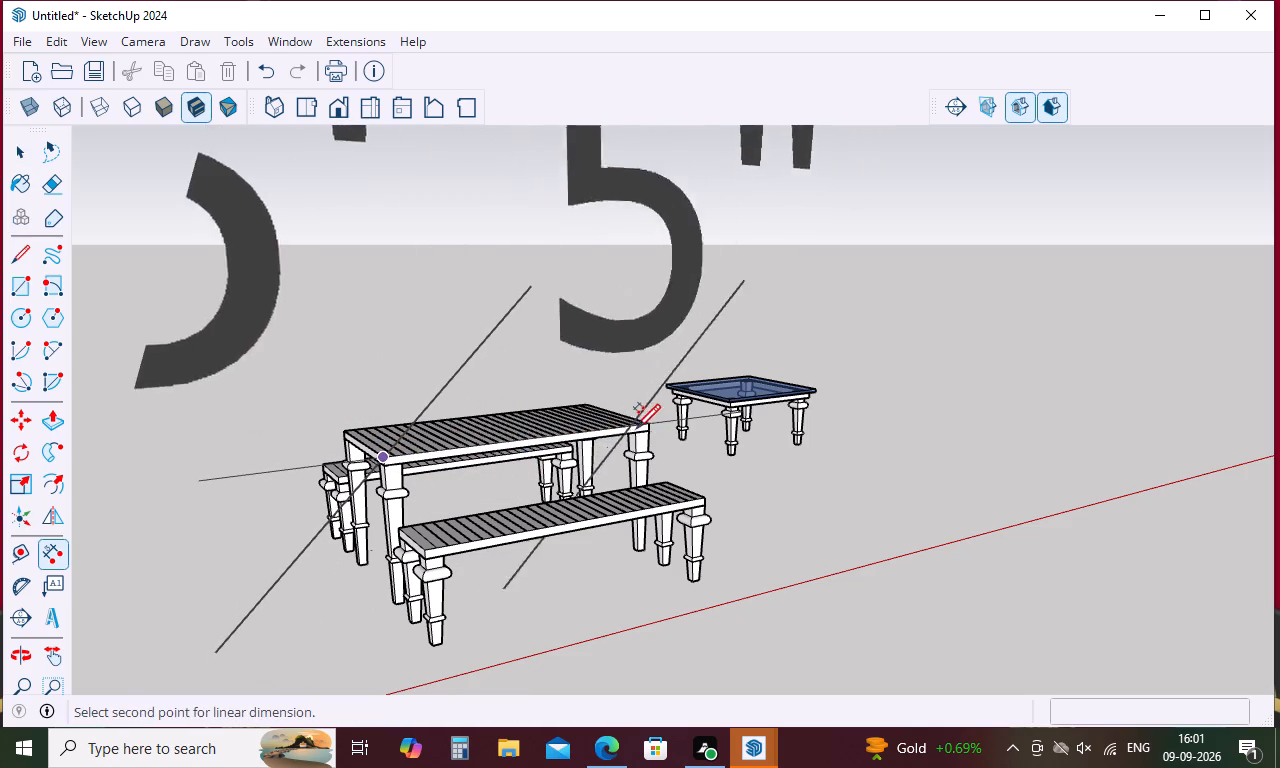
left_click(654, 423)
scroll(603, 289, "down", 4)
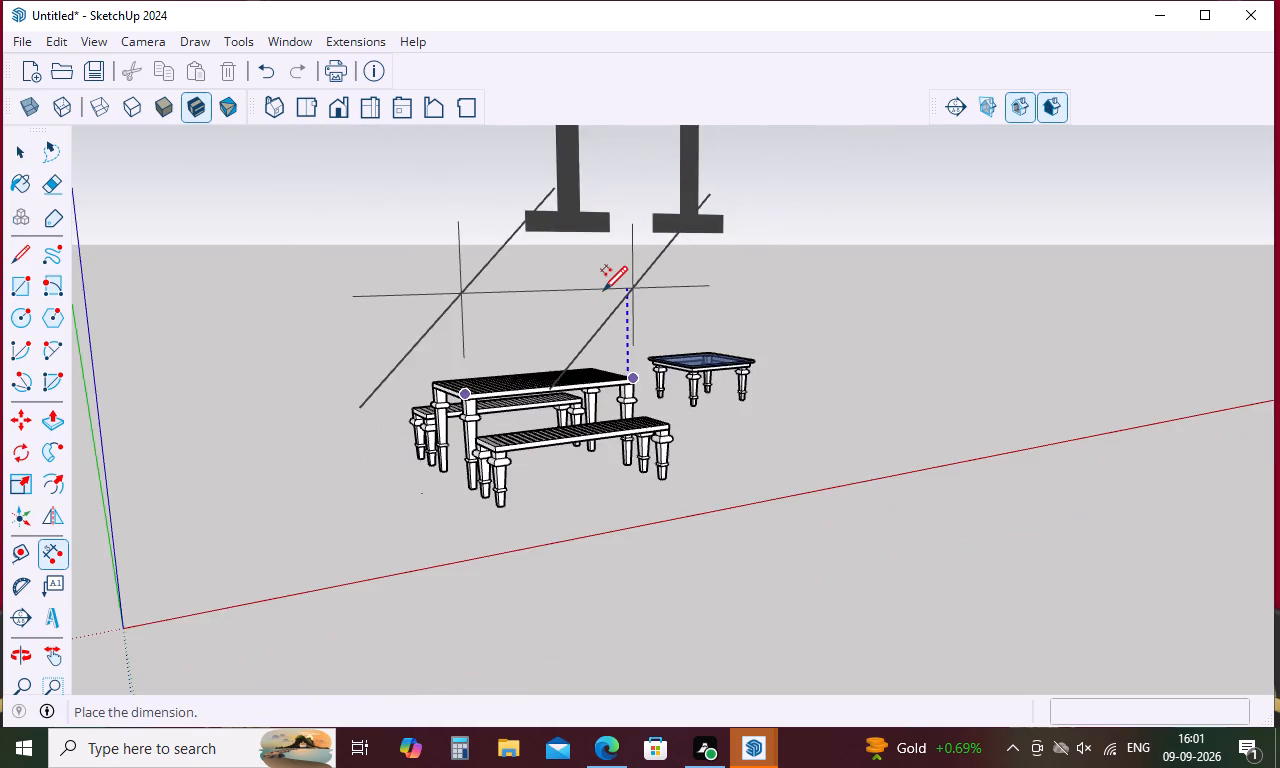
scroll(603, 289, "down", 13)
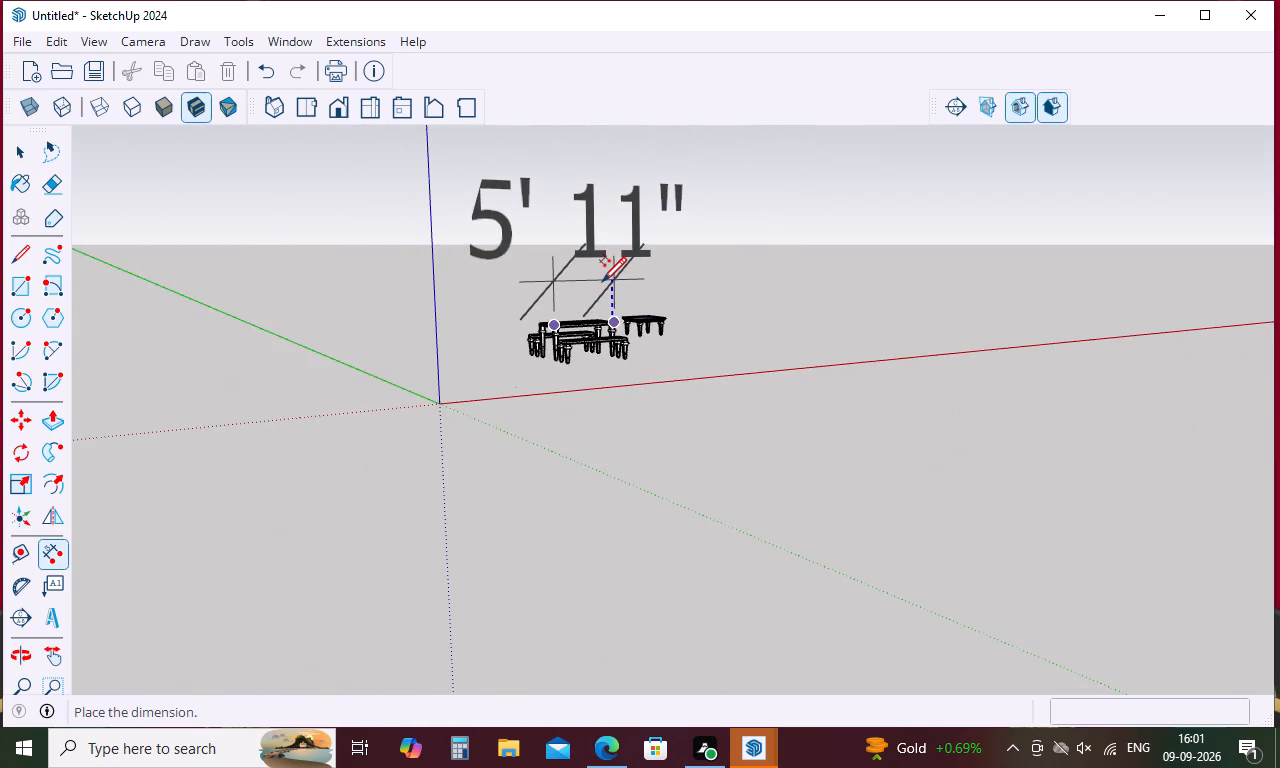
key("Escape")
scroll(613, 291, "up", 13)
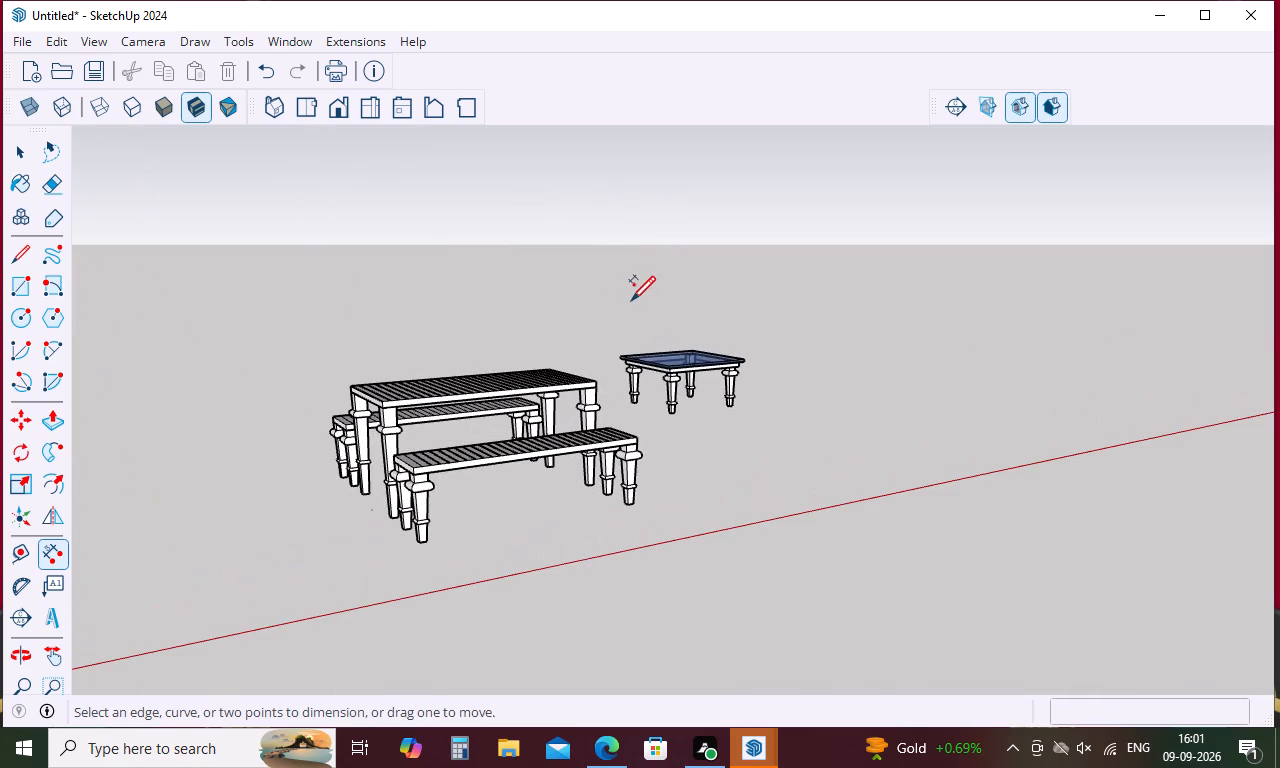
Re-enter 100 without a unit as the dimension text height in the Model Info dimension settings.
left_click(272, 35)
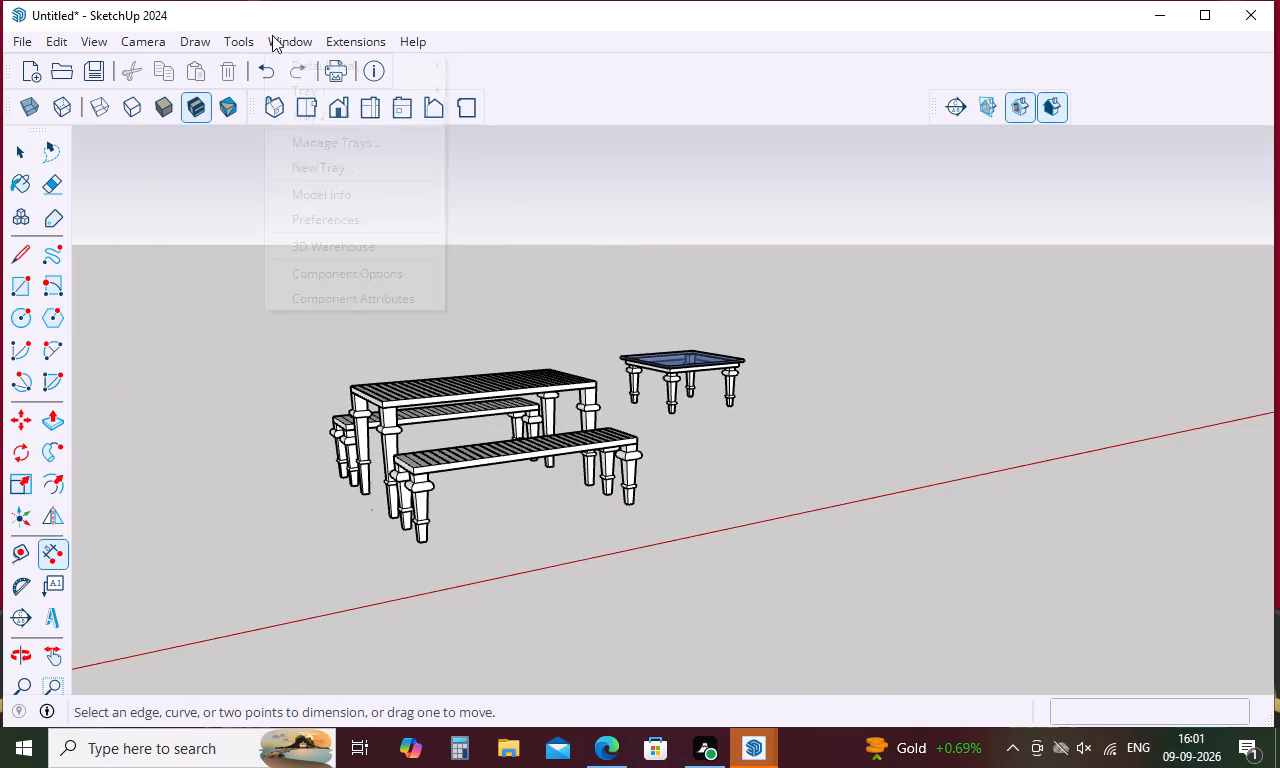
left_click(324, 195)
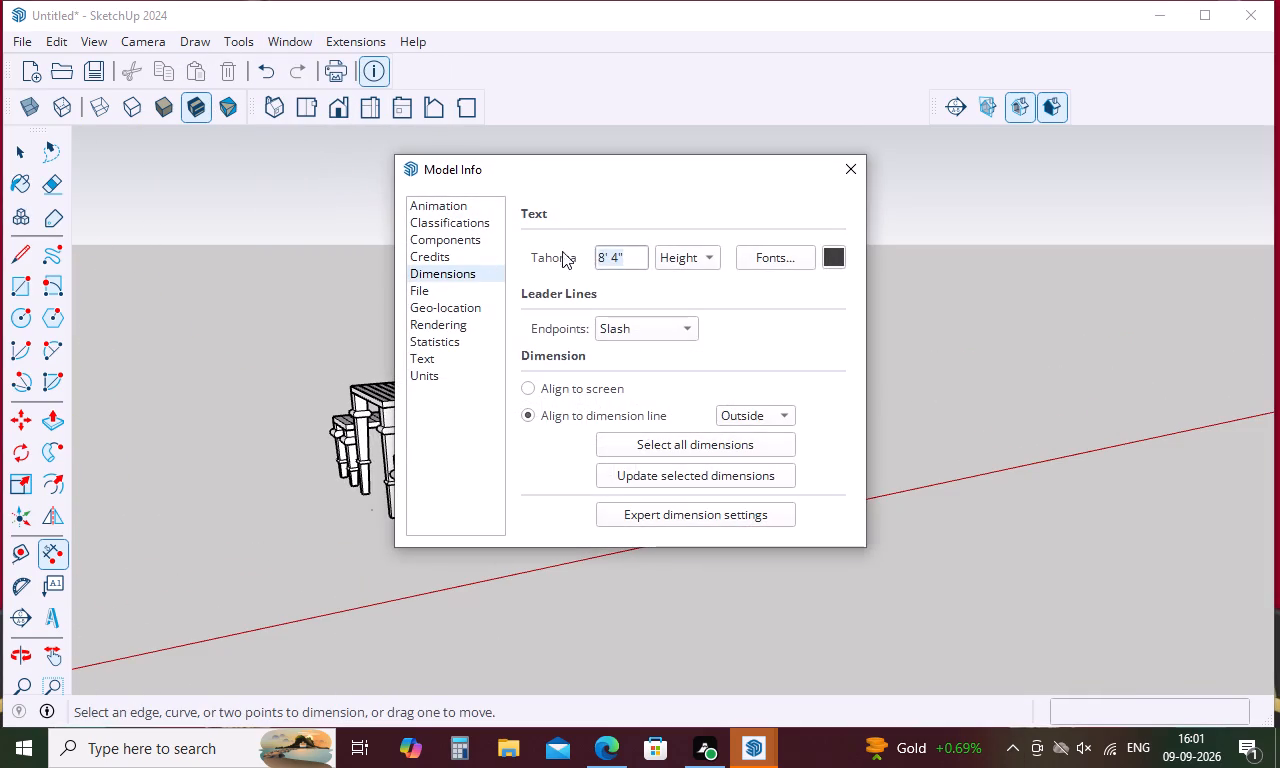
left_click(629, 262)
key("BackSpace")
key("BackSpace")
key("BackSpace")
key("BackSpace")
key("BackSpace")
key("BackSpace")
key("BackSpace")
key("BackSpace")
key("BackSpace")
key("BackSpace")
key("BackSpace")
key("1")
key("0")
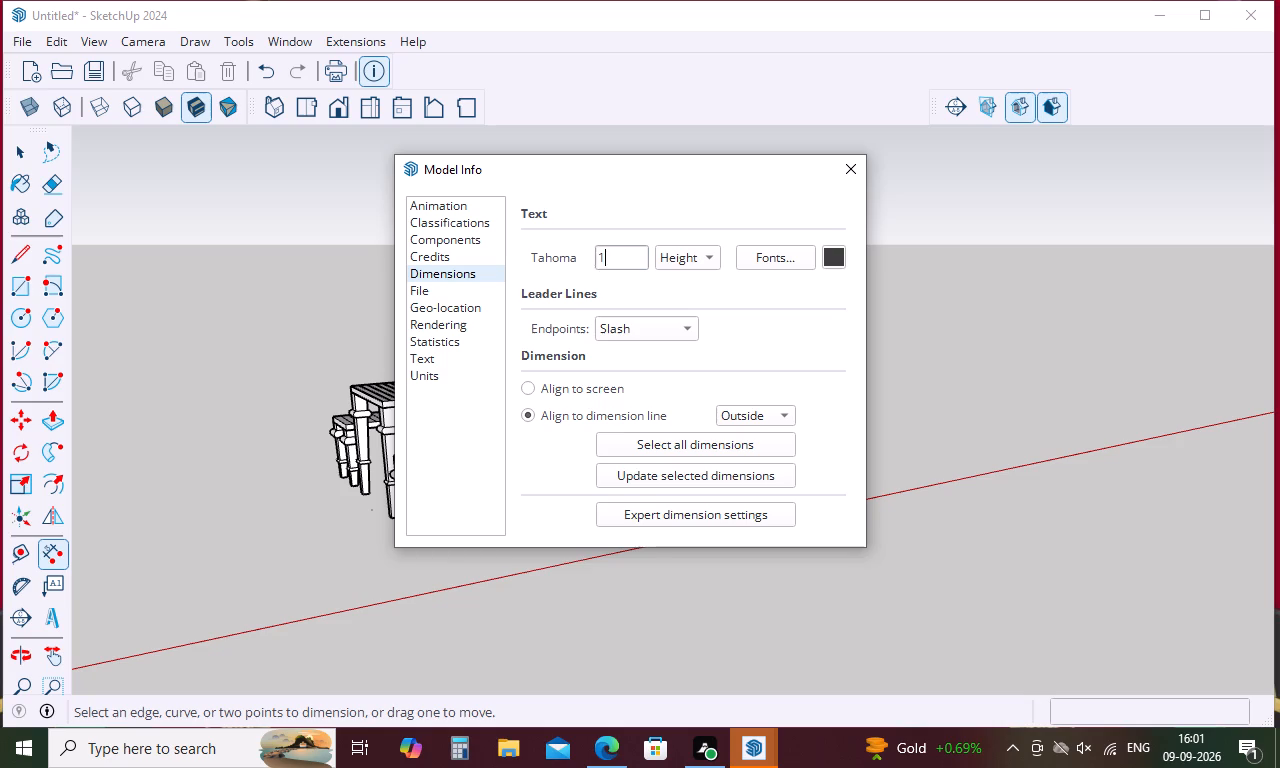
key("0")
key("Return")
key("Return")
Set the dimension text height to 5 inches and close the Model Info dialog.
key("BackSpace")
key("BackSpace")
key("BackSpace")
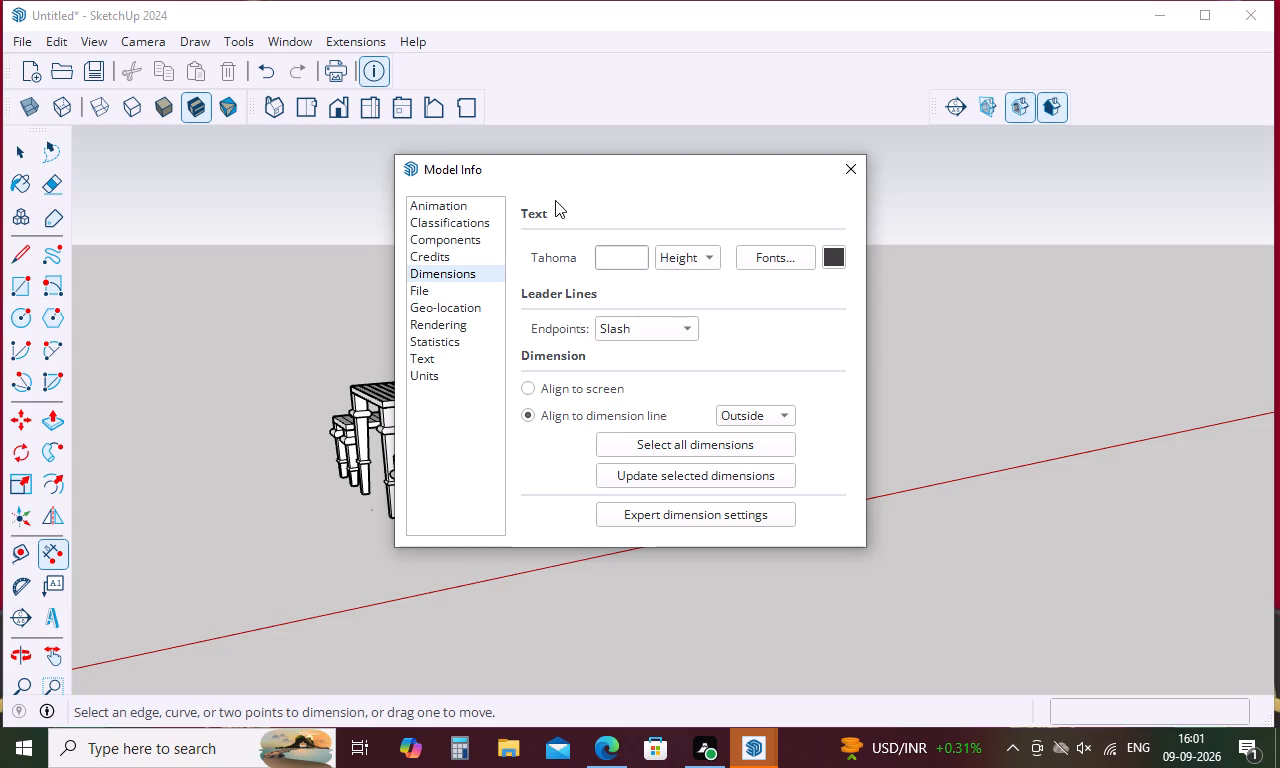
key("5")
key("Return")
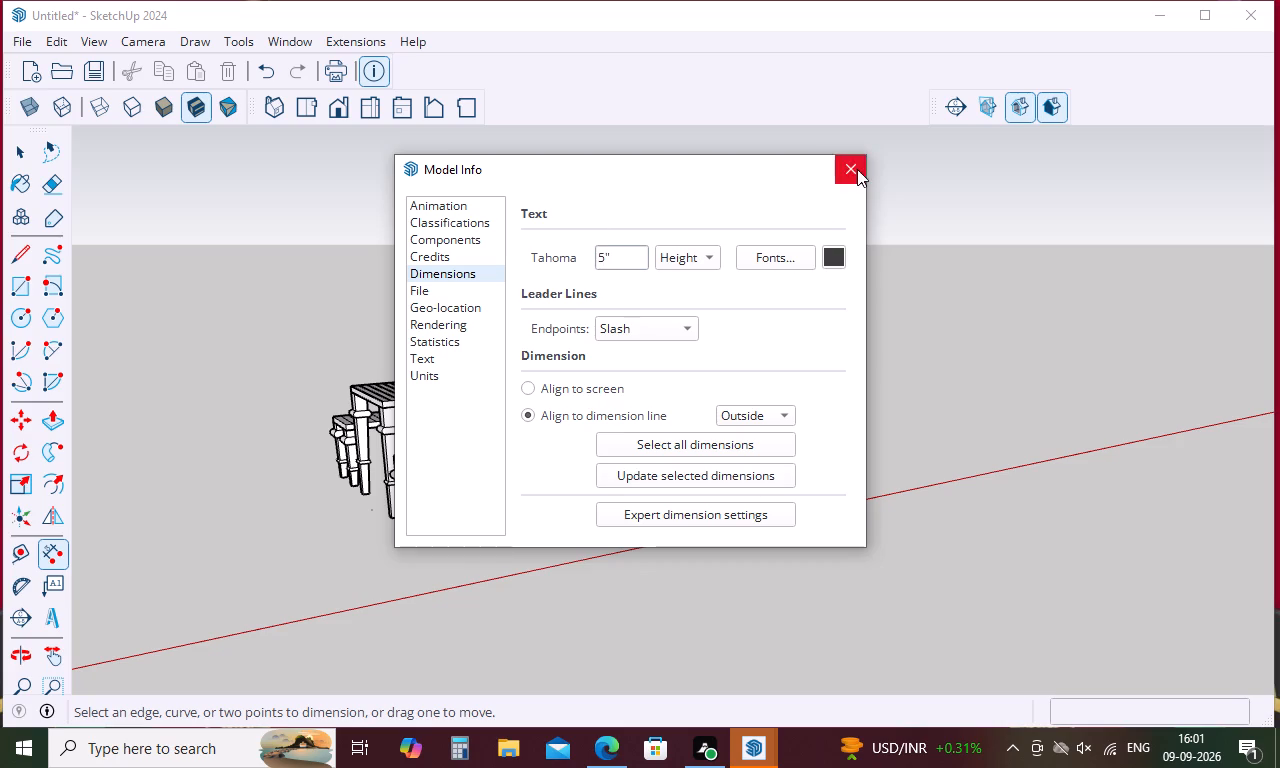
left_click(857, 169)
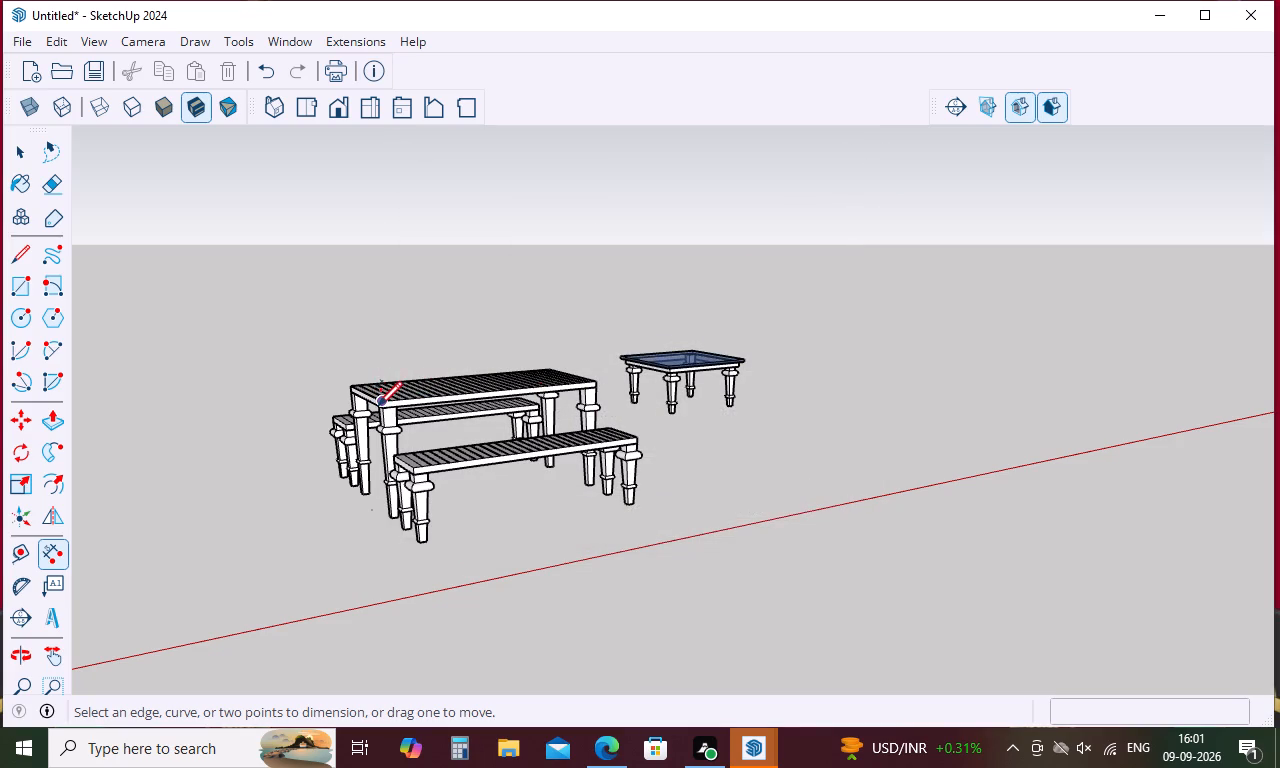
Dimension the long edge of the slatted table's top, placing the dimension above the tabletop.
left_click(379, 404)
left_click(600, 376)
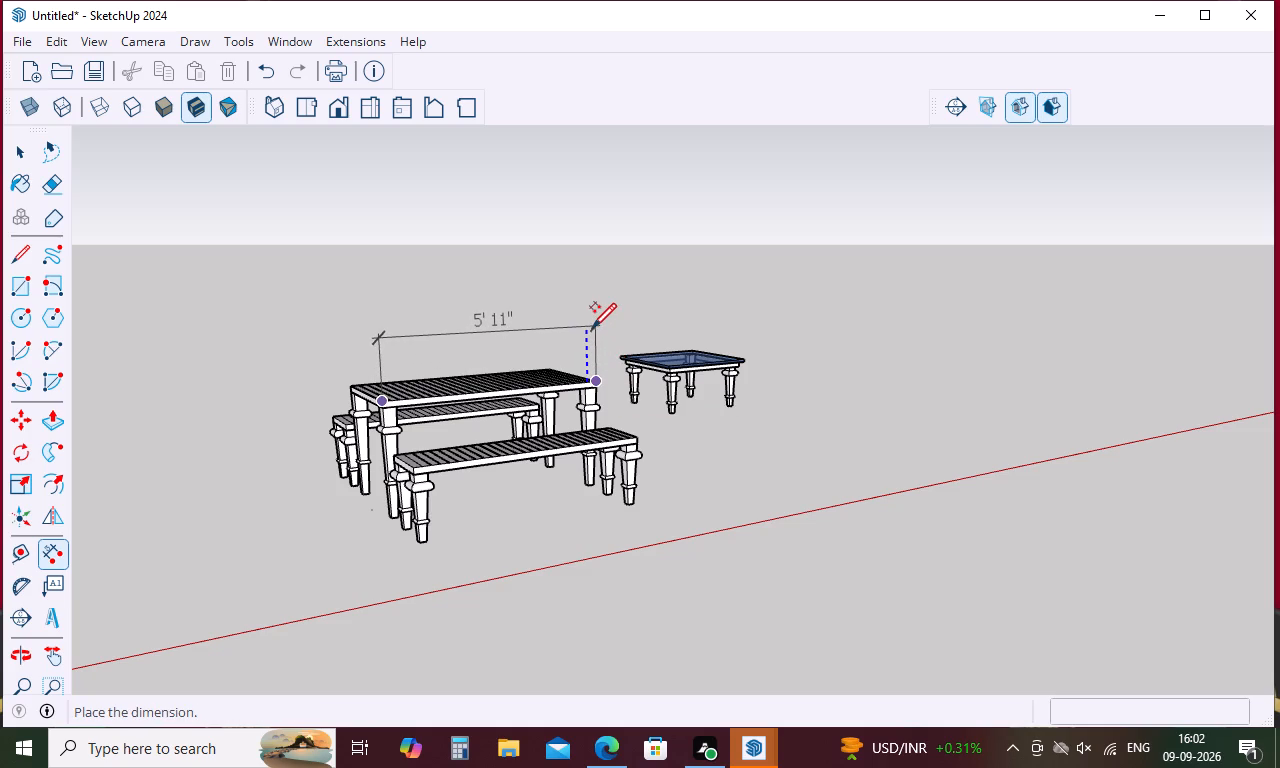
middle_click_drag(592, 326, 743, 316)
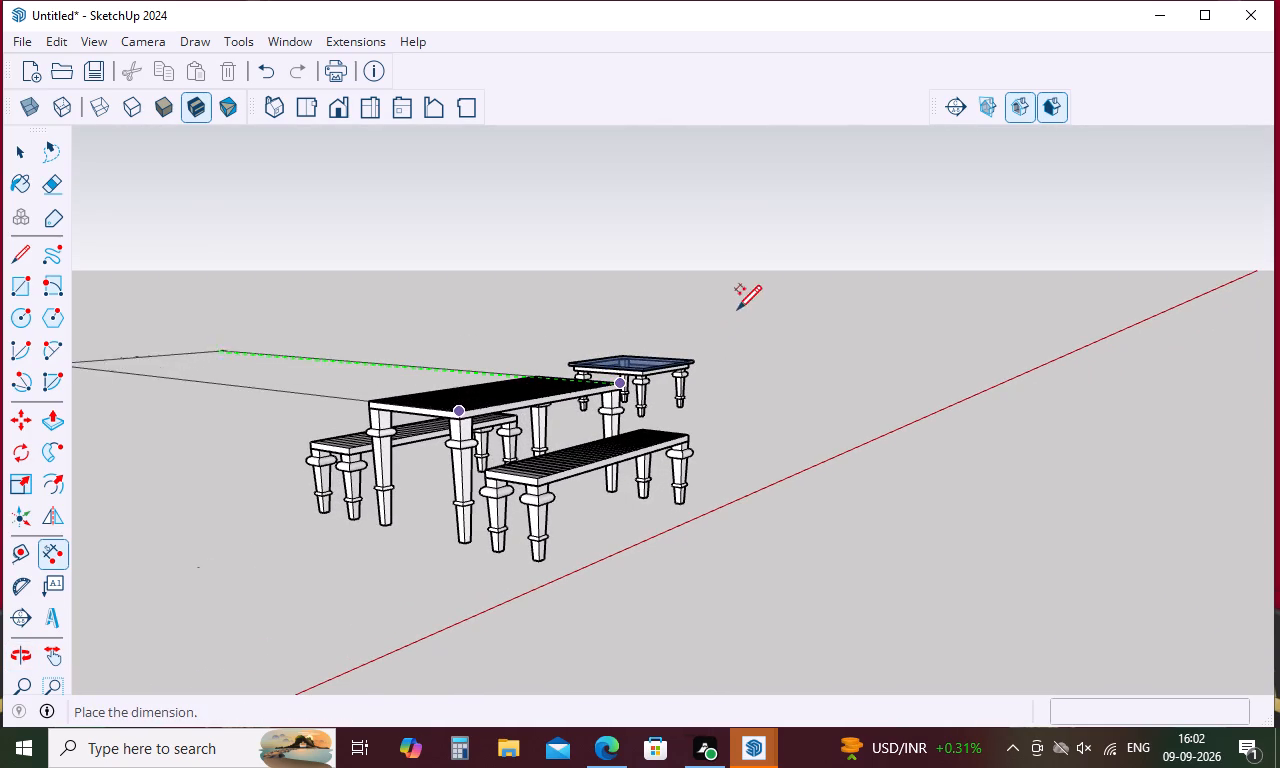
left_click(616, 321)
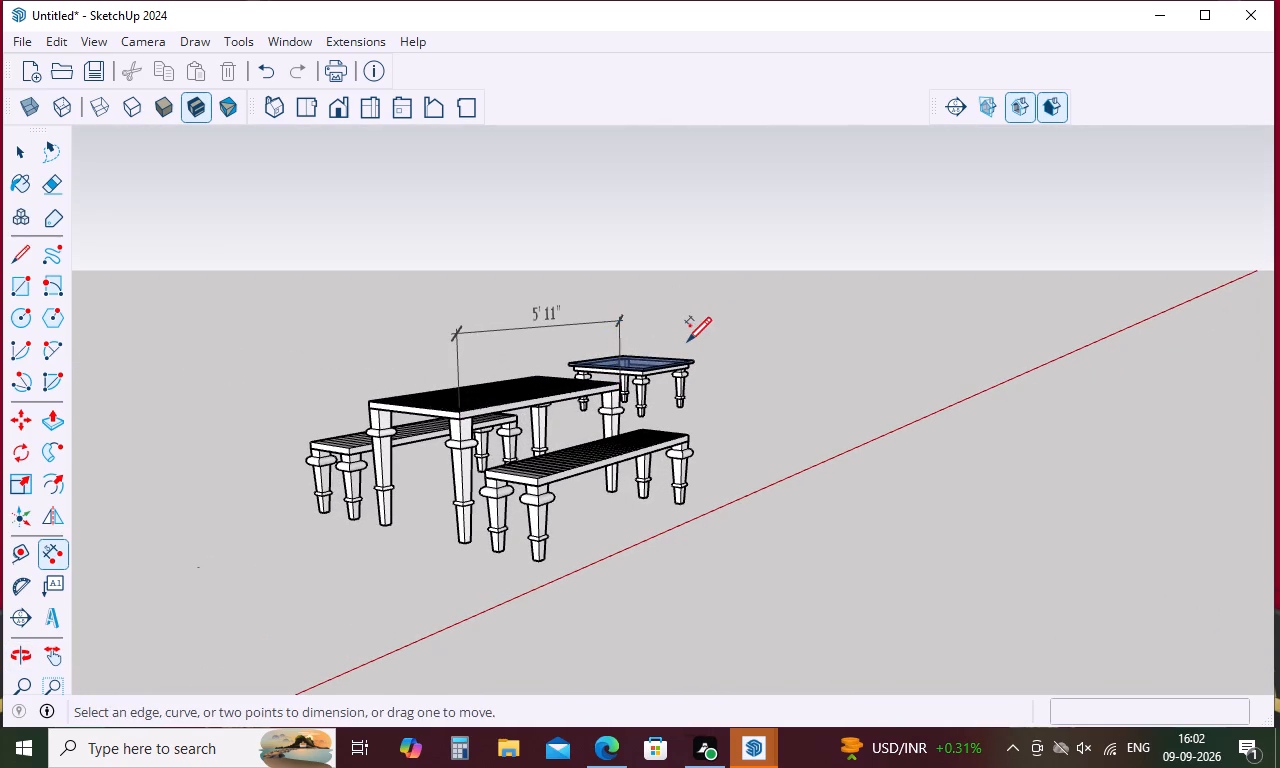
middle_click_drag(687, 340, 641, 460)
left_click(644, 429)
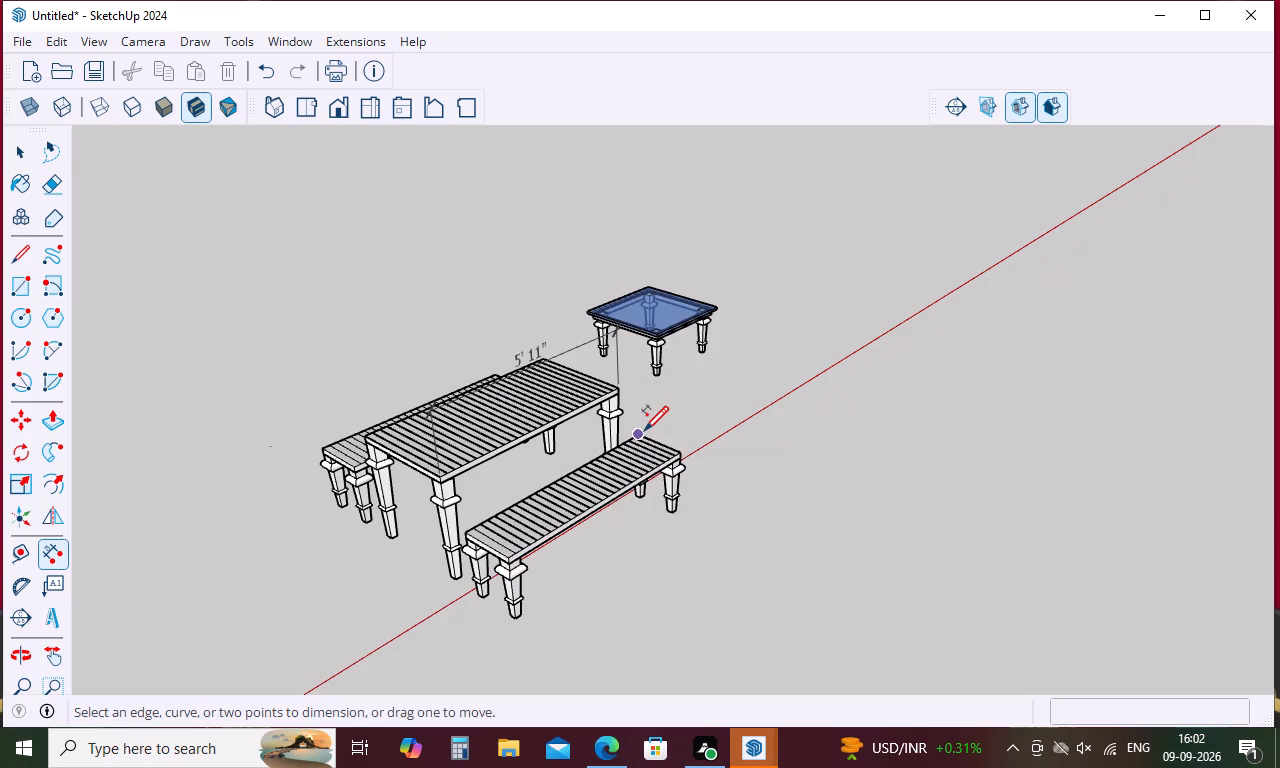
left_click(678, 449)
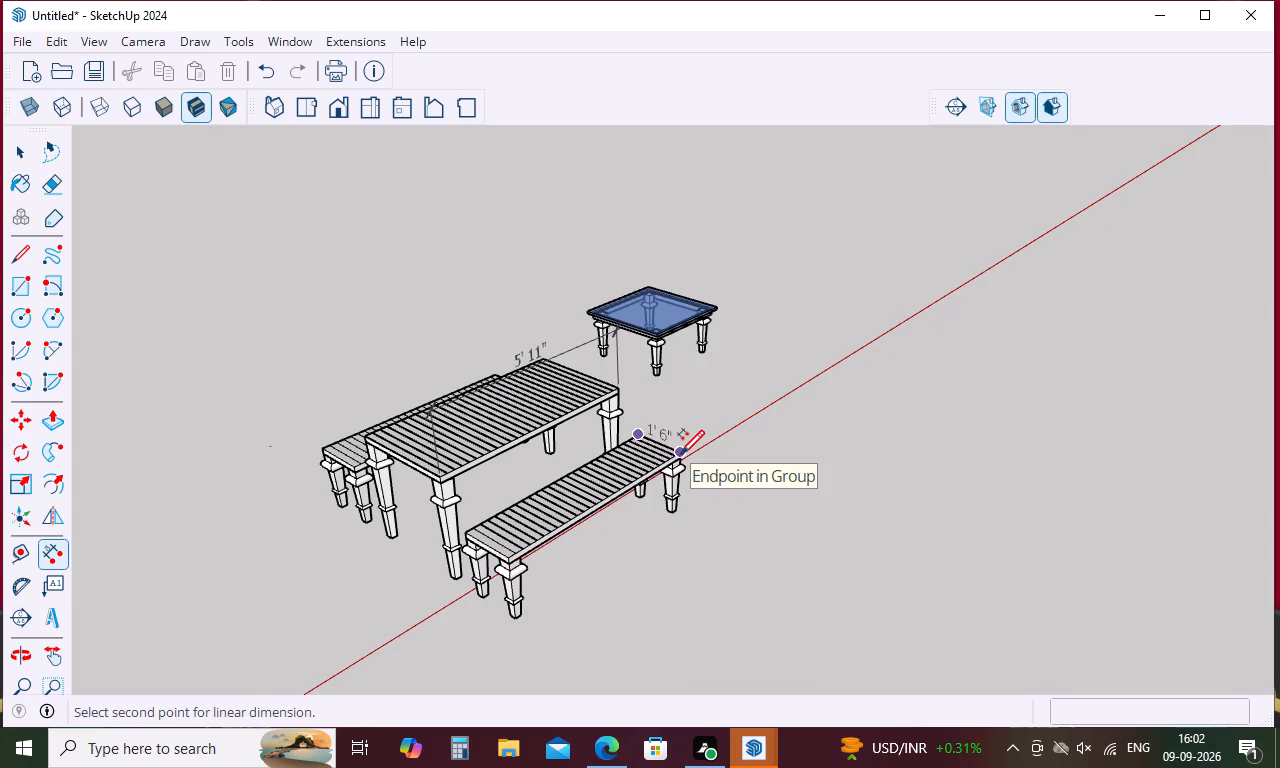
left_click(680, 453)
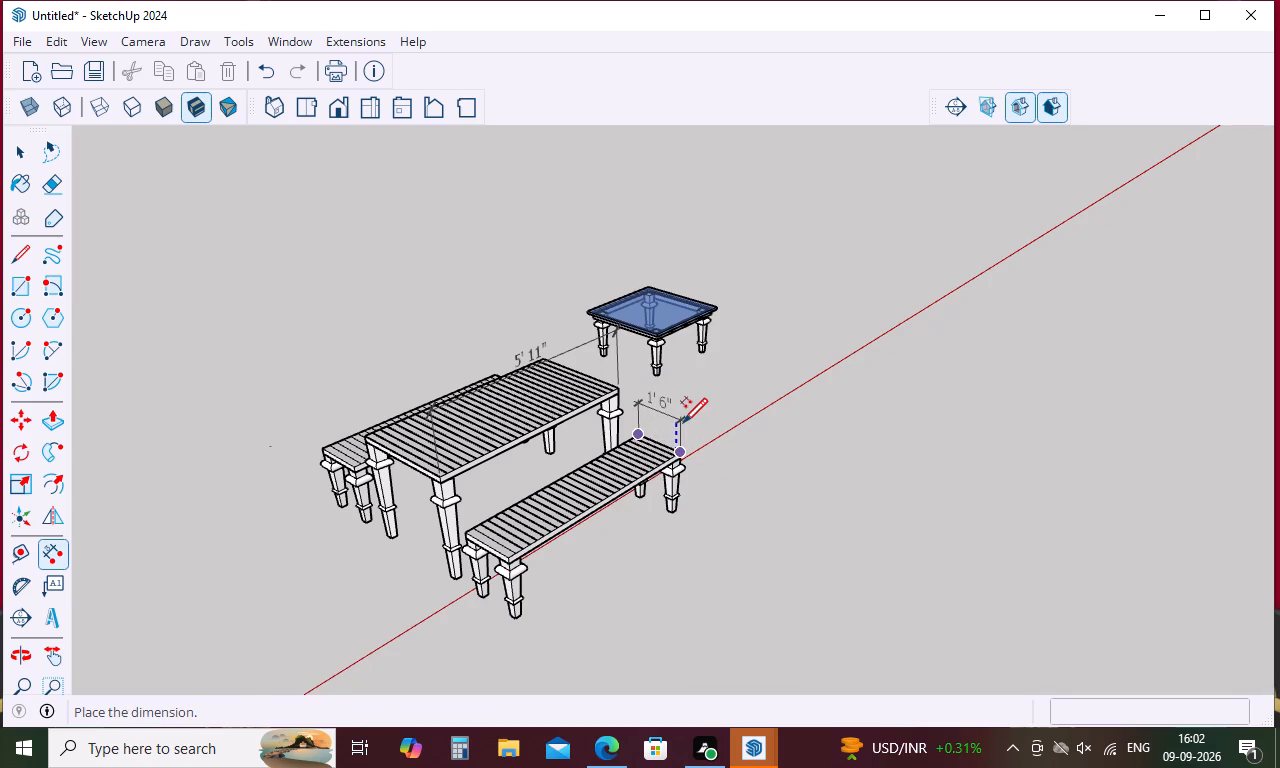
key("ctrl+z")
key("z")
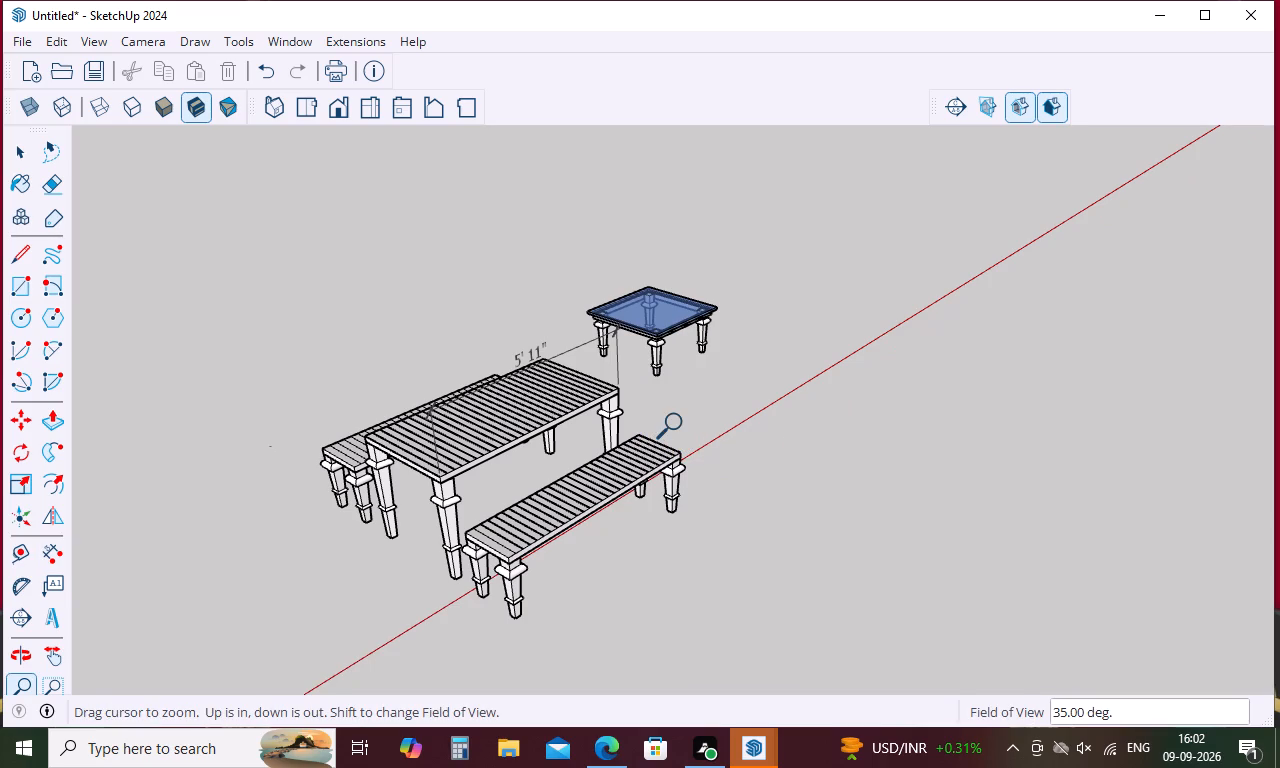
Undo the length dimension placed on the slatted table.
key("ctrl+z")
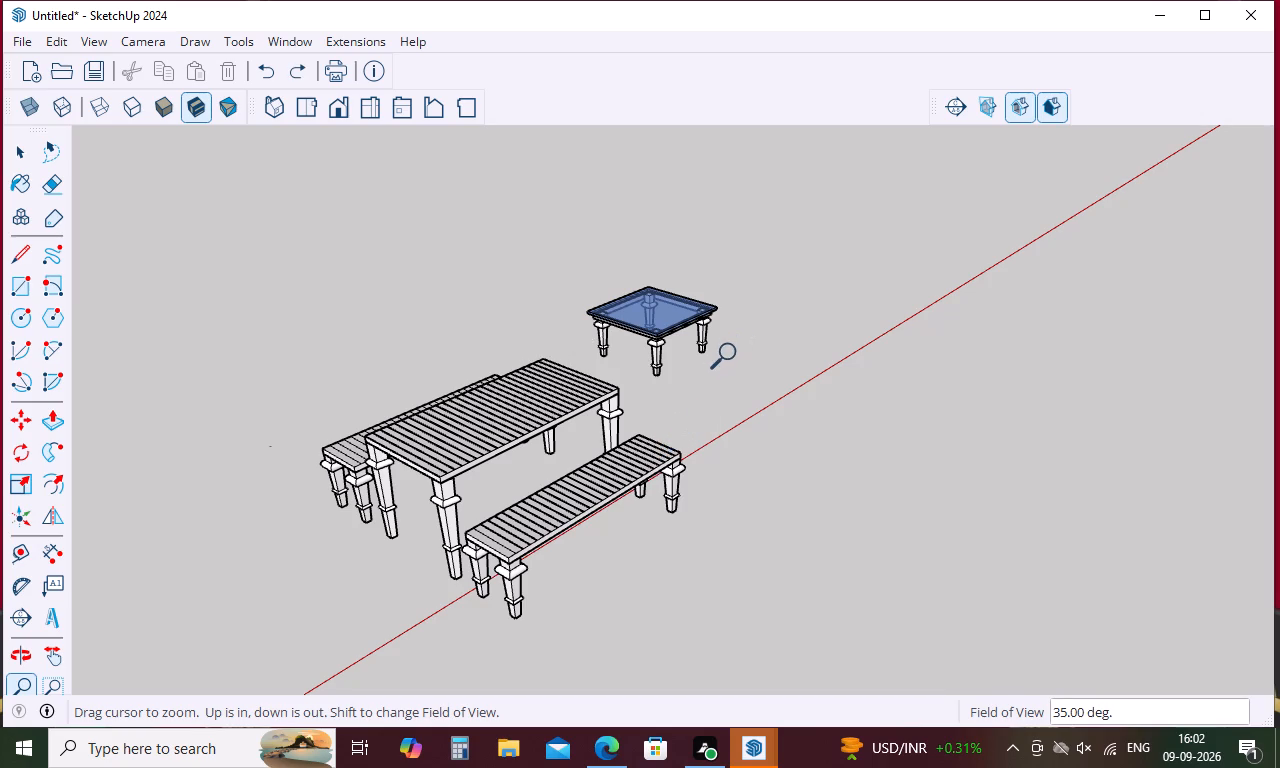
Draw a 3' line between two corners along the front edge of the square glass tabletop.
key("l")
middle_click_drag(725, 313, 605, 383)
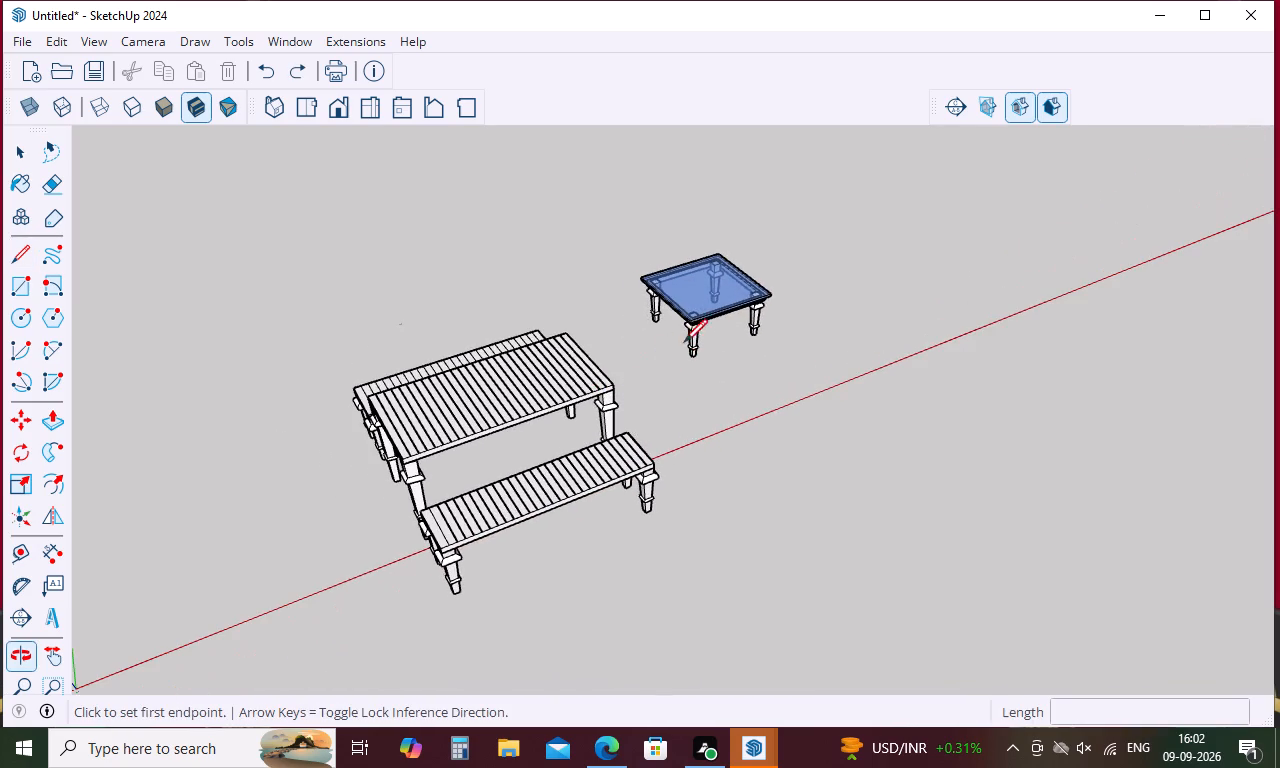
scroll(805, 267, "up", 8)
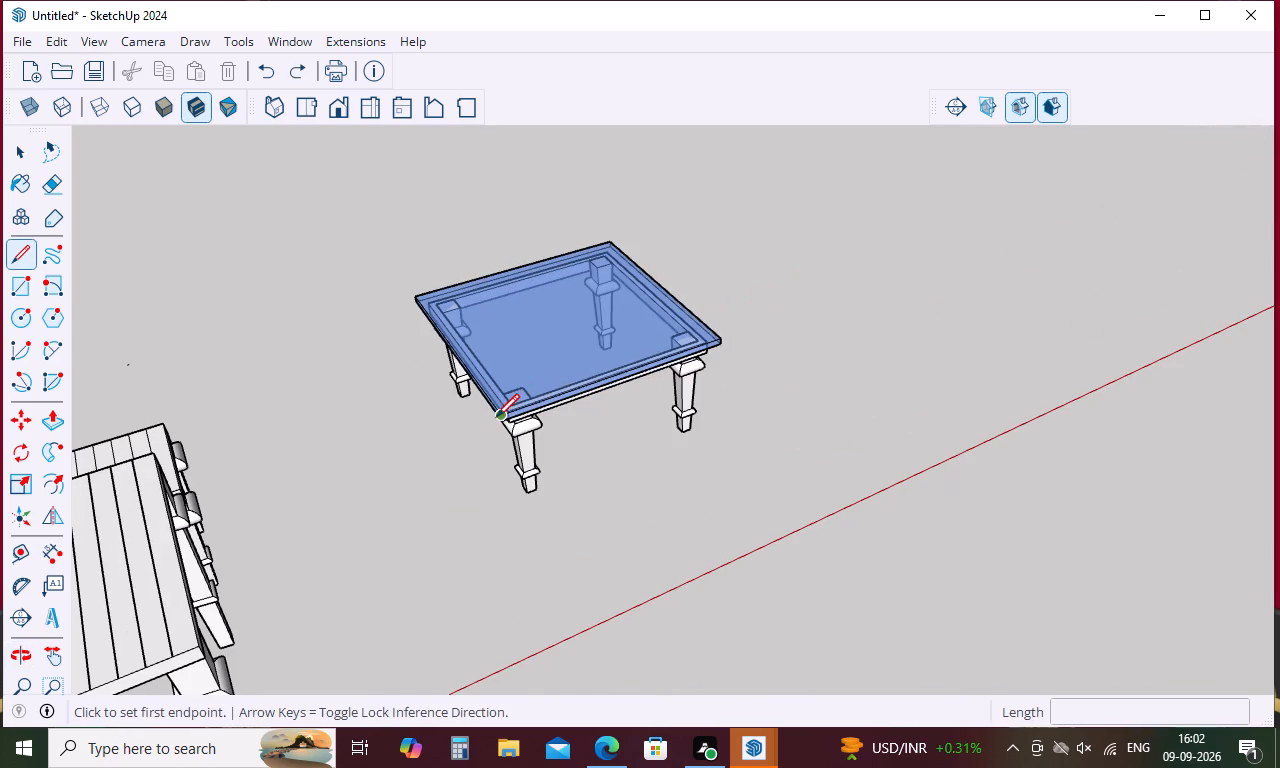
left_click(501, 418)
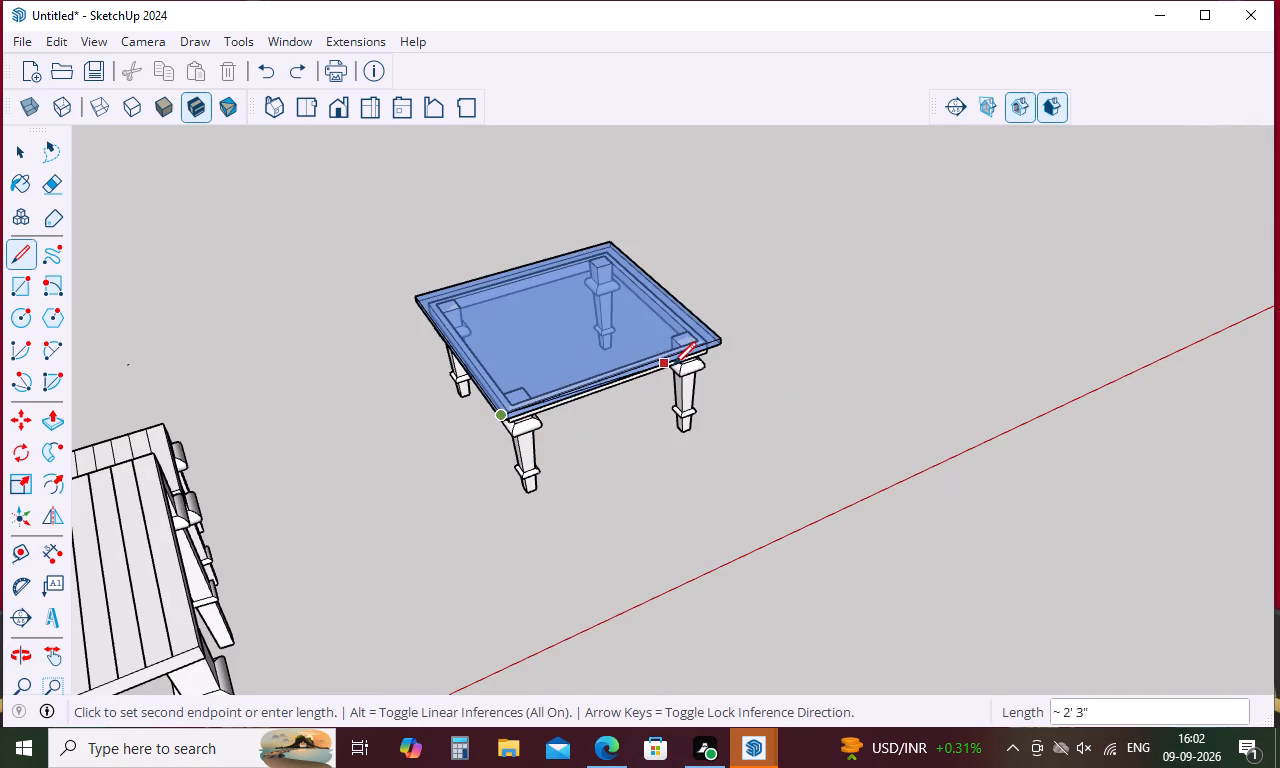
left_click(719, 338)
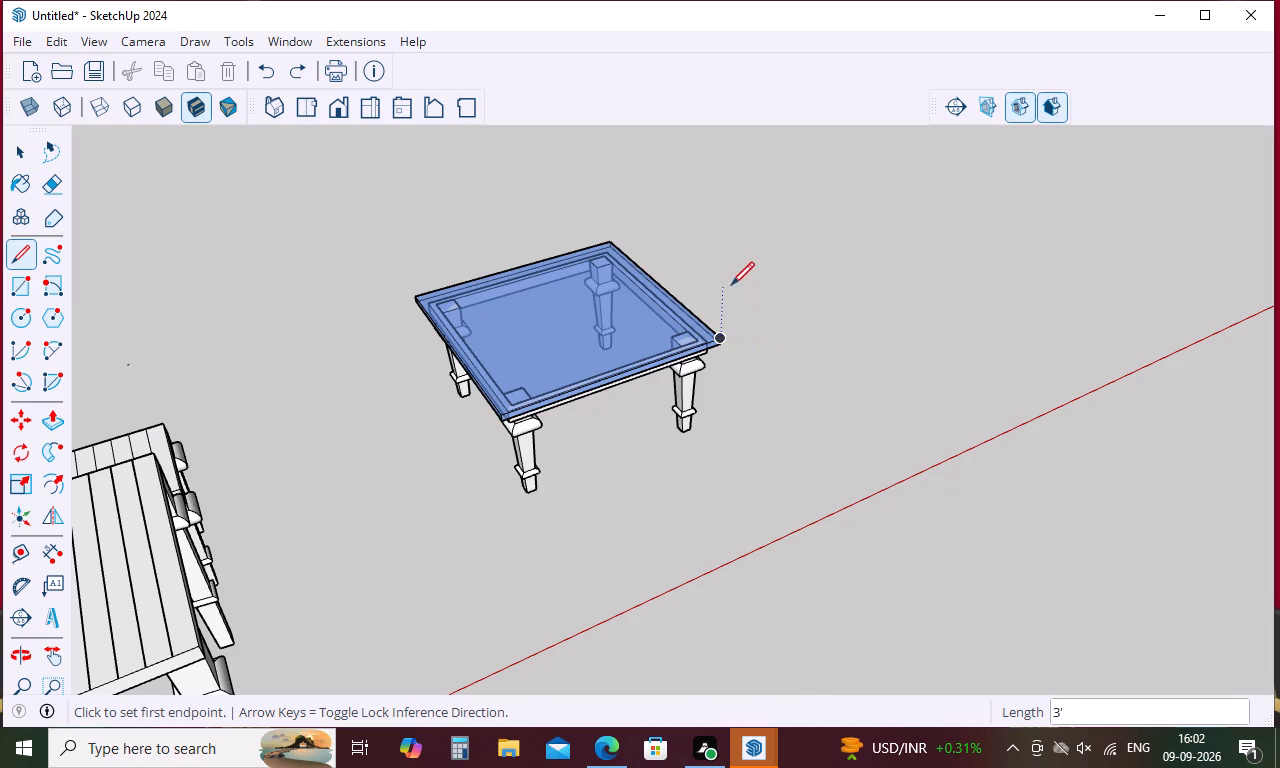
left_click(609, 236)
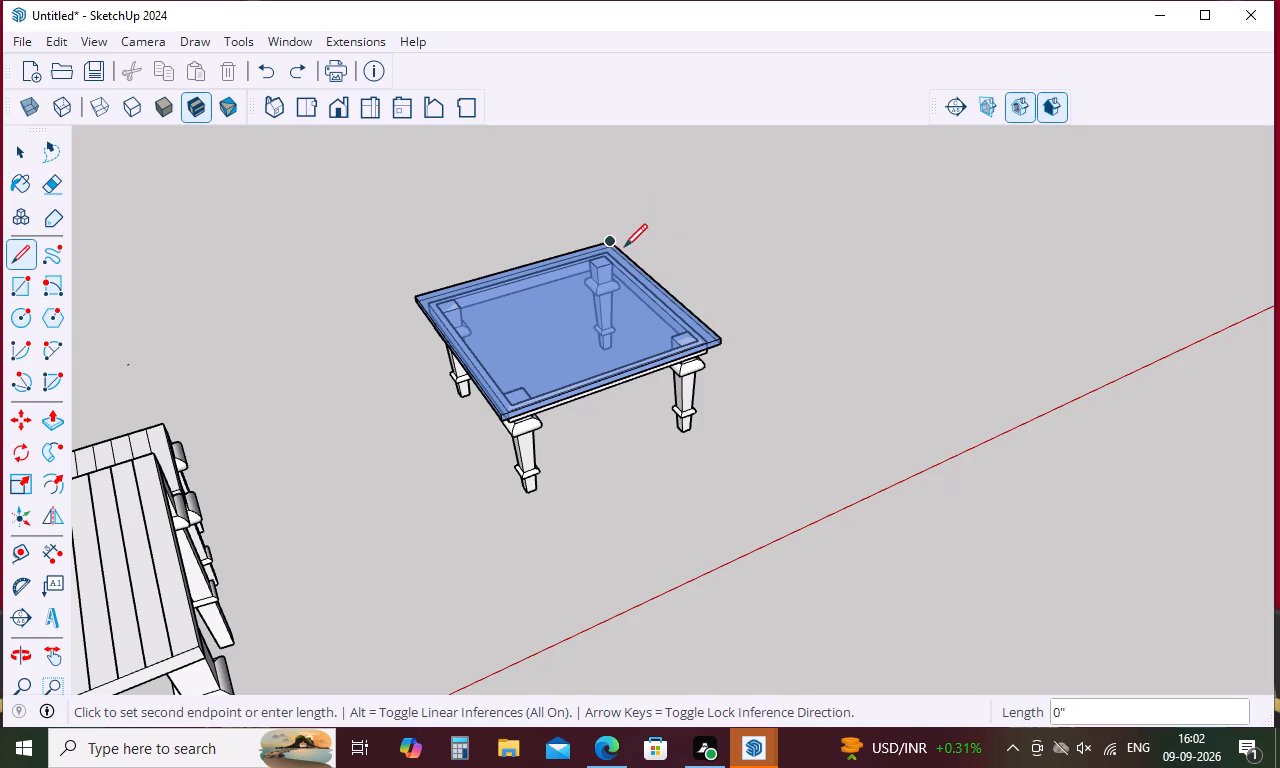
key("Escape")
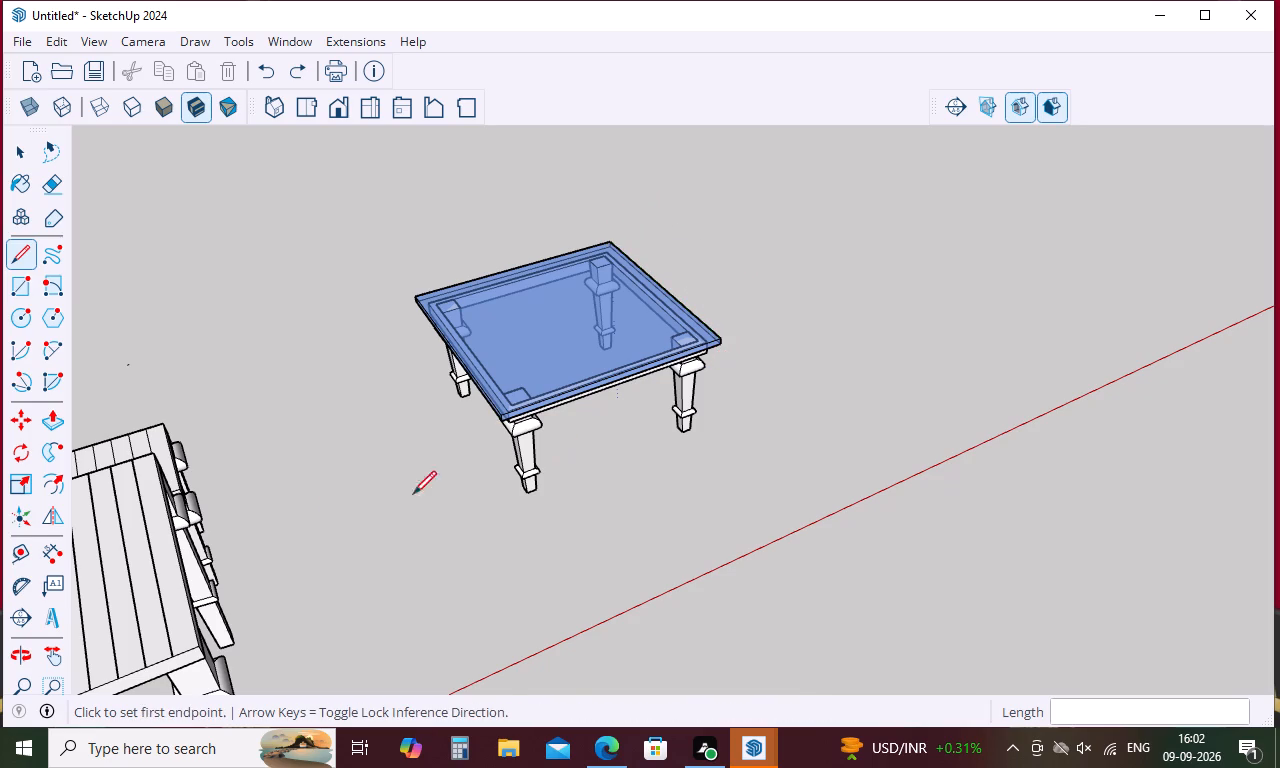
Dimension the back edge and the adjoining side edge of the square glass tabletop, offsetting both dimensions outside the top.
left_click(57, 540)
left_click(415, 293)
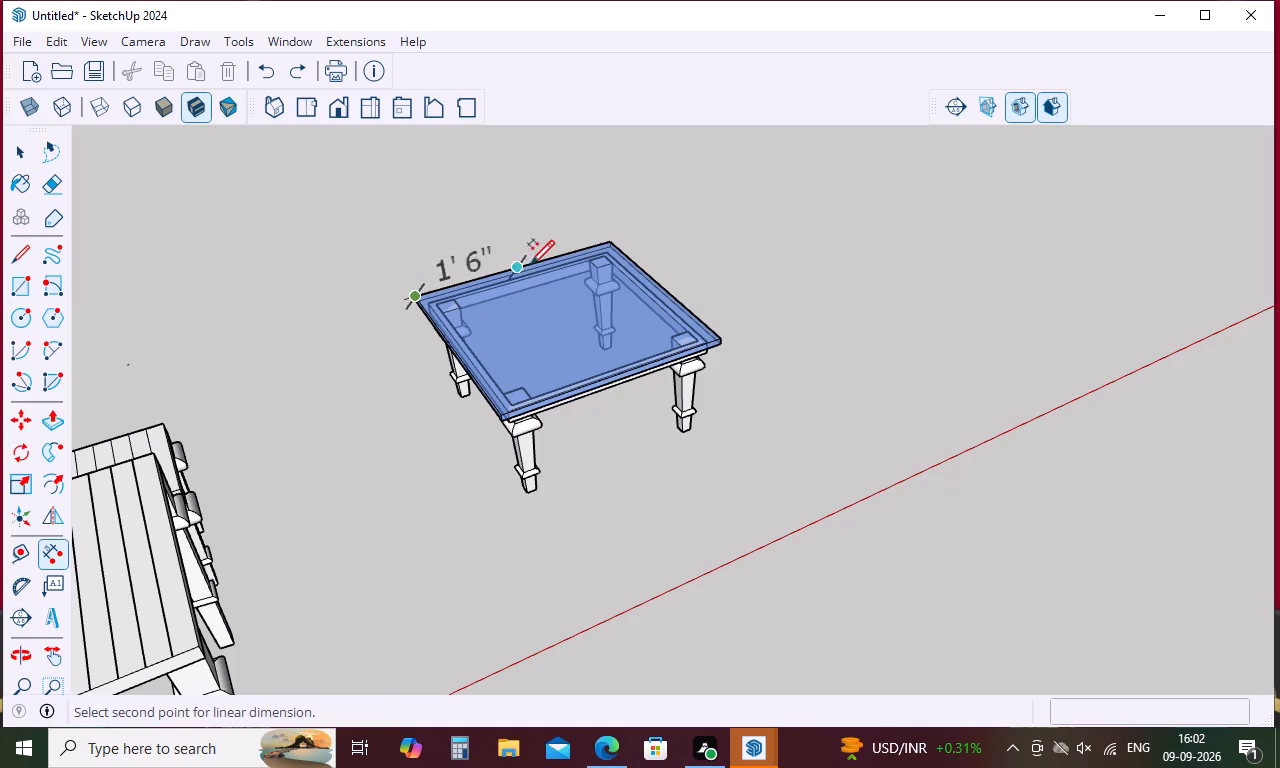
left_click(611, 235)
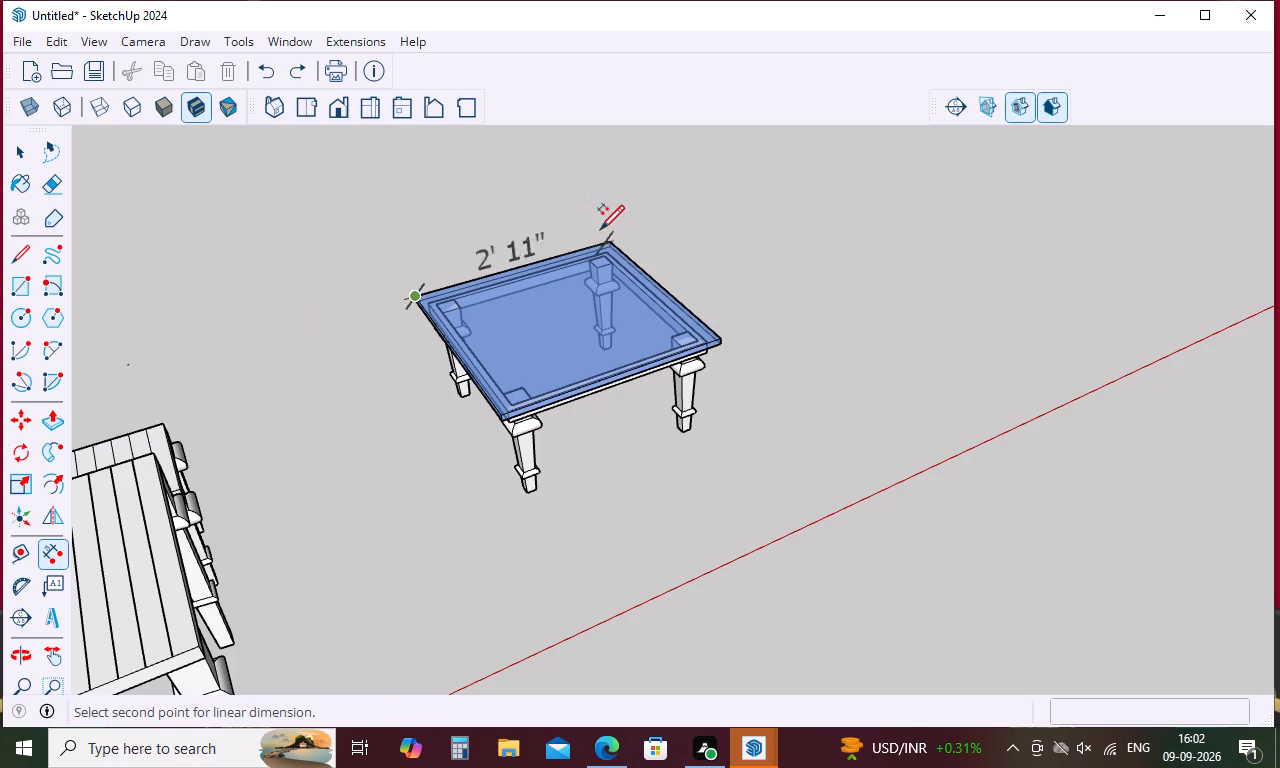
left_click(614, 237)
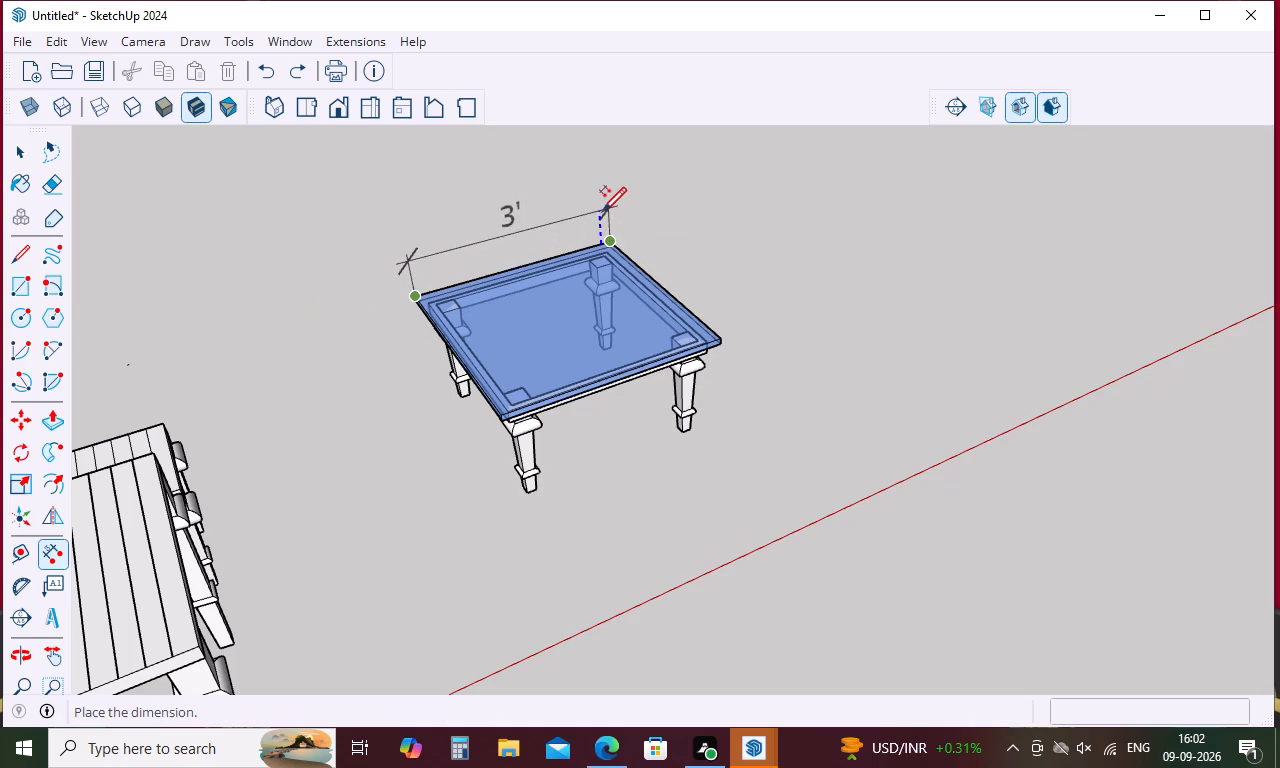
left_click(602, 210)
left_click(612, 236)
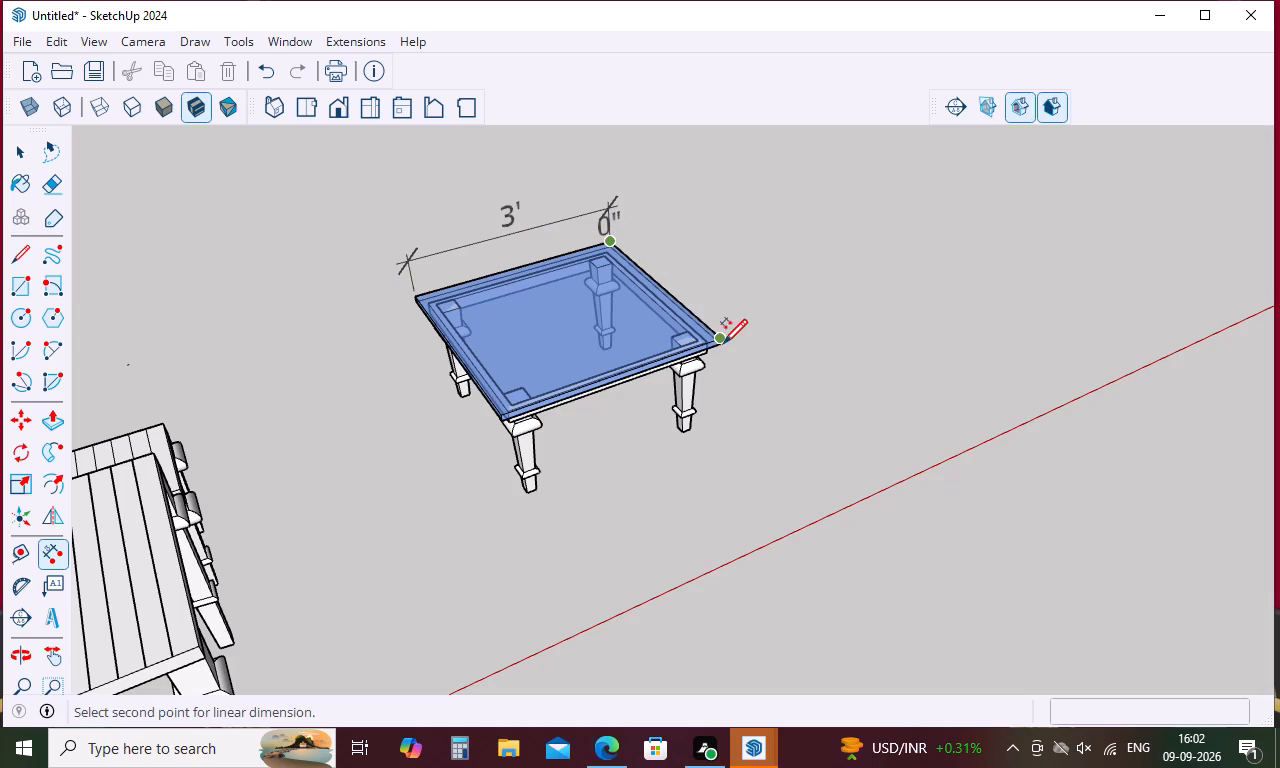
left_click(723, 338)
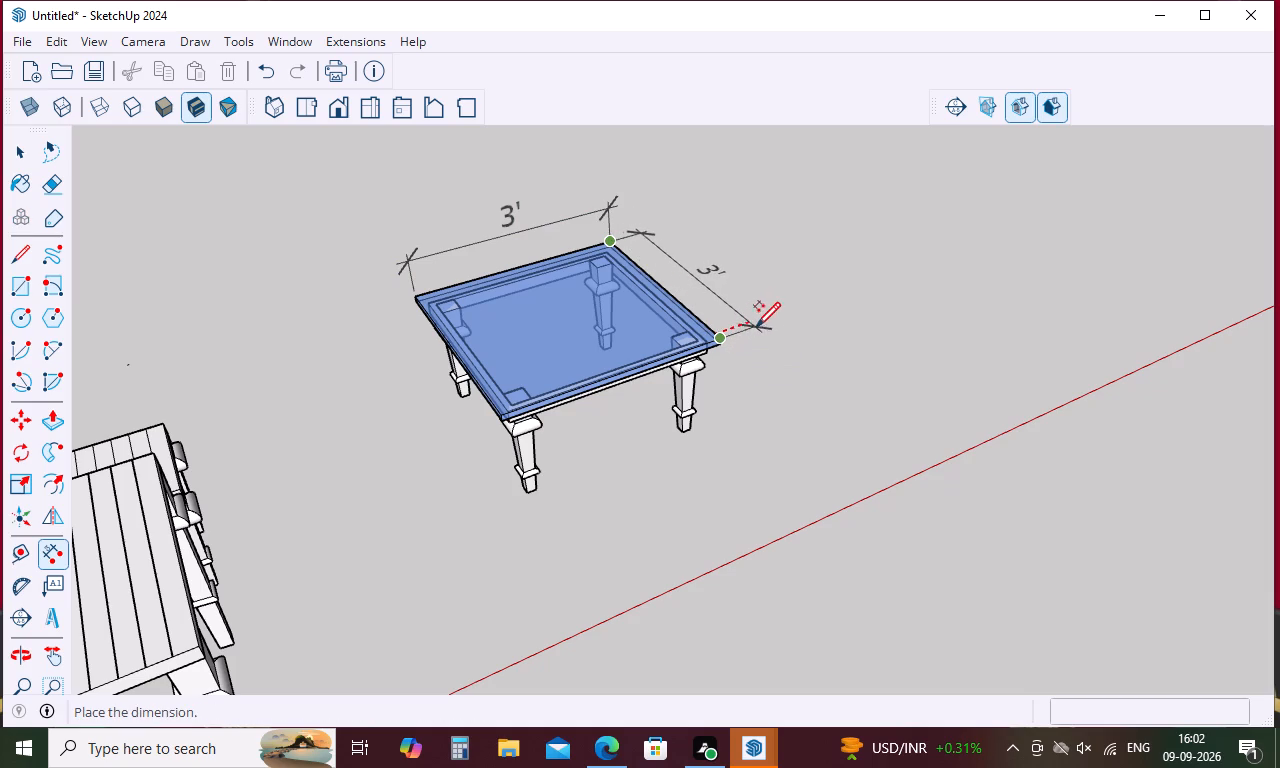
left_click(759, 322)
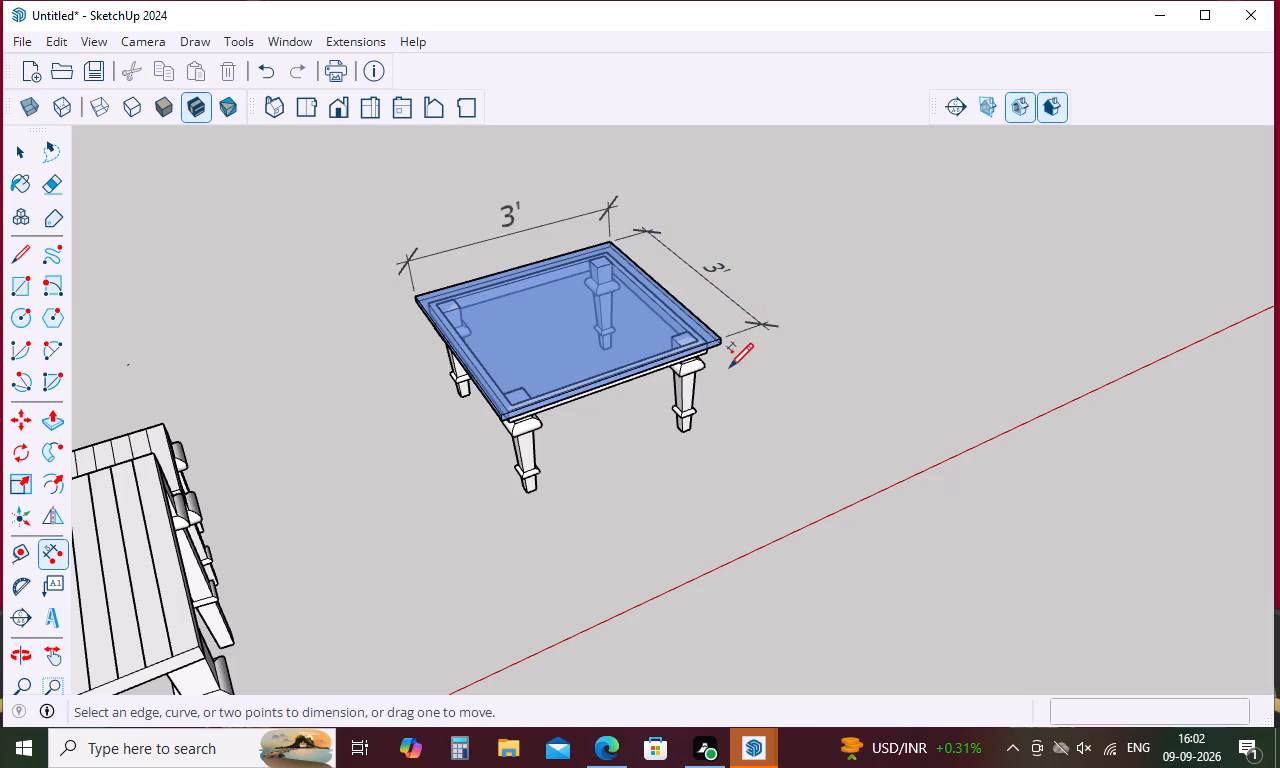
Select all dimensions in the Model Info dimension settings, choose Align to screen for dimension text, and close the dialog.
middle_click_drag(729, 366, 676, 211)
middle_click_drag(704, 357, 841, 336)
middle_click_drag(794, 312, 810, 456)
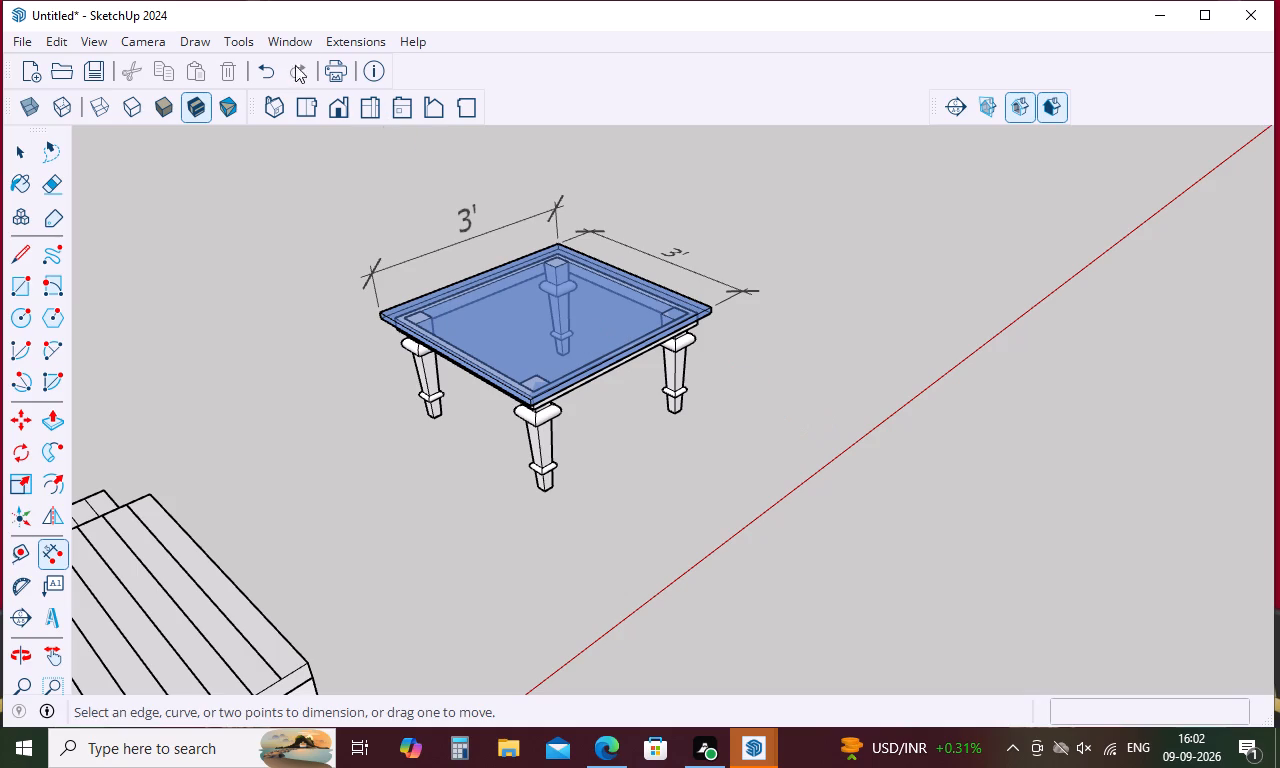
left_click(288, 39)
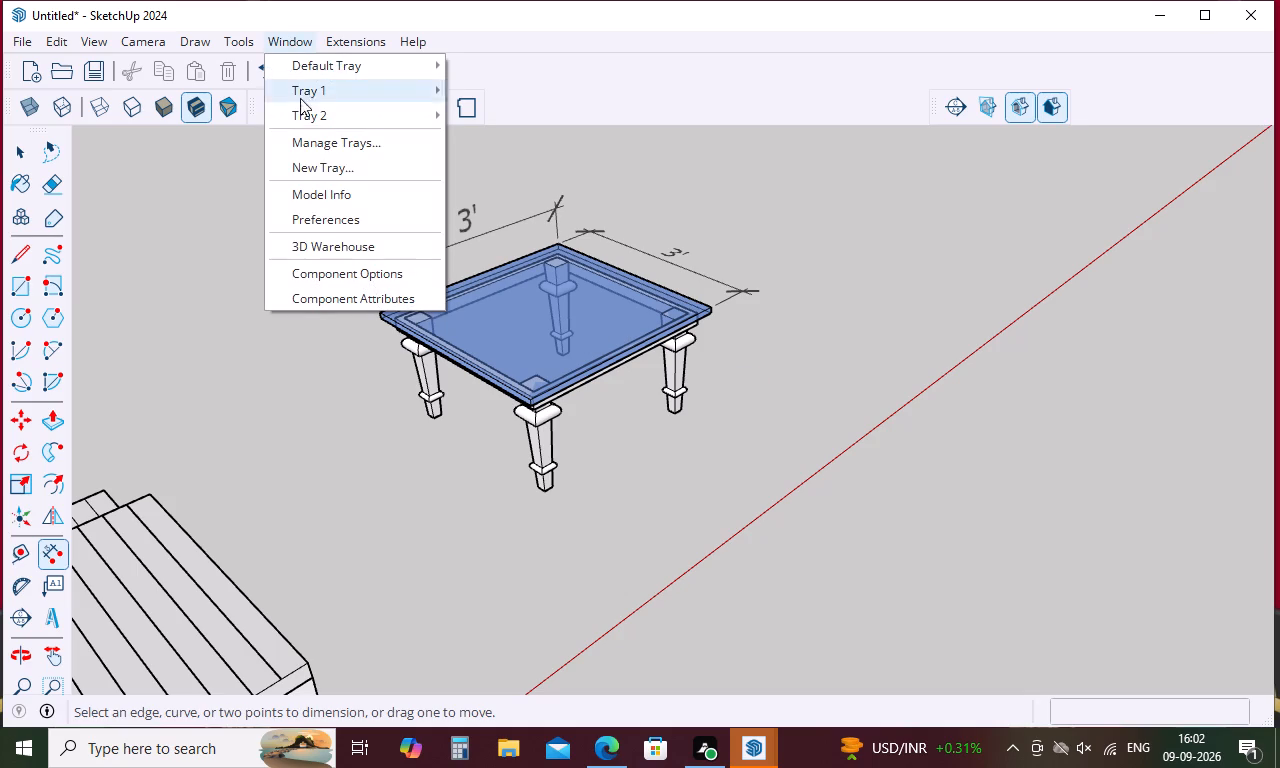
left_click(329, 191)
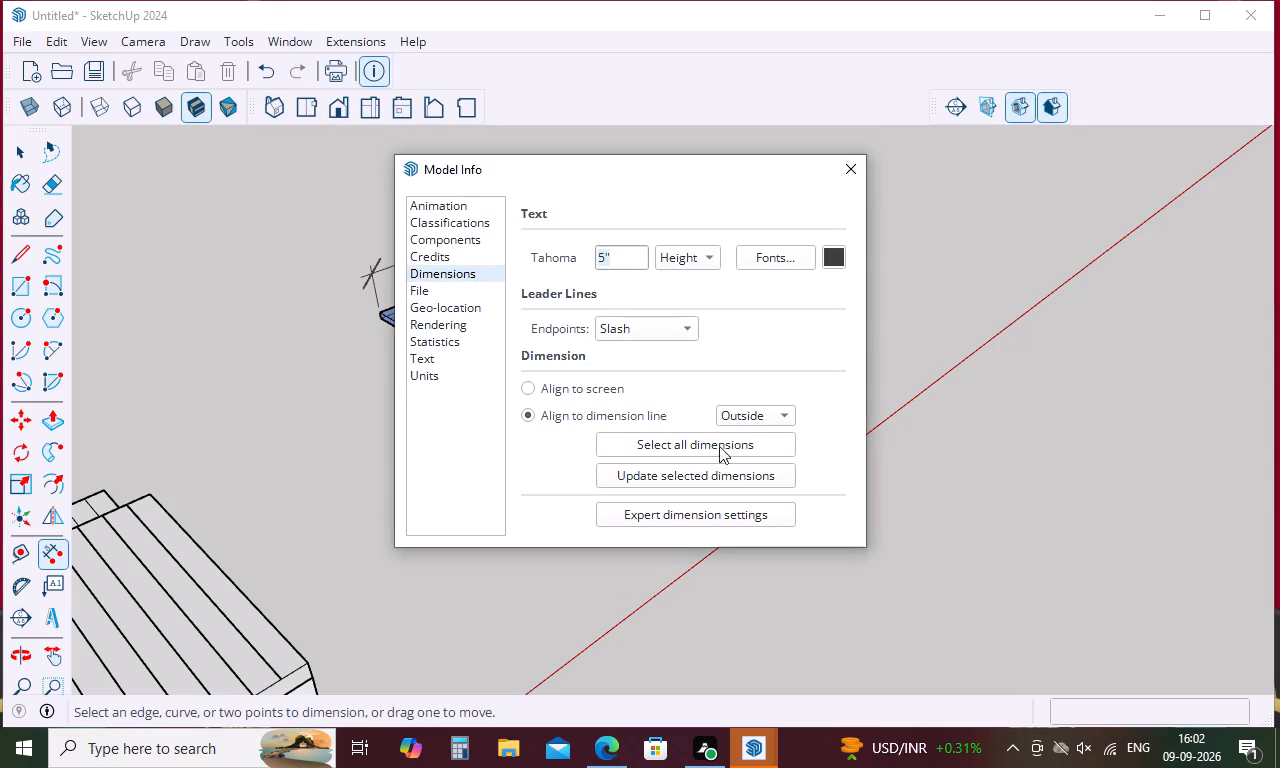
left_click(738, 450)
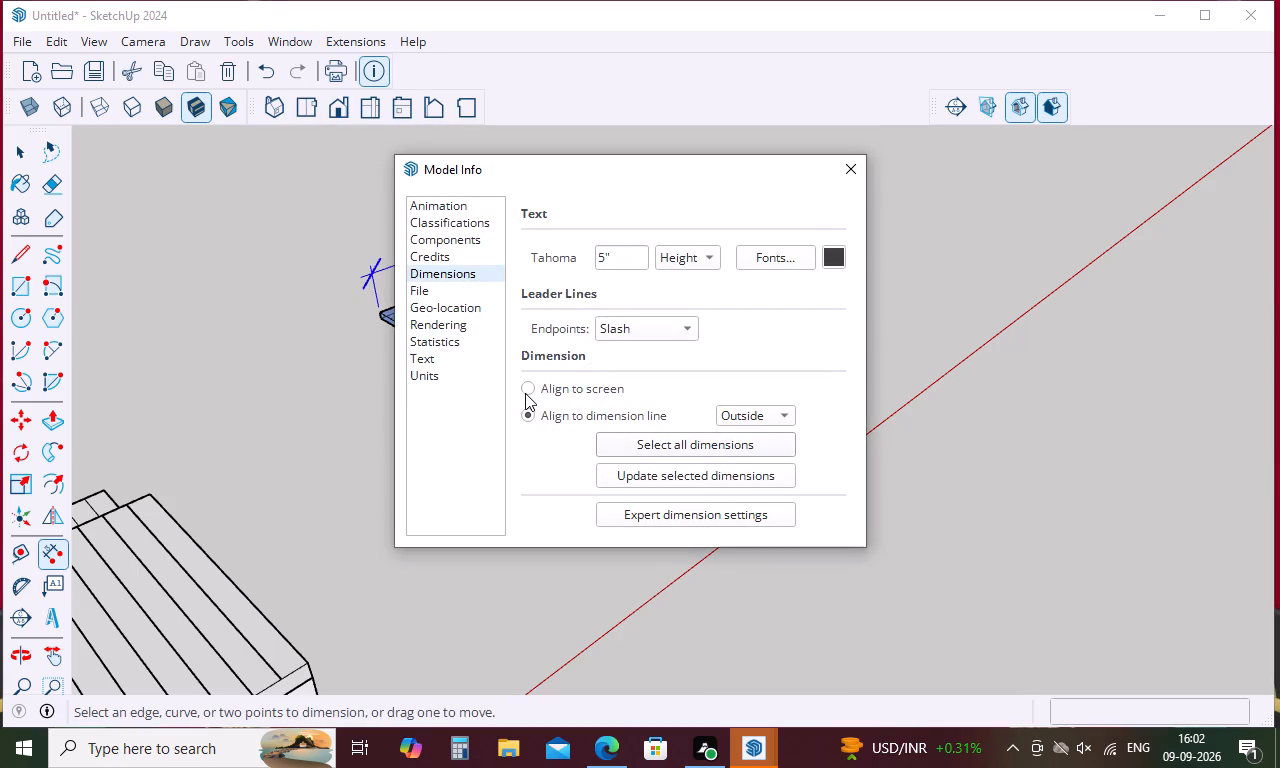
left_click(525, 393)
left_click(849, 165)
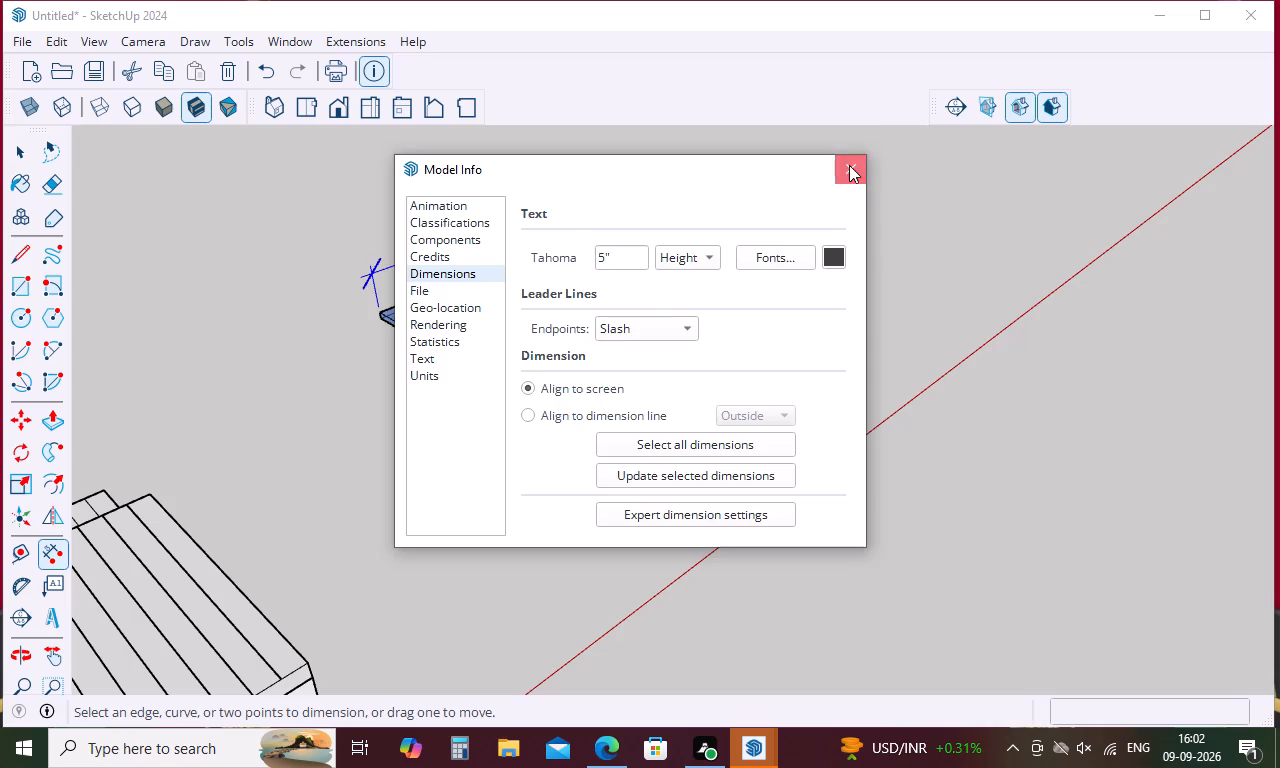
Select all dimensions in the Model Info dimension settings, update them to the Align to screen setting, and close the dialog.
middle_click_drag(758, 330, 729, 259)
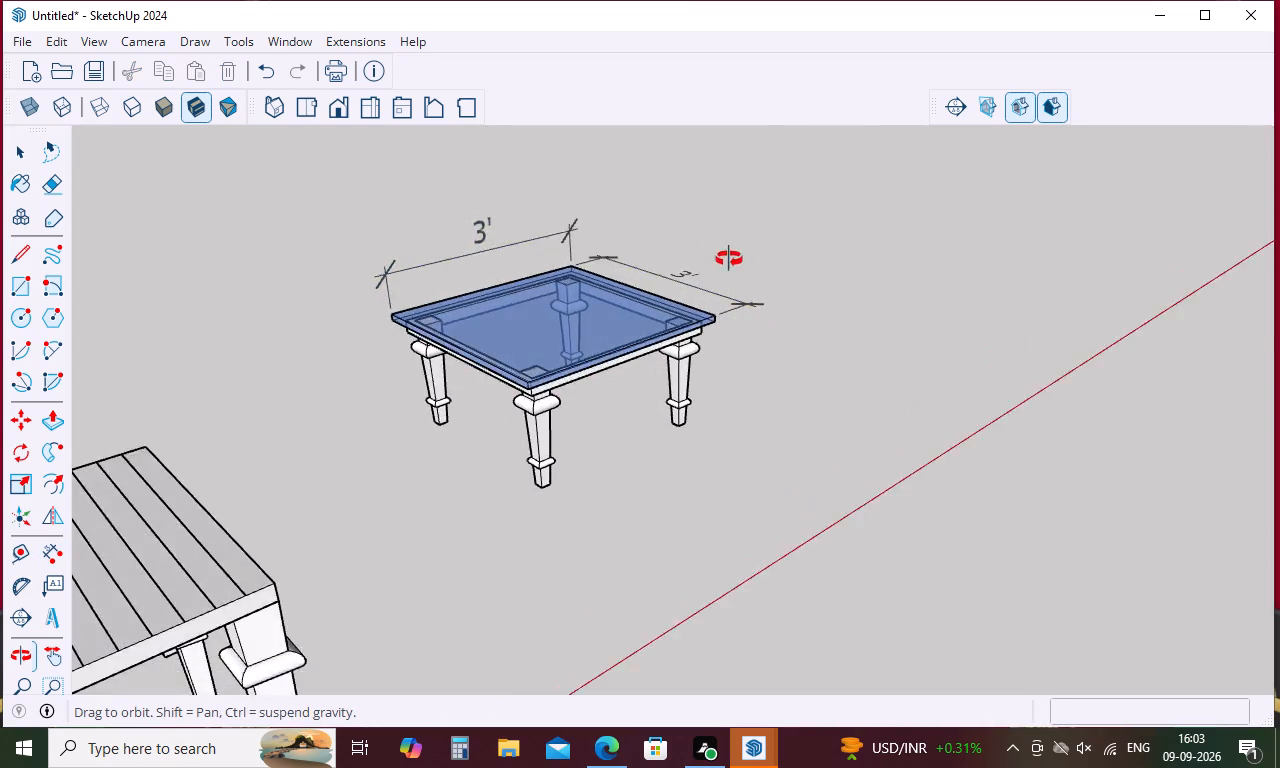
middle_click_drag(729, 259, 736, 343)
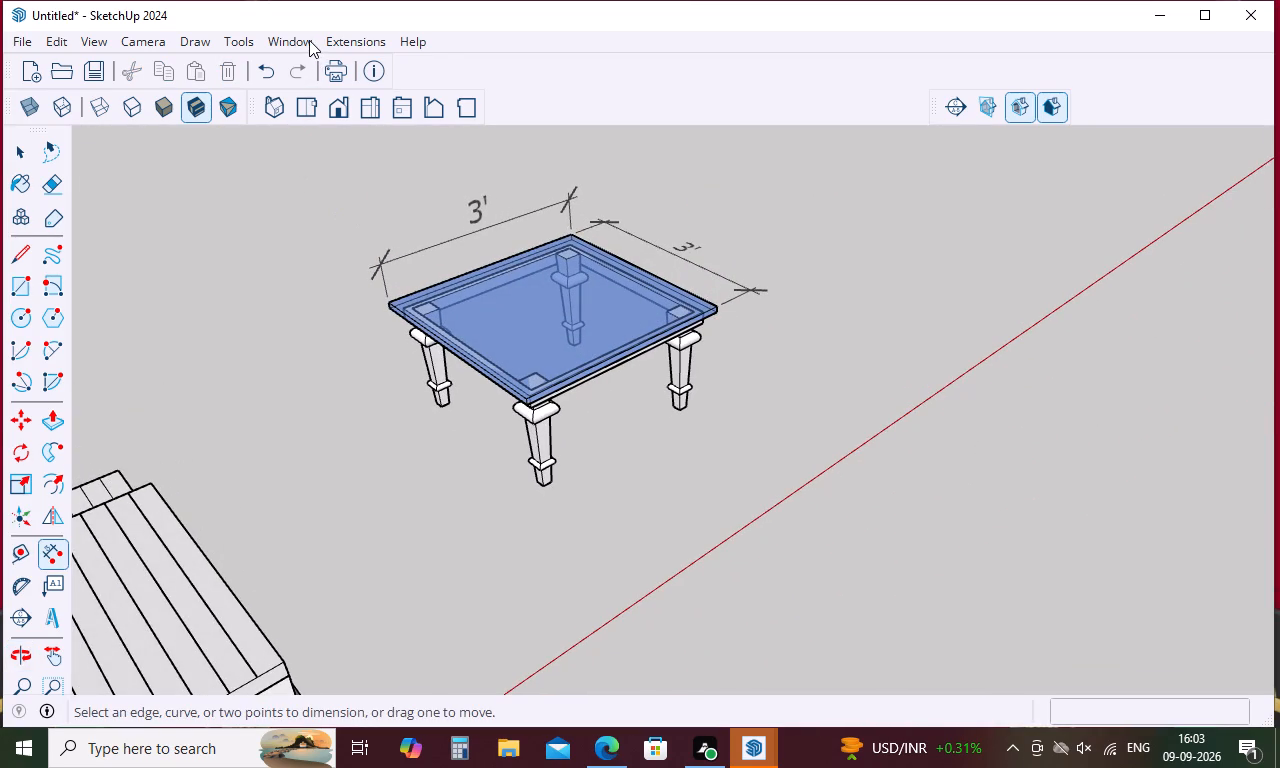
left_click(308, 40)
left_click(335, 190)
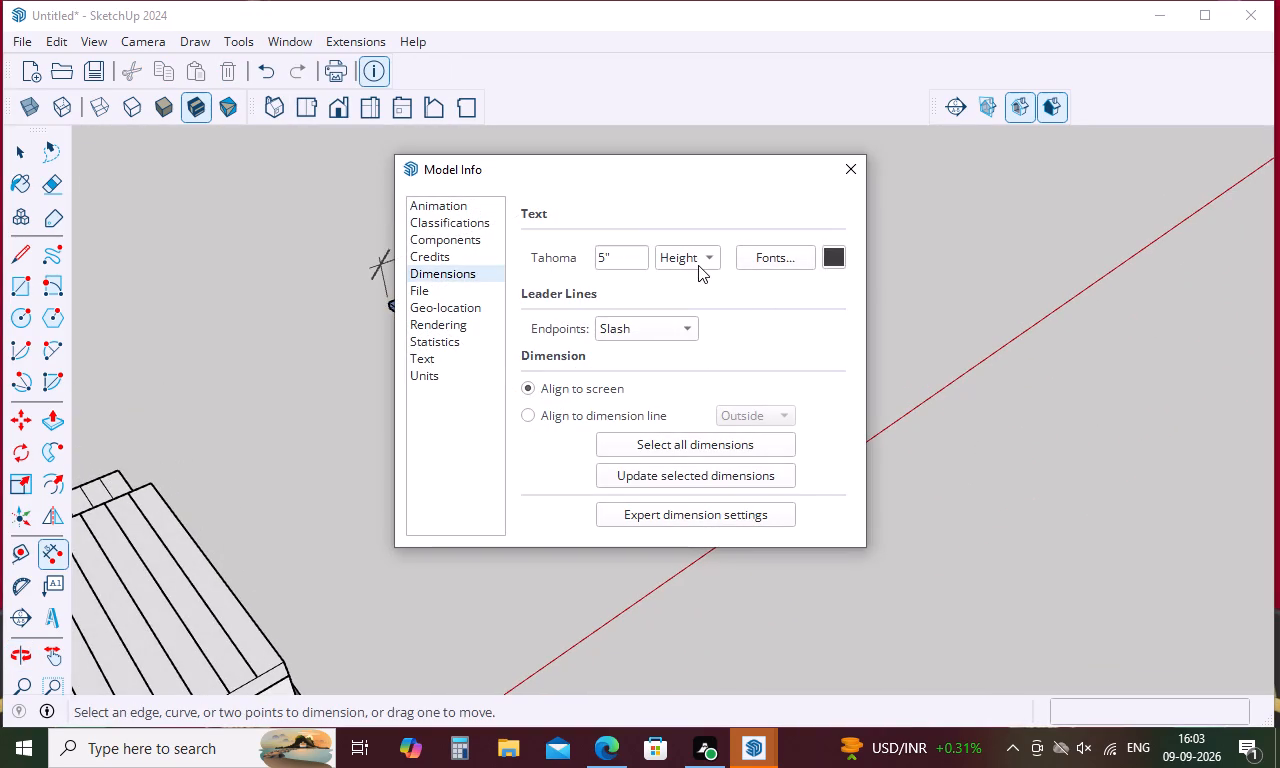
left_click(764, 450)
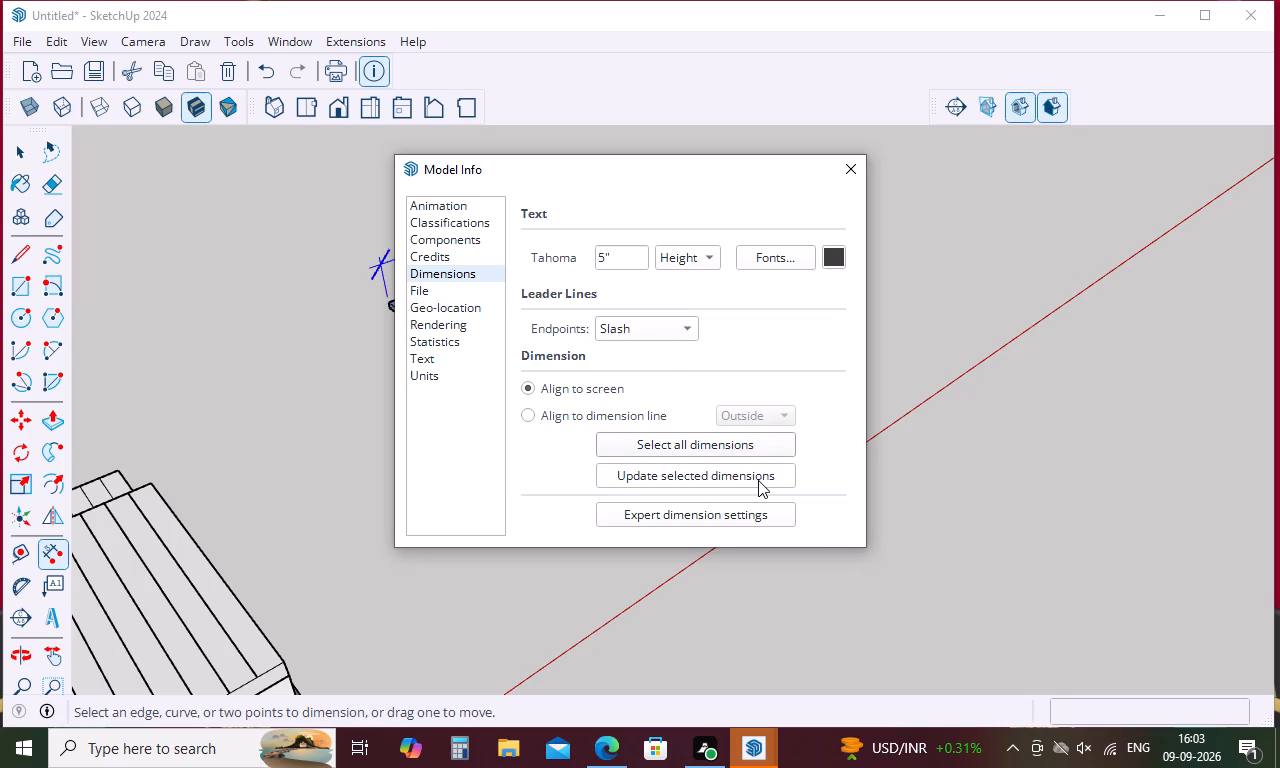
left_click(758, 480)
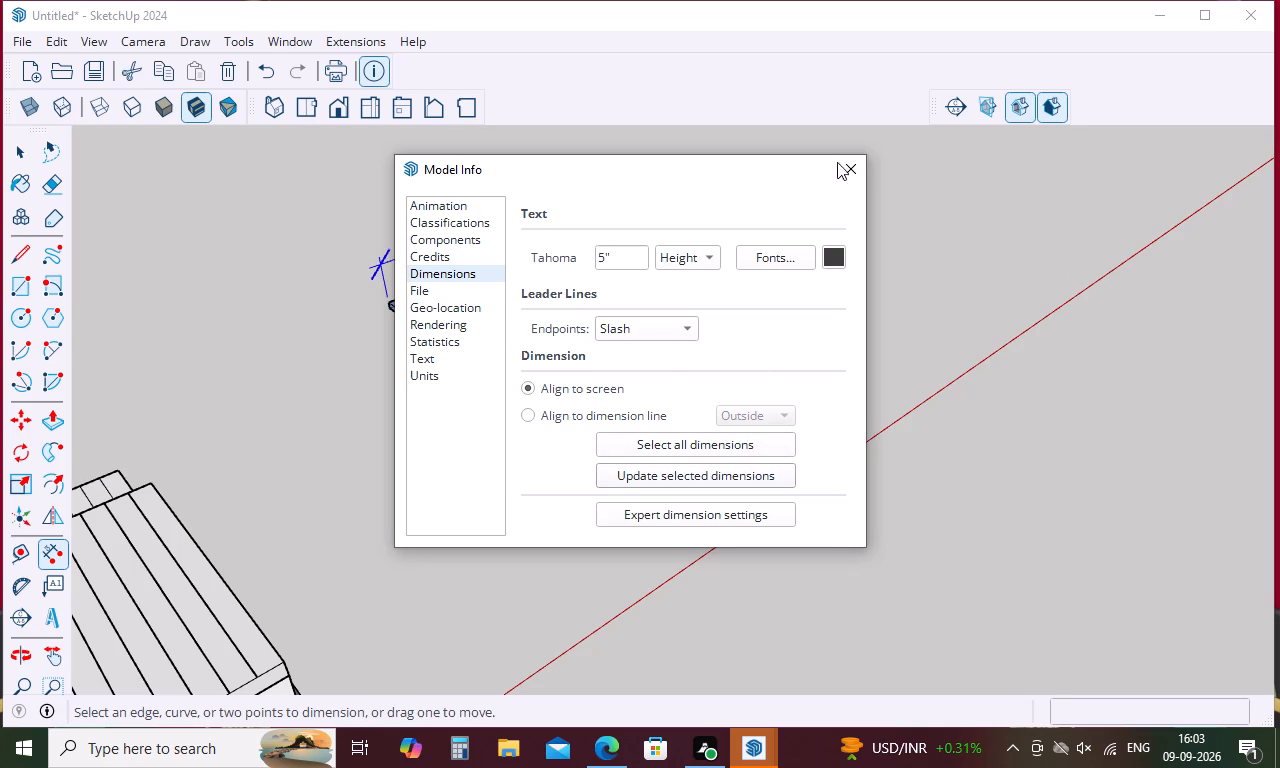
left_click(849, 167)
Show back edges and dimension the glass table's height from the tabletop's front corner to the leg's foot, offset beside the leg.
middle_click_drag(730, 413, 856, 405)
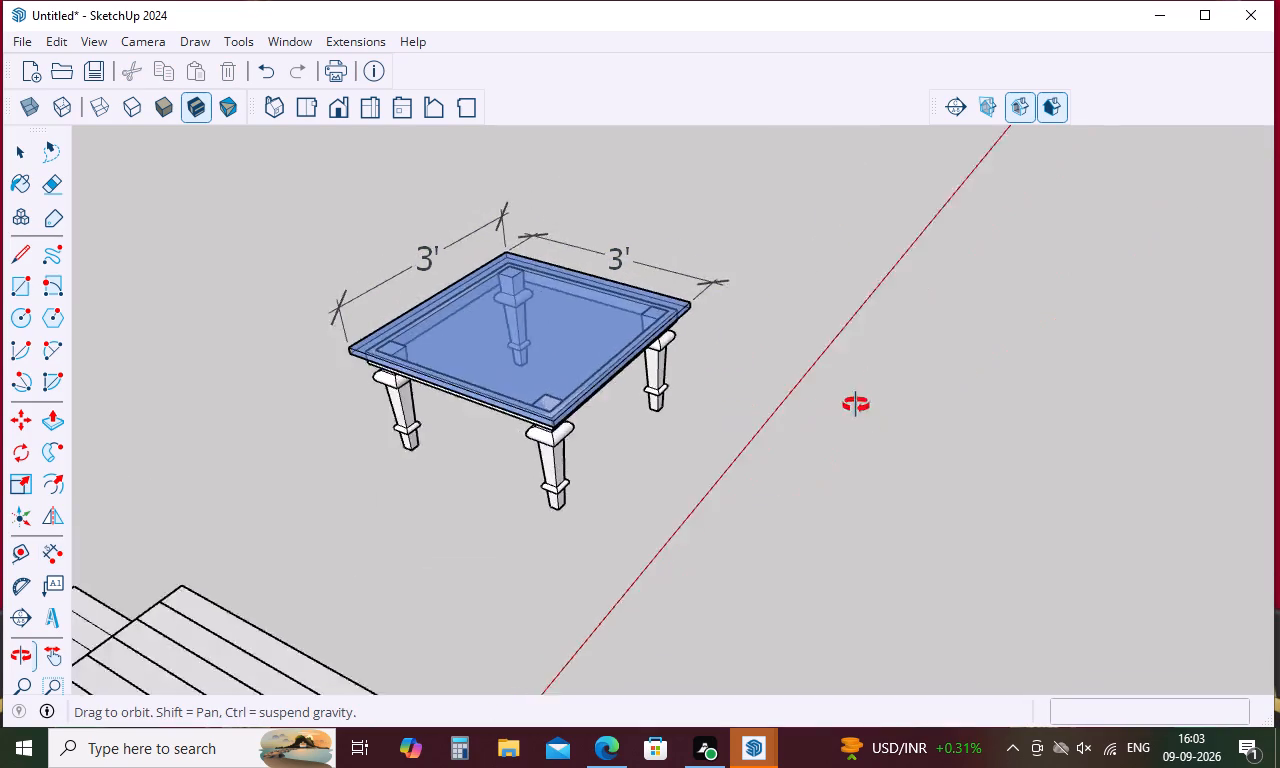
middle_click_drag(856, 405, 773, 383)
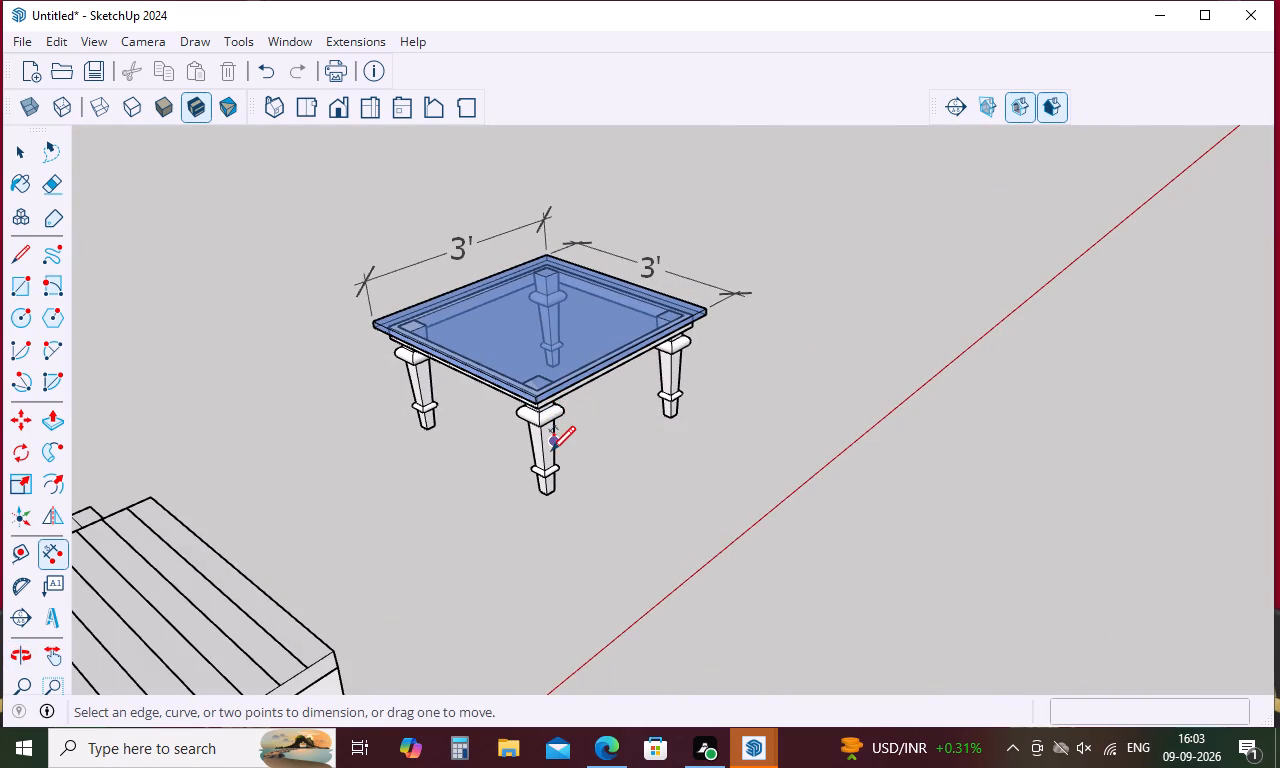
middle_click_drag(538, 407, 552, 220)
middle_click_drag(553, 239, 560, 338)
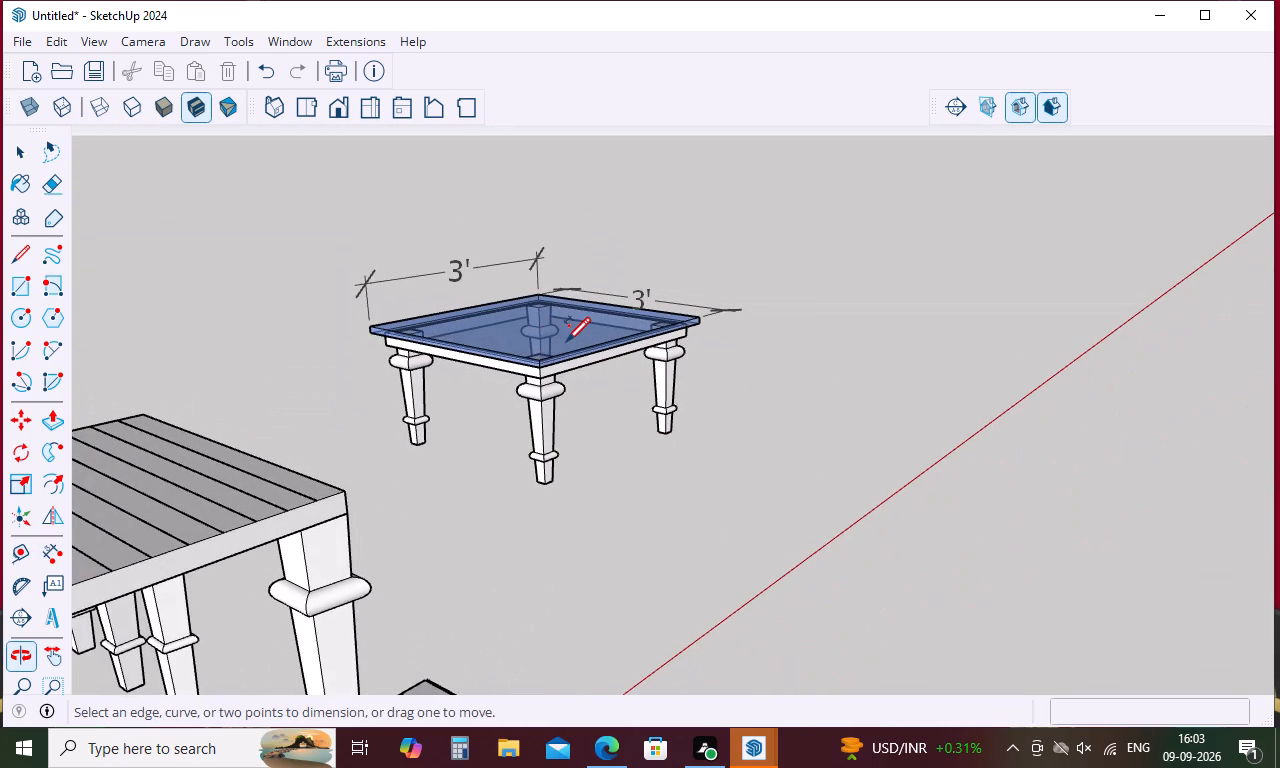
key("k")
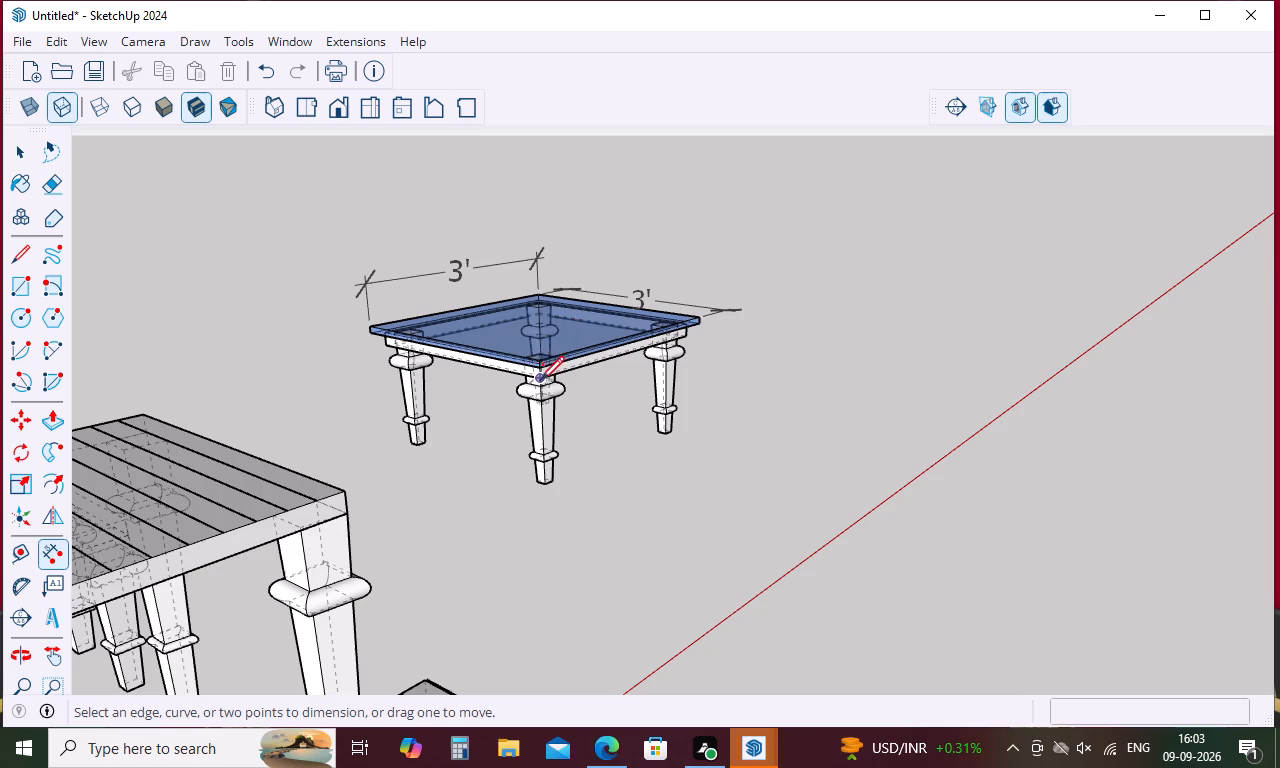
scroll(535, 369, "up", 14)
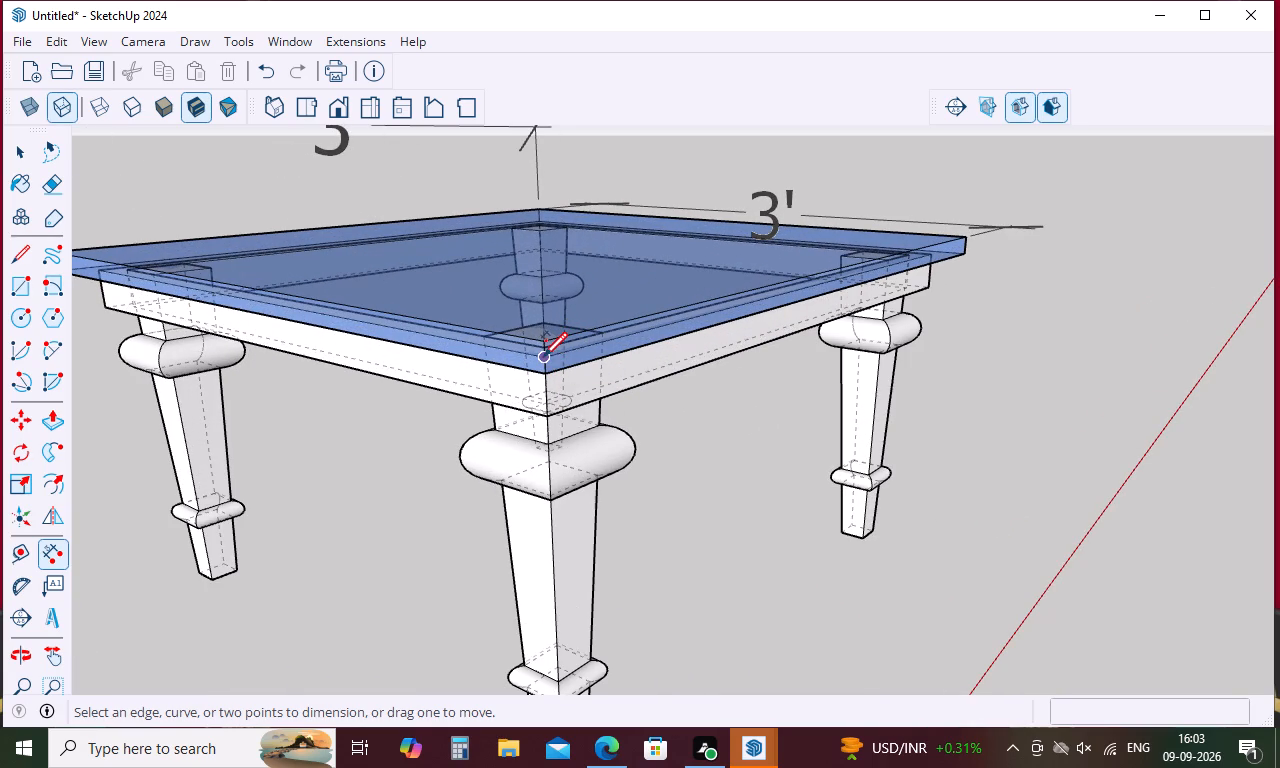
left_click(543, 355)
scroll(549, 416, "down", 4)
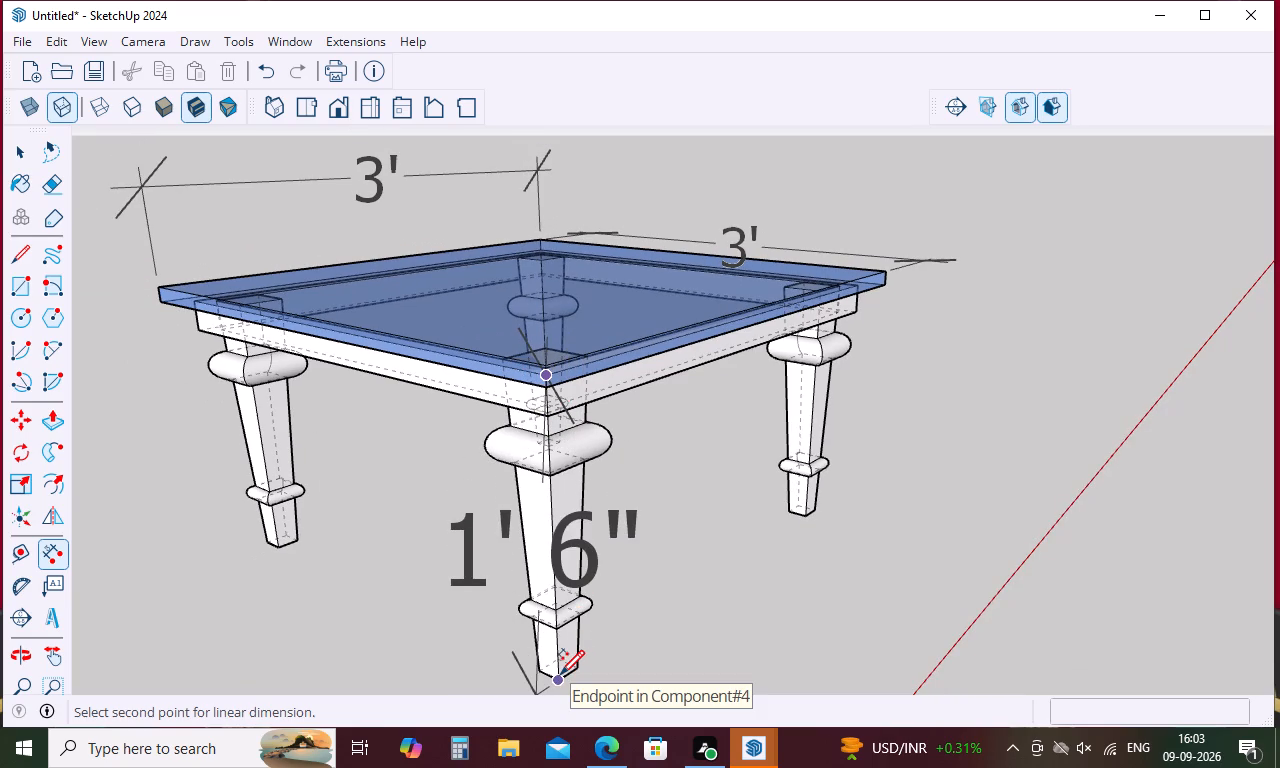
left_click(560, 676)
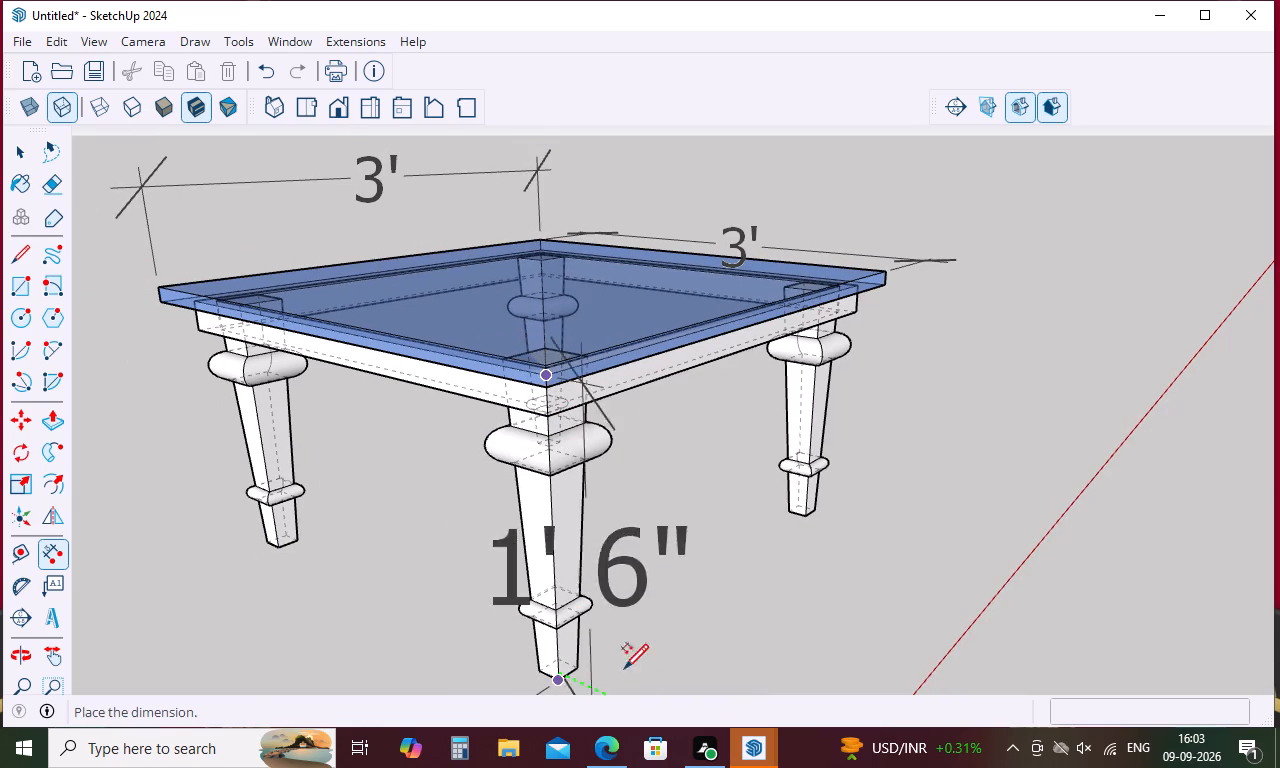
left_click(744, 622)
Dimension the thickness of the glass tabletop at its side corner, placing the dimension outside the top.
scroll(751, 458, "down", 5)
middle_click_drag(834, 501, 617, 483)
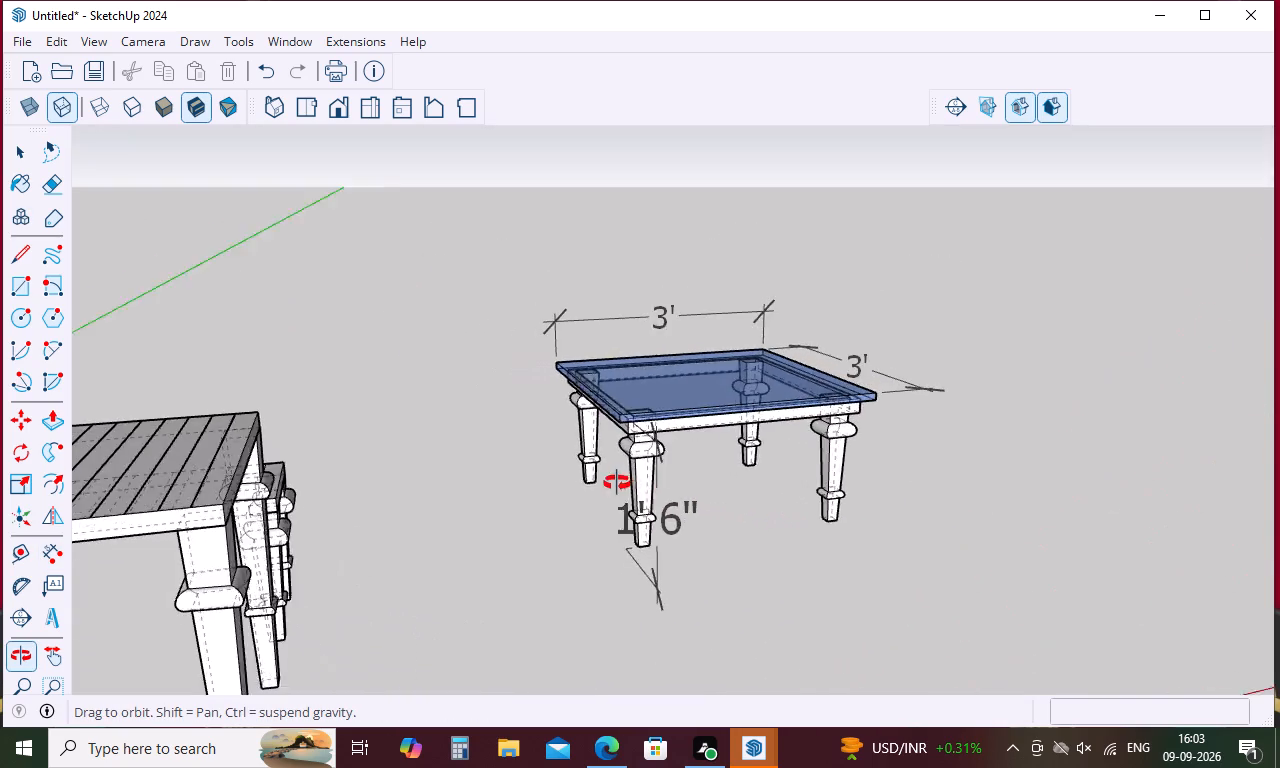
middle_click_drag(617, 483, 632, 520)
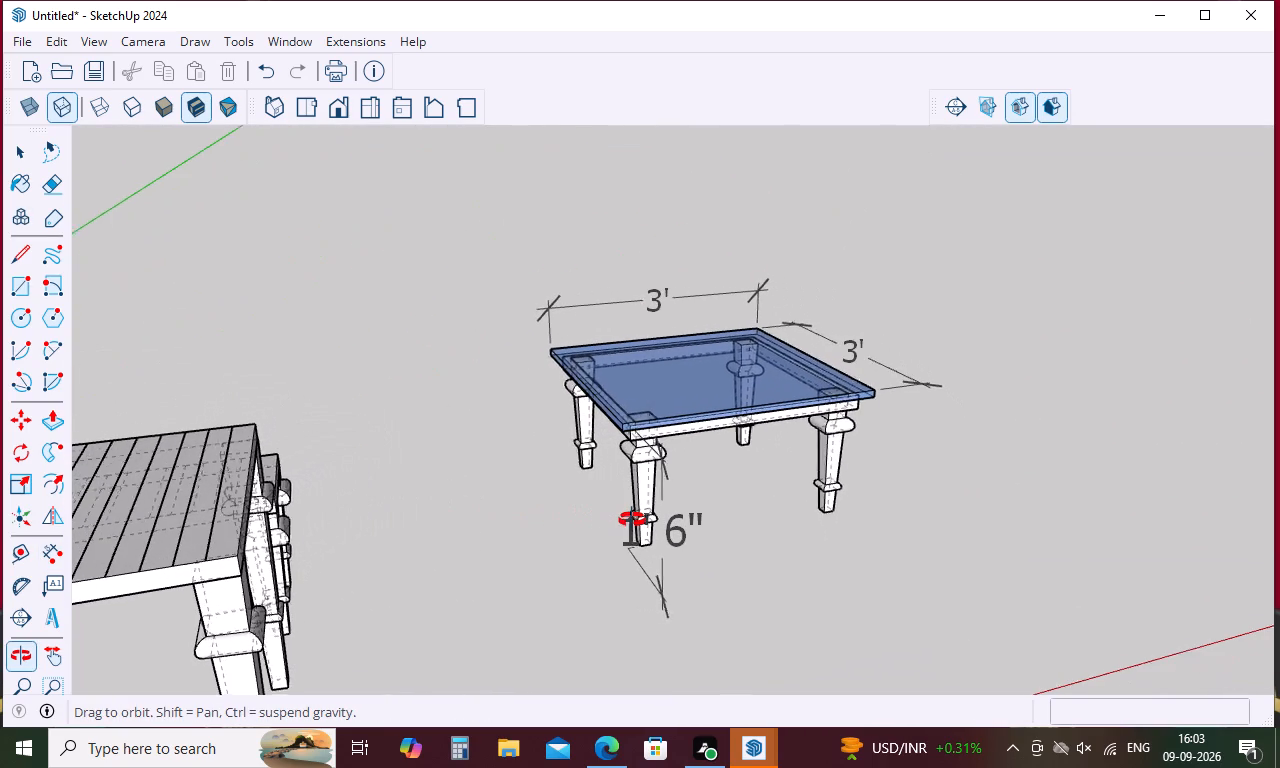
middle_click_drag(632, 520, 697, 527)
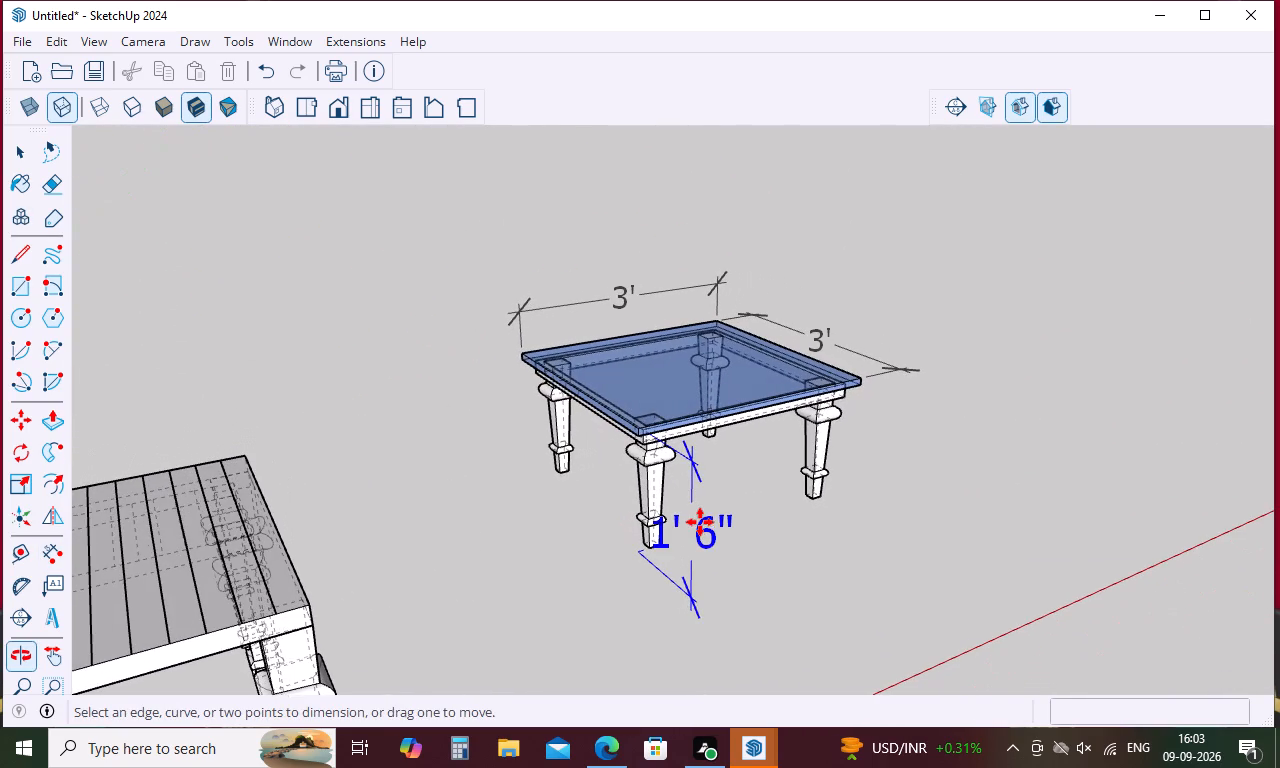
scroll(701, 511, "down", 5)
middle_click_drag(695, 545, 783, 528)
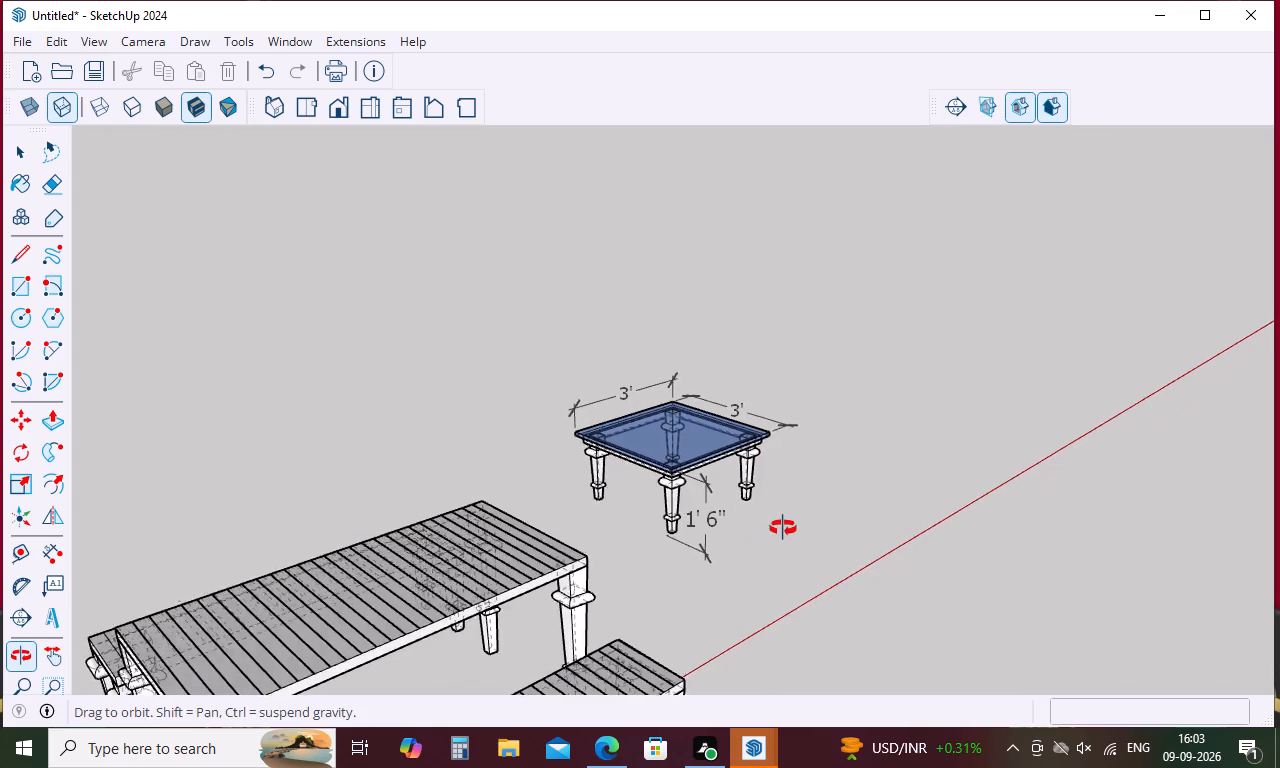
middle_click_drag(783, 528, 788, 520)
scroll(734, 471, "up", 9)
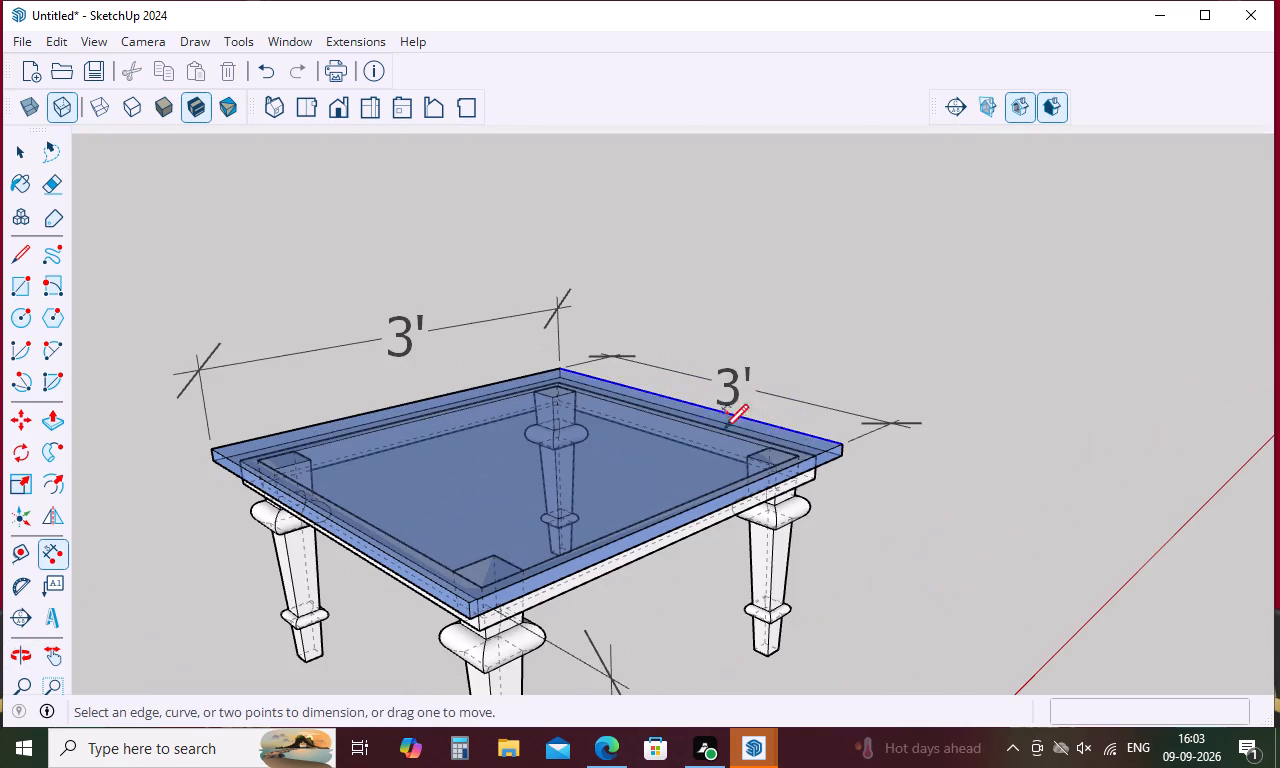
left_click(842, 442)
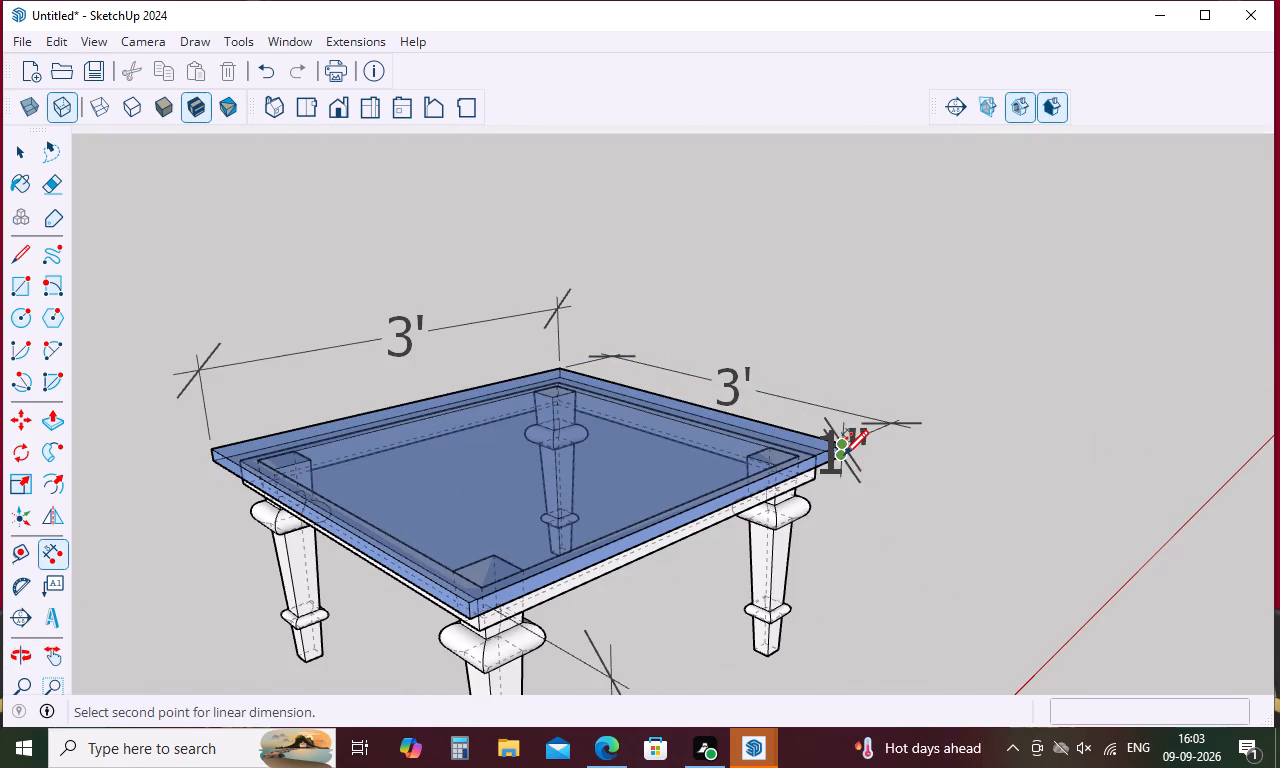
left_click(844, 453)
left_click(965, 468)
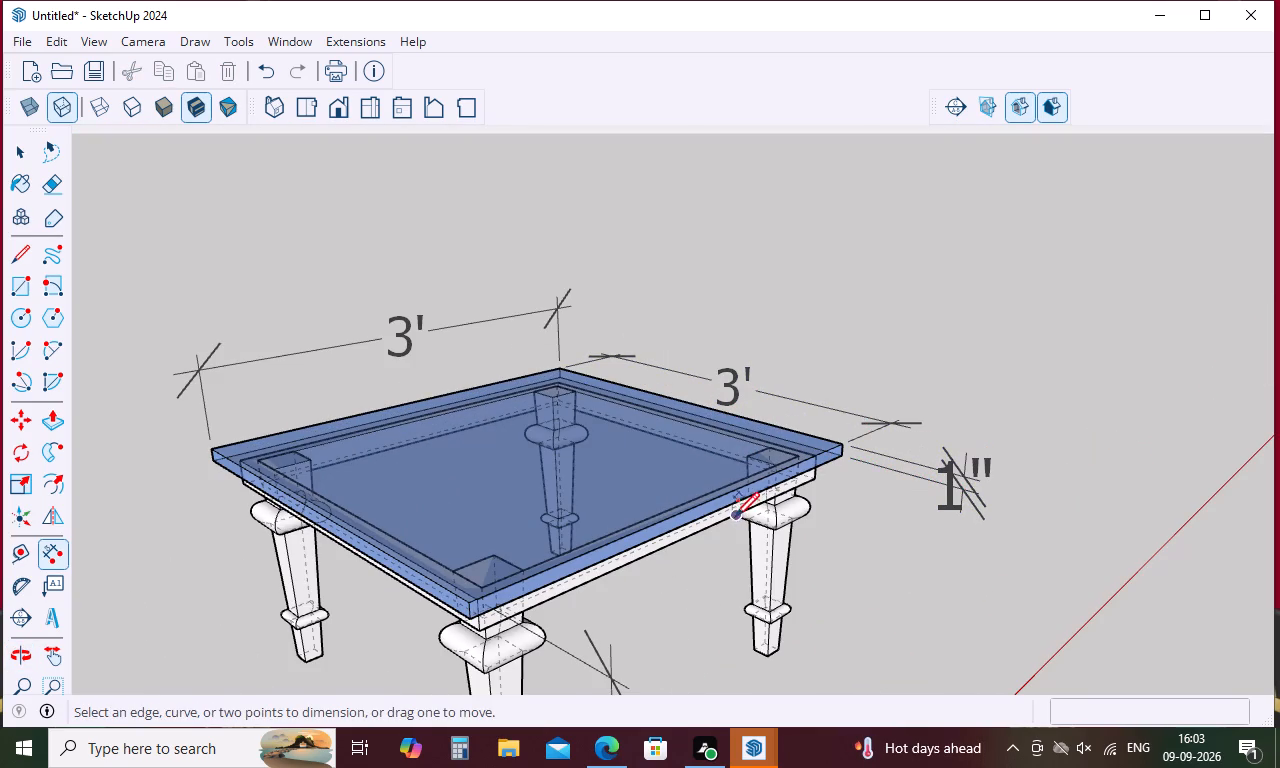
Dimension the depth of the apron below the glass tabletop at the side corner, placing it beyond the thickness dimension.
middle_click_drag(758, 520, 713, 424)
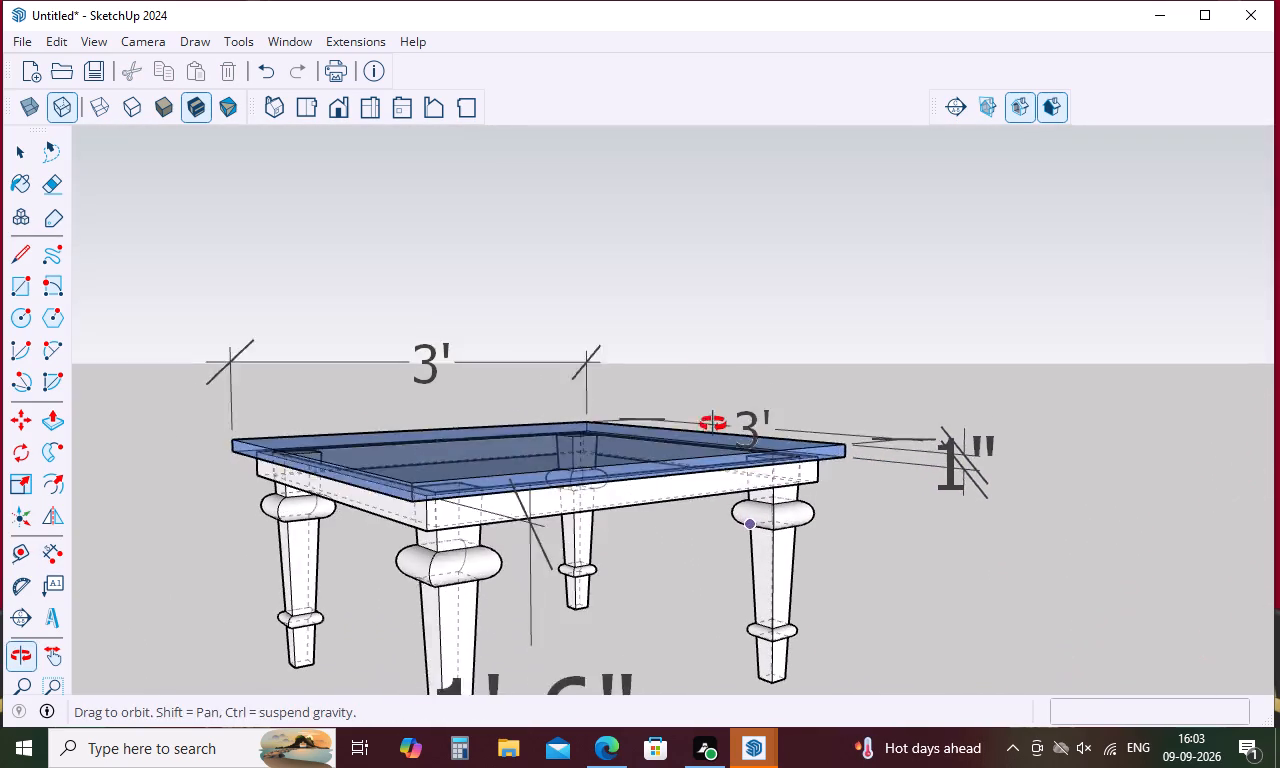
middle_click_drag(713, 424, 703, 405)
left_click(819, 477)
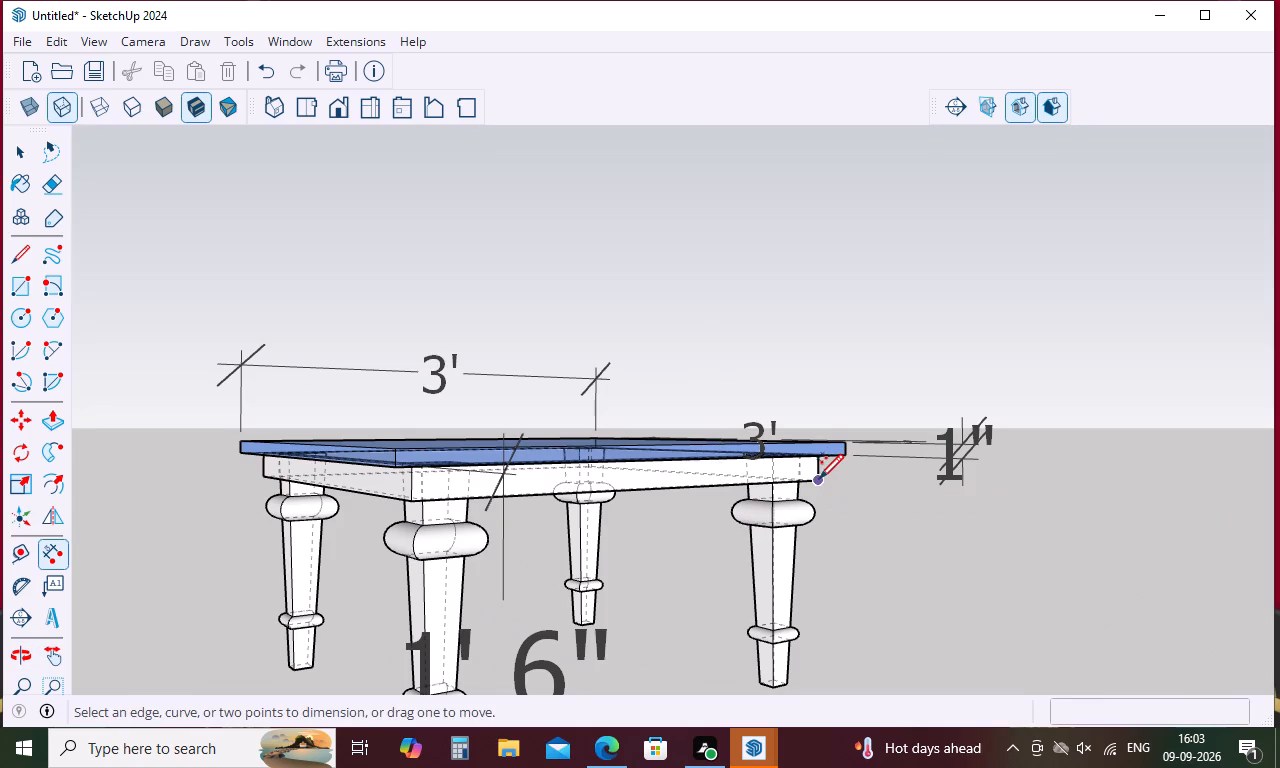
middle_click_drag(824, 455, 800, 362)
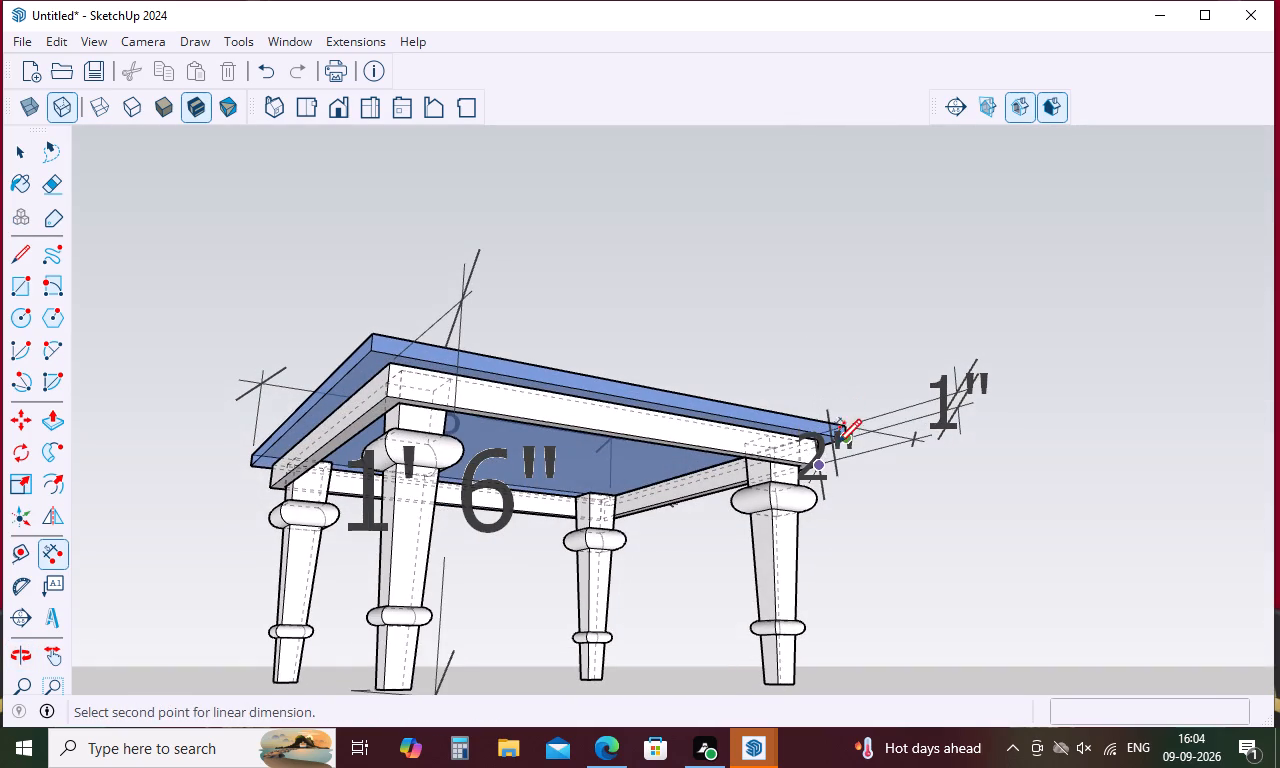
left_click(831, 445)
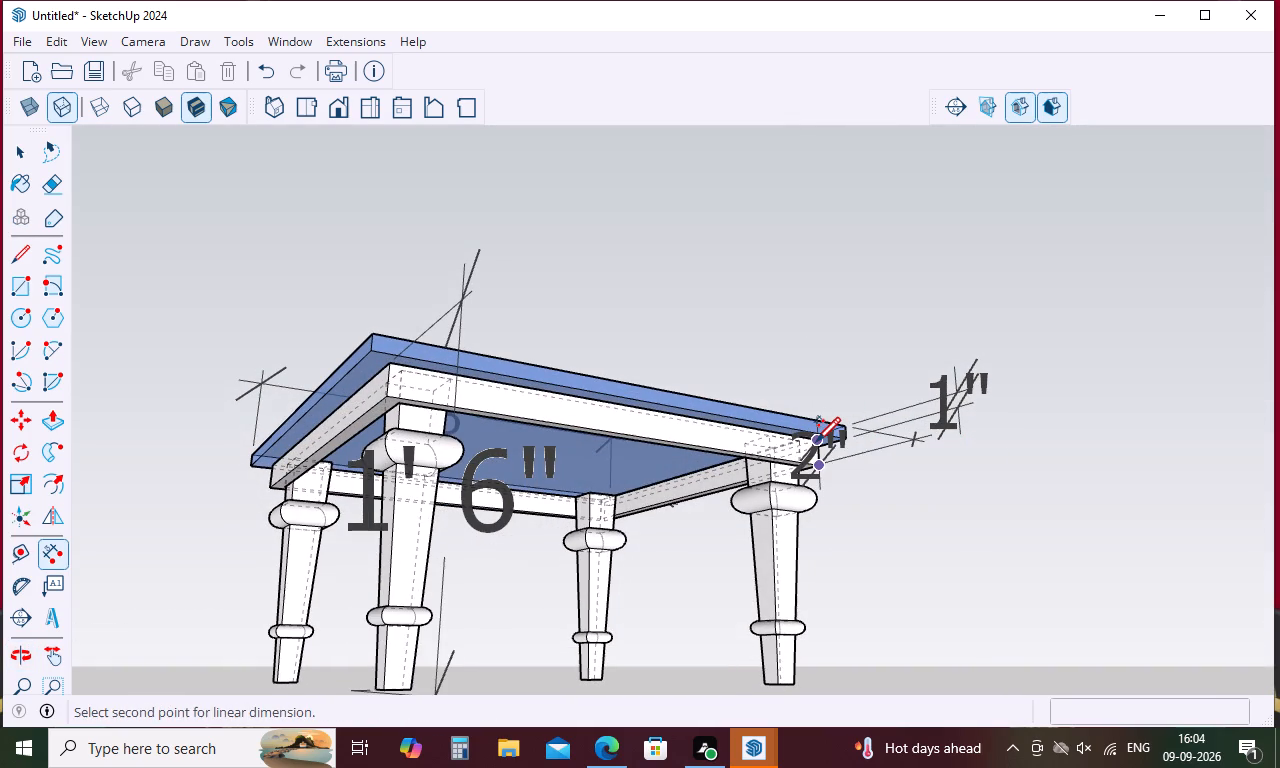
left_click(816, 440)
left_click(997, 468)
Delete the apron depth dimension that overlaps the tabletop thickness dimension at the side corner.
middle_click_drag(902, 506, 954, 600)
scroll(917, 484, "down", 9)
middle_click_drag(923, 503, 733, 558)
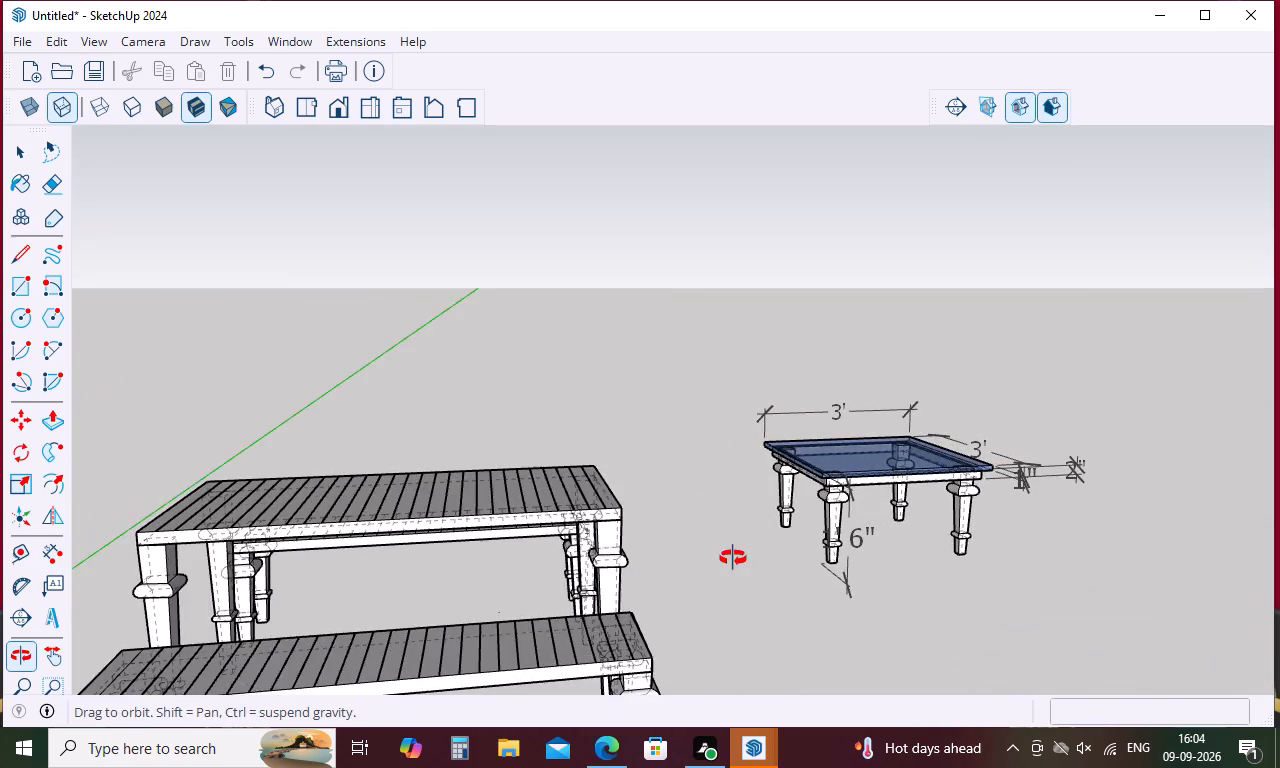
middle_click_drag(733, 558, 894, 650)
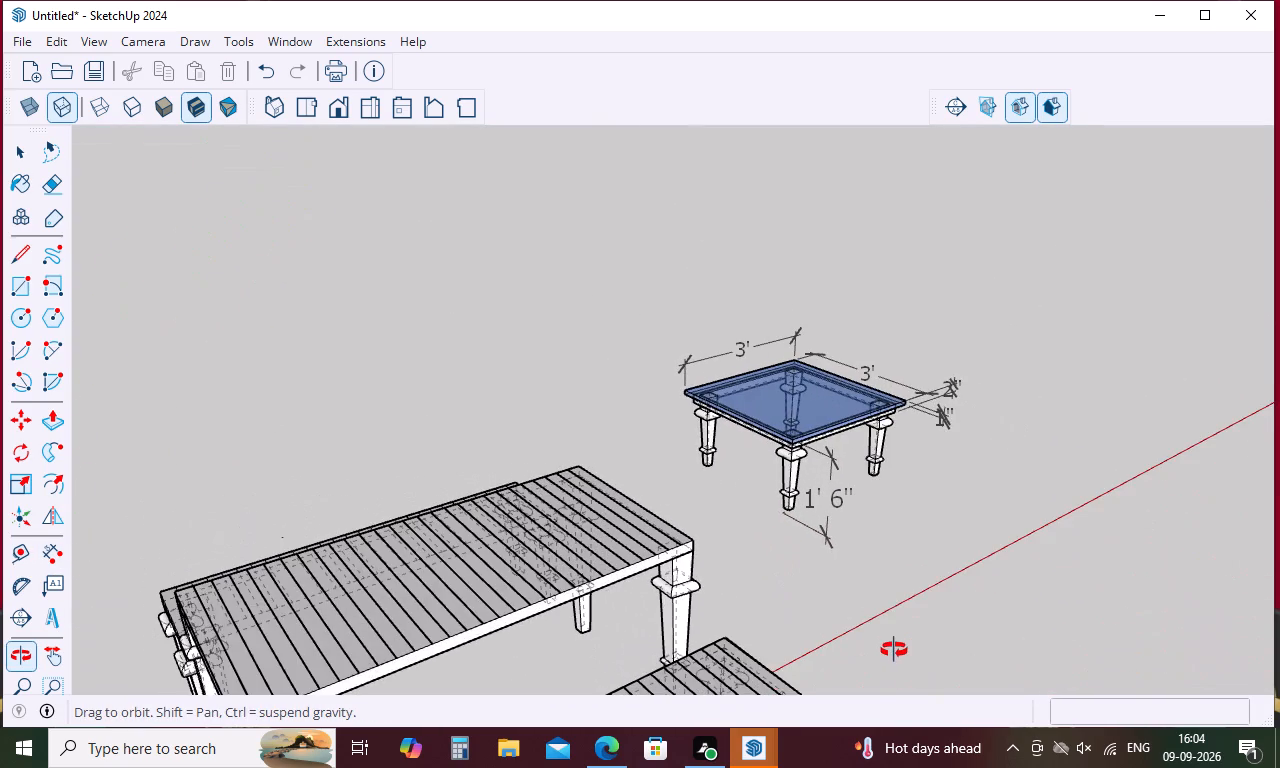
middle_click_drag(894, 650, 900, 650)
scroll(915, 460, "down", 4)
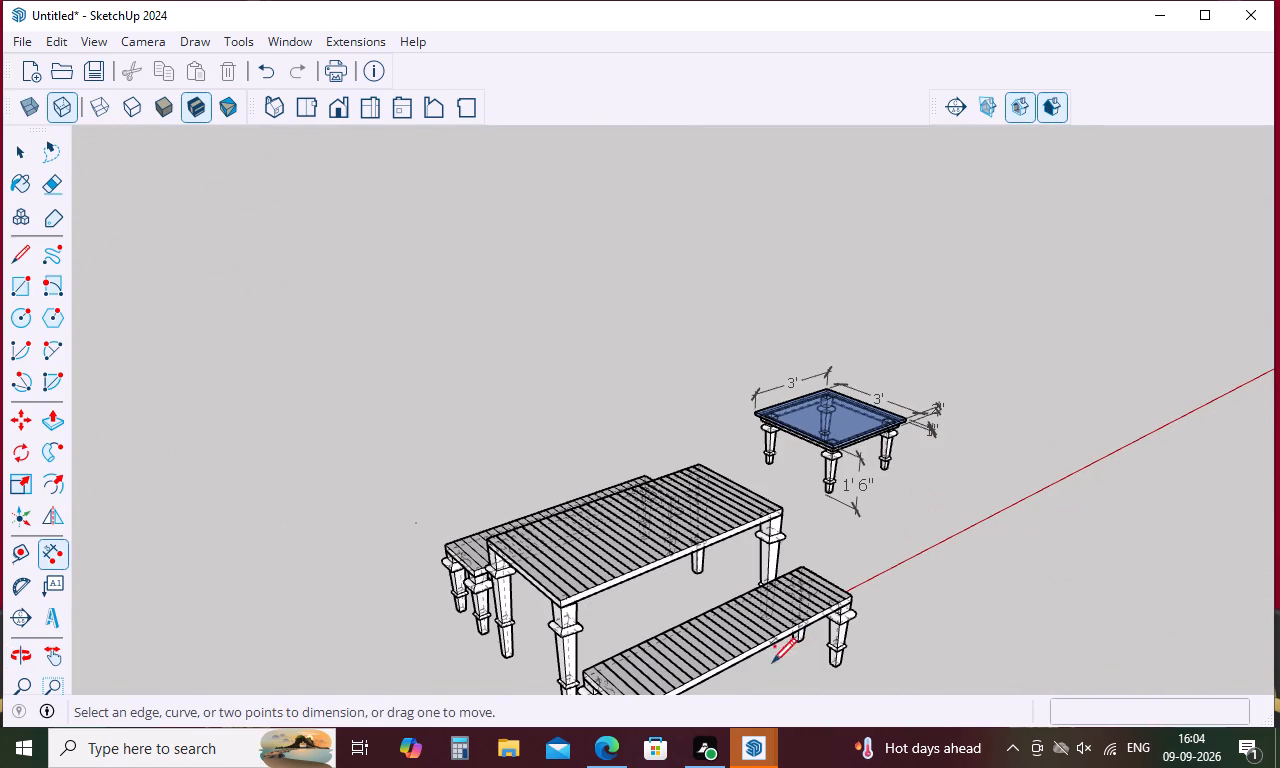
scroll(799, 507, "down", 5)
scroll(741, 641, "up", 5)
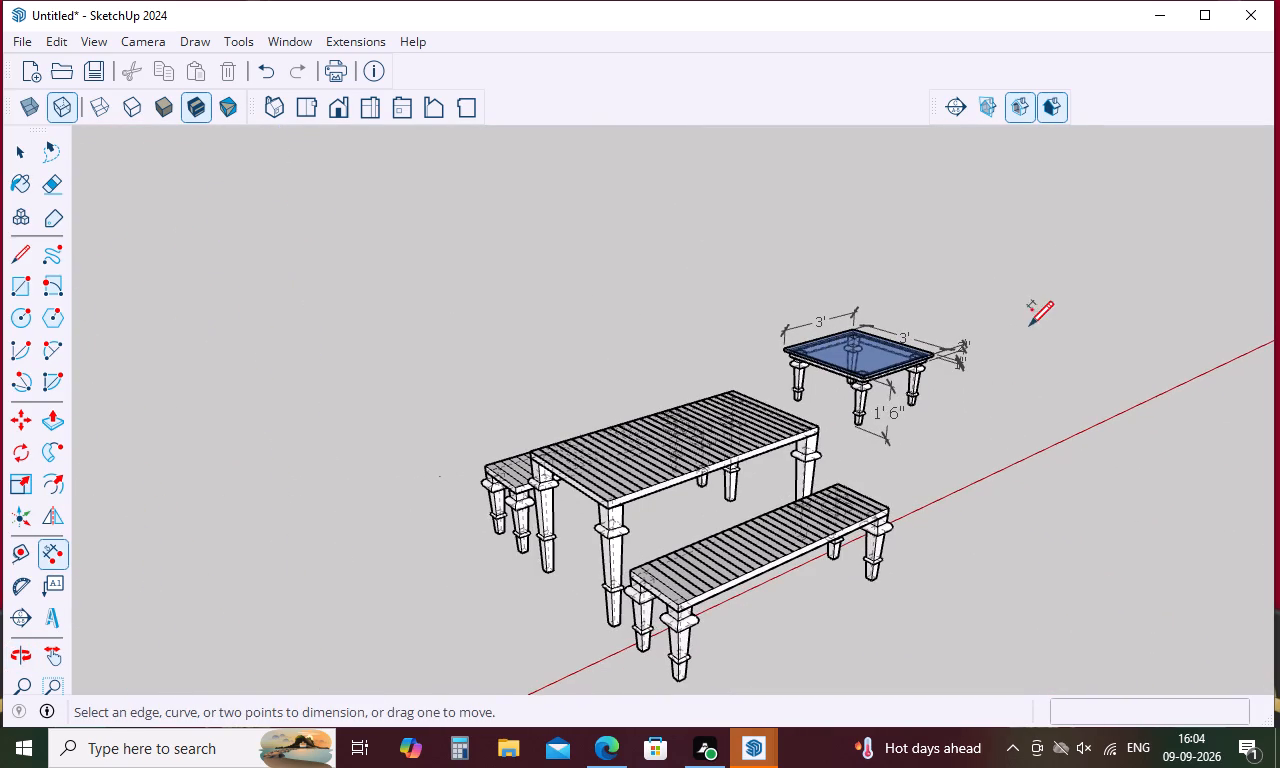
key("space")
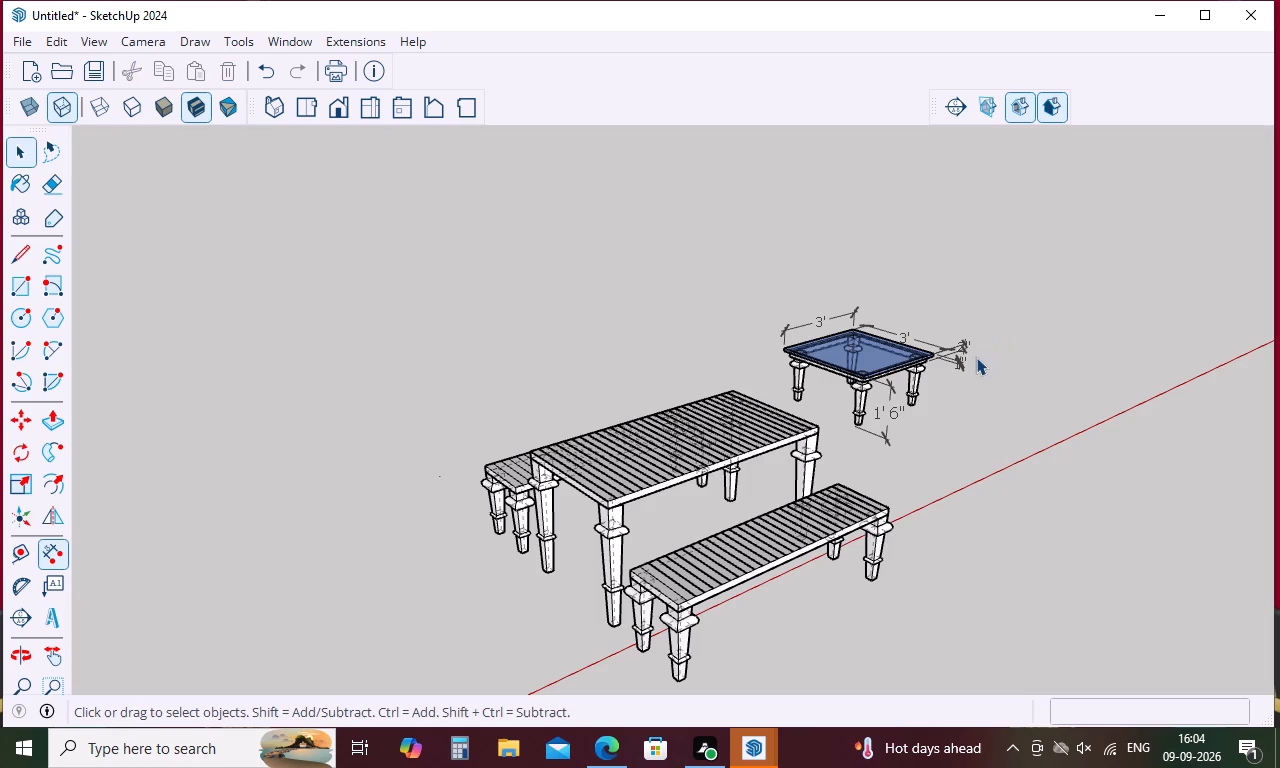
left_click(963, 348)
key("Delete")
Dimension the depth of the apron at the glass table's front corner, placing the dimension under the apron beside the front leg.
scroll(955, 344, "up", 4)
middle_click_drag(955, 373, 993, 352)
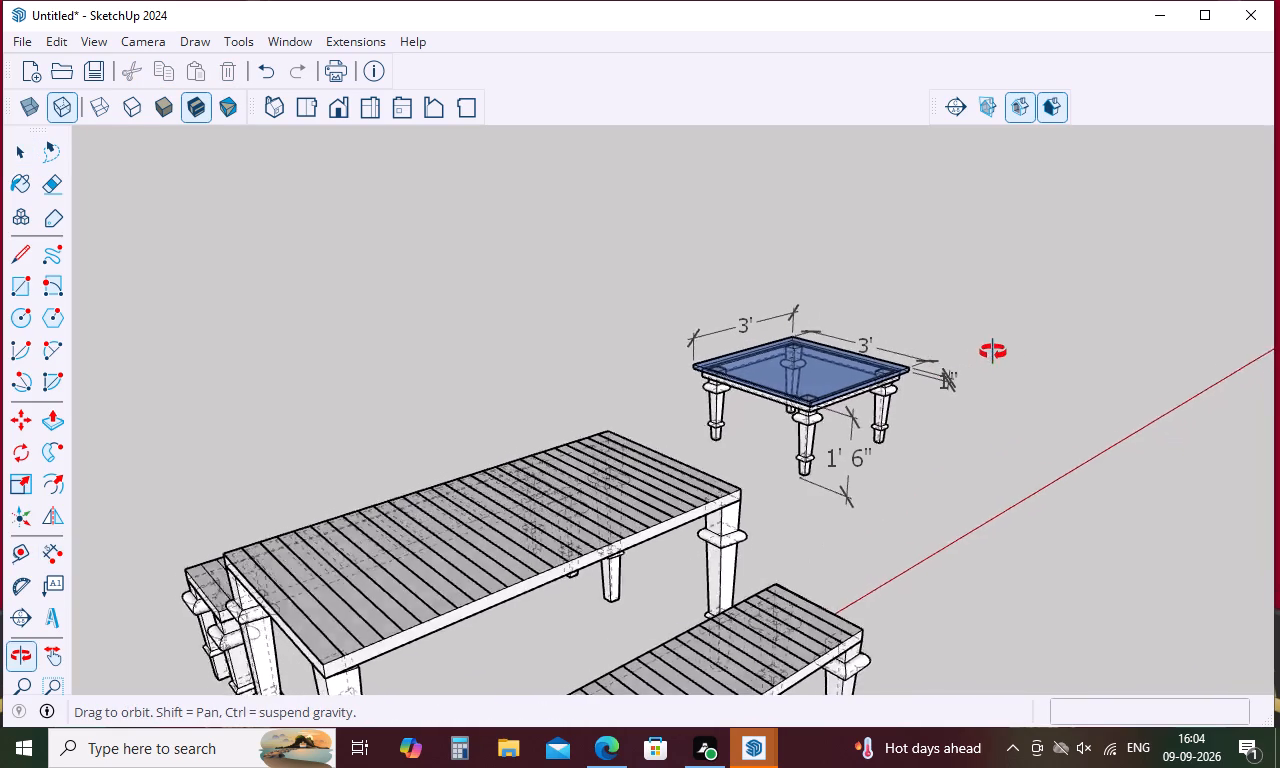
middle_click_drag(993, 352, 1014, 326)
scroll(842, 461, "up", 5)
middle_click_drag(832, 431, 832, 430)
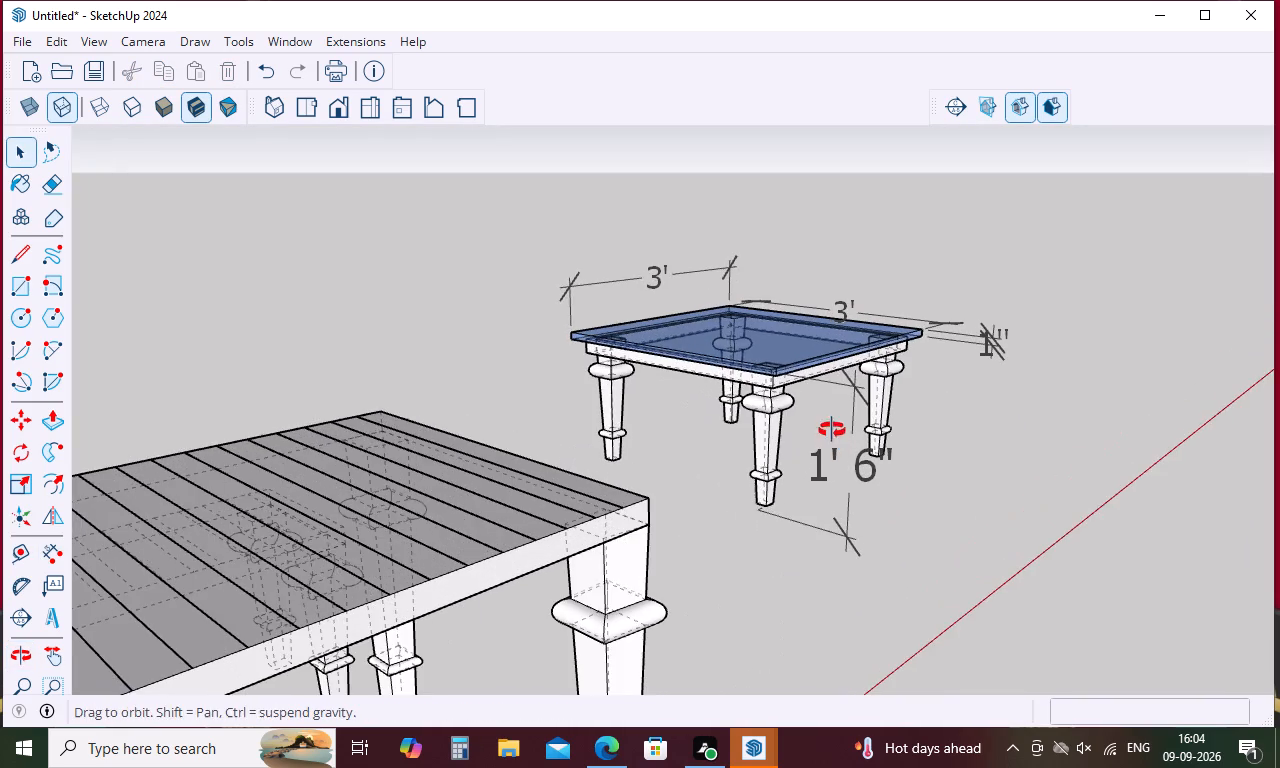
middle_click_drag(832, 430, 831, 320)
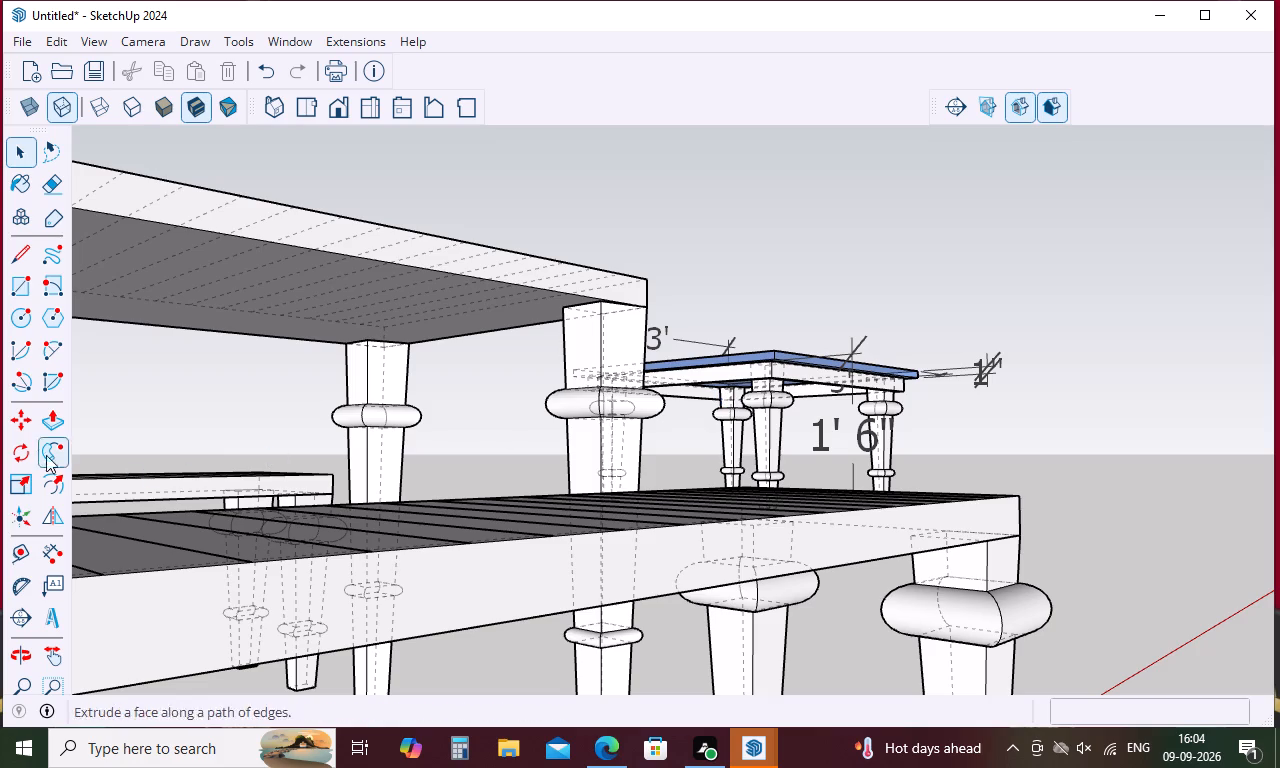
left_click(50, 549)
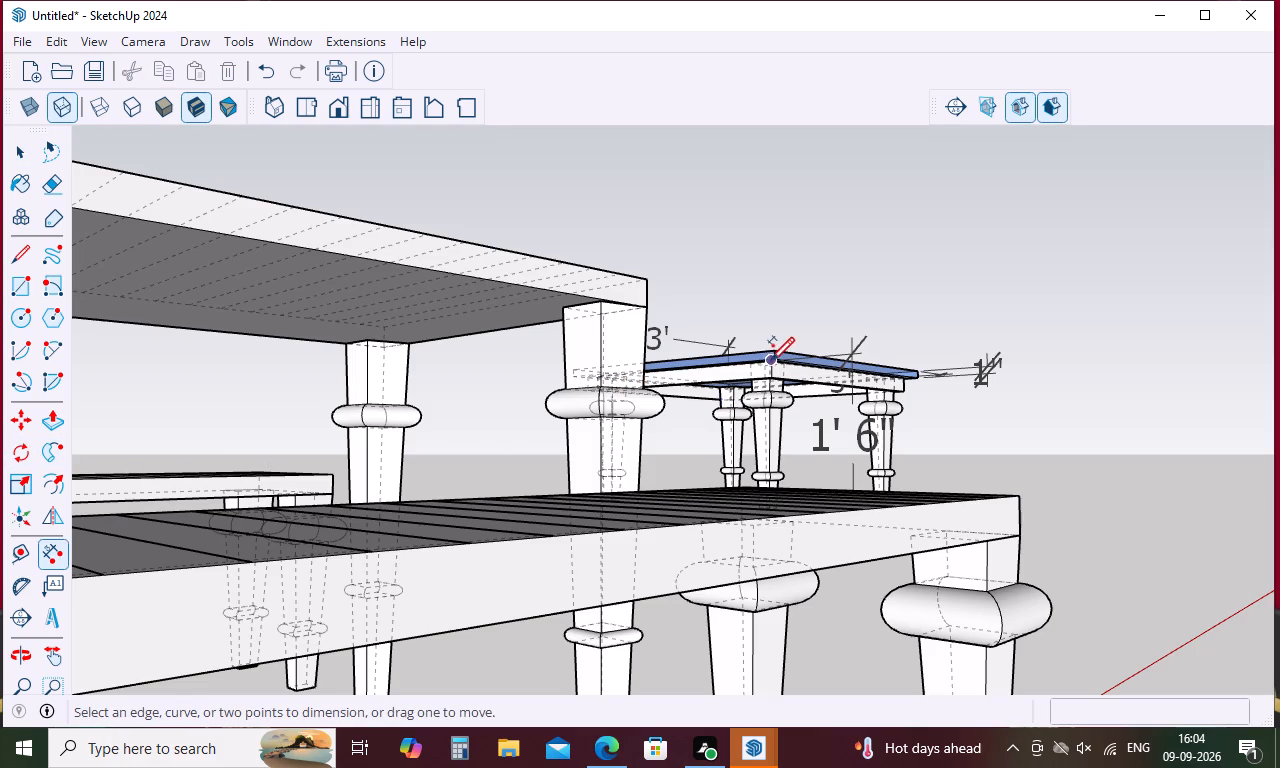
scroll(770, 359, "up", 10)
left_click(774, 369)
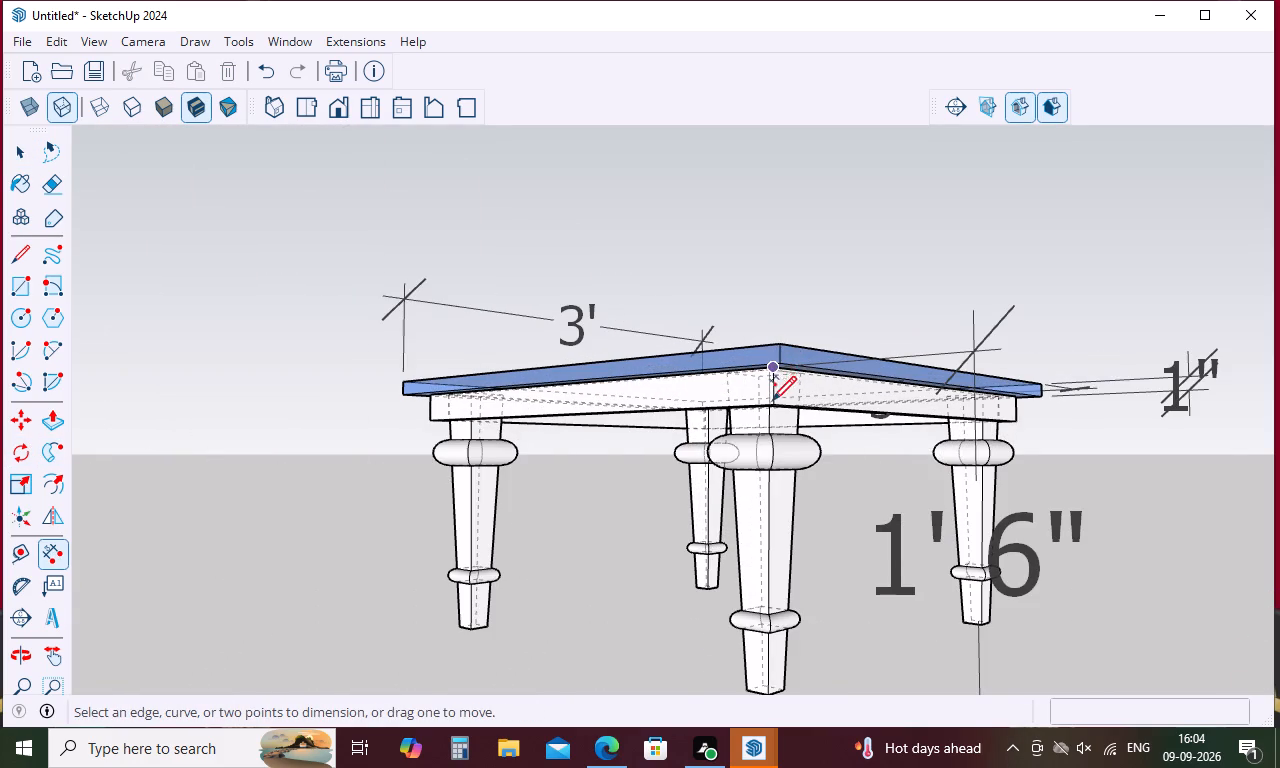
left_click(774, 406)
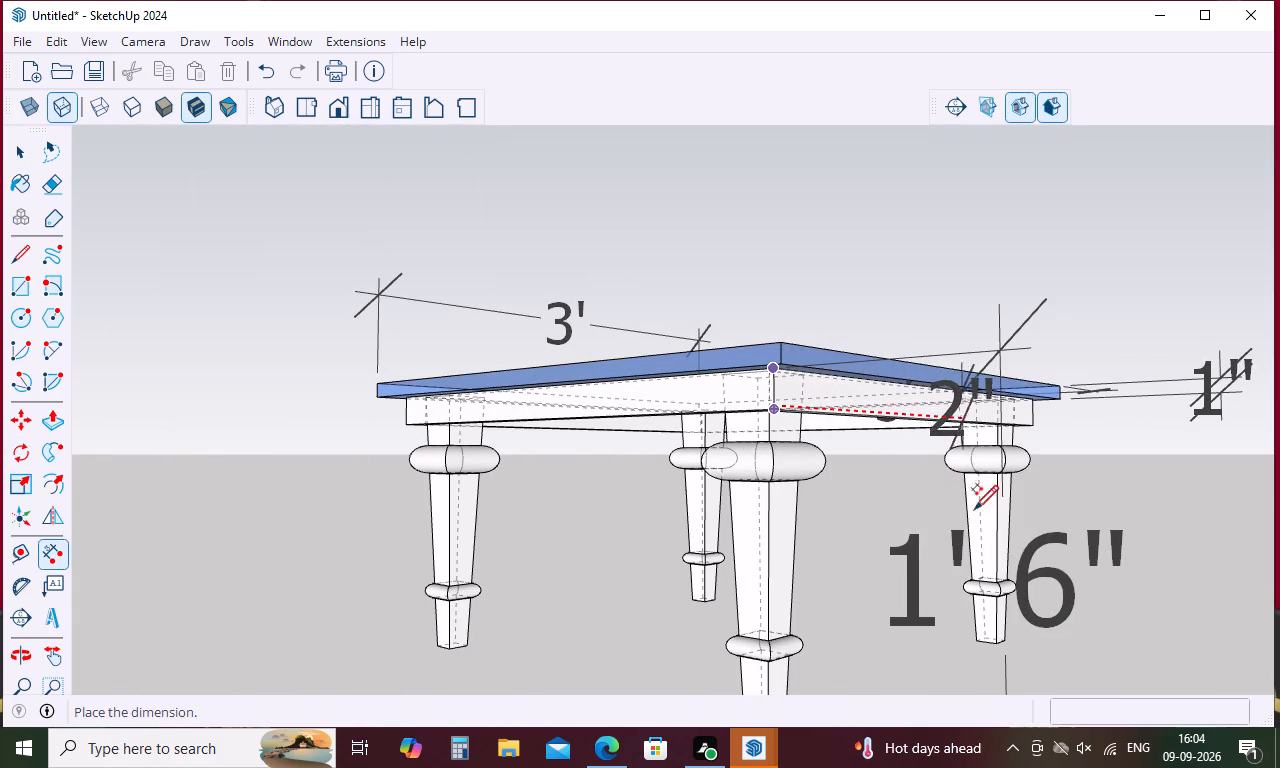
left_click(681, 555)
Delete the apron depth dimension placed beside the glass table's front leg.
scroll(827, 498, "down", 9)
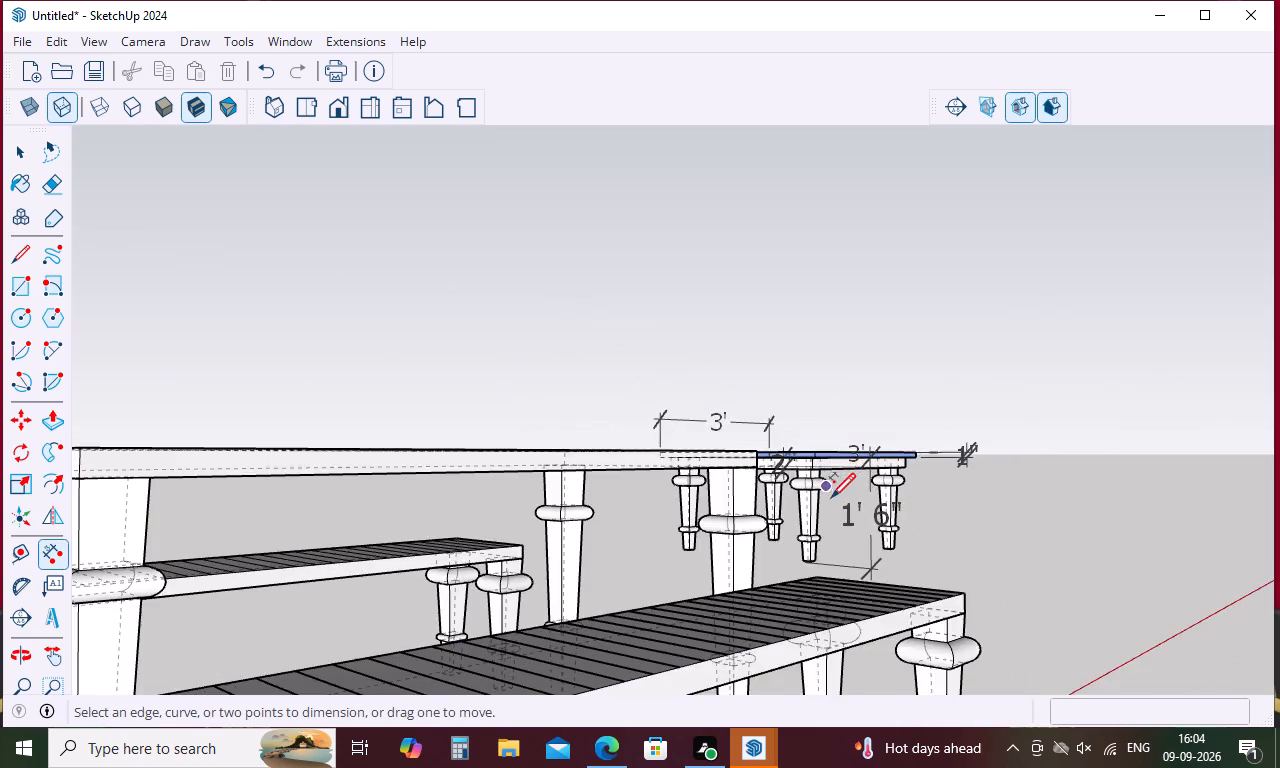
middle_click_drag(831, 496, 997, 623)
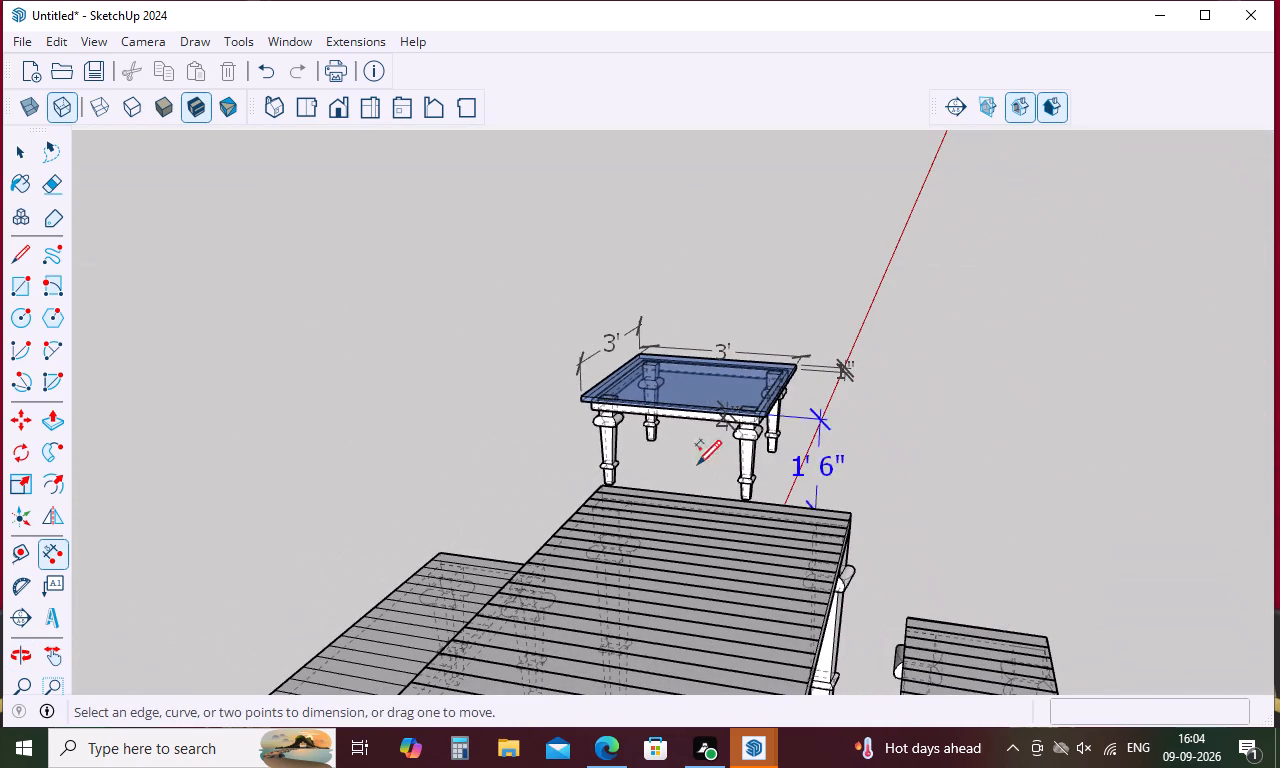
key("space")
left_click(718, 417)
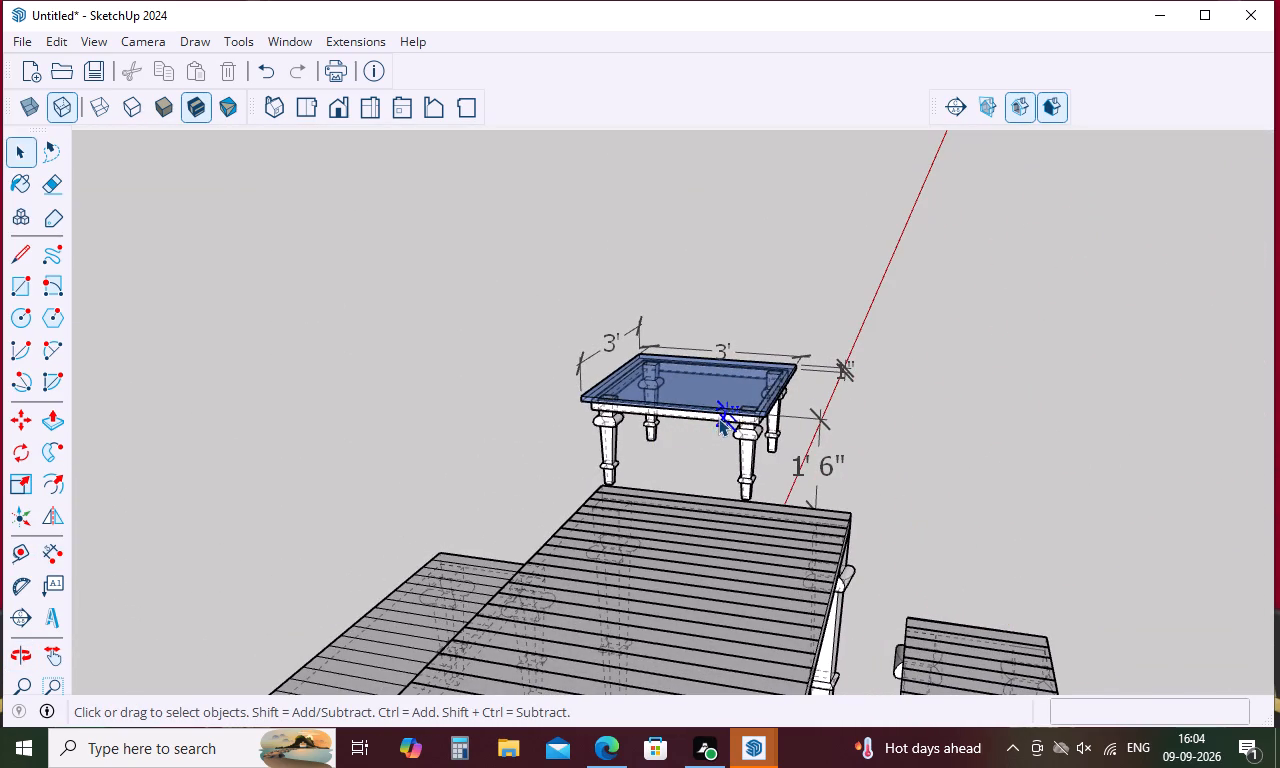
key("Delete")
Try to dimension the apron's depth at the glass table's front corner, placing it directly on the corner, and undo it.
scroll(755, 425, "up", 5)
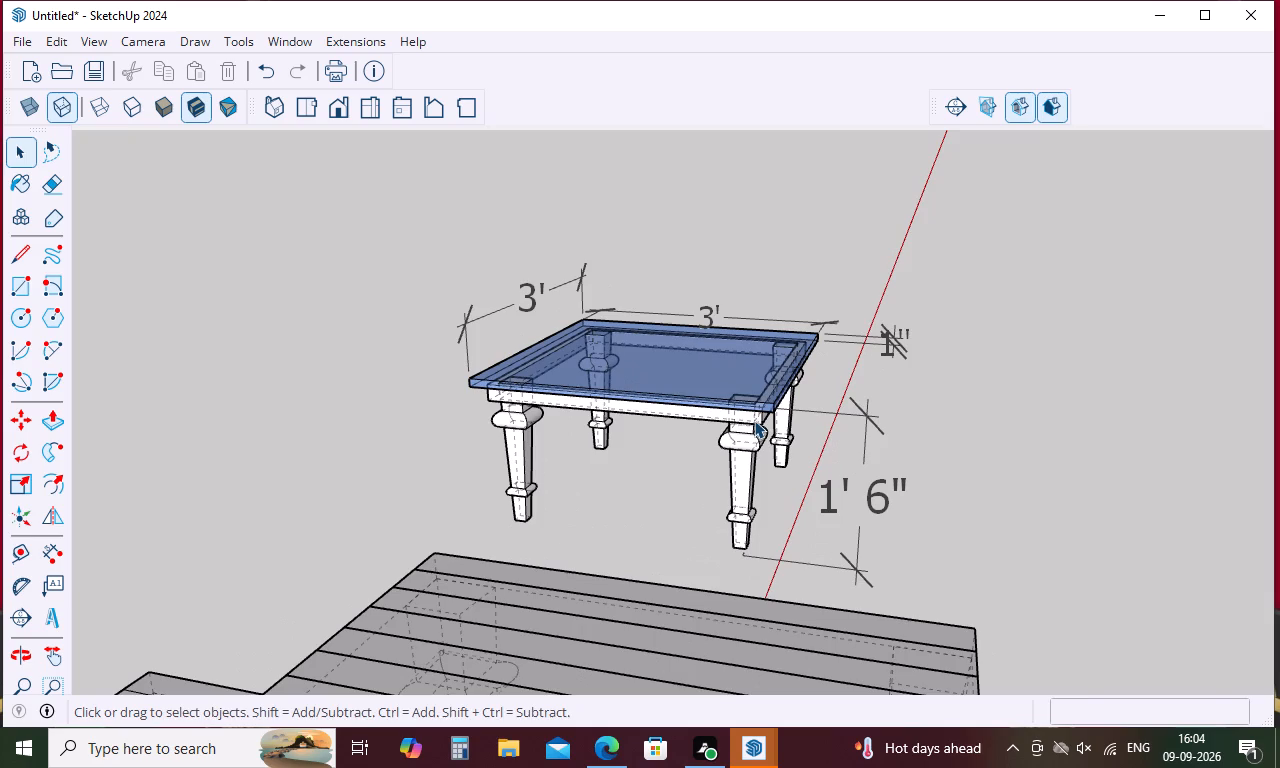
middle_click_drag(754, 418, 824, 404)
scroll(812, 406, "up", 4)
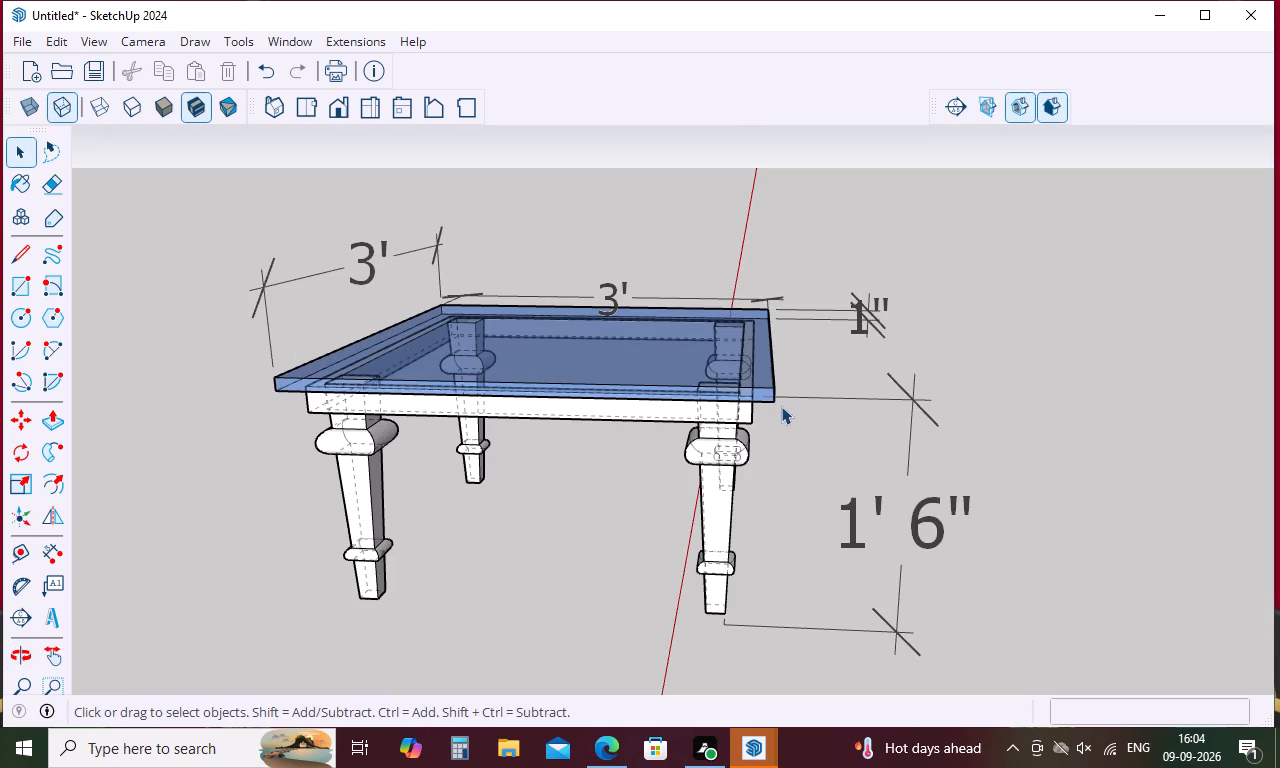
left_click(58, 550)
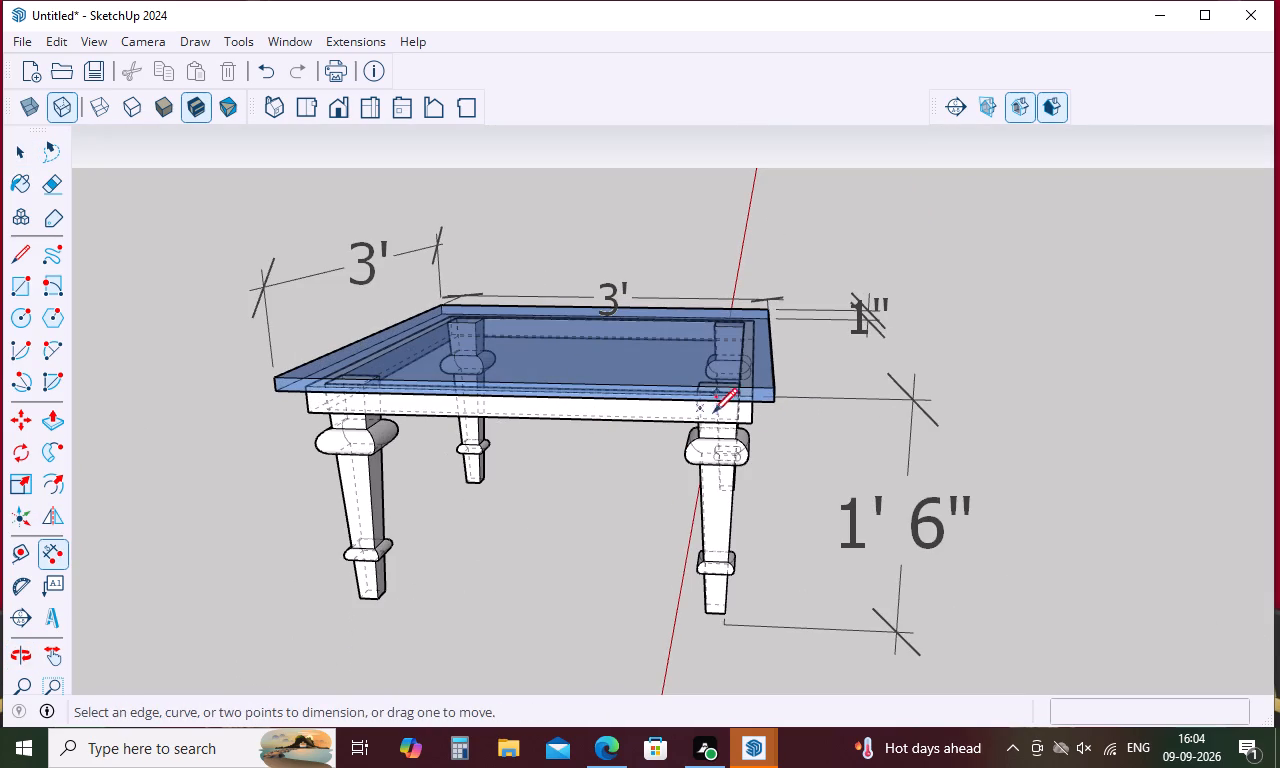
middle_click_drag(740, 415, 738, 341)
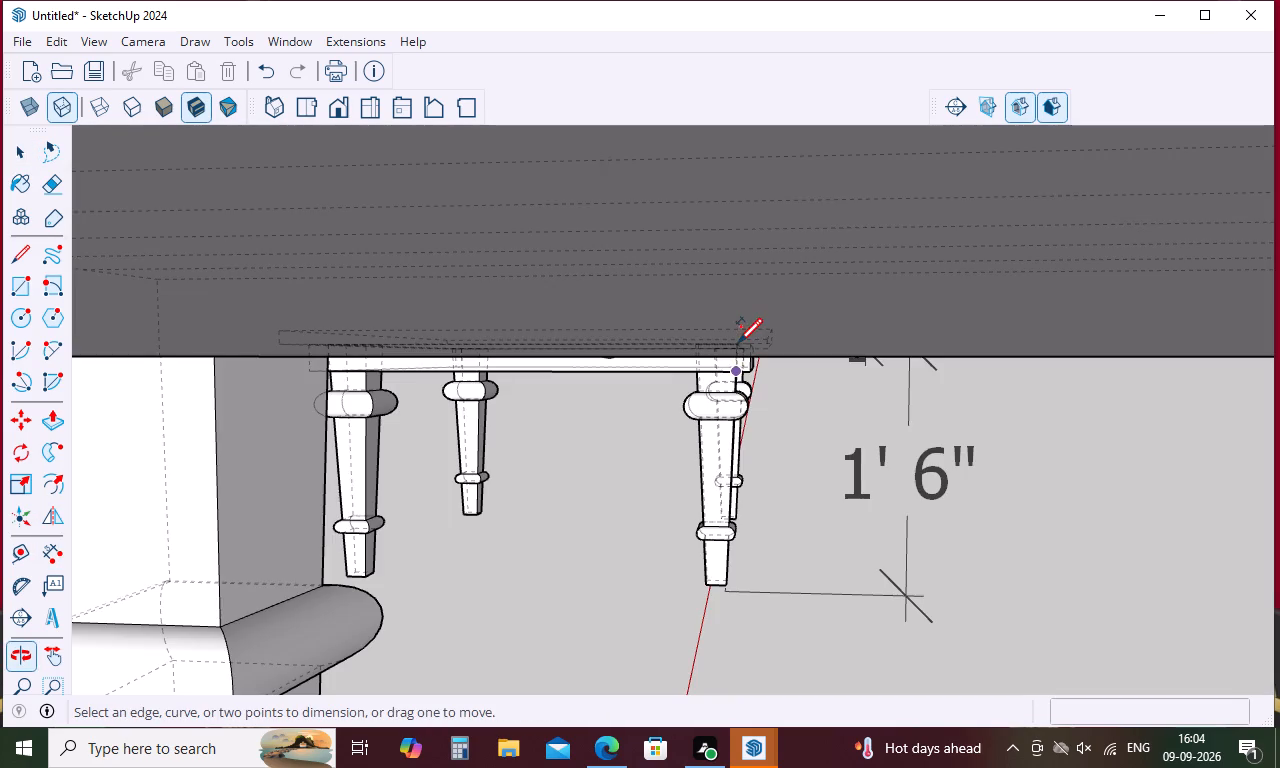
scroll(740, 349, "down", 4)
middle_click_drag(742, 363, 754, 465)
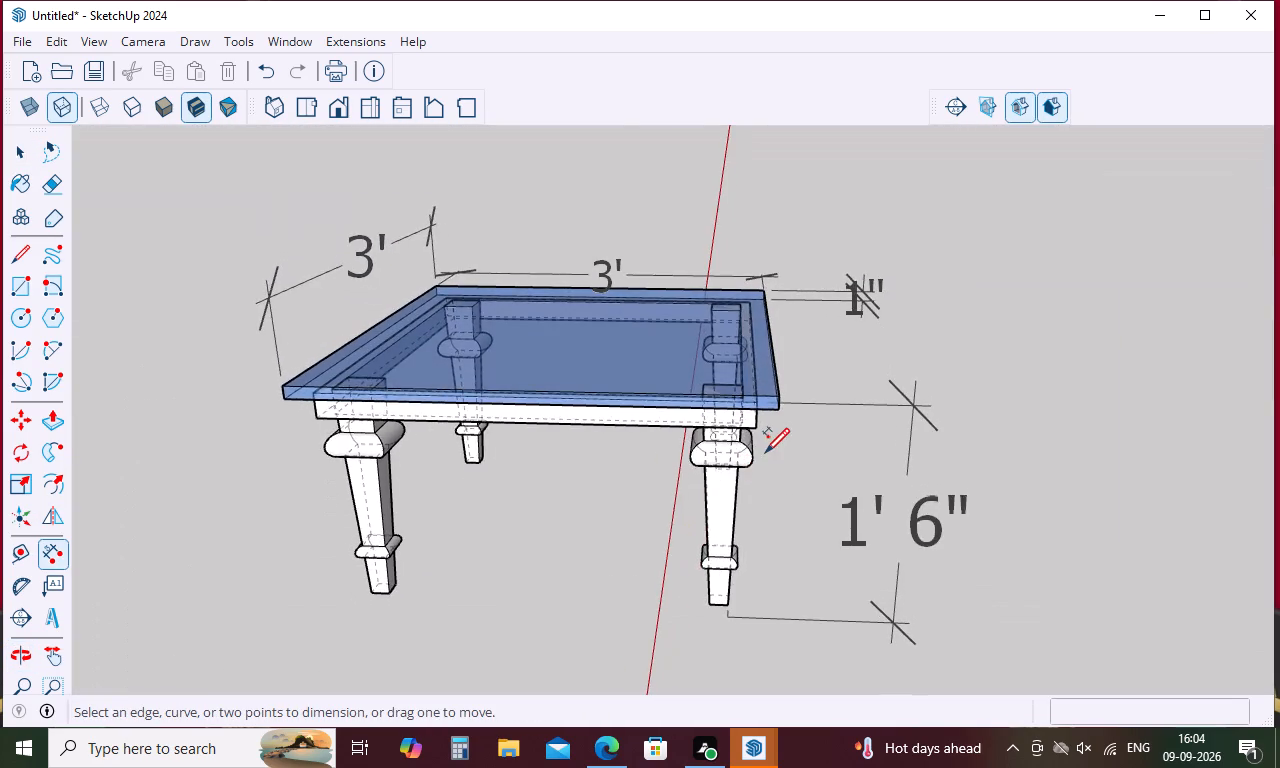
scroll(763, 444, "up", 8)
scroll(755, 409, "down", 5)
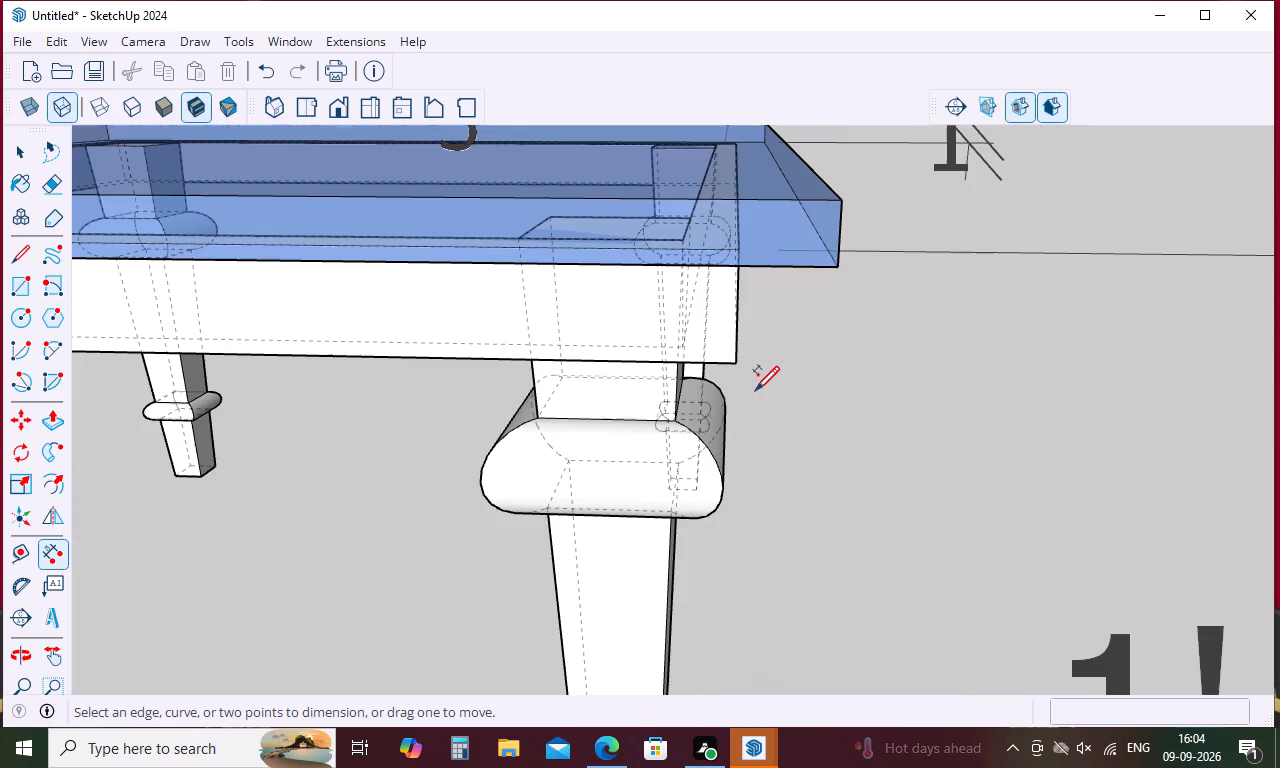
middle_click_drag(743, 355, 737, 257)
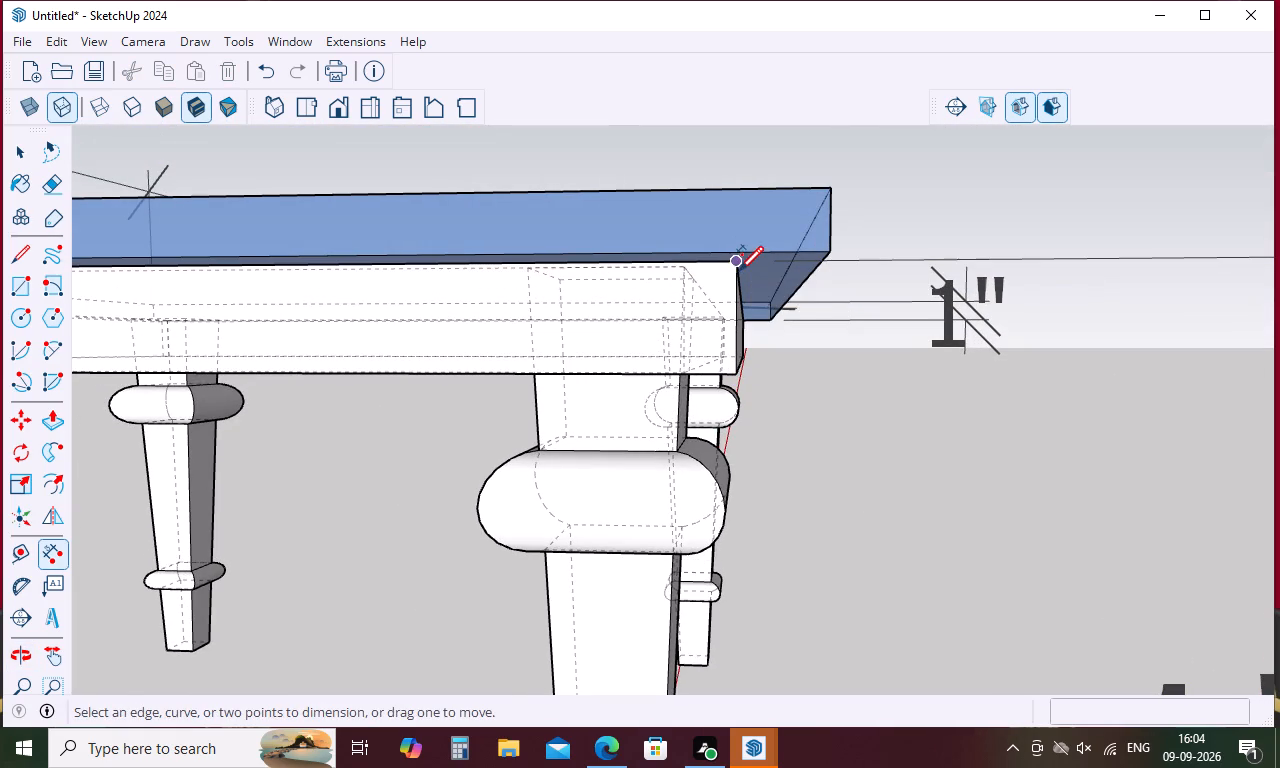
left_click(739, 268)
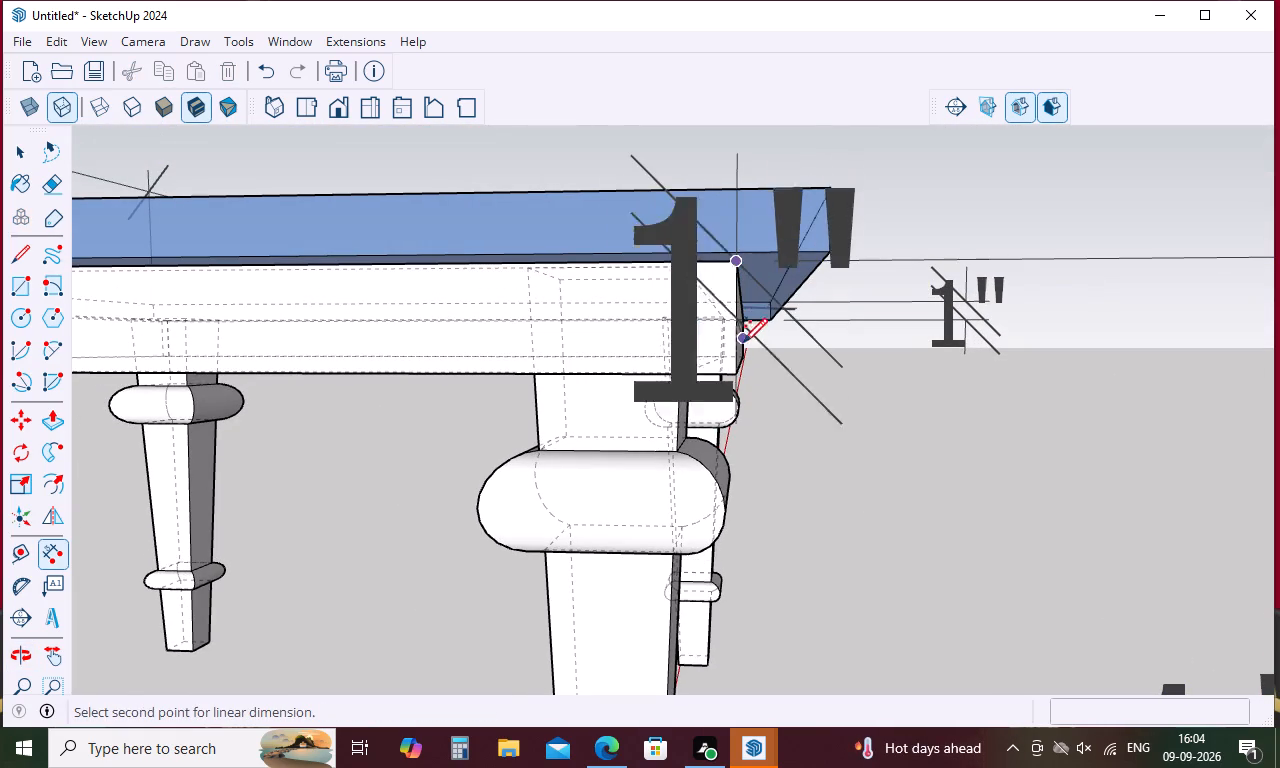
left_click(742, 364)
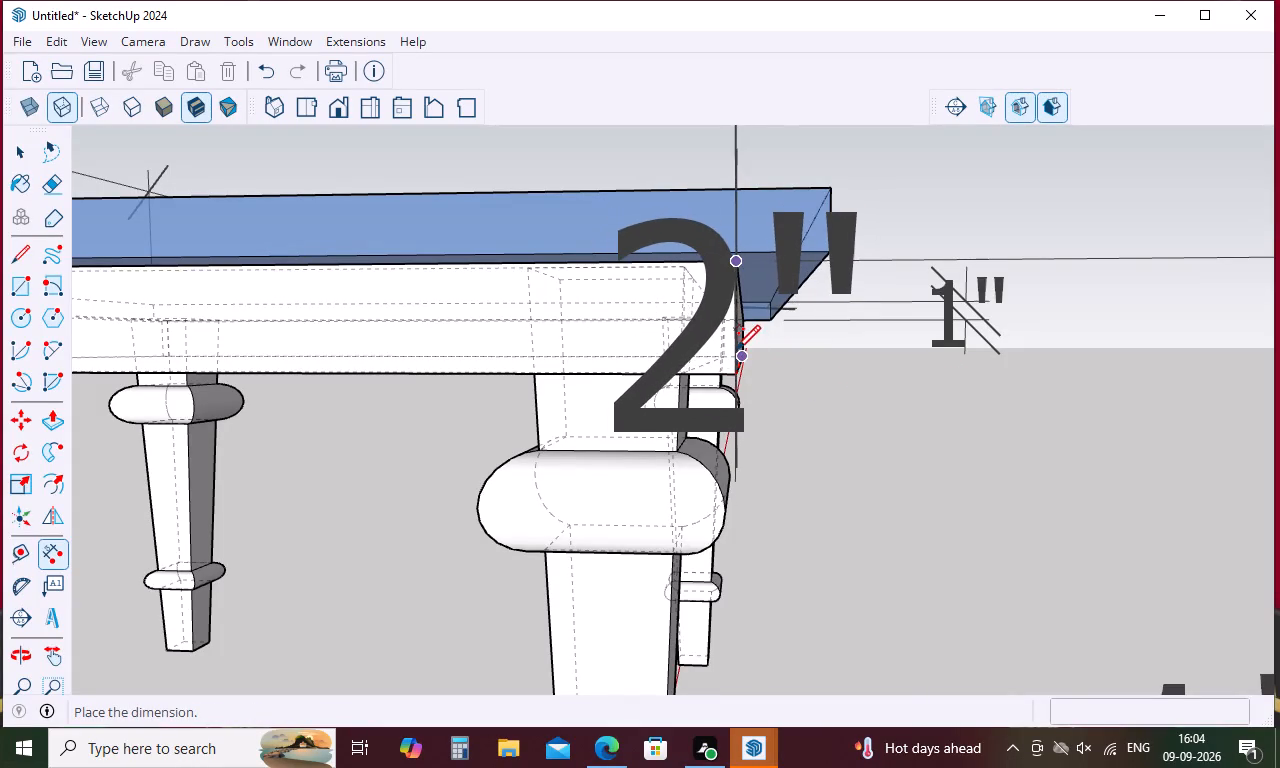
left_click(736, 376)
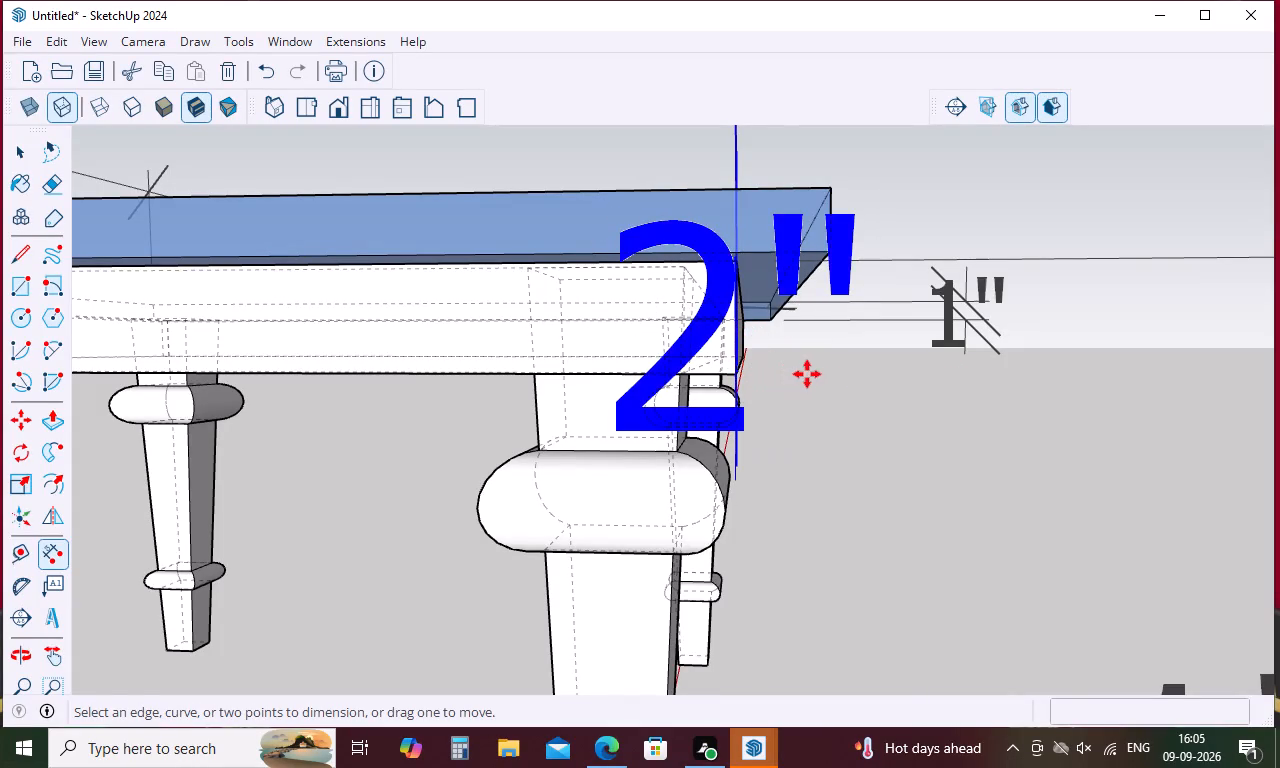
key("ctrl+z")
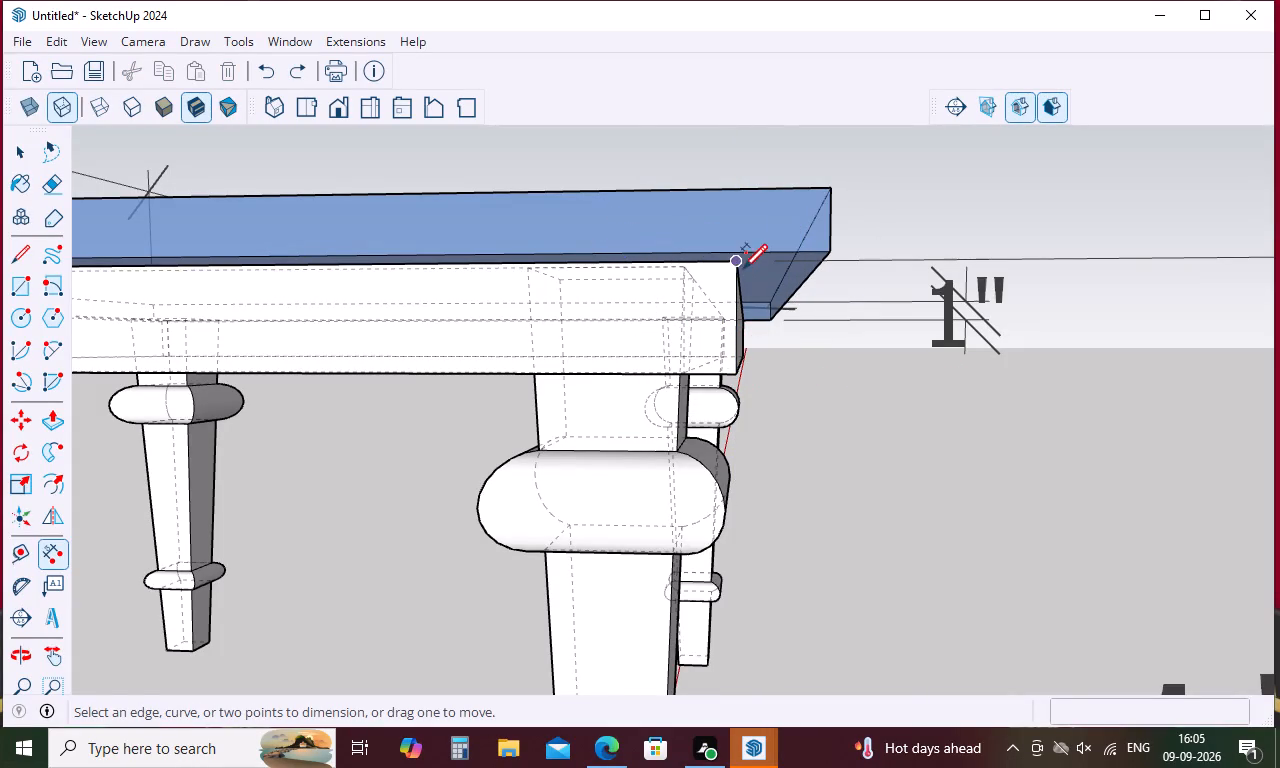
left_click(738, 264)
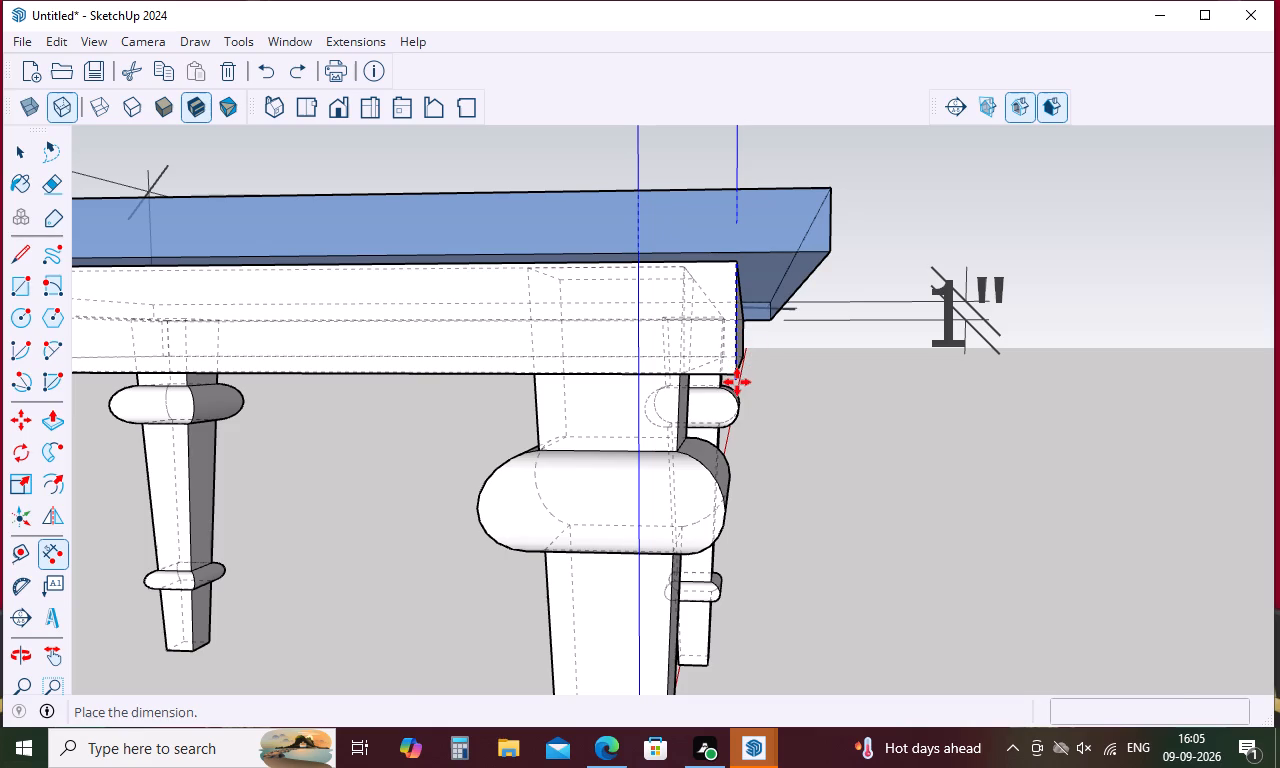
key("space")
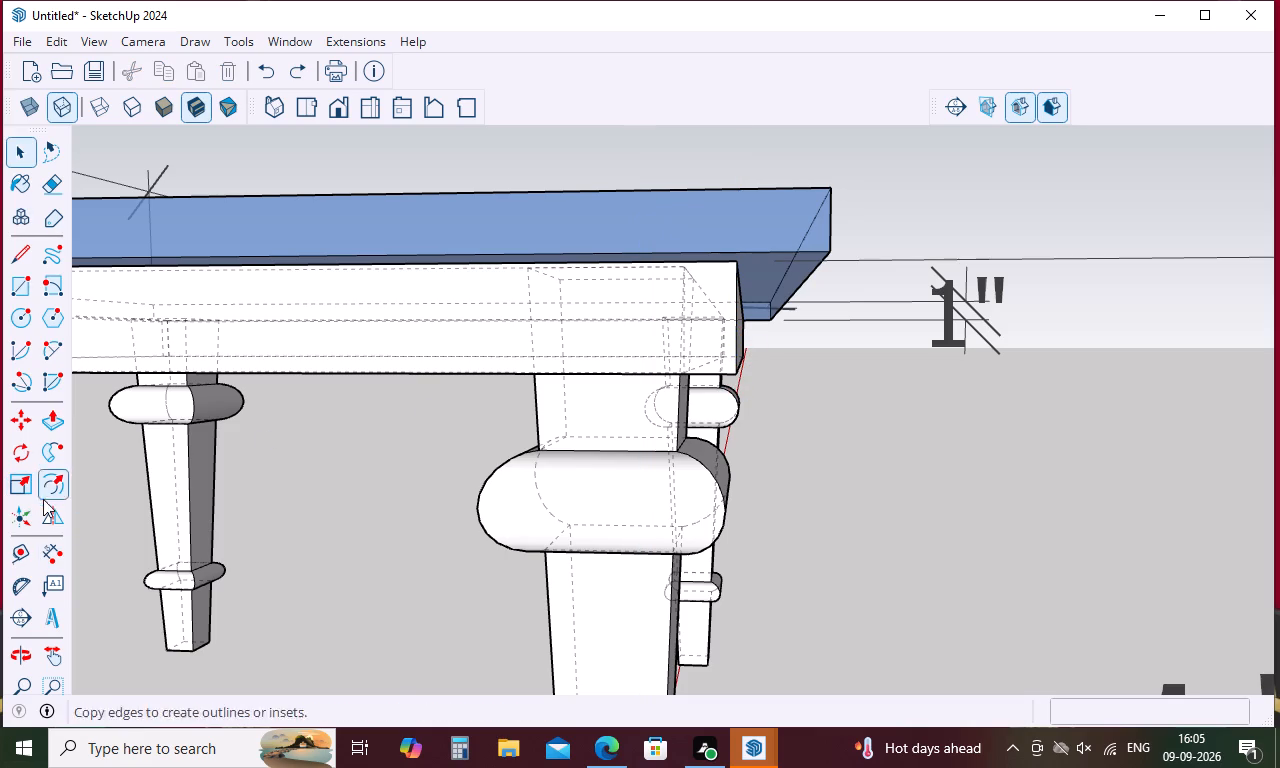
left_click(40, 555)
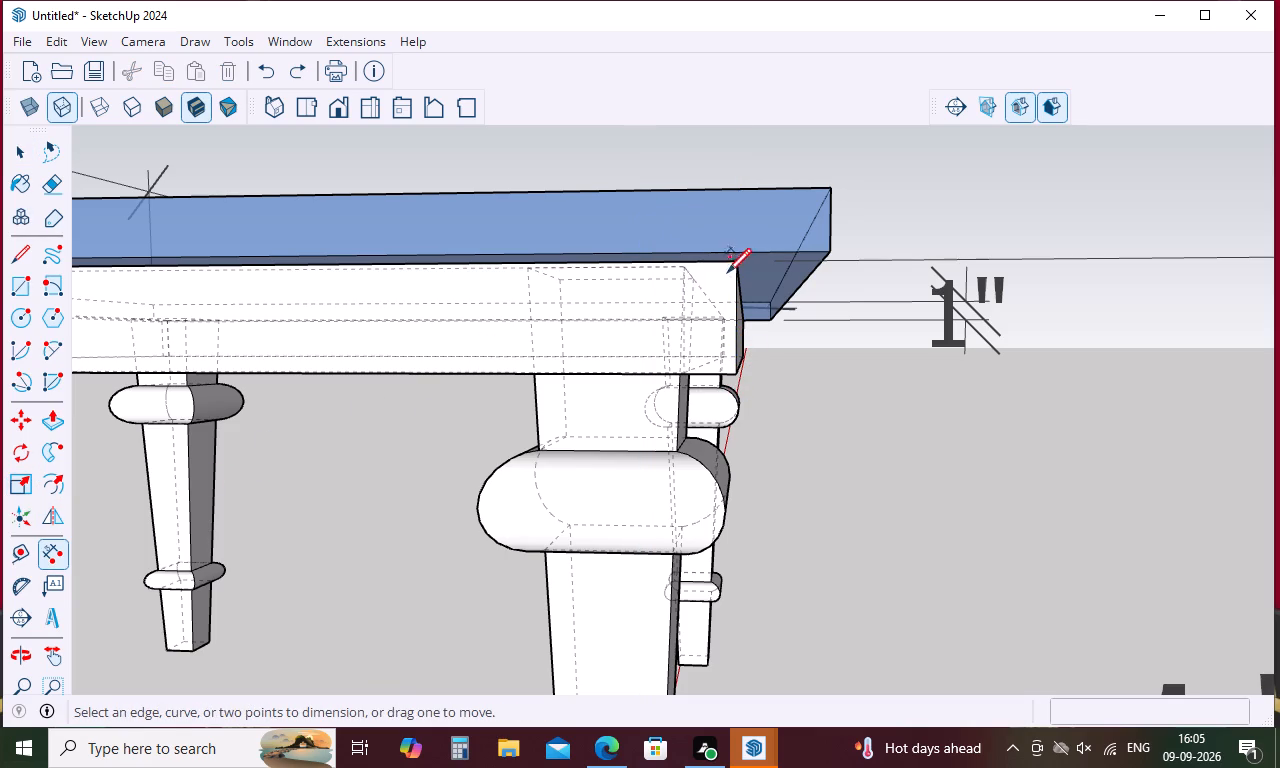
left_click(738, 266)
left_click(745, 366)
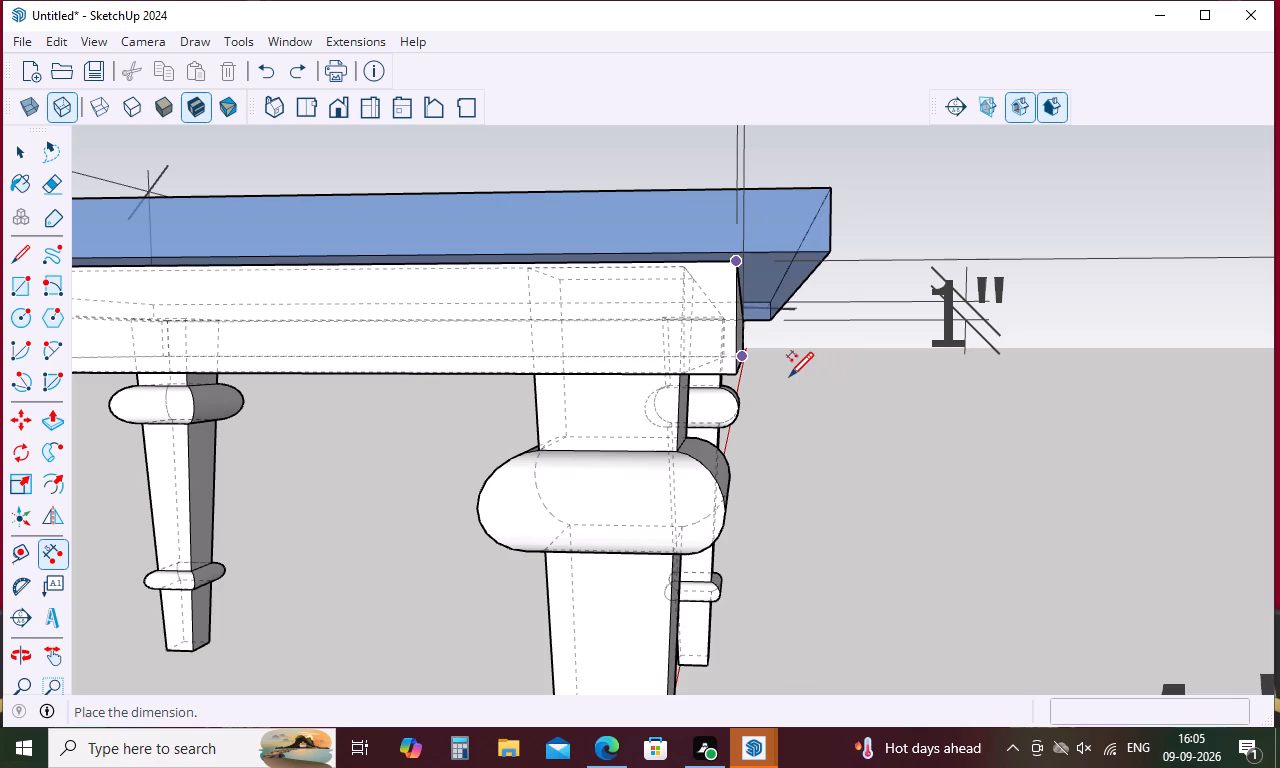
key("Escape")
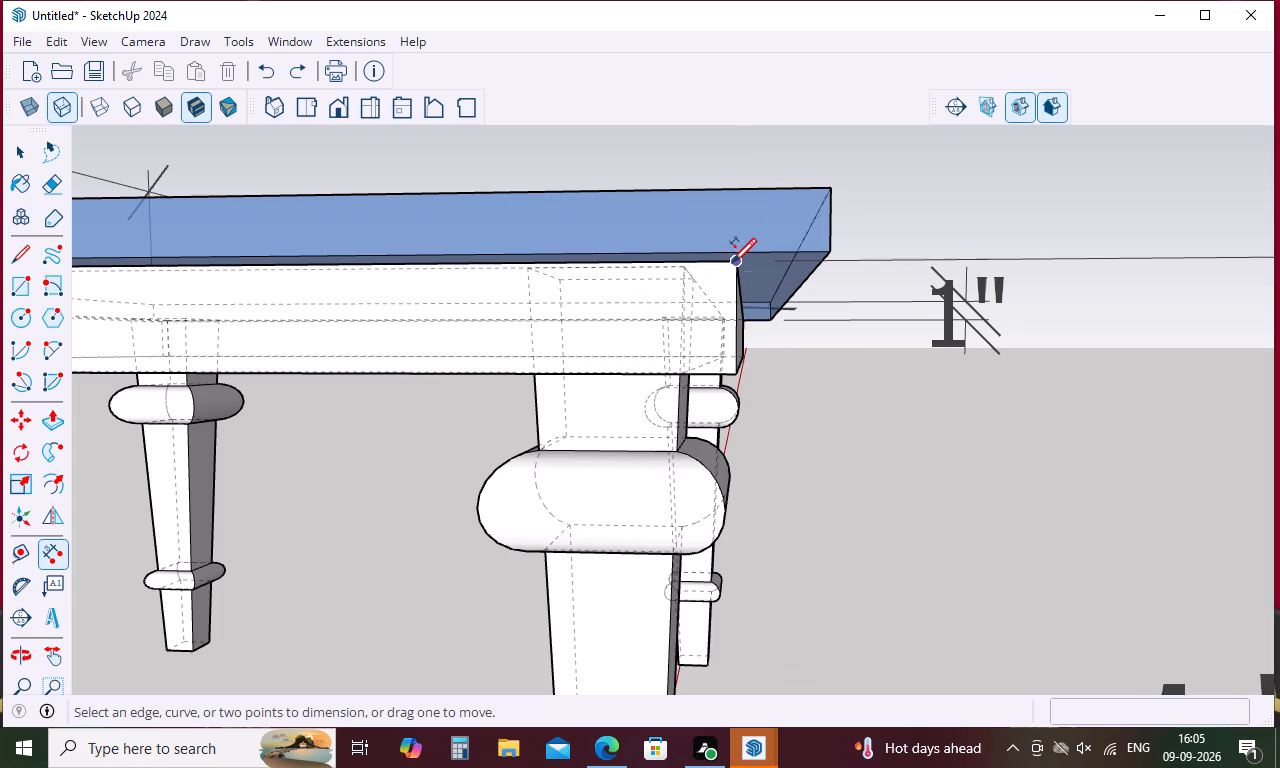
Dimension the depth of the apron at the glass table's front corner, placing the dimension well outside the tabletop.
left_click(732, 261)
left_click(735, 372)
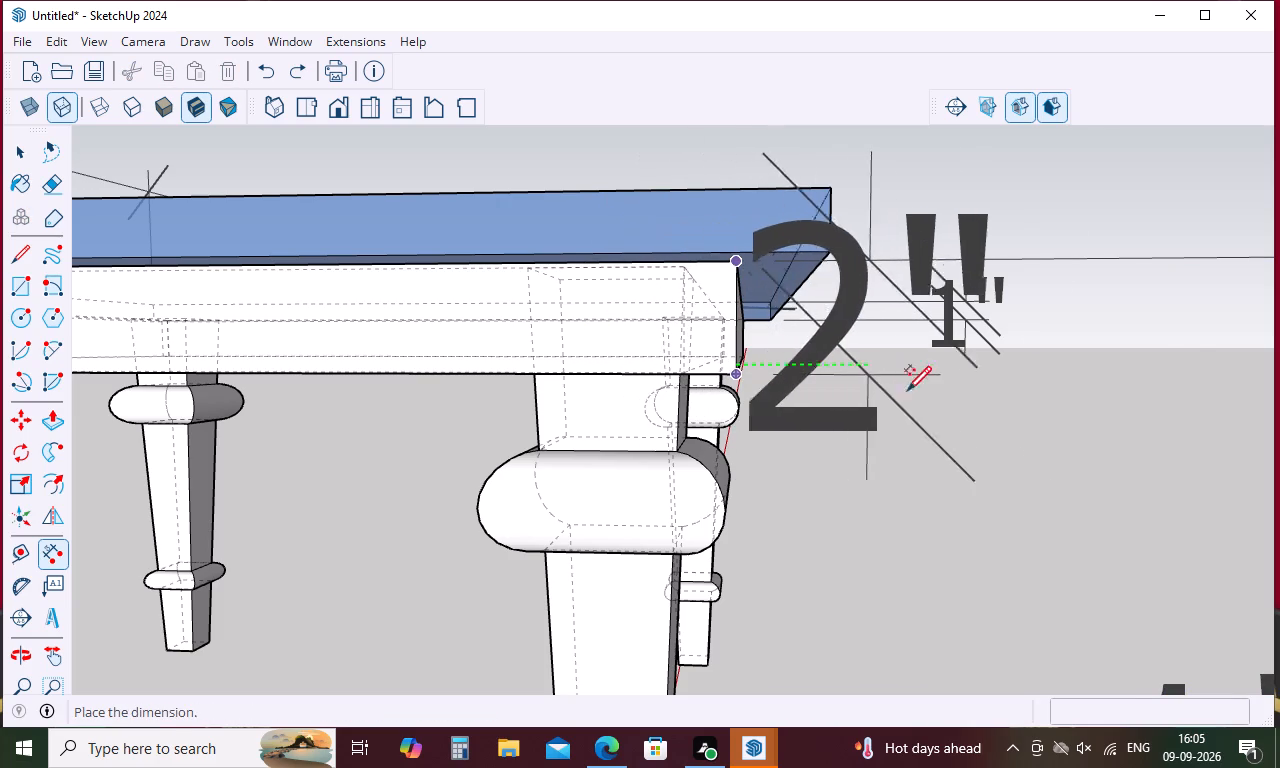
left_click(1153, 407)
key("space")
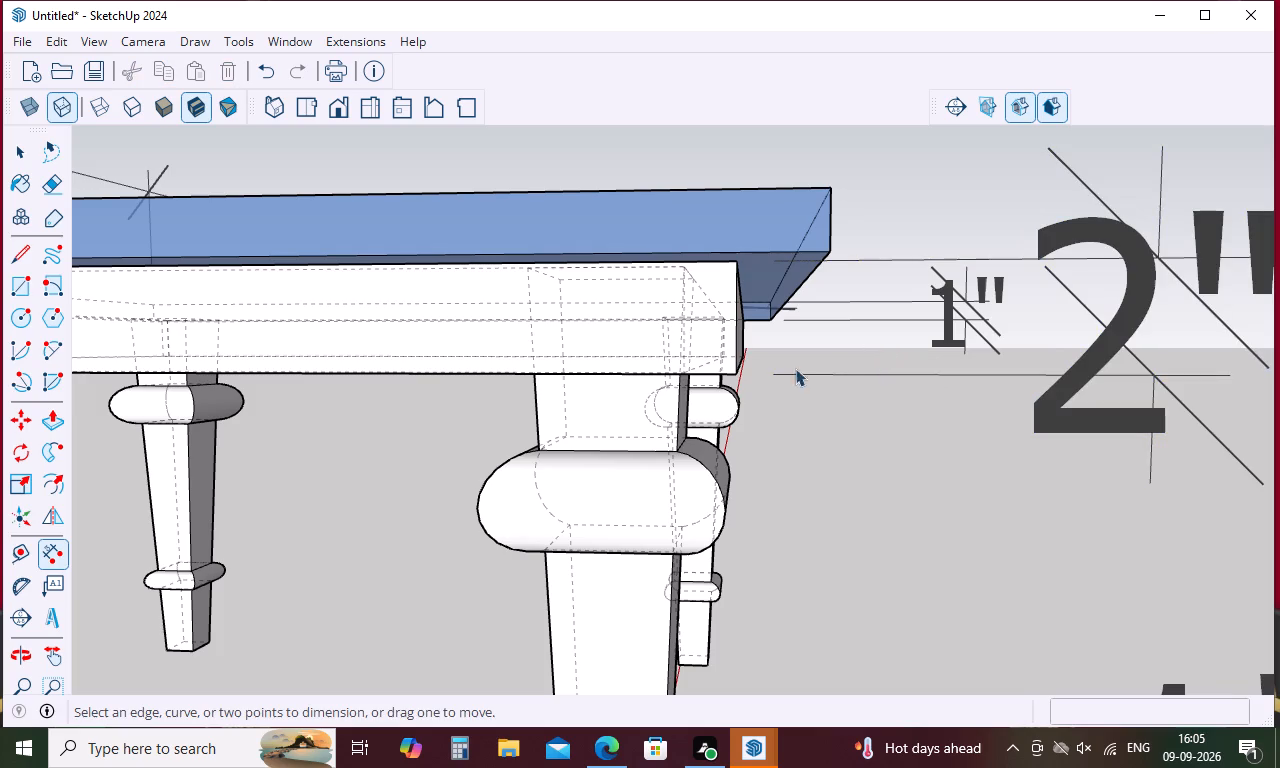
Turn off the display of back edges in the model.
scroll(667, 333, "down", 5)
middle_click_drag(909, 362, 607, 417)
scroll(624, 392, "down", 9)
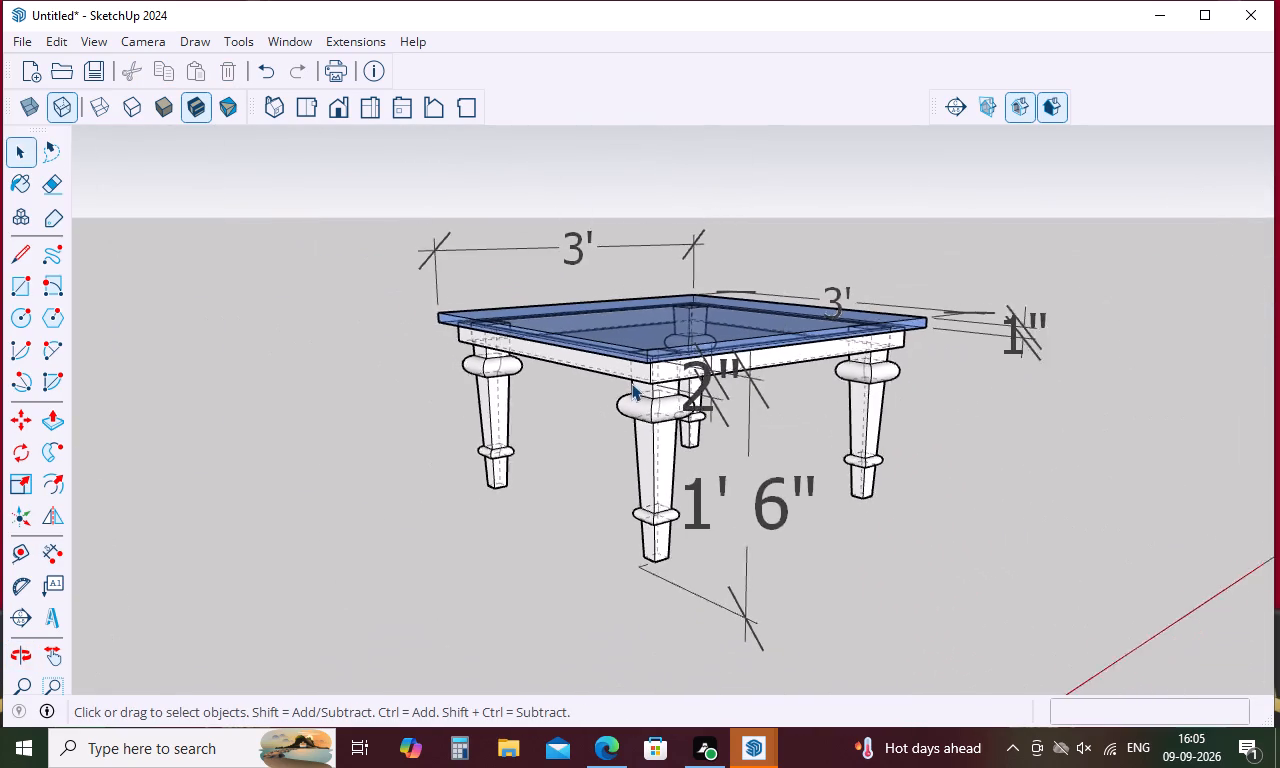
middle_click_drag(682, 440, 681, 450)
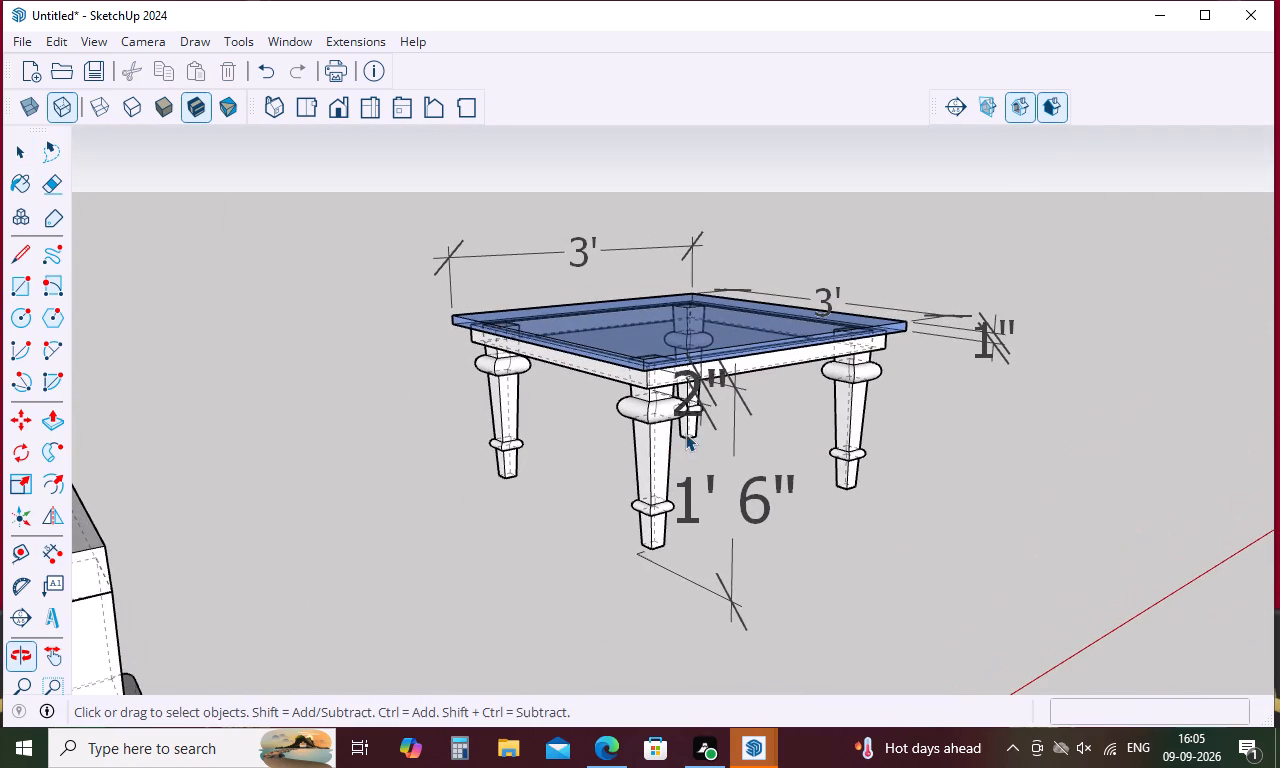
key("k")
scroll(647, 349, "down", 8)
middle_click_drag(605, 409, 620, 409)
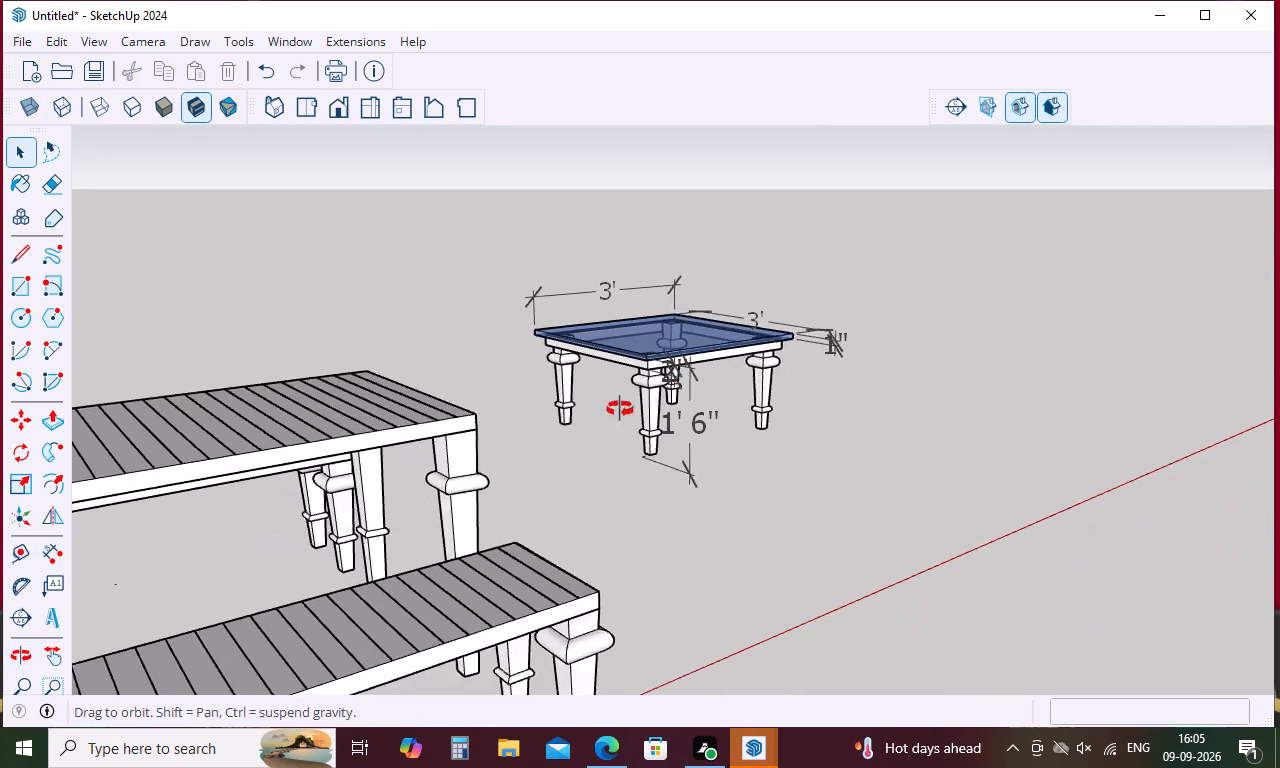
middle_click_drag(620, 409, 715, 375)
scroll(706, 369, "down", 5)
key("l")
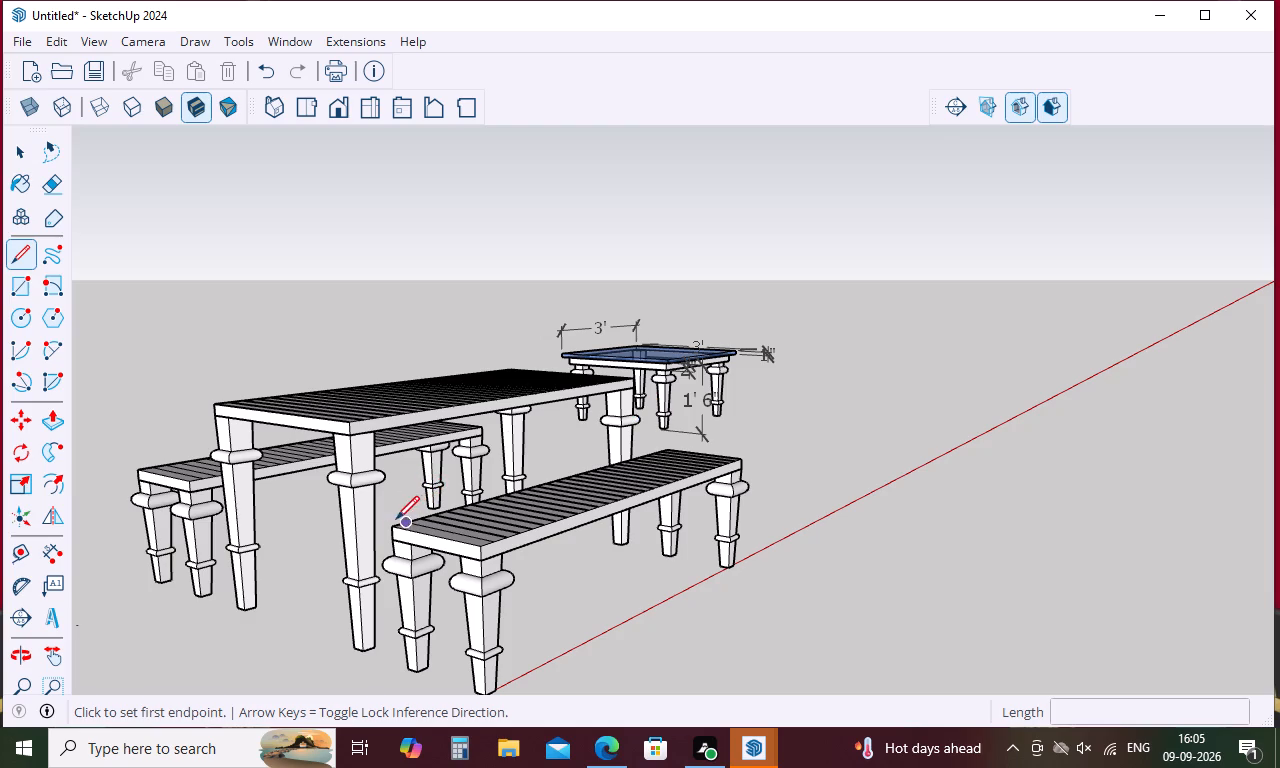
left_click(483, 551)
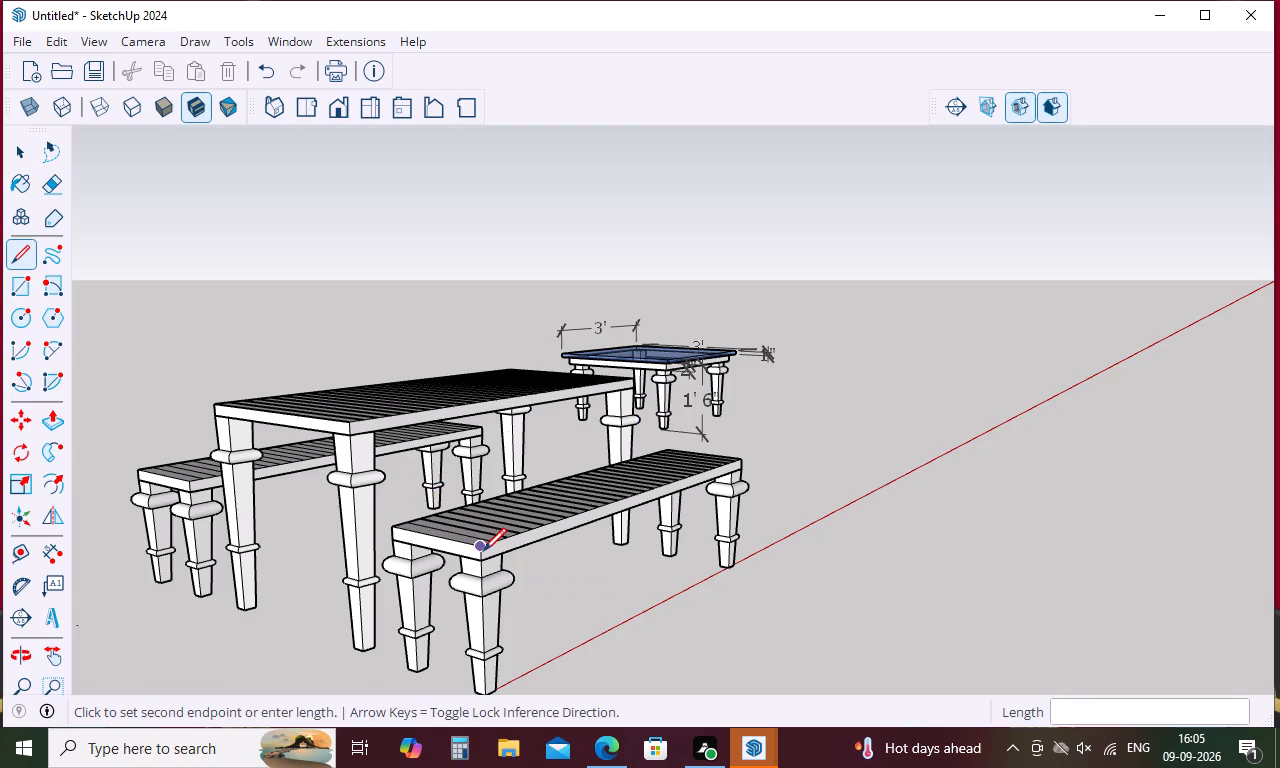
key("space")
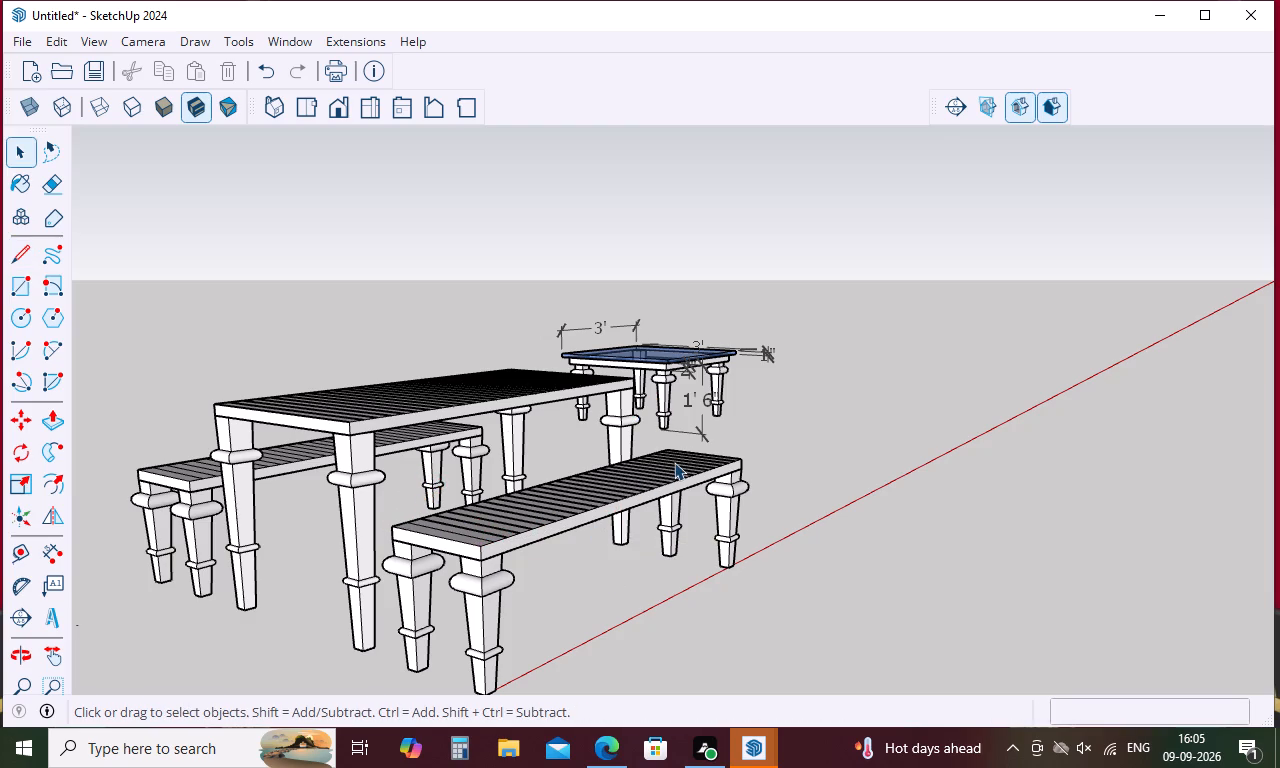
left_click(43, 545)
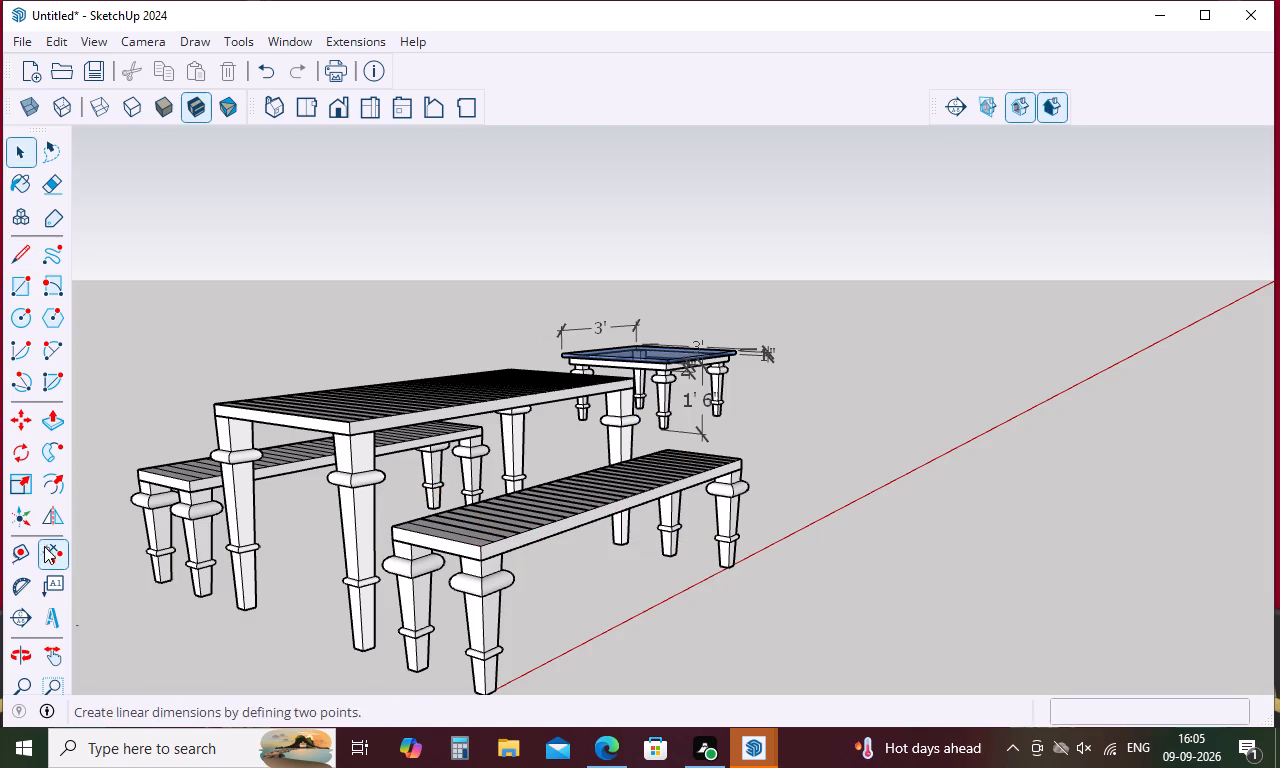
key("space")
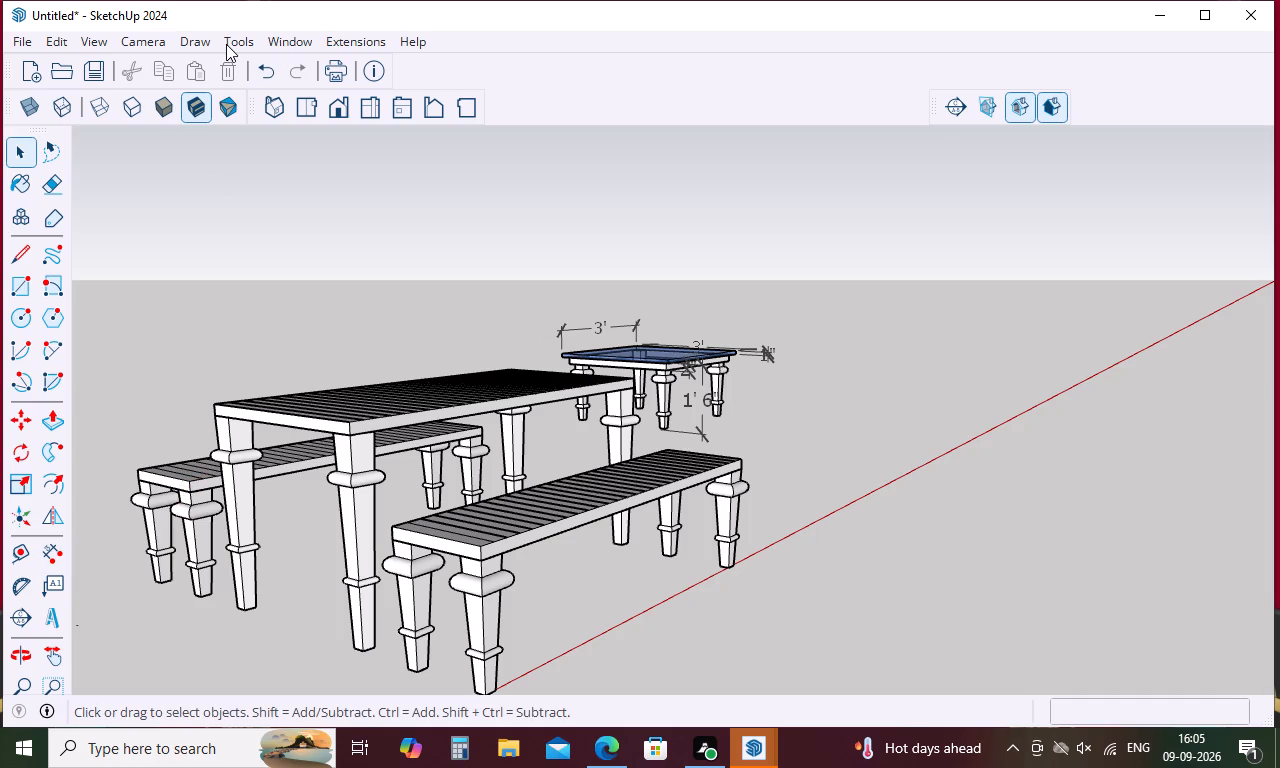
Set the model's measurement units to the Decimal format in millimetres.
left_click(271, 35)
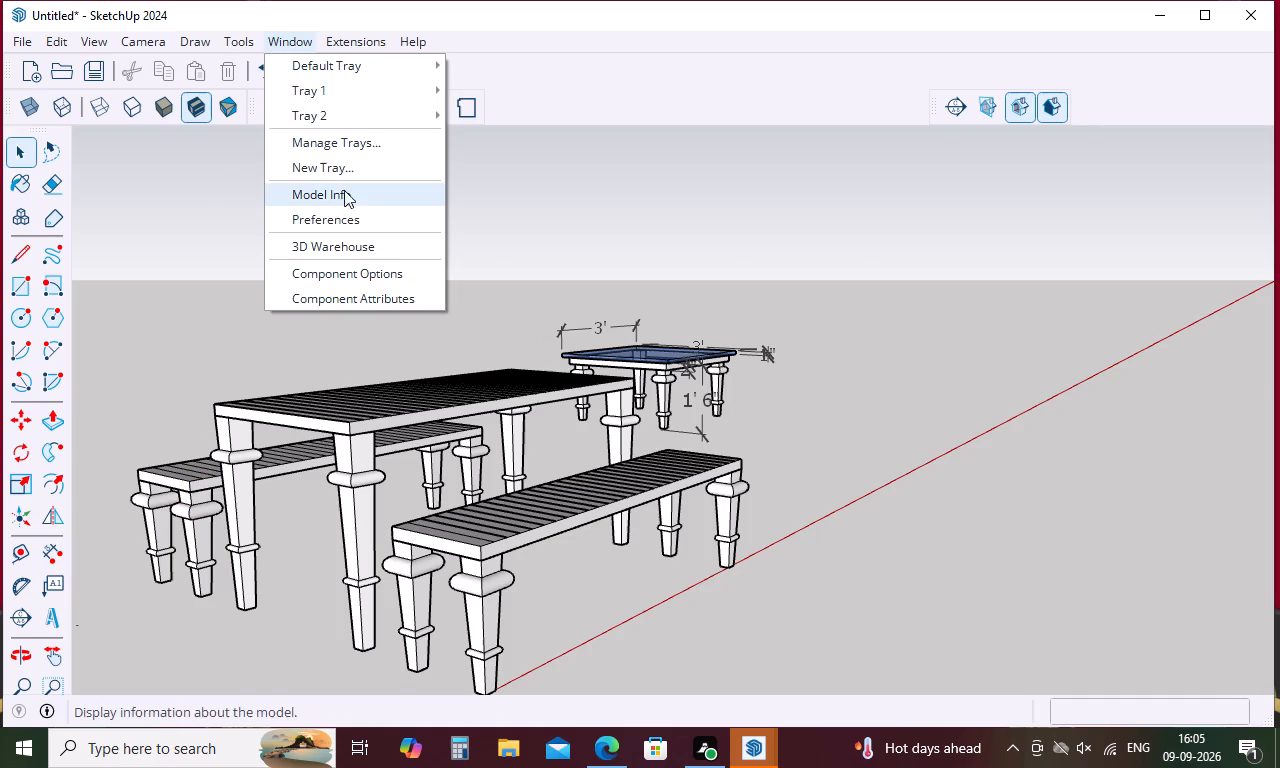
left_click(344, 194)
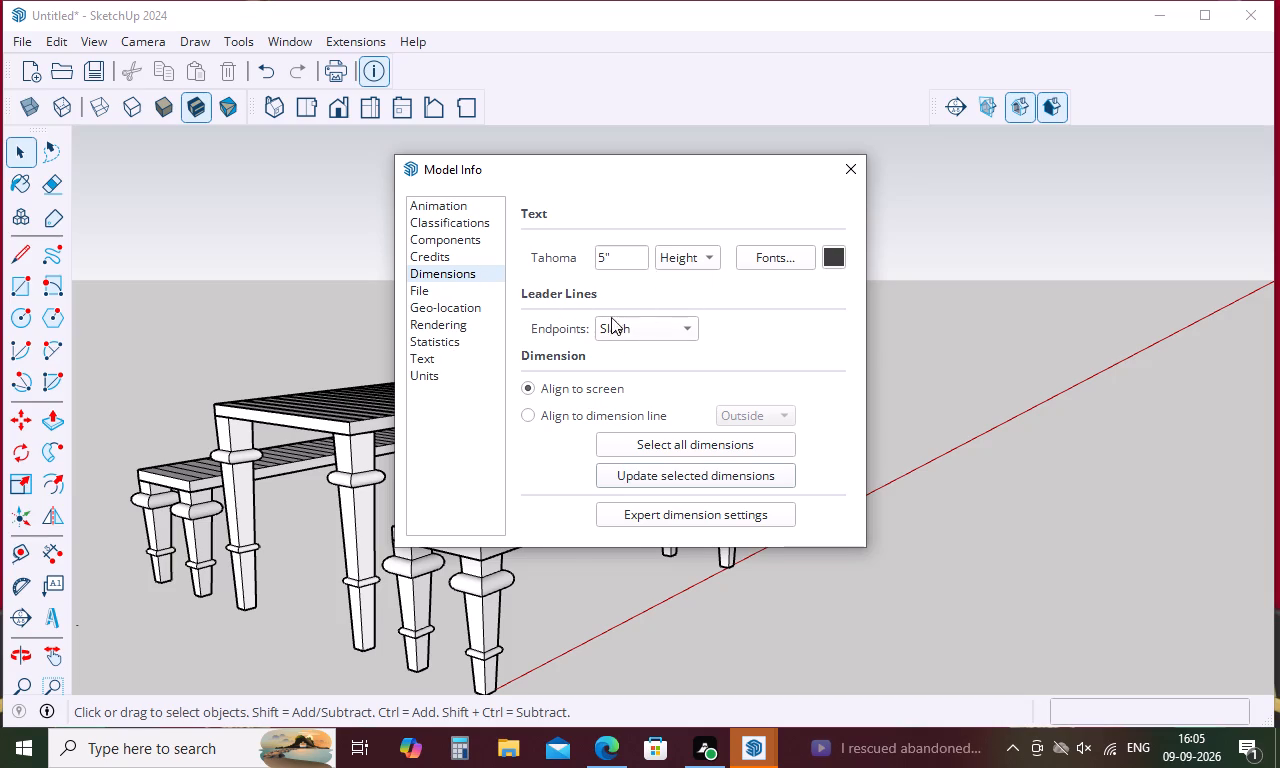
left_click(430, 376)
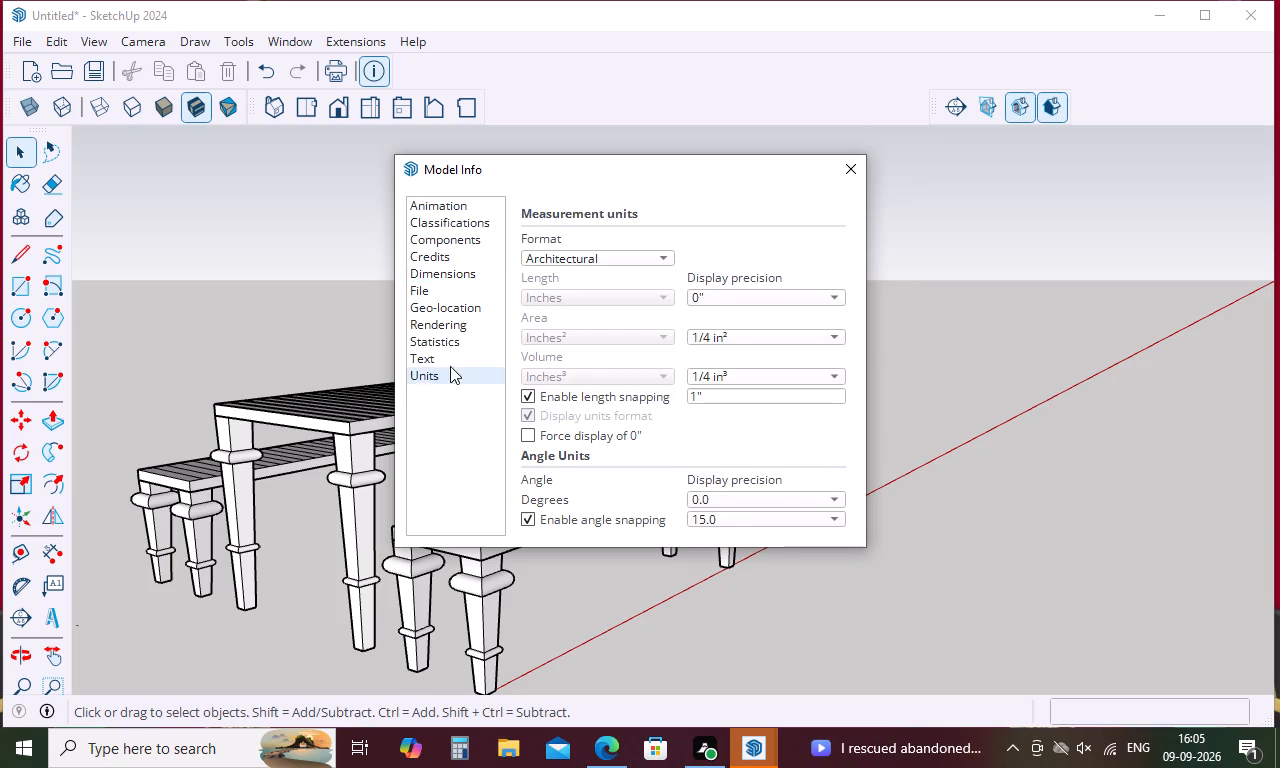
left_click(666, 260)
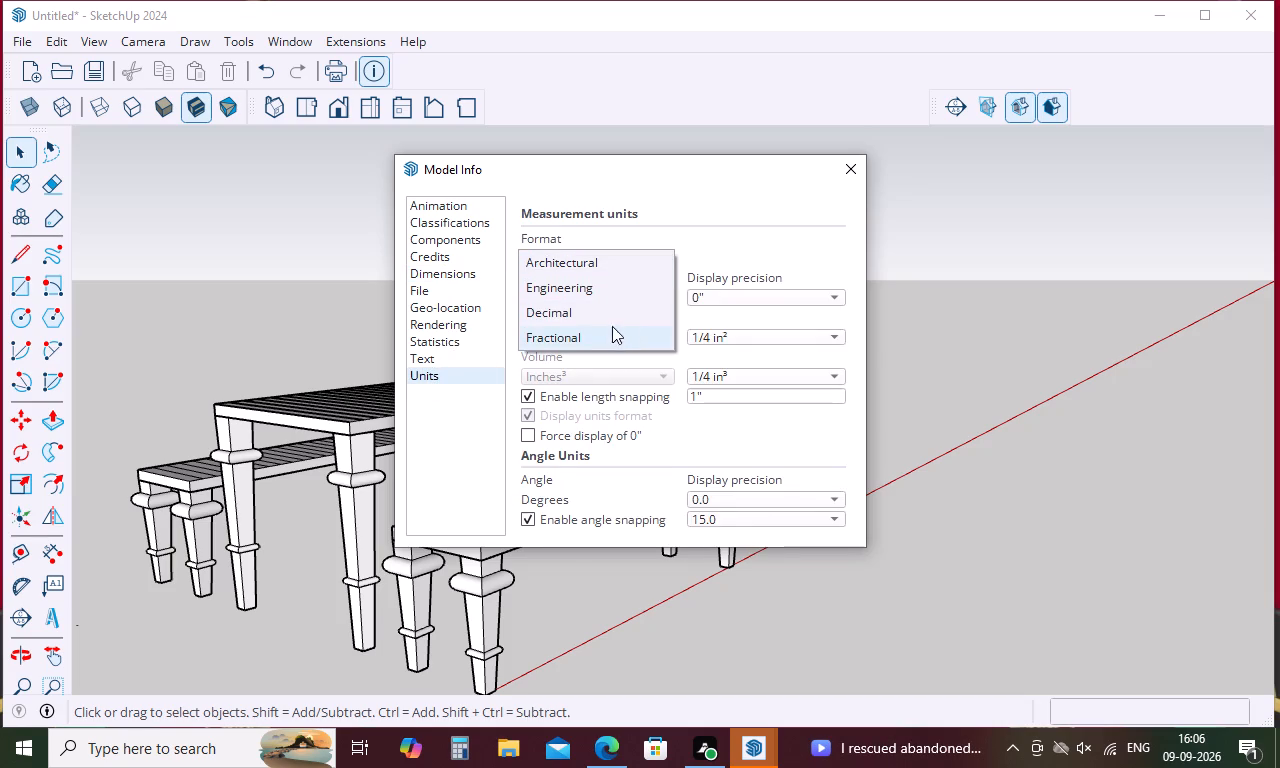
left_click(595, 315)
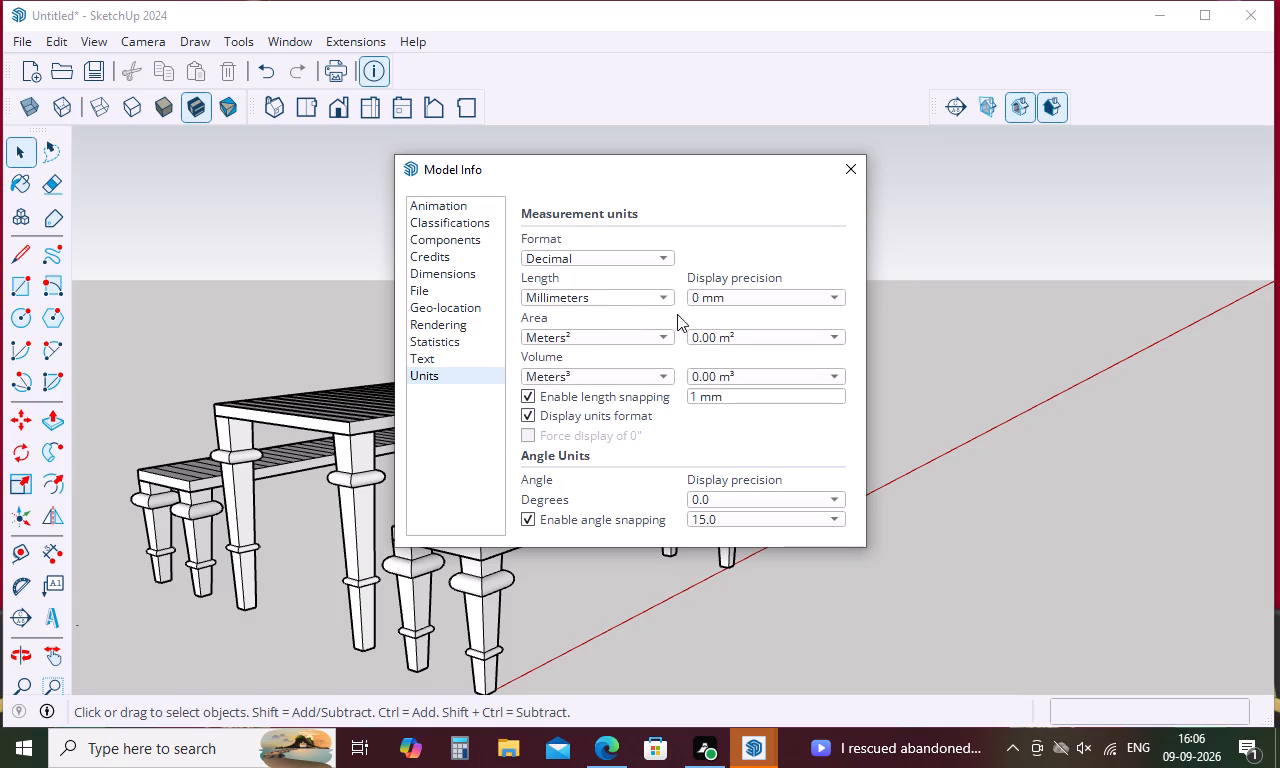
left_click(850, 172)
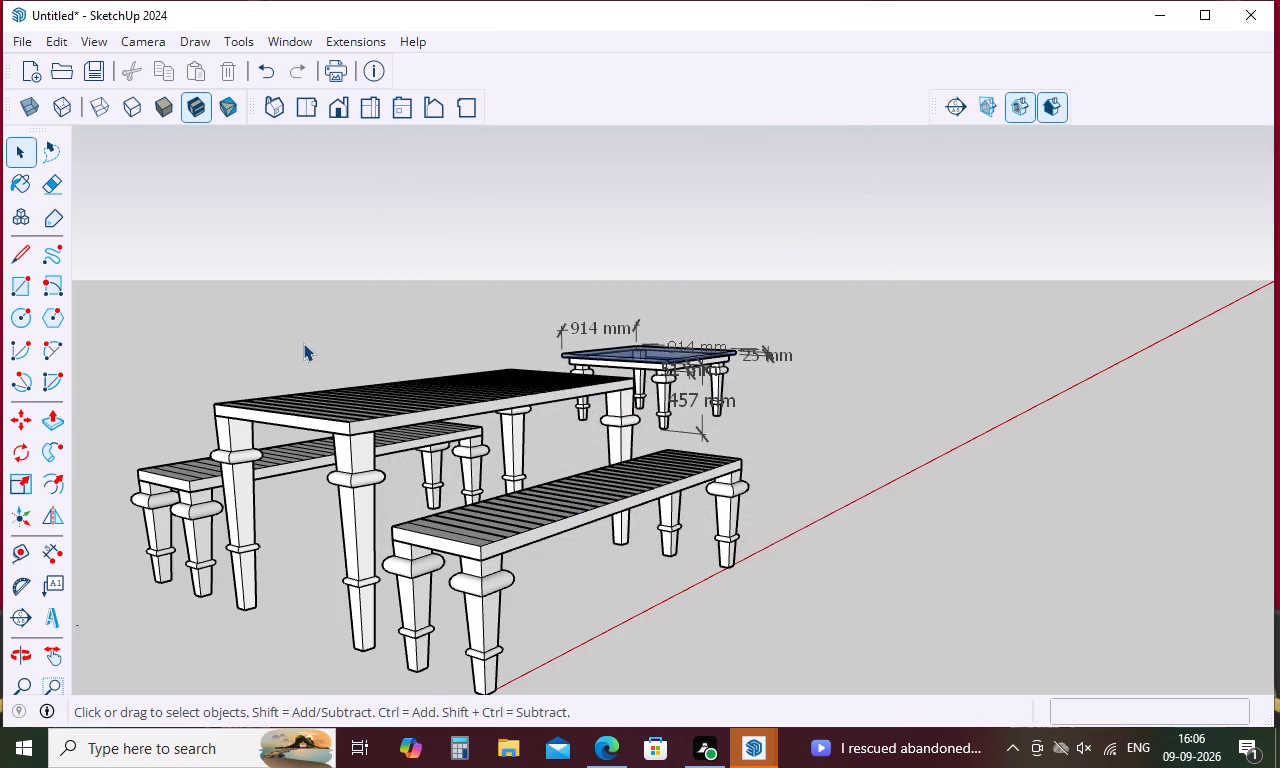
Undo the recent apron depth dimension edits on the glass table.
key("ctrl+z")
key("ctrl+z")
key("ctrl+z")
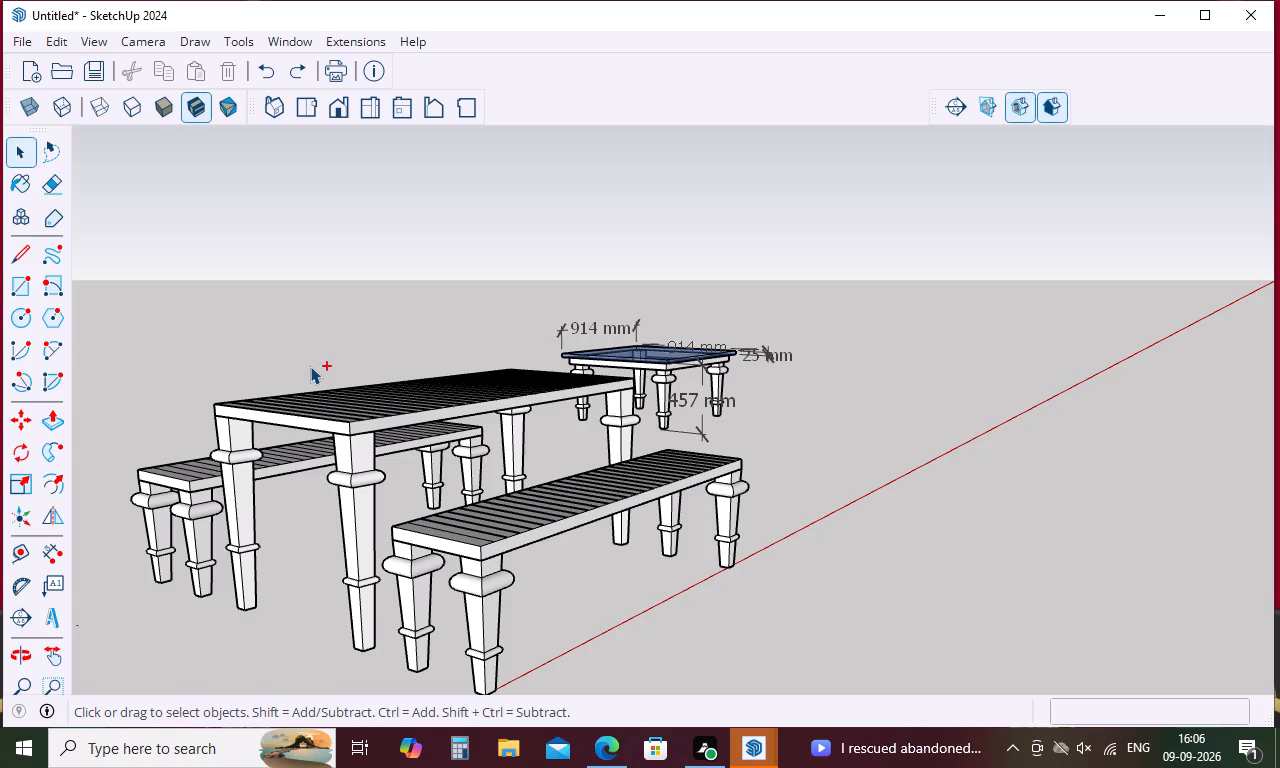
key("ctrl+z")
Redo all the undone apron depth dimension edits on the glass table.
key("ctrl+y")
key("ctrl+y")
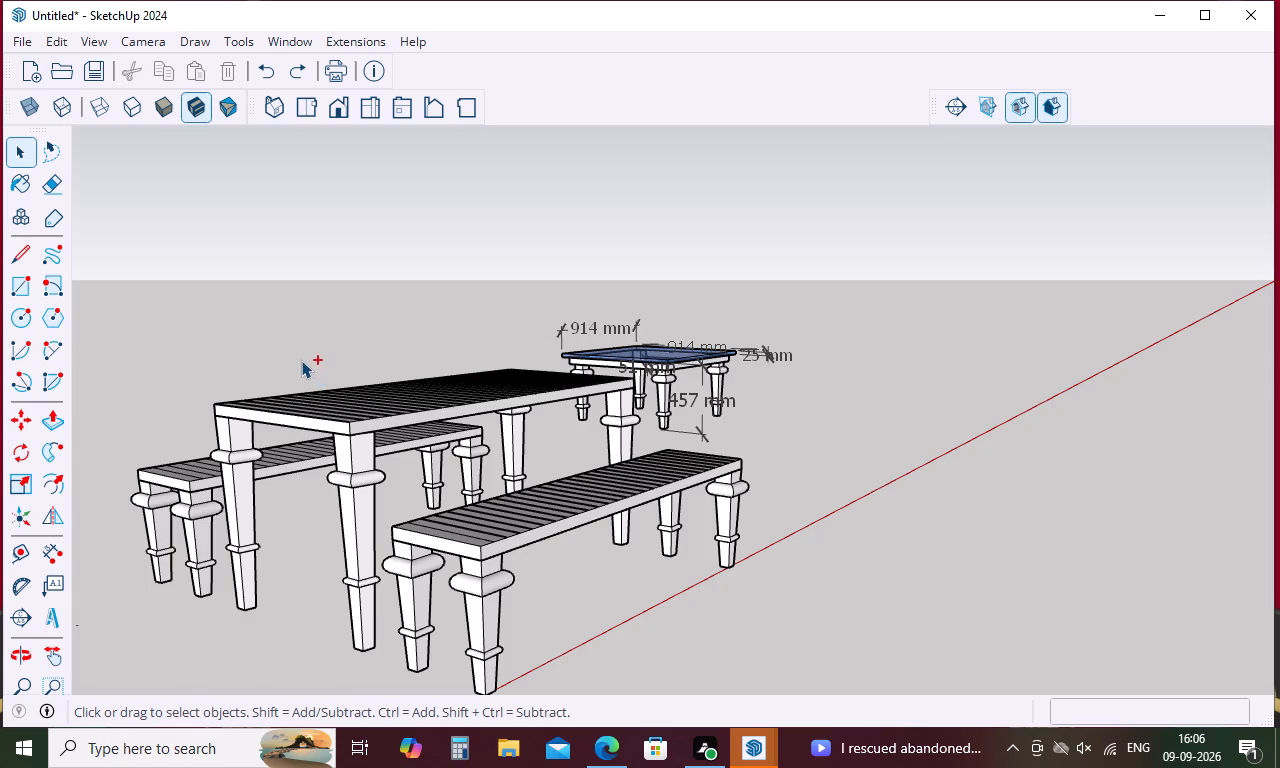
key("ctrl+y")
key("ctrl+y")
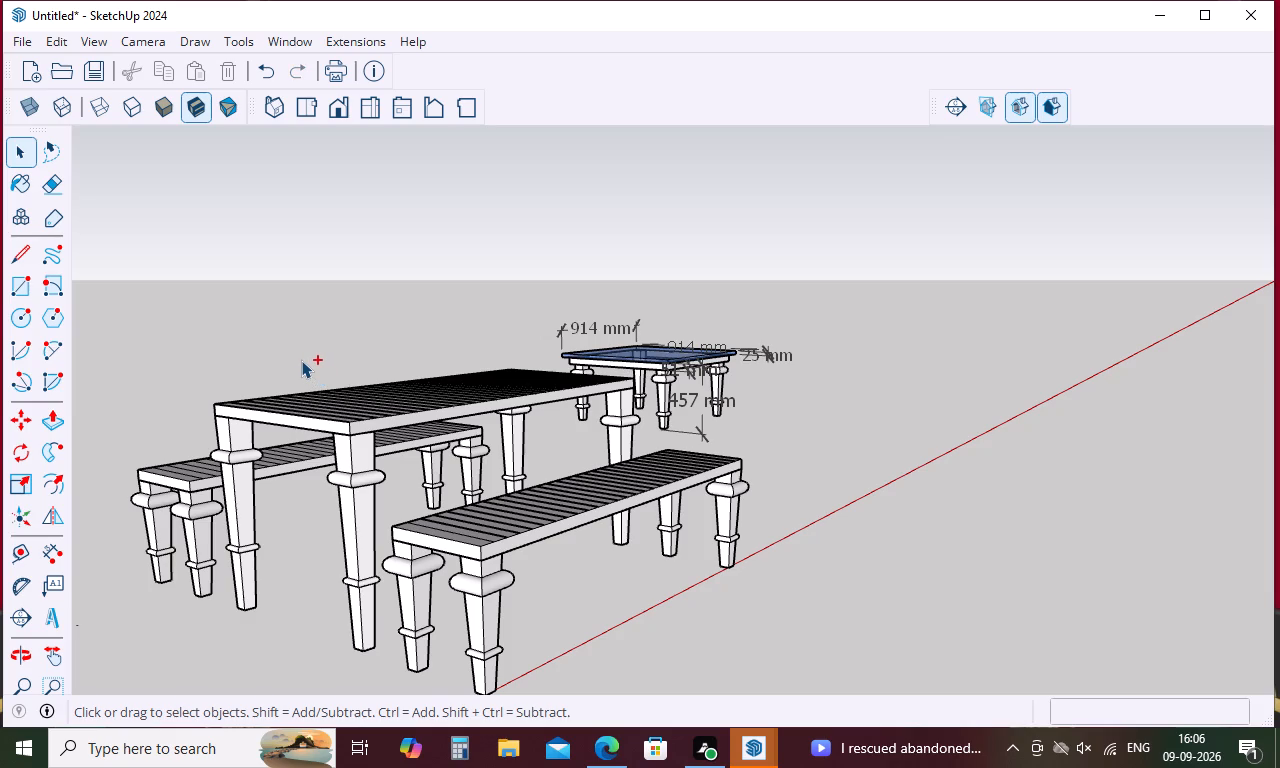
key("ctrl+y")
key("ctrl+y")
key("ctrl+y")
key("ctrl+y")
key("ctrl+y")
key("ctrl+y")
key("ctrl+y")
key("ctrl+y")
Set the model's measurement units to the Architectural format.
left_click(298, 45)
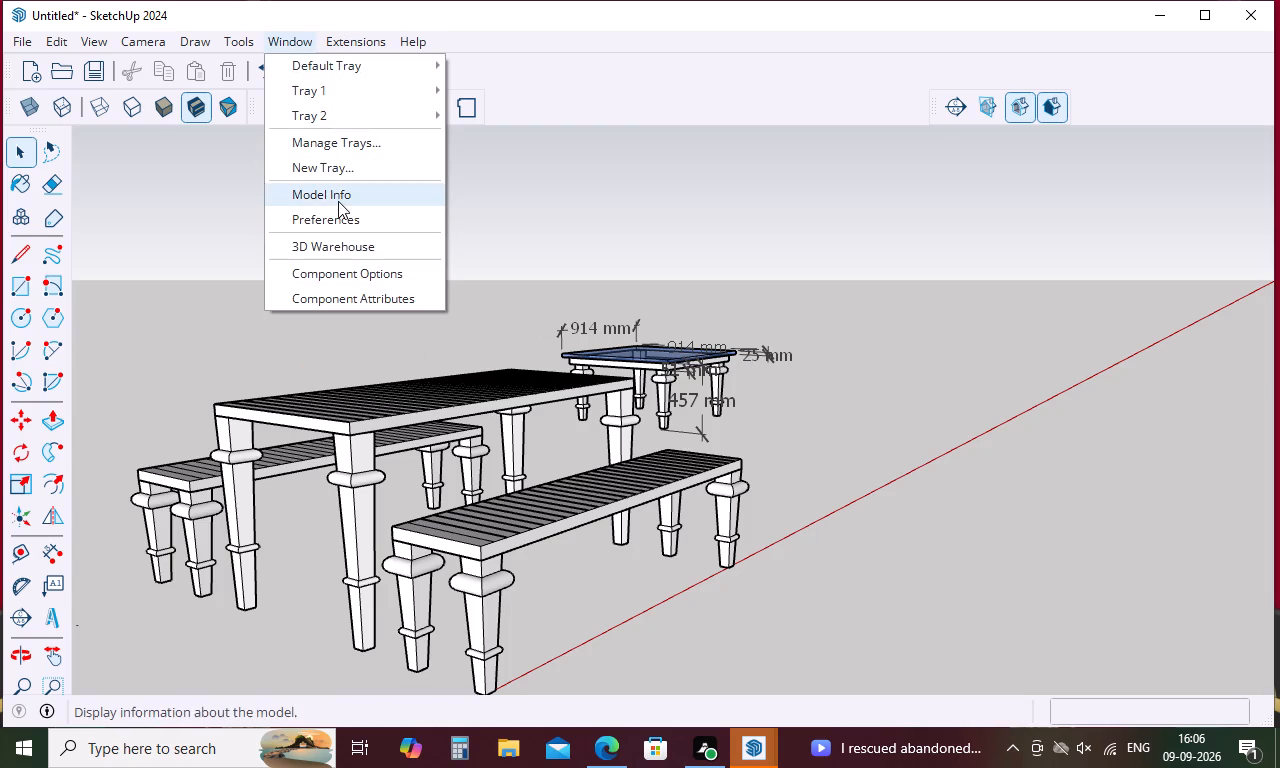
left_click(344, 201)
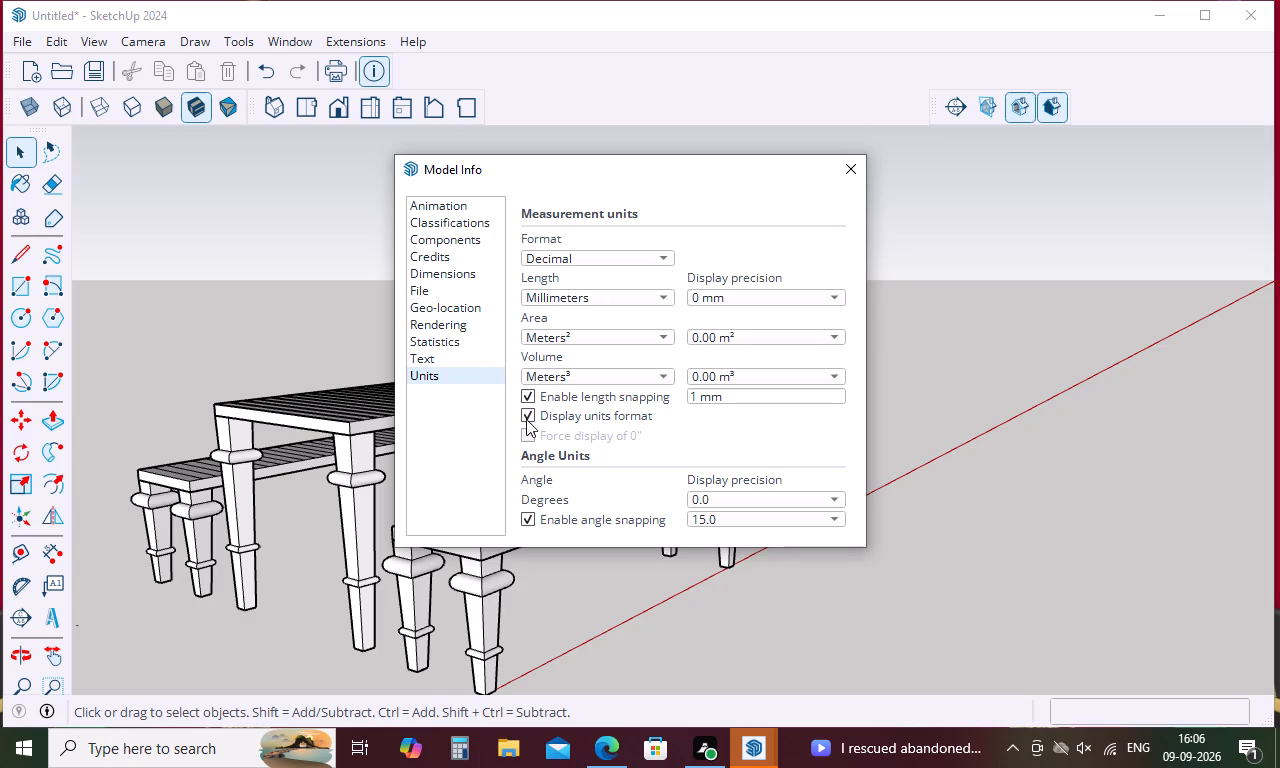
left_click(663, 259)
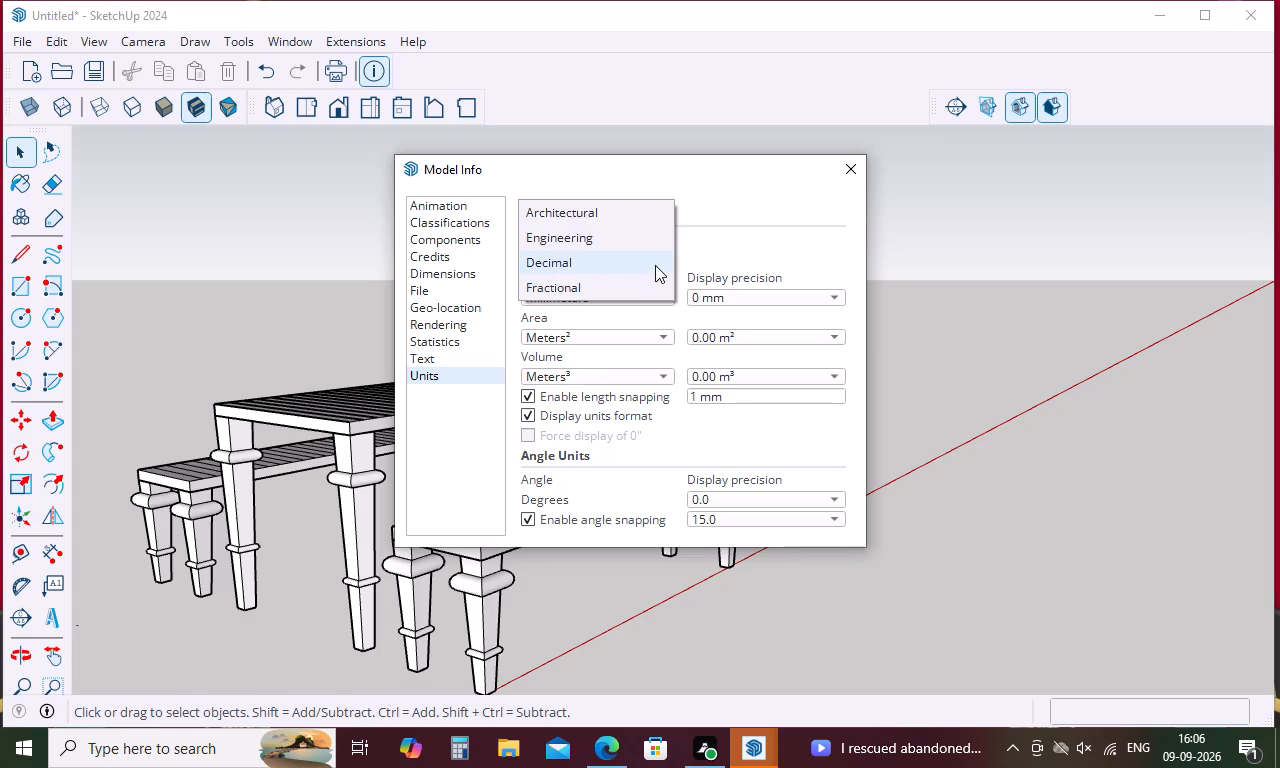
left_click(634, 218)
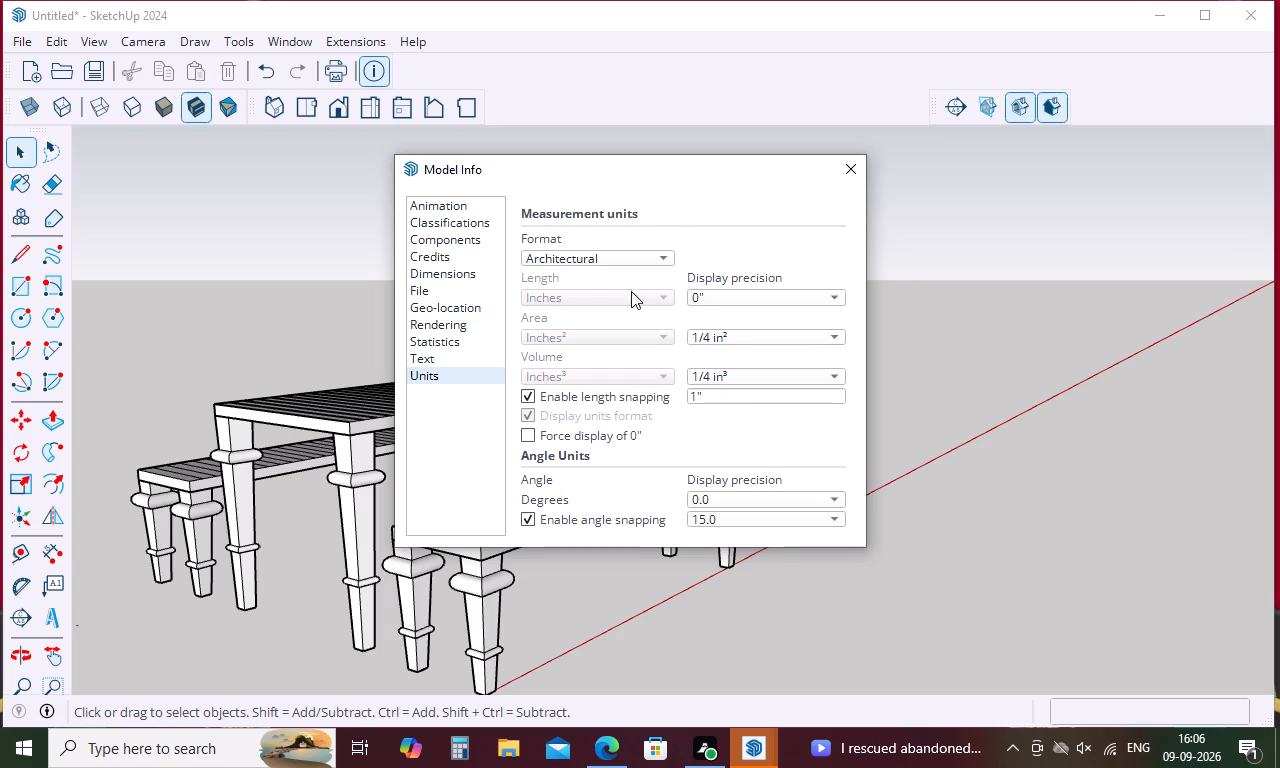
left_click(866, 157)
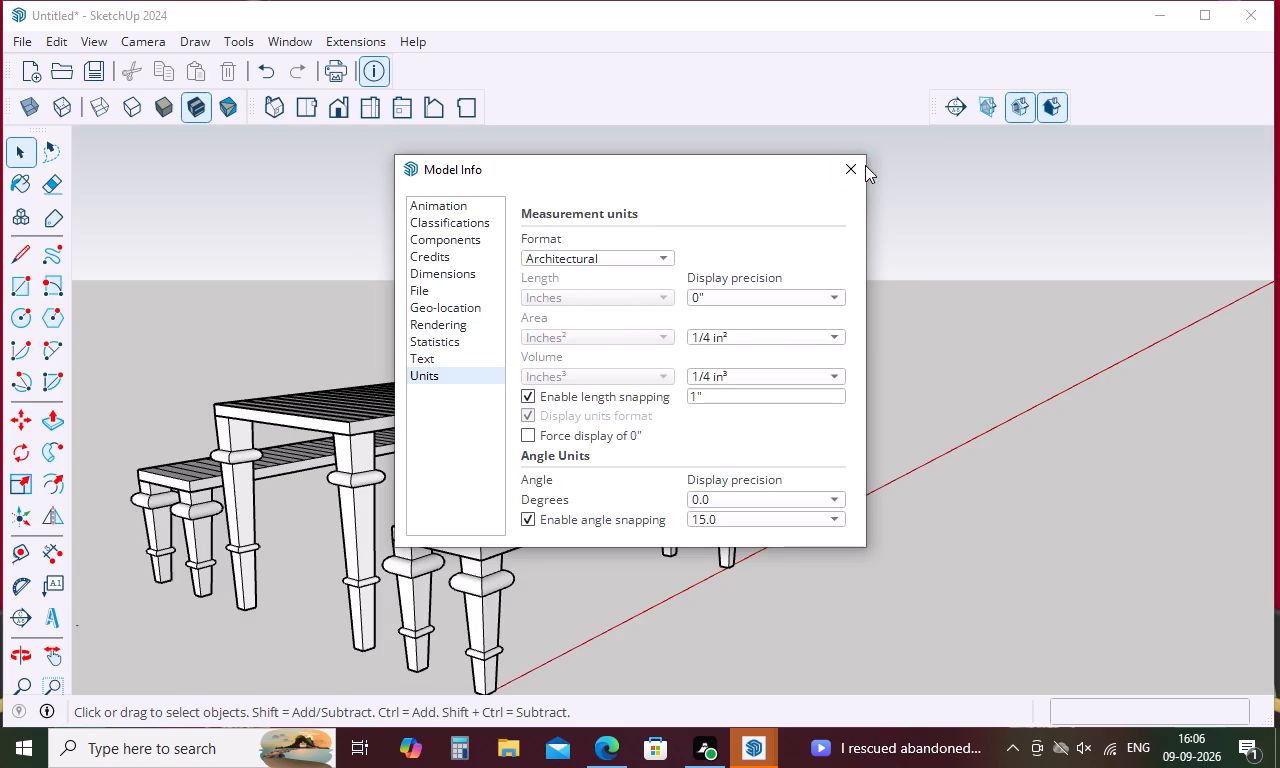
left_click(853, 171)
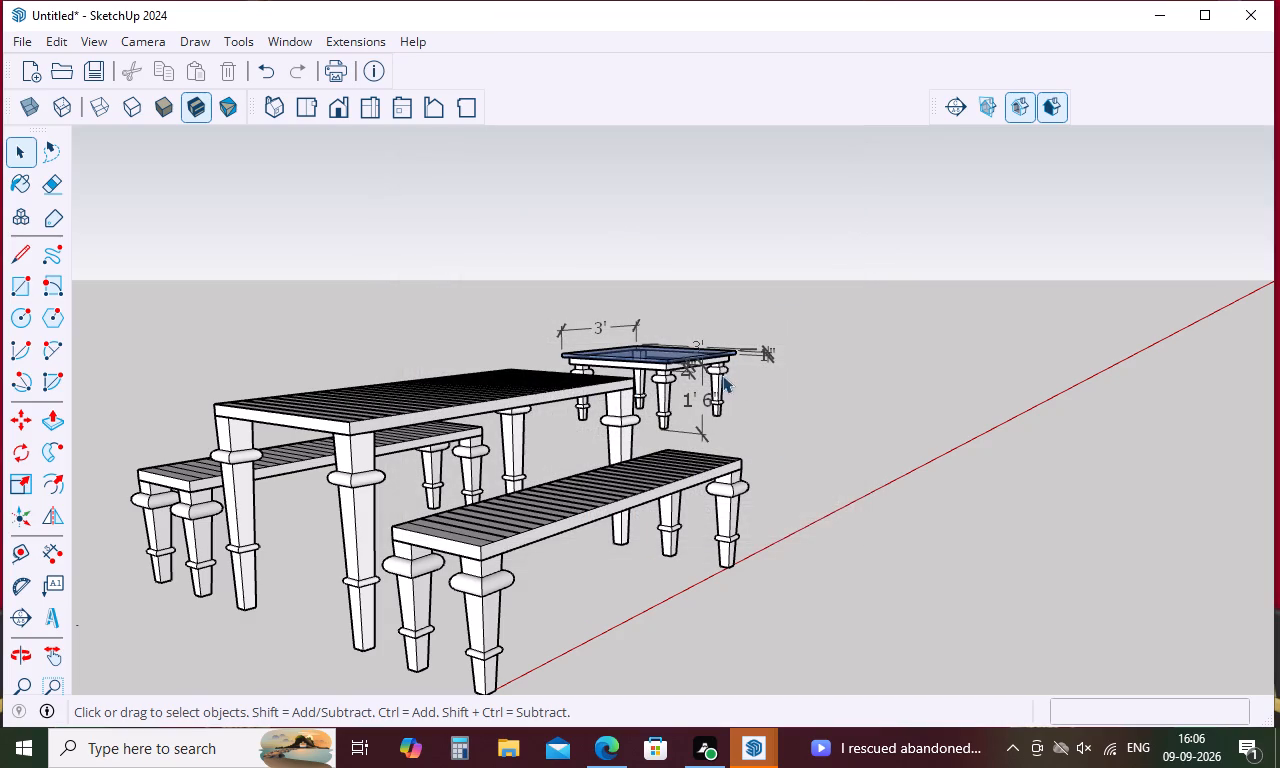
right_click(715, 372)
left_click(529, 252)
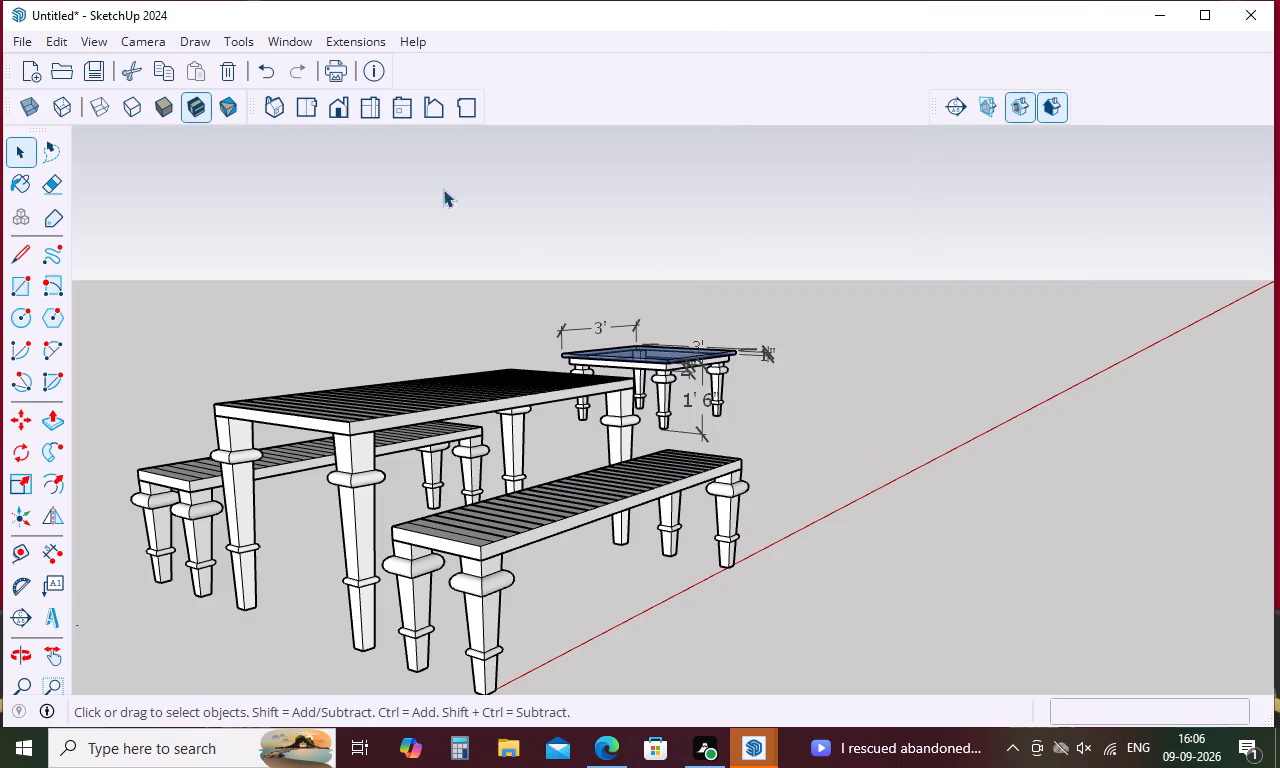
Set the model's measurement units format to Decimal, with lengths in millimetres.
left_click(286, 40)
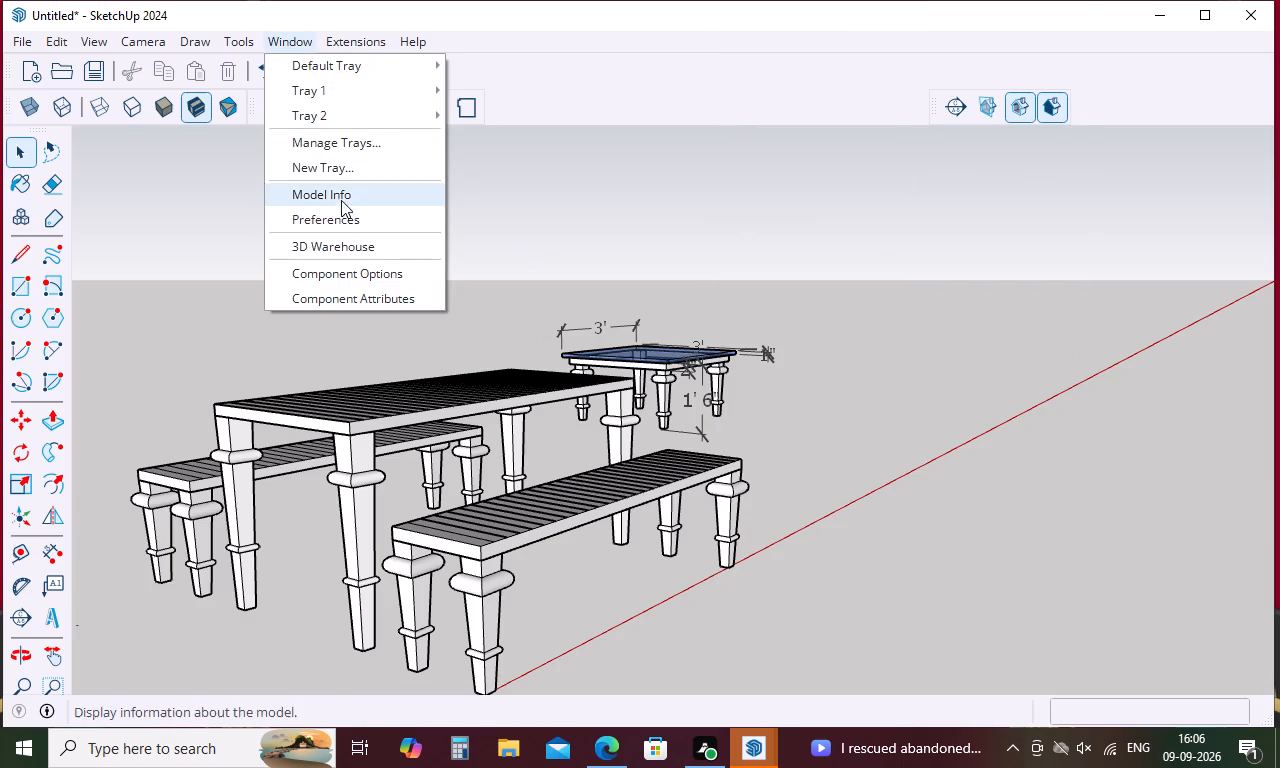
left_click(343, 196)
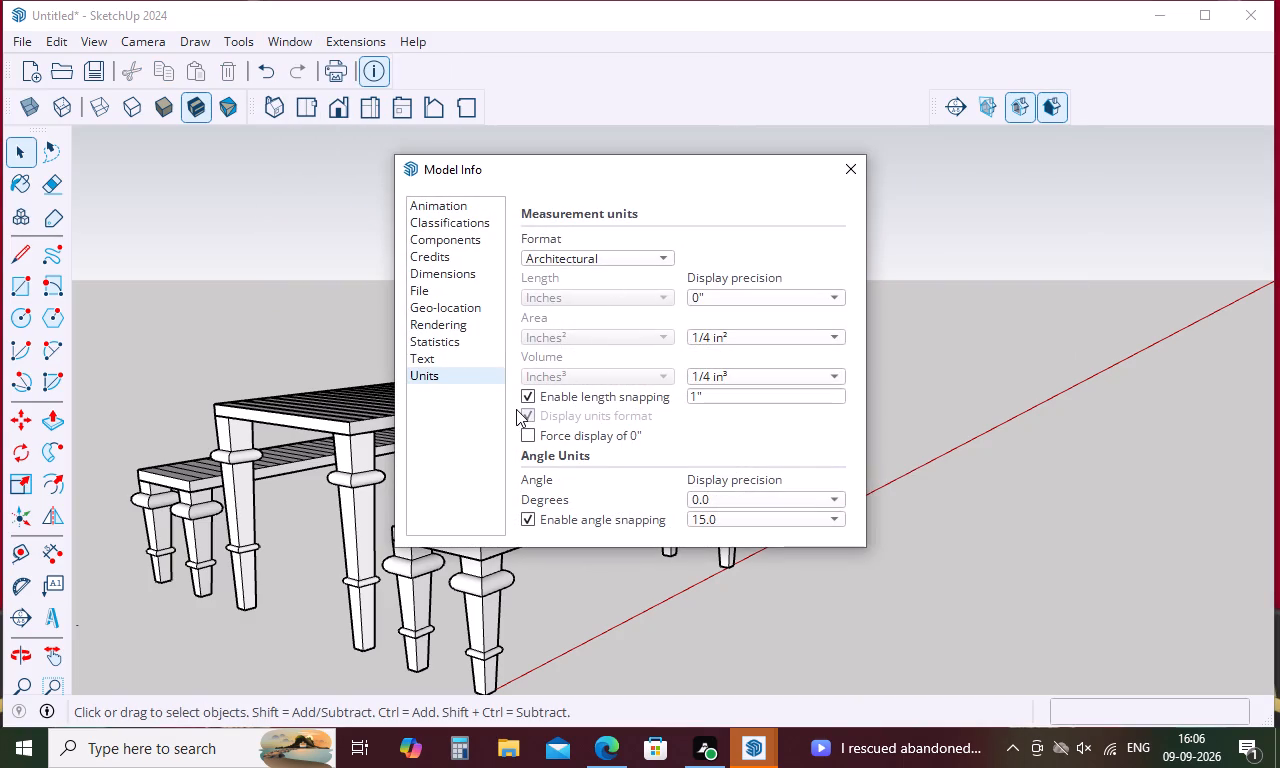
left_click(644, 258)
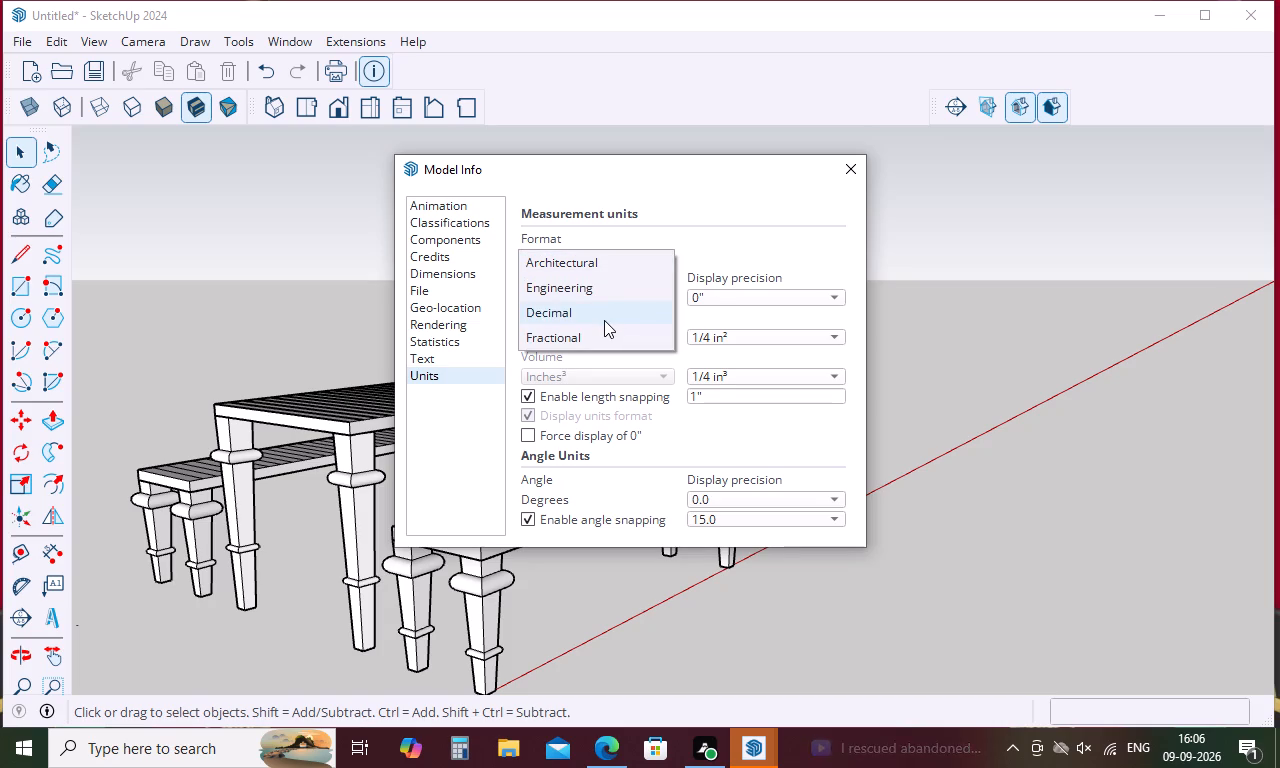
left_click(604, 320)
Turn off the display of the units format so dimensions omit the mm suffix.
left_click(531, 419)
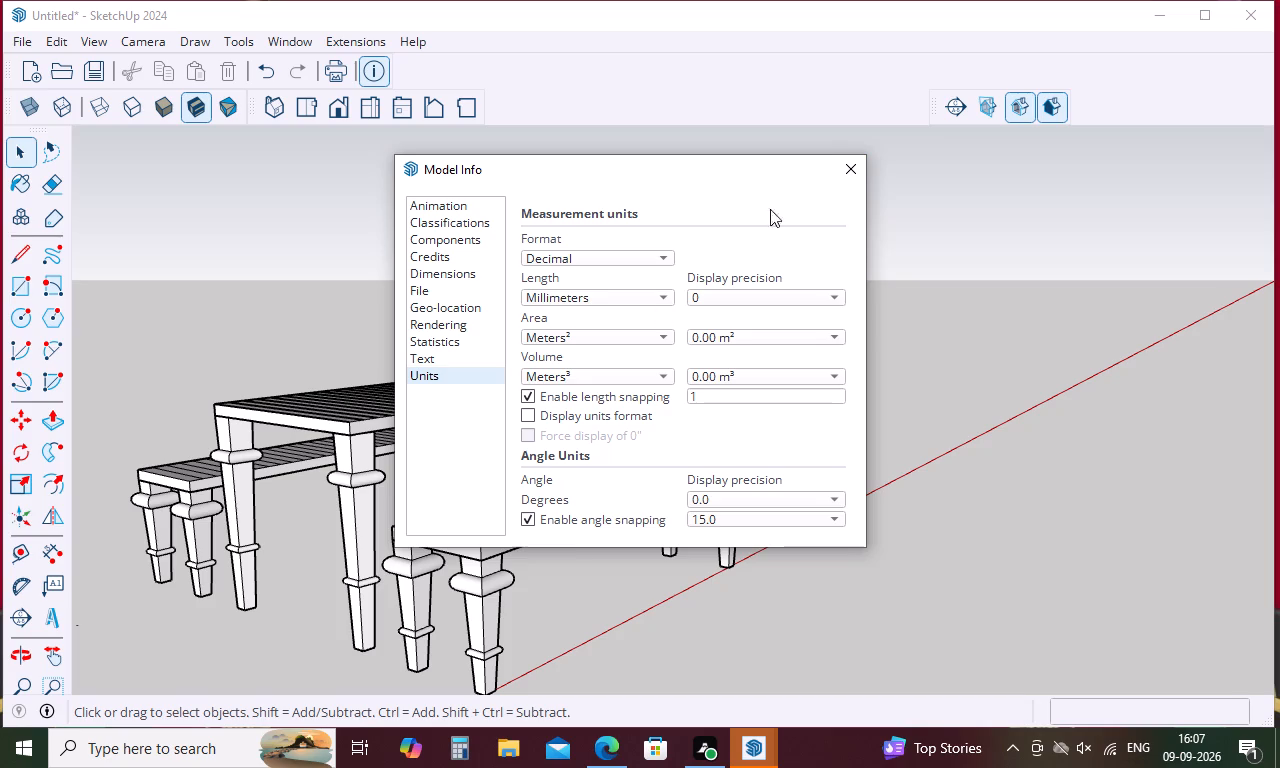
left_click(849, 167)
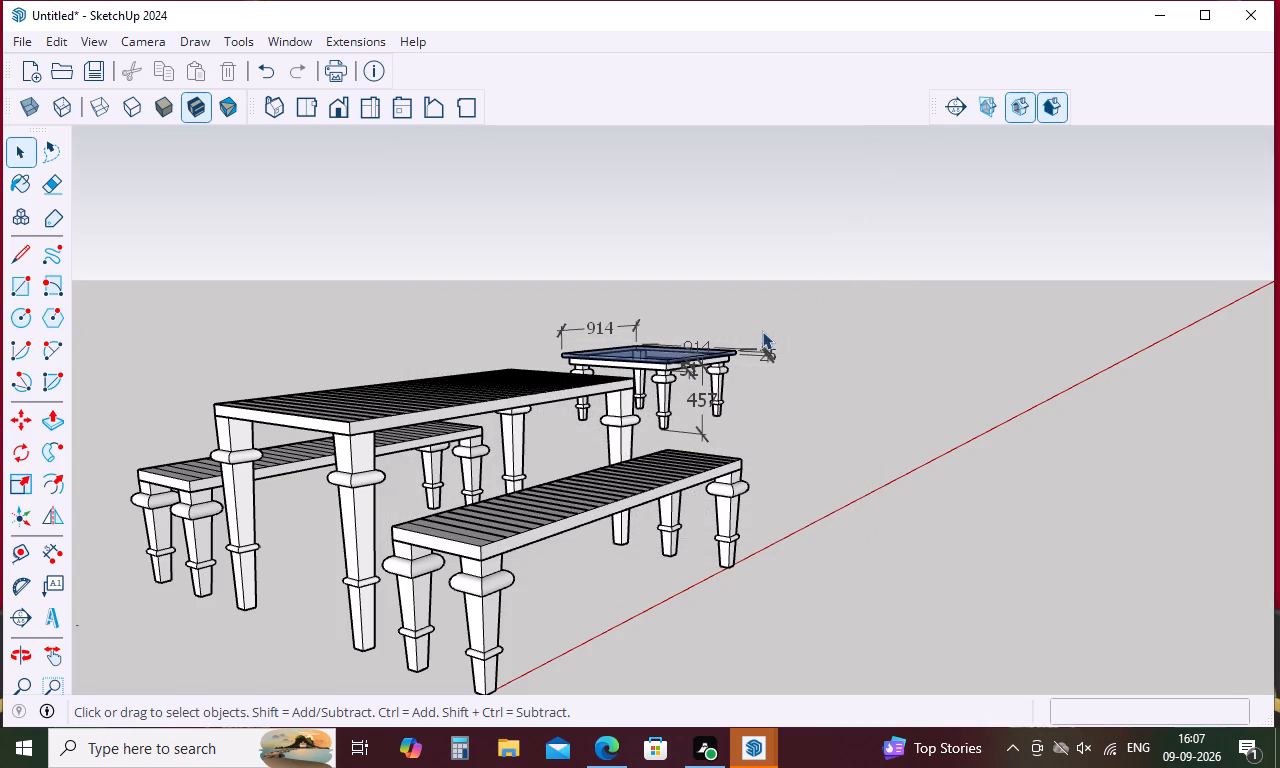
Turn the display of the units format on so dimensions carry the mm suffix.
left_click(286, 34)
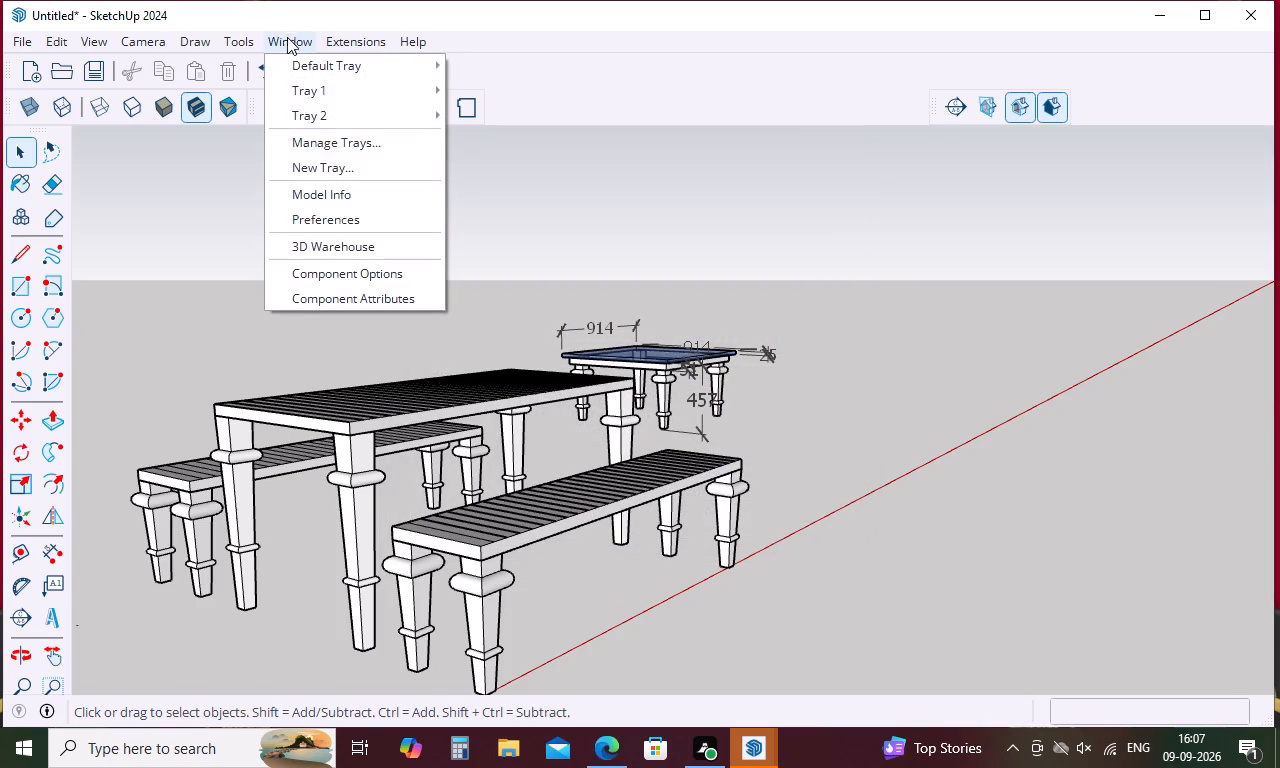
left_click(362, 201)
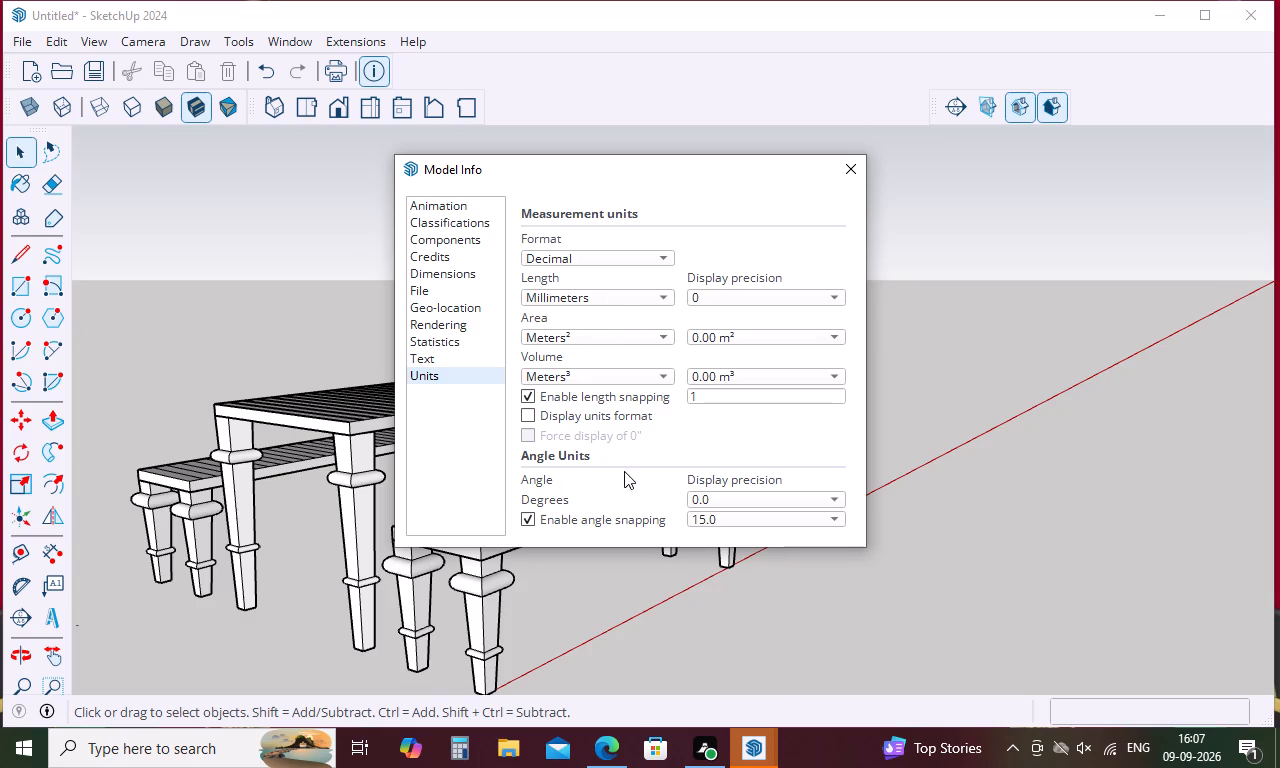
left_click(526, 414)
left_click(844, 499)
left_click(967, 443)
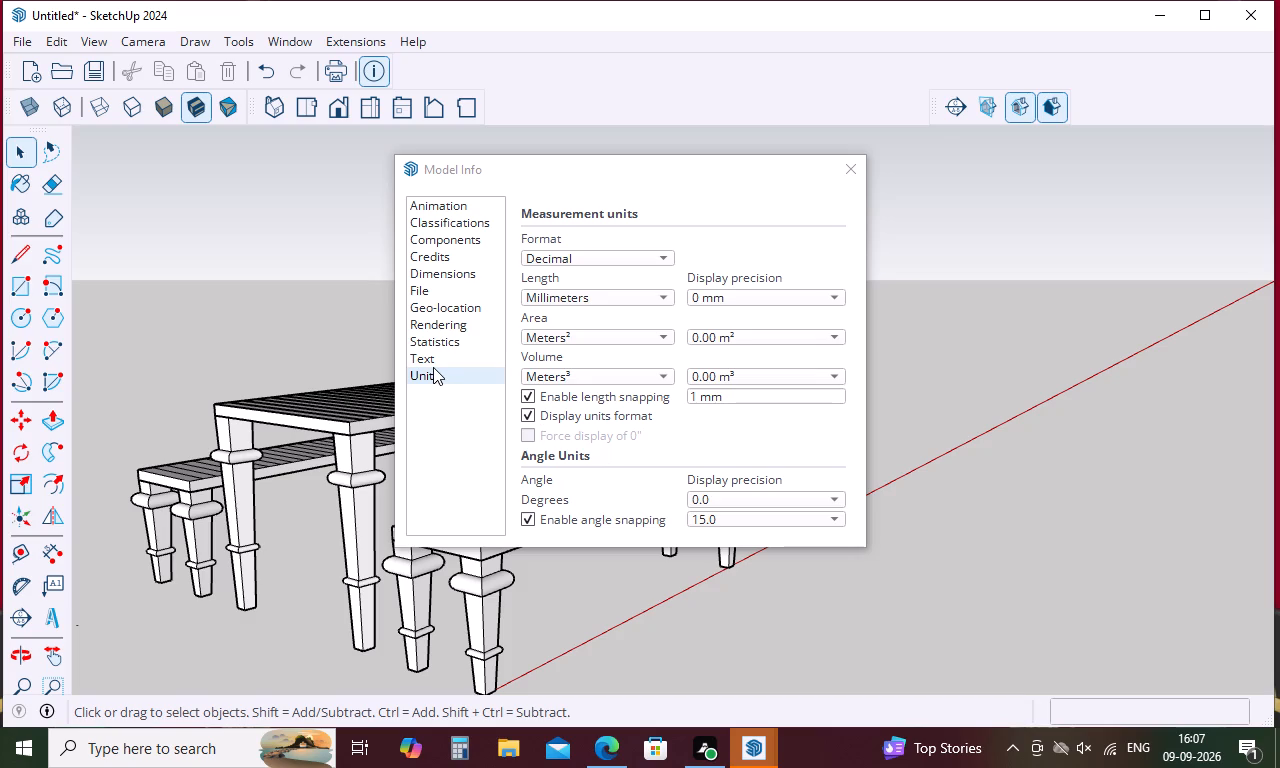
Review the model's dimension settings and the expert dimension settings.
left_click(476, 269)
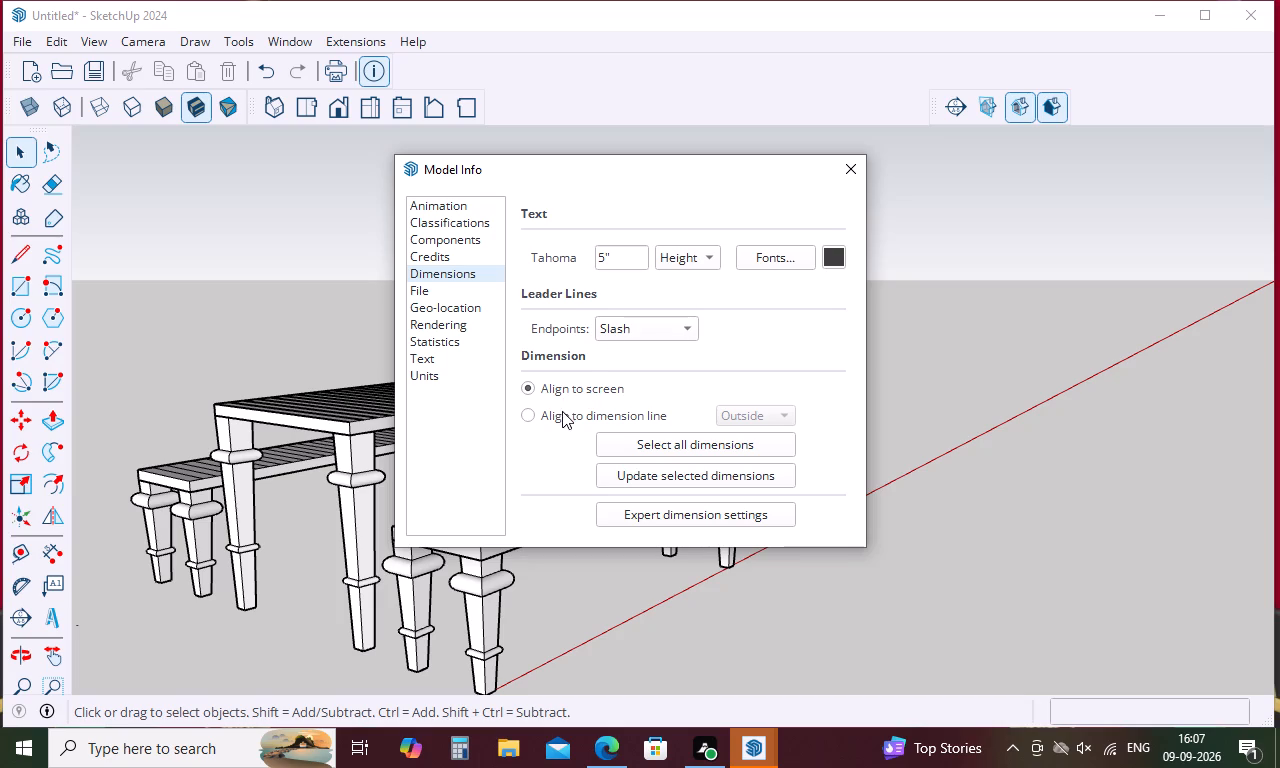
left_click(632, 520)
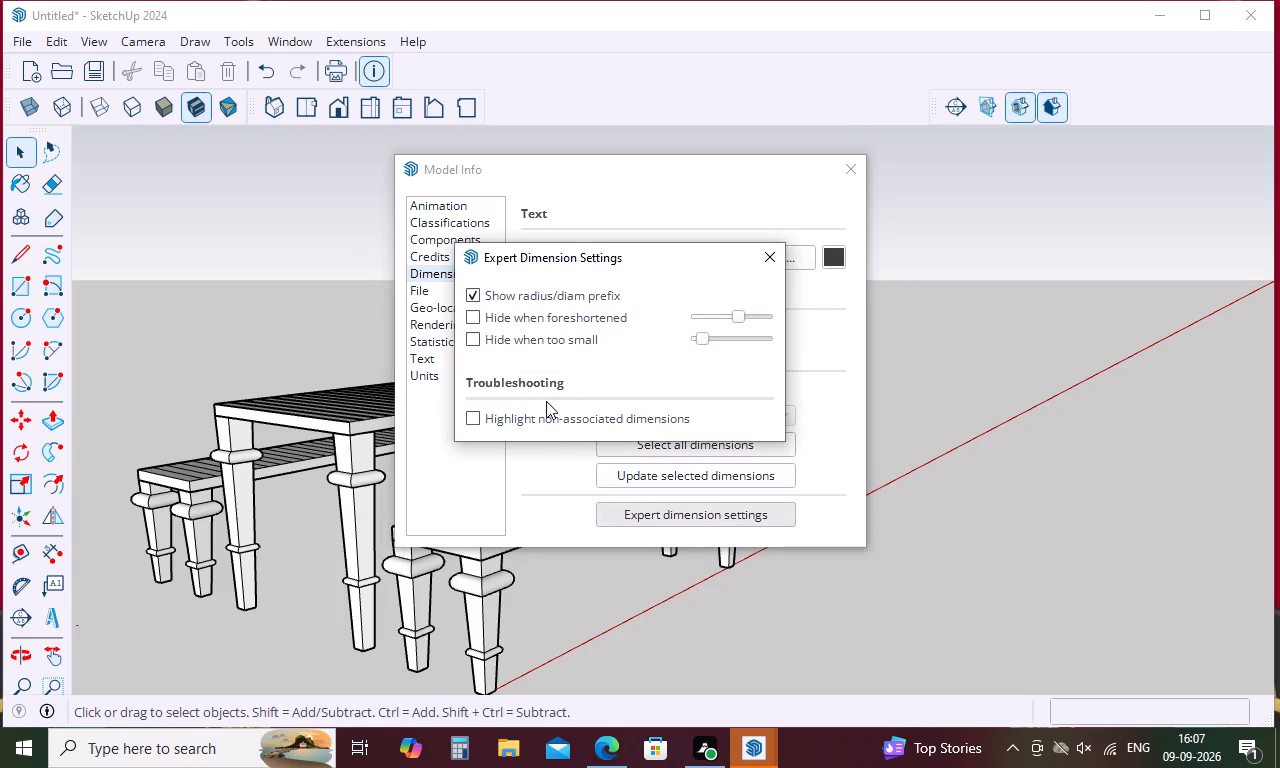
left_click(1086, 357)
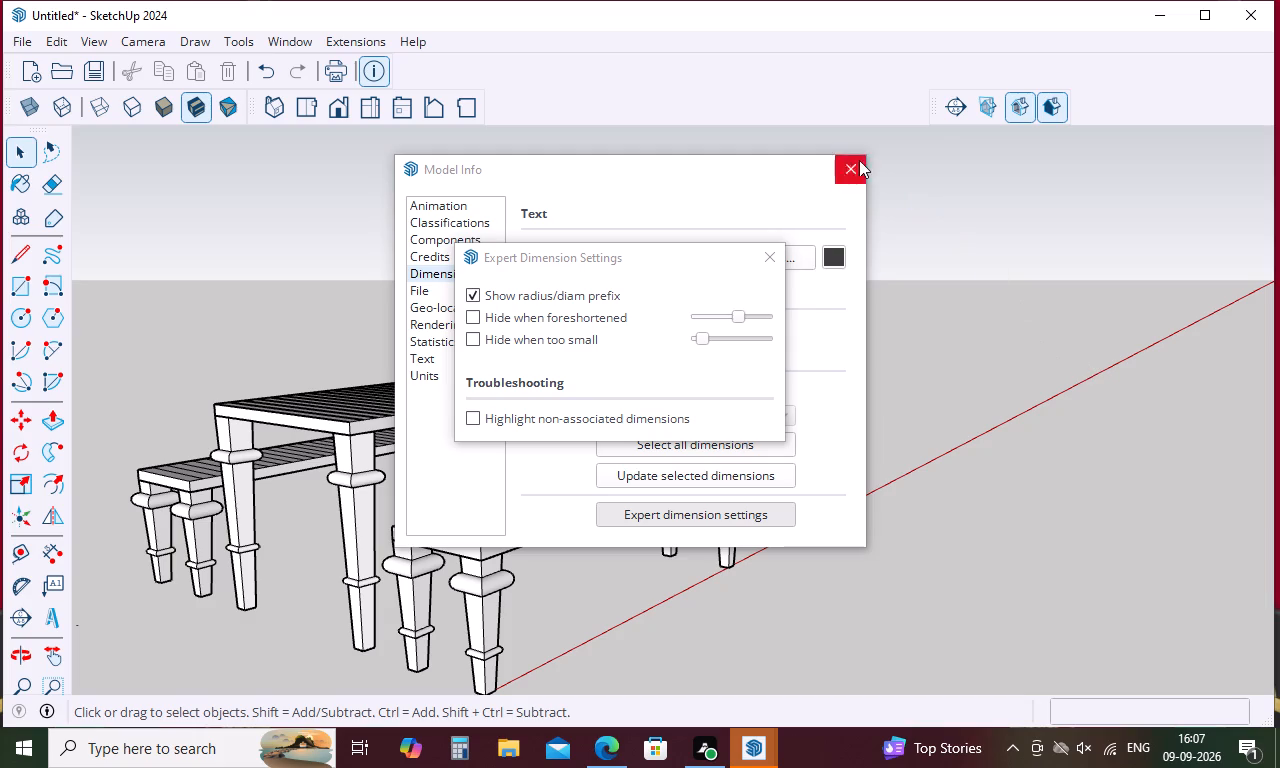
left_click(859, 160)
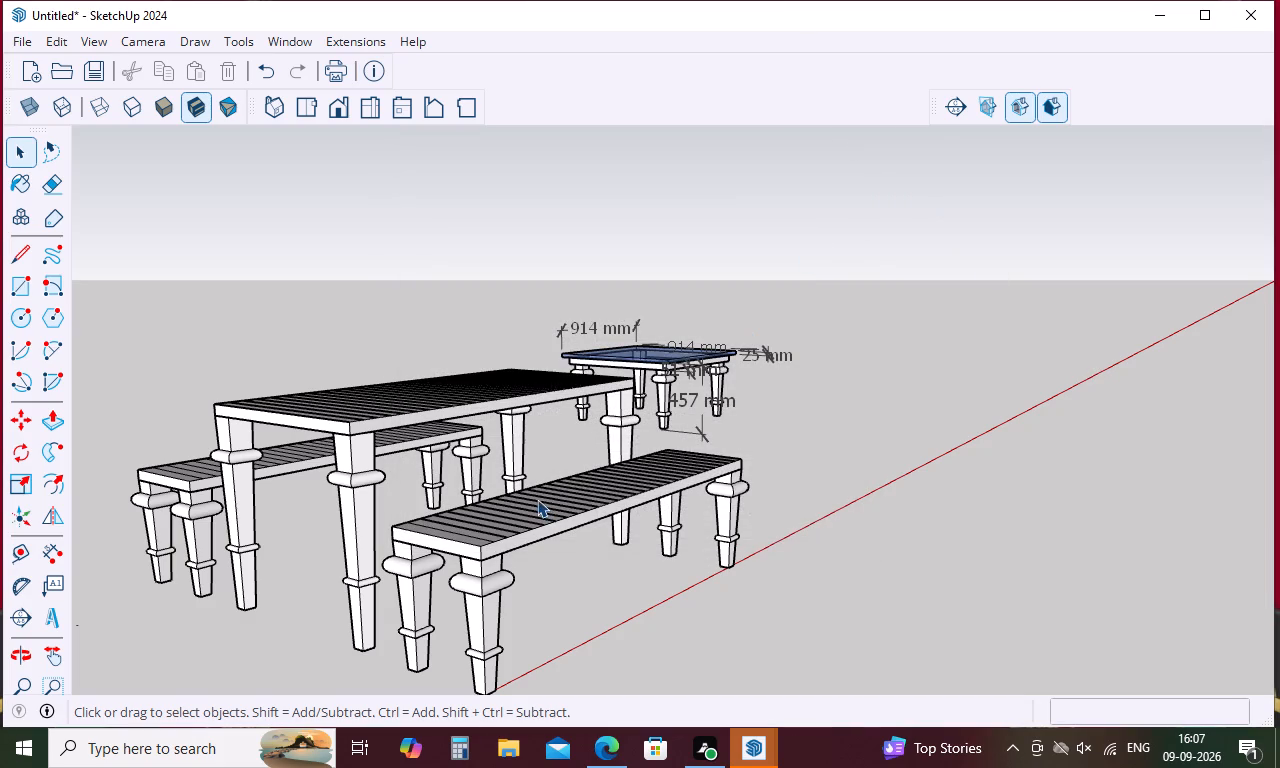
Dimension the width of the near slatted bench's top along its far short edge.
left_click(20, 541)
left_click(42, 548)
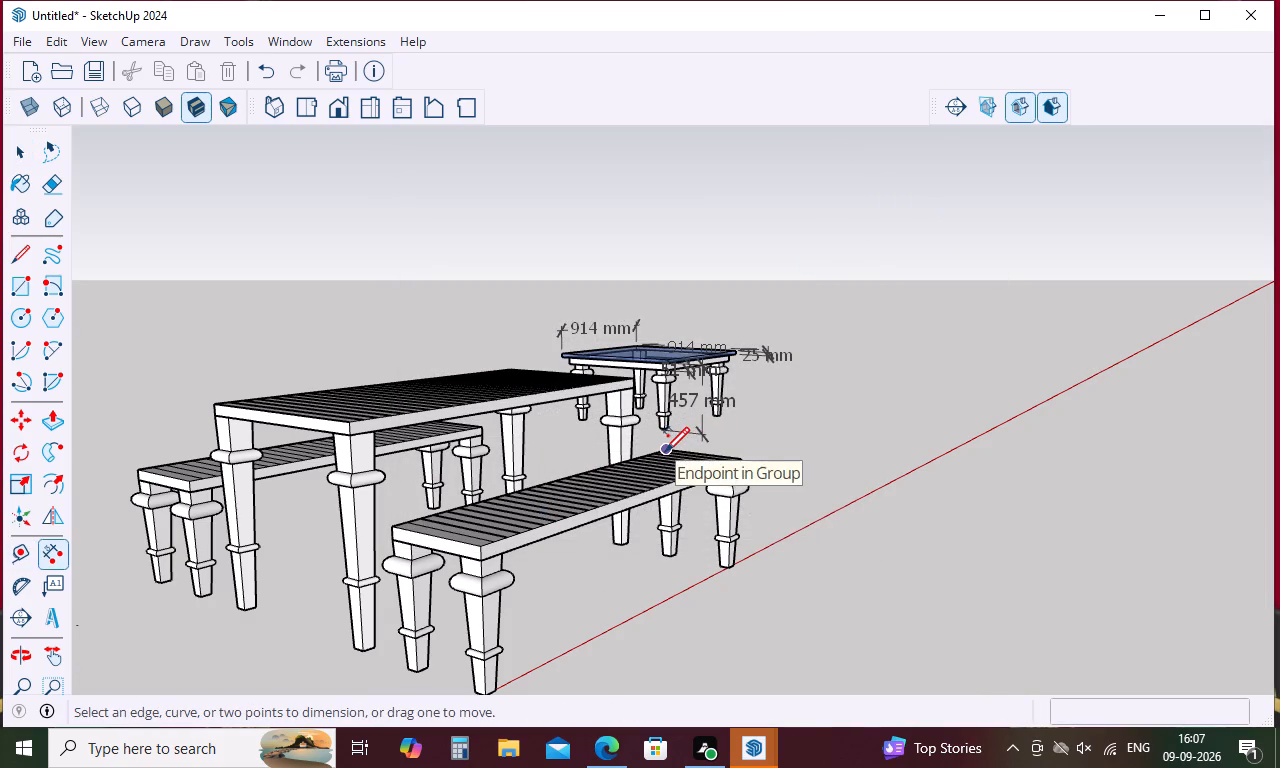
scroll(670, 443, "up", 8)
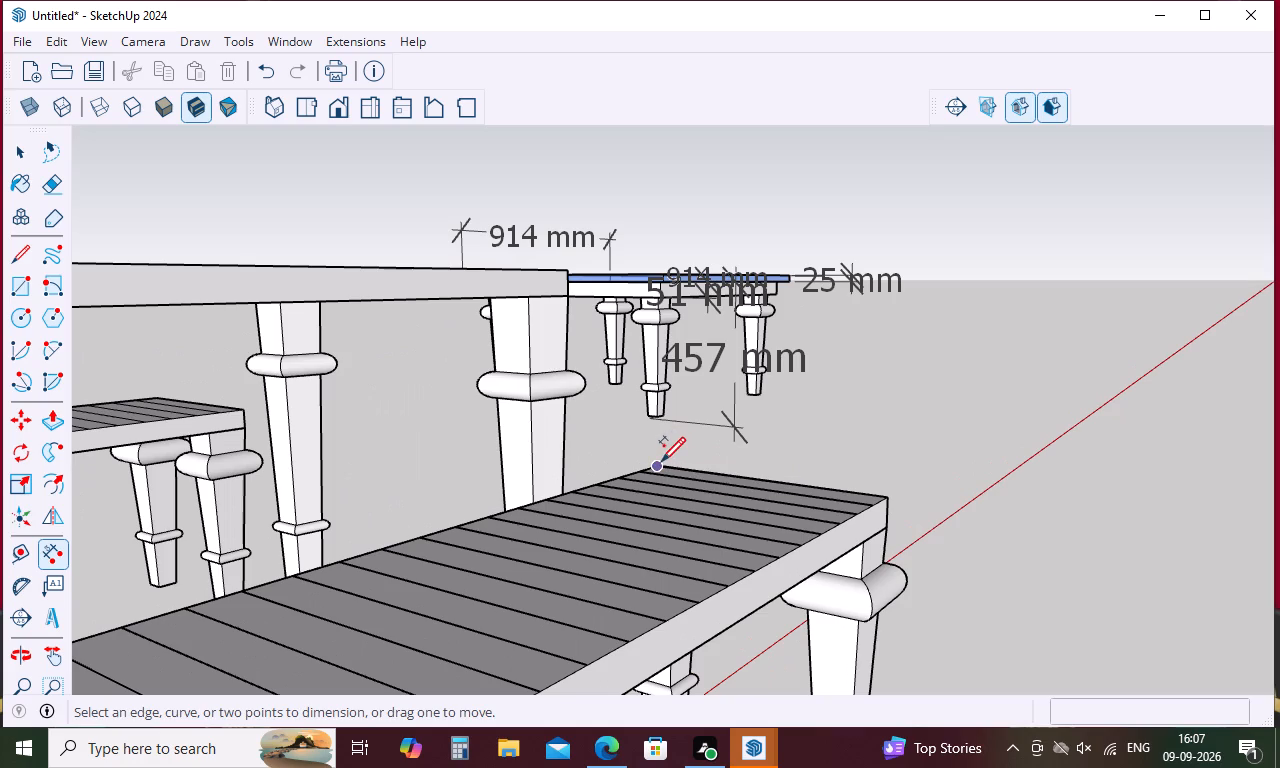
left_click(661, 460)
left_click(890, 498)
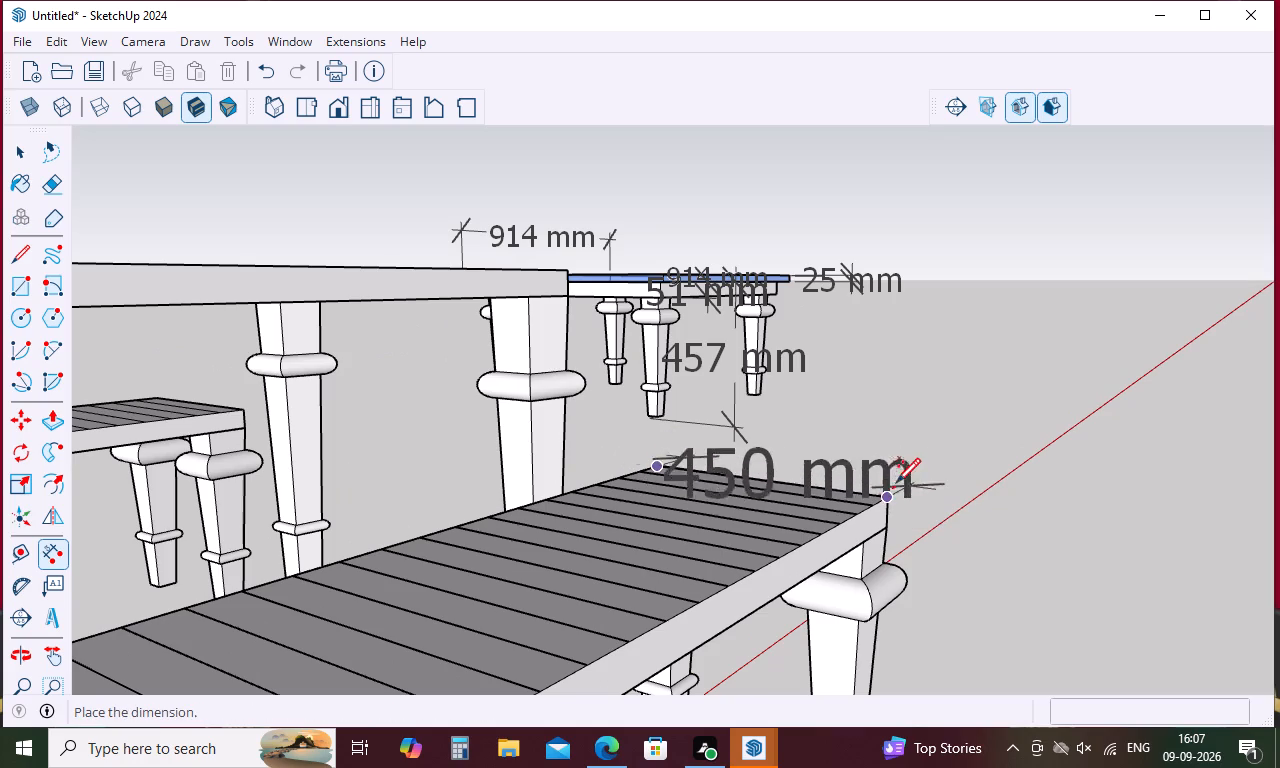
left_click(929, 434)
Dimension the near bench's height from the underside of its seat to the foot of its front leg.
scroll(944, 376, "down", 9)
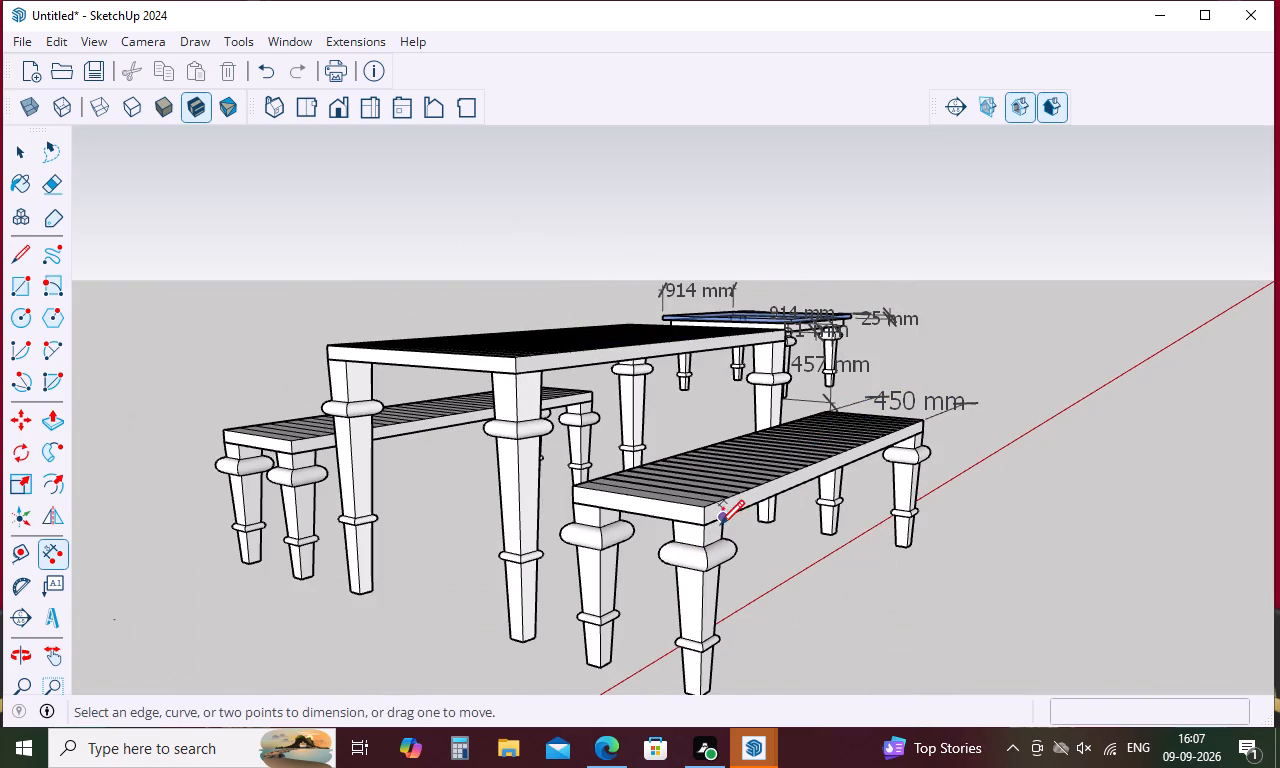
middle_click_drag(723, 520, 728, 394)
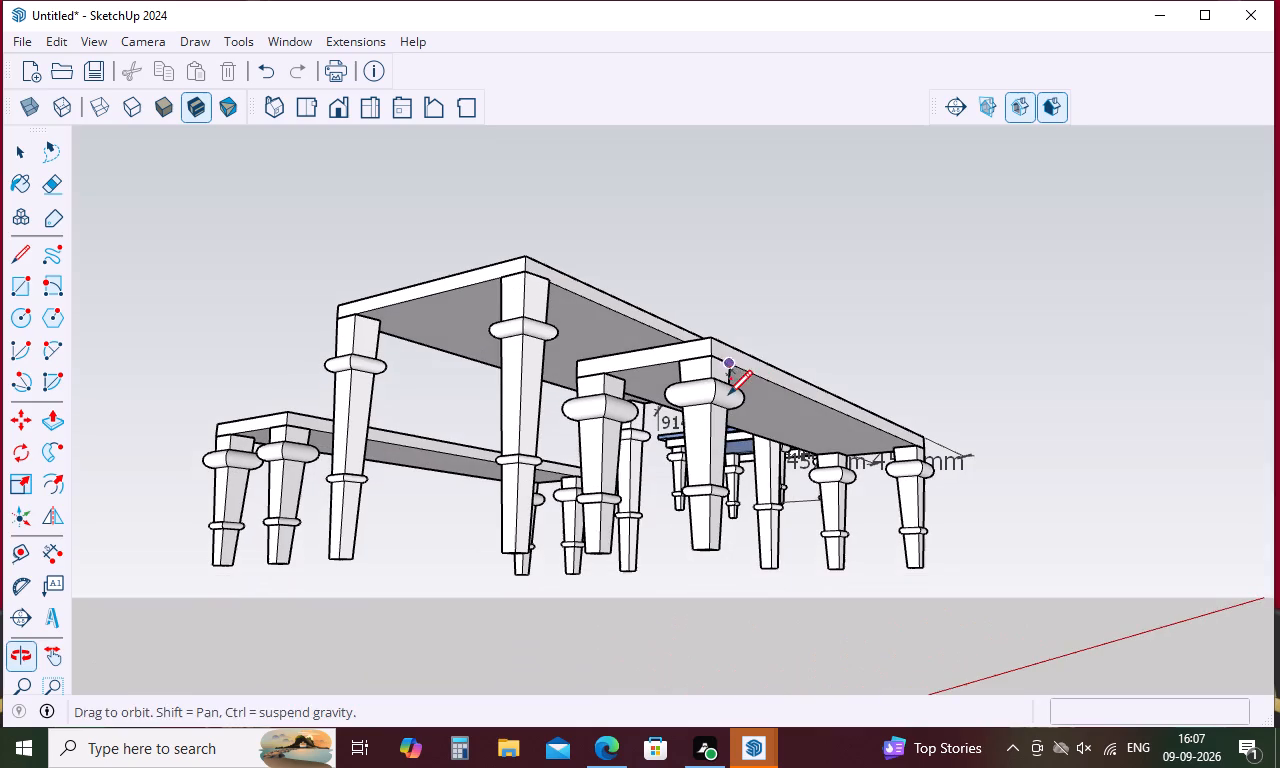
left_click(728, 366)
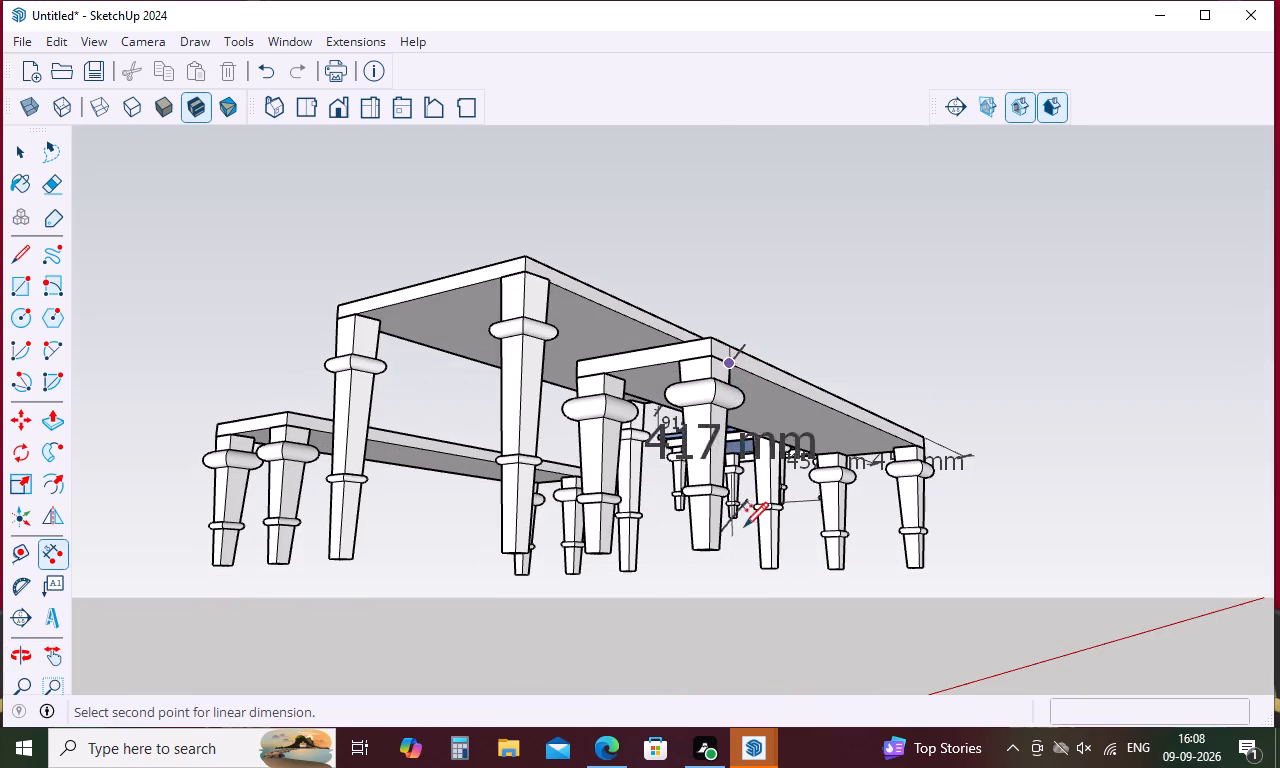
left_click(719, 553)
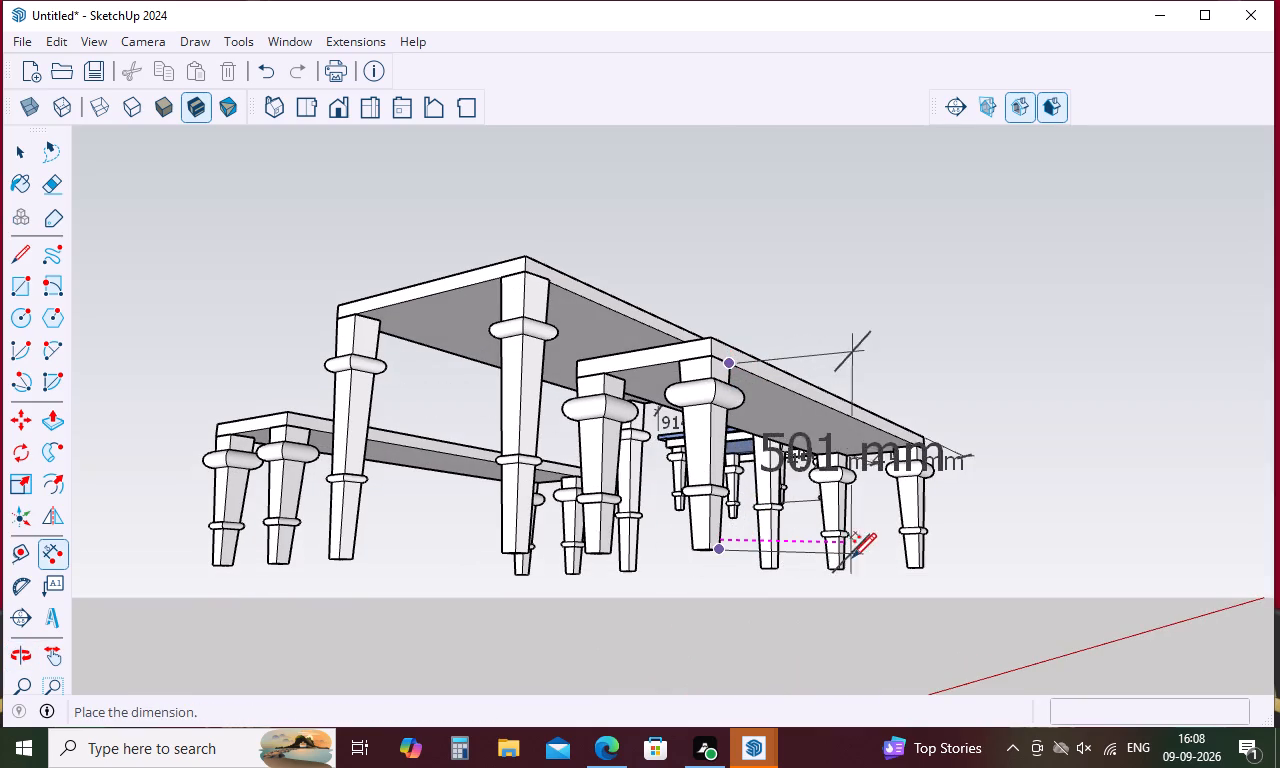
left_click(871, 558)
Dimension the slatted table's leg height from the underside of the tabletop to the foot of the front leg.
middle_click_drag(822, 491, 841, 594)
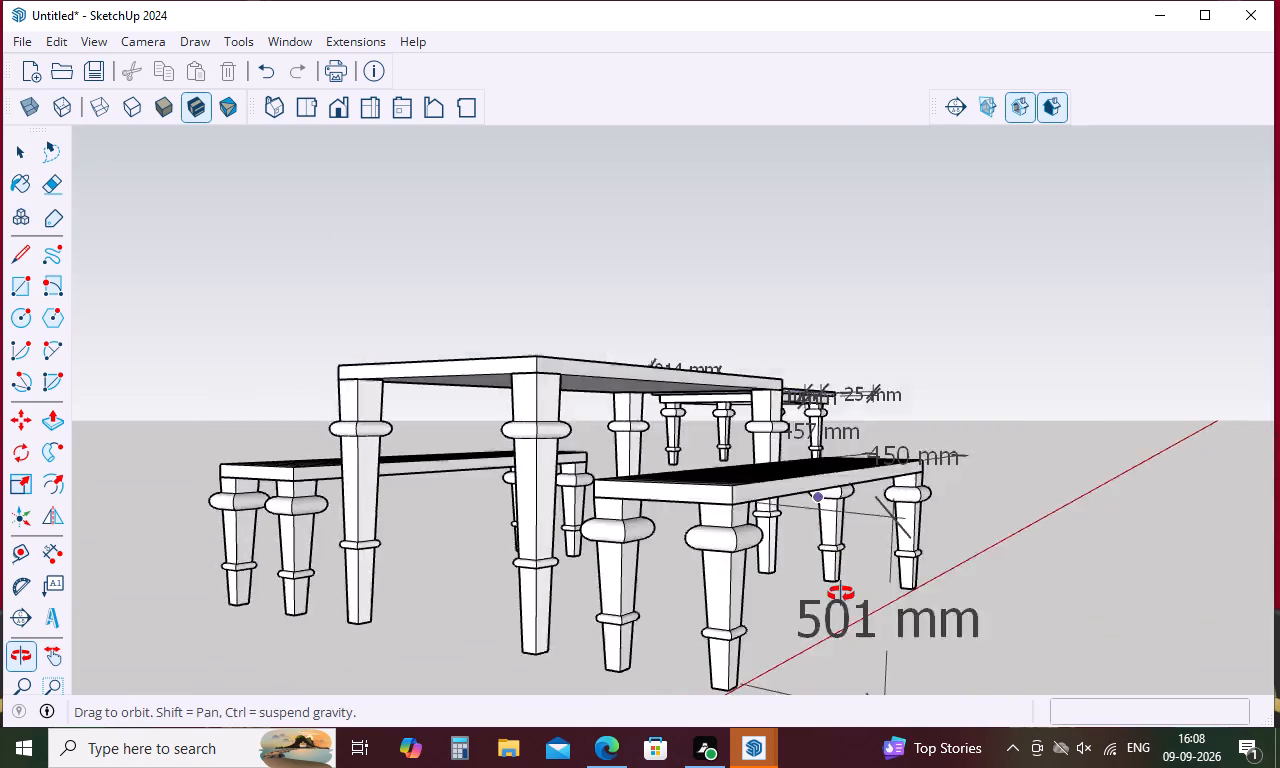
middle_click_drag(841, 594, 1027, 555)
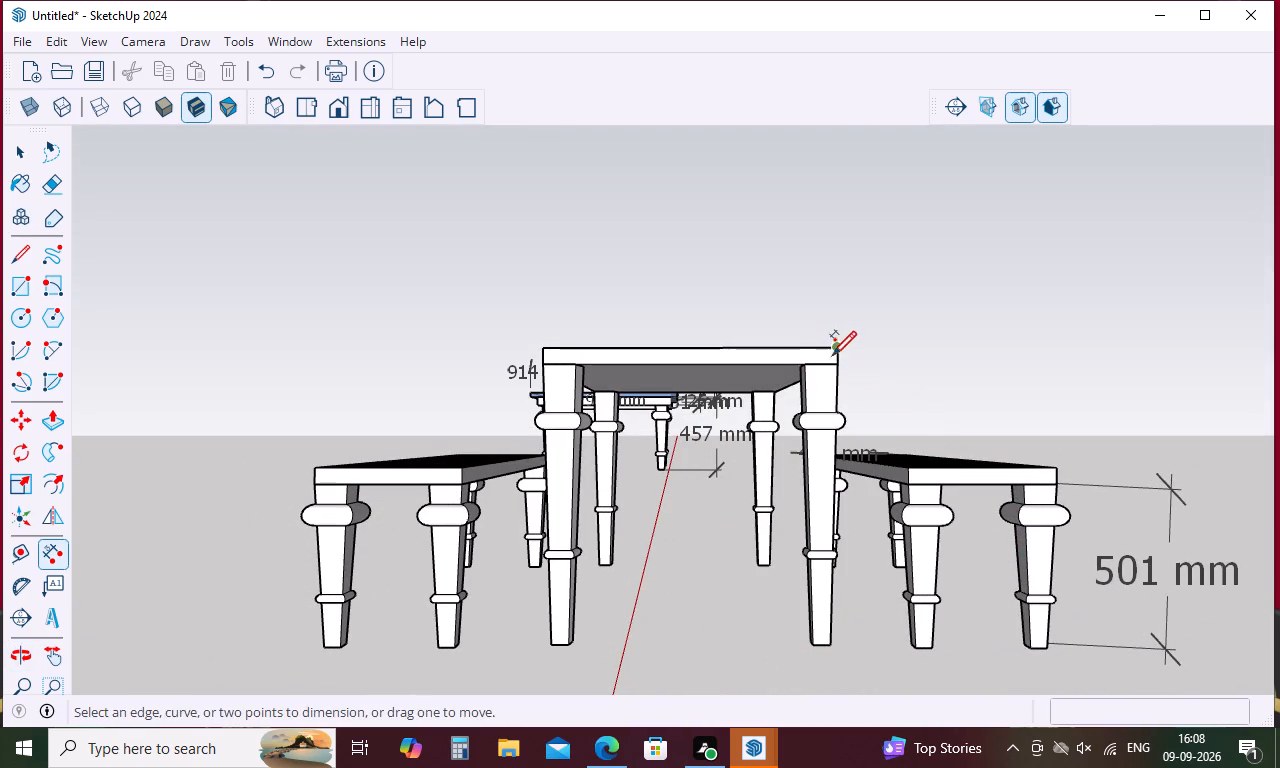
left_click(835, 360)
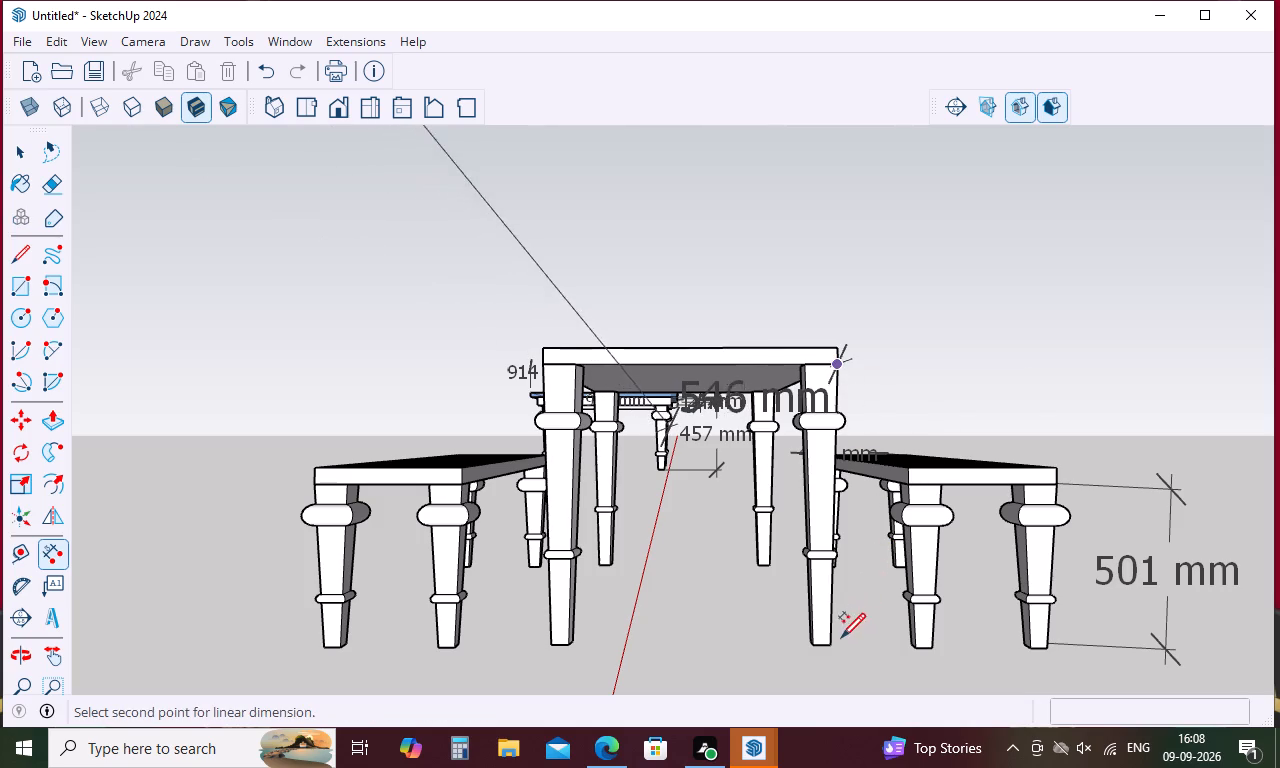
key("space")
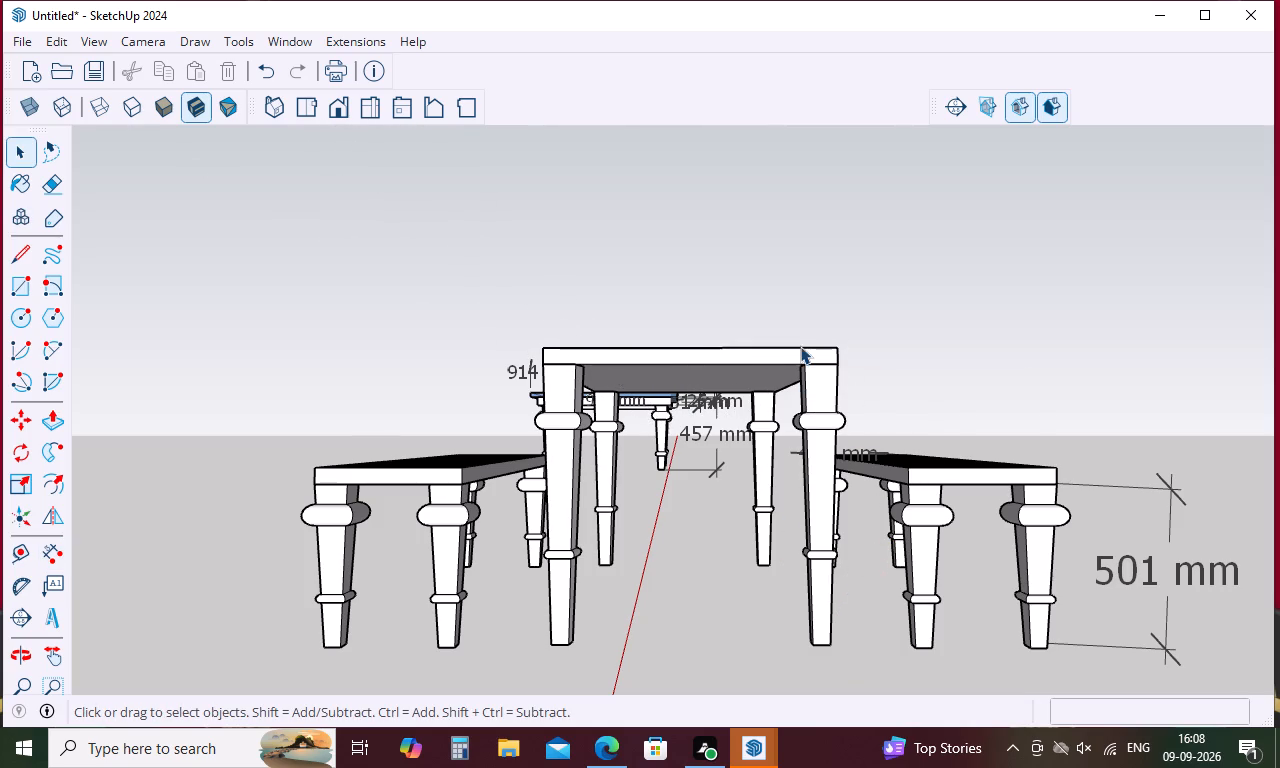
left_click(48, 551)
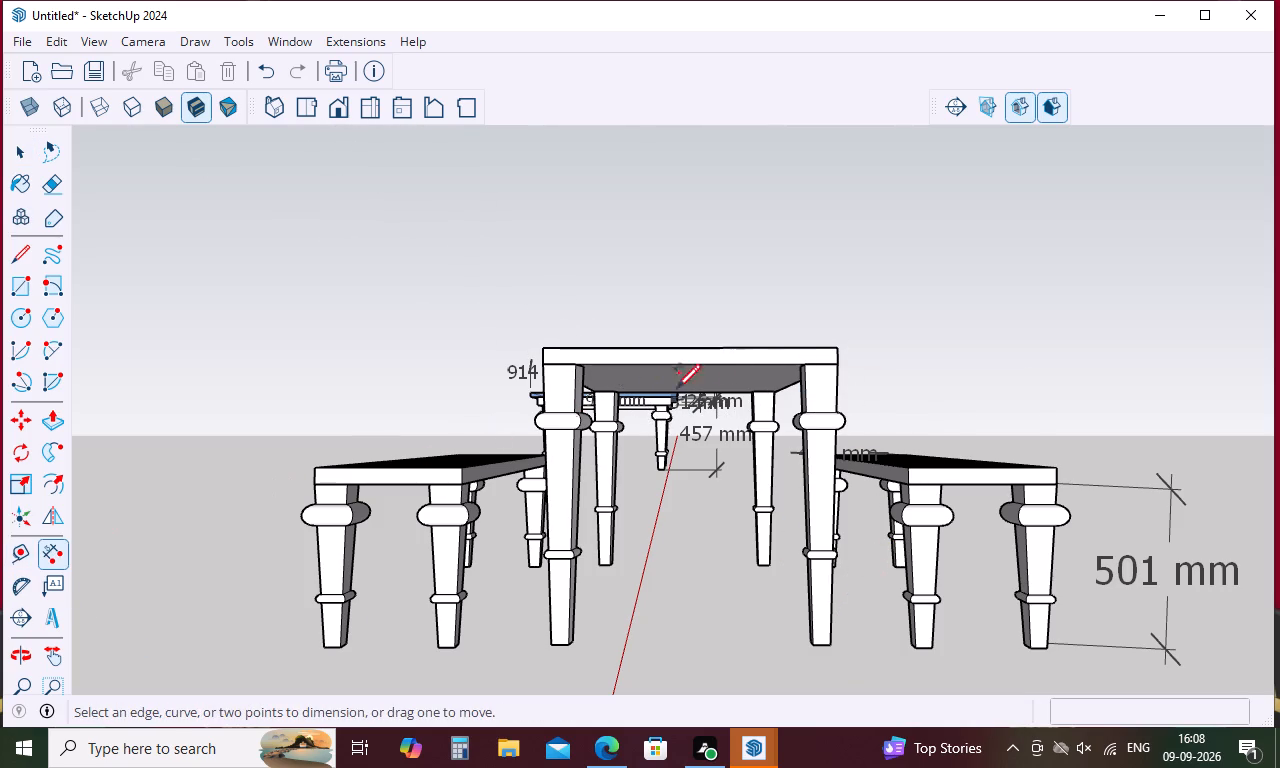
left_click(799, 361)
left_click(815, 649)
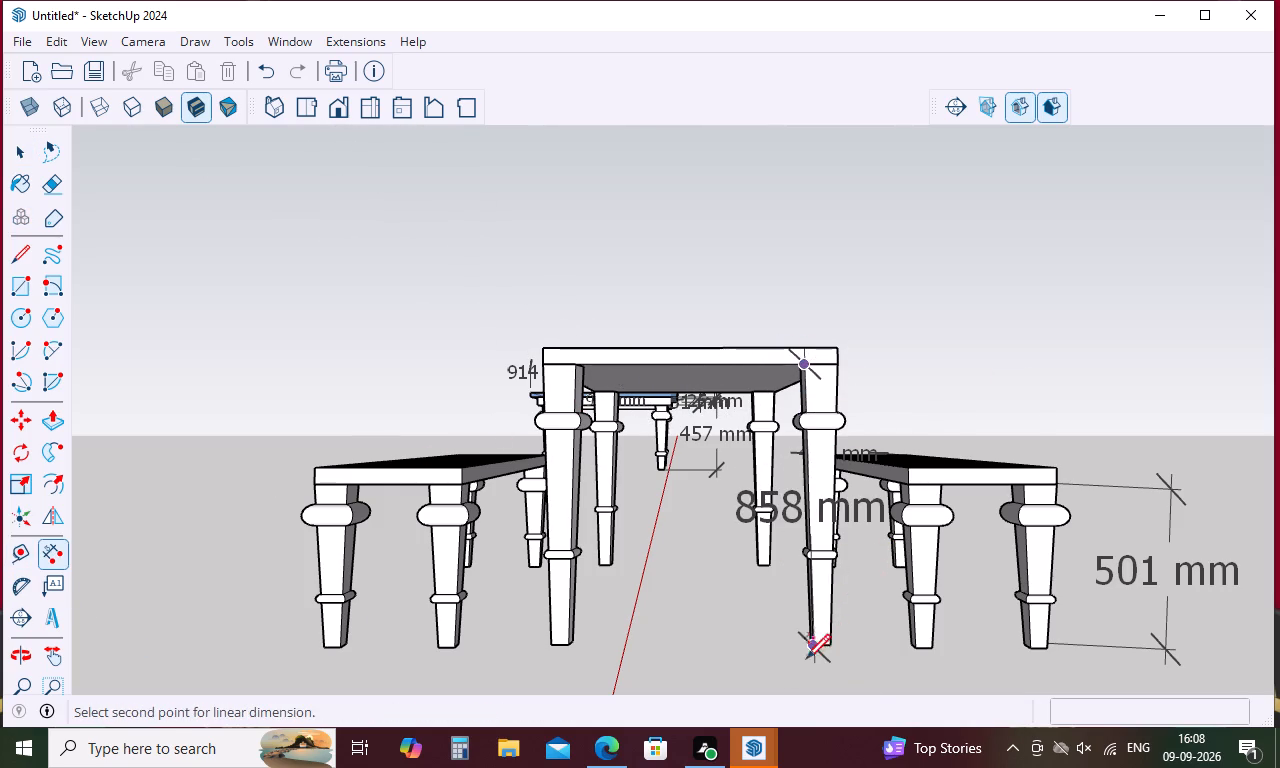
left_click(705, 671)
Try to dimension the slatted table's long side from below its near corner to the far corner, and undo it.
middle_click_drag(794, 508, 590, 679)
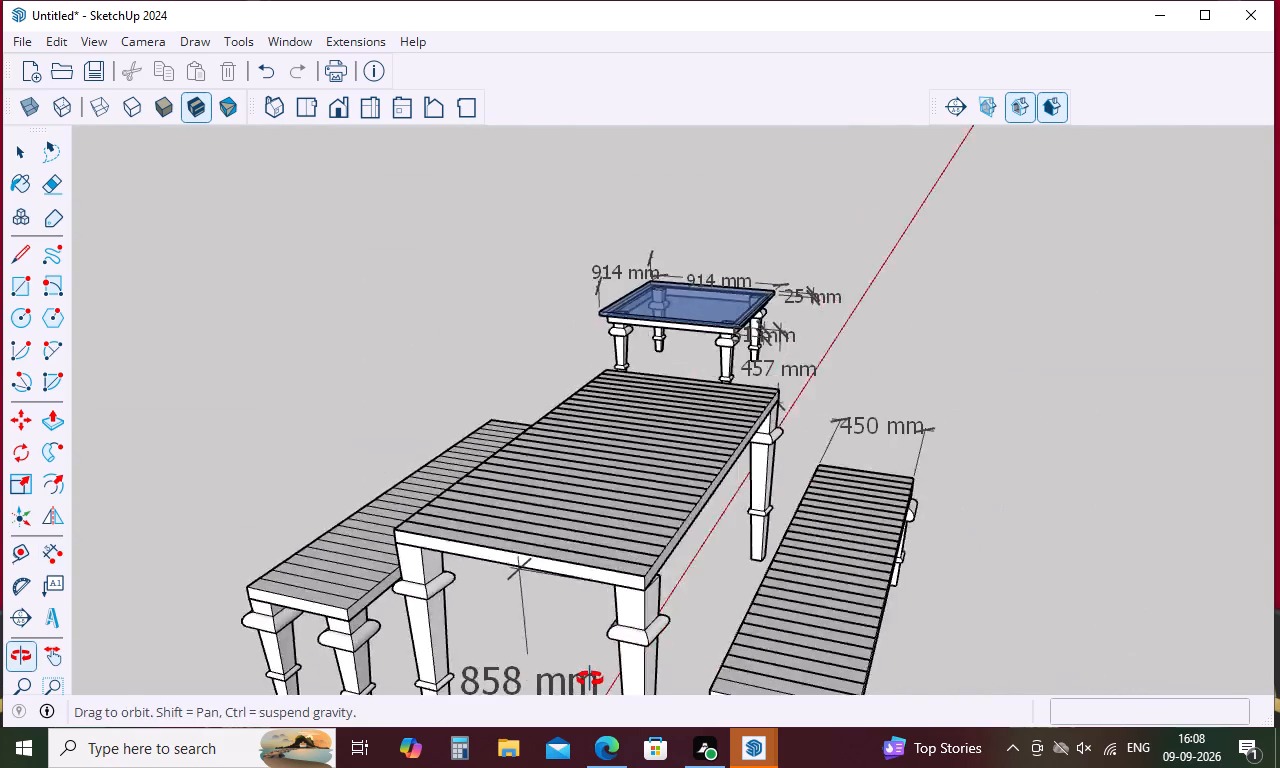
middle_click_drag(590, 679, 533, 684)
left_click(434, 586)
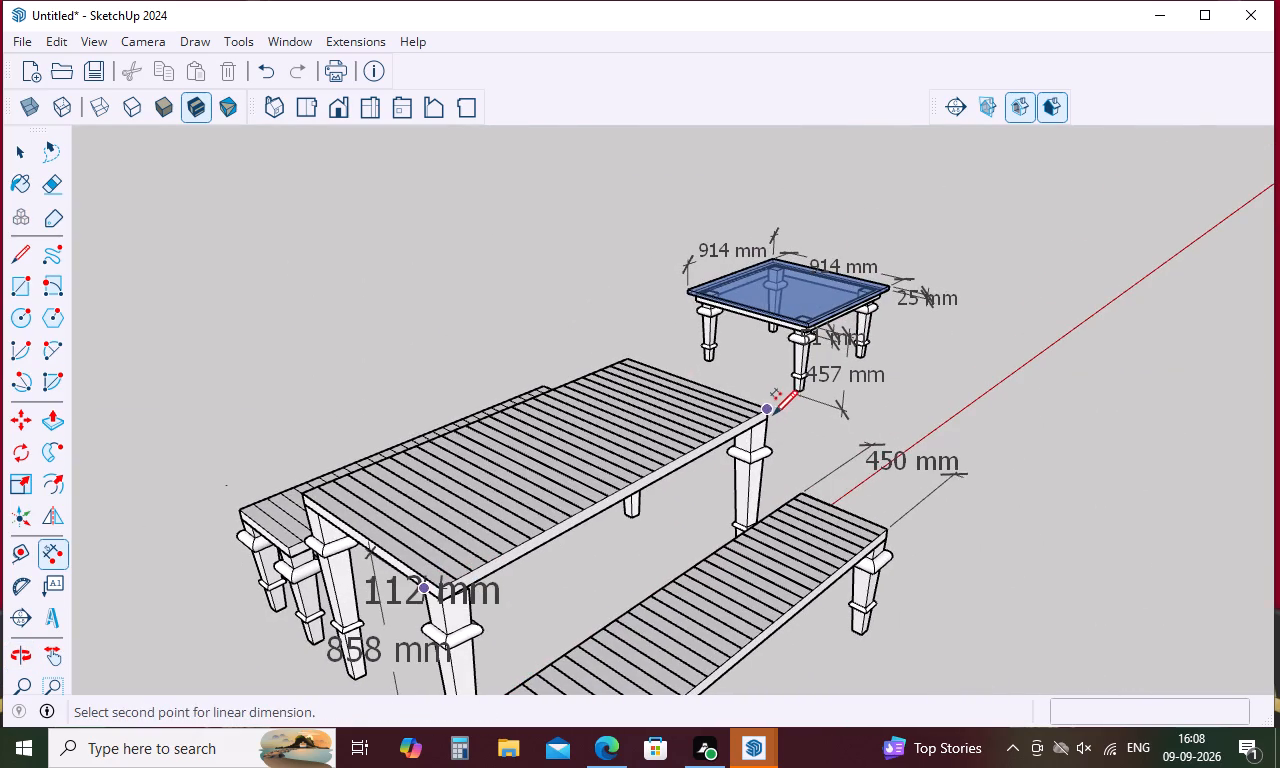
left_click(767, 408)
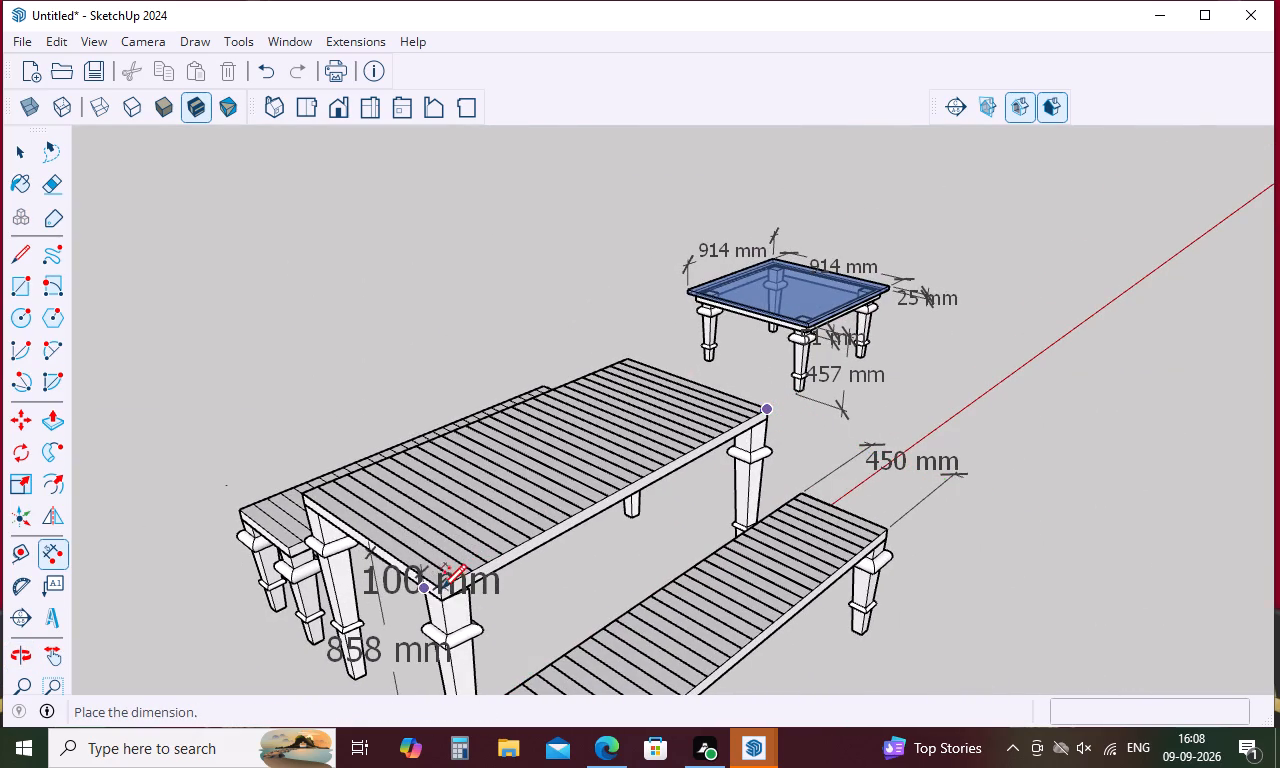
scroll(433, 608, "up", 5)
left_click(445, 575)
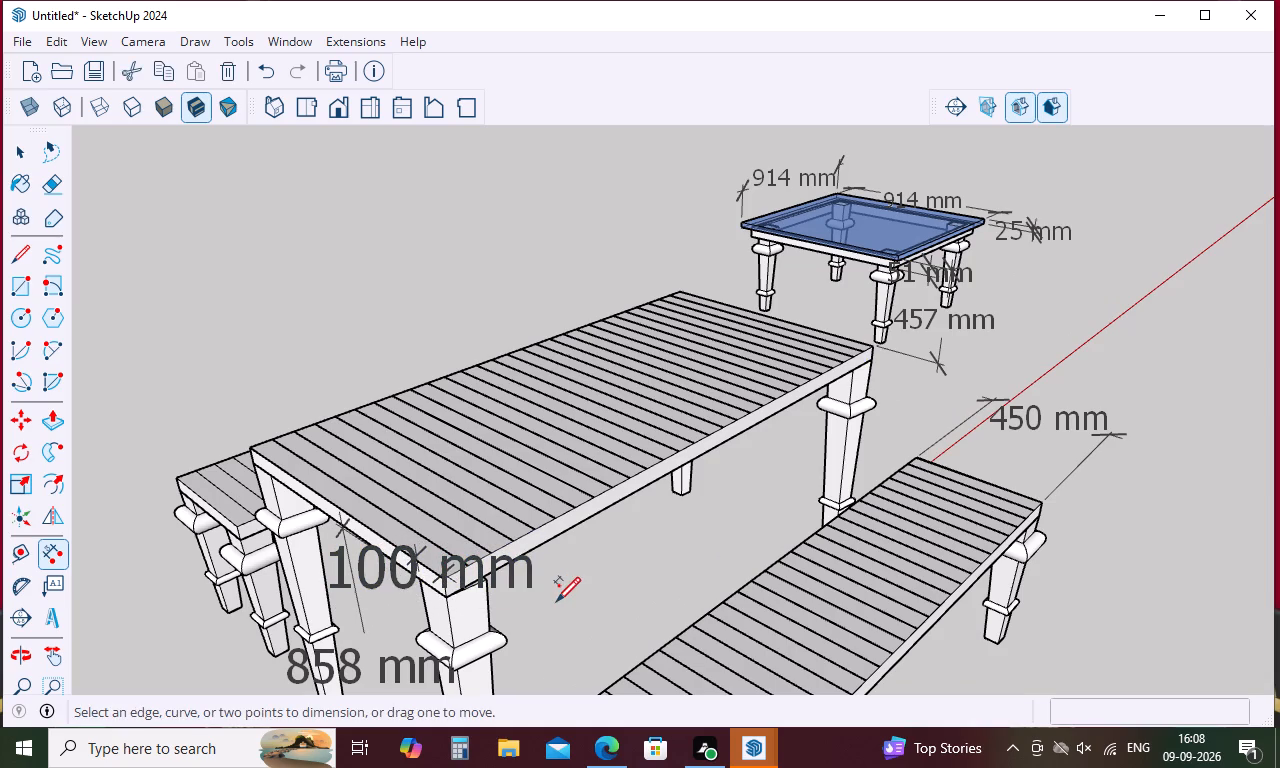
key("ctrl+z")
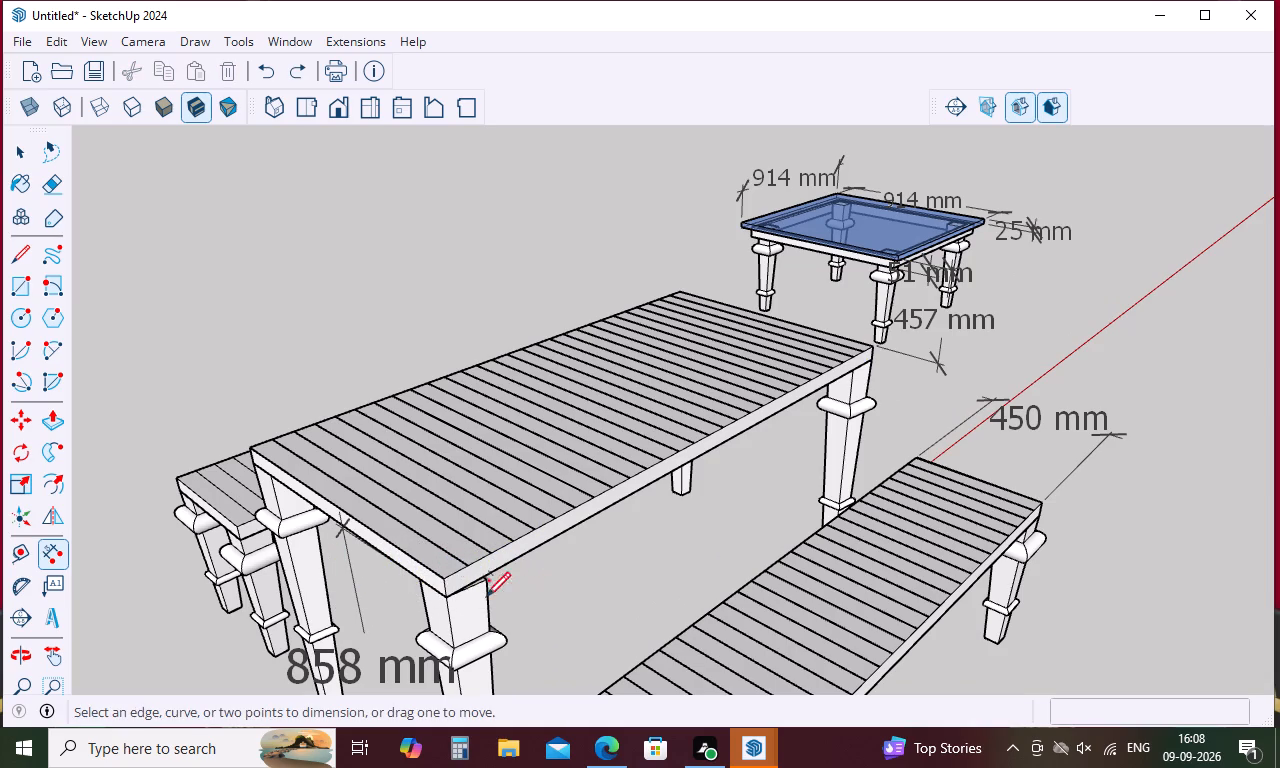
Dimension the slatted table's length between the near and far corners of its long side facing the near bench.
left_click(442, 573)
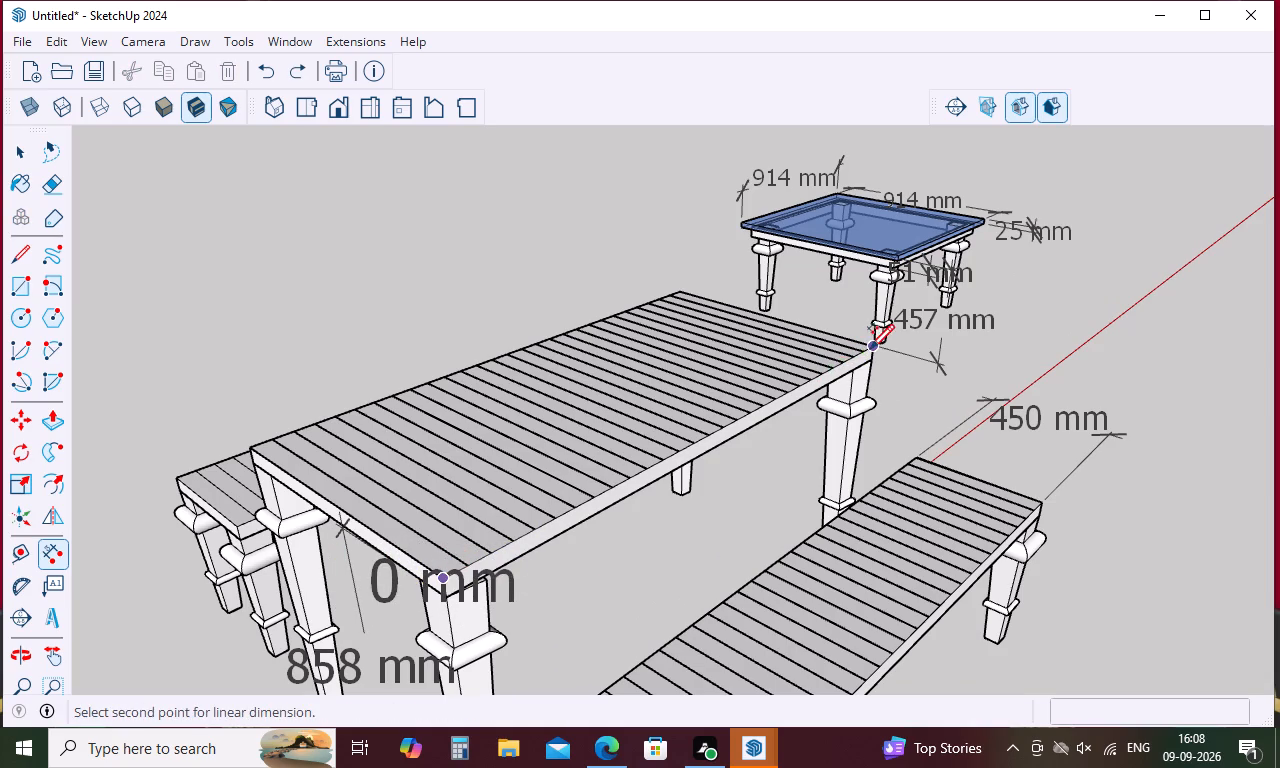
left_click(871, 346)
left_click(929, 385)
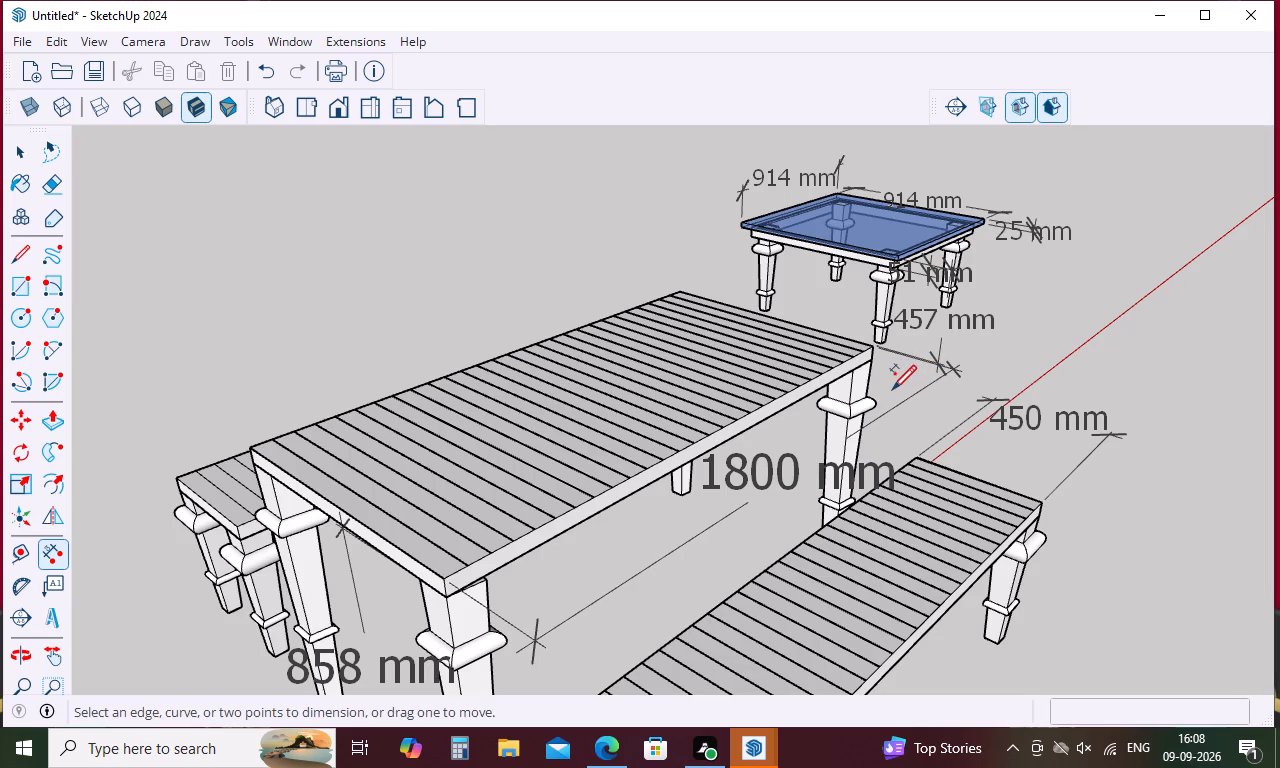
Override the text of the near bench's height dimension to read 500 mm.
scroll(861, 346, "down", 4)
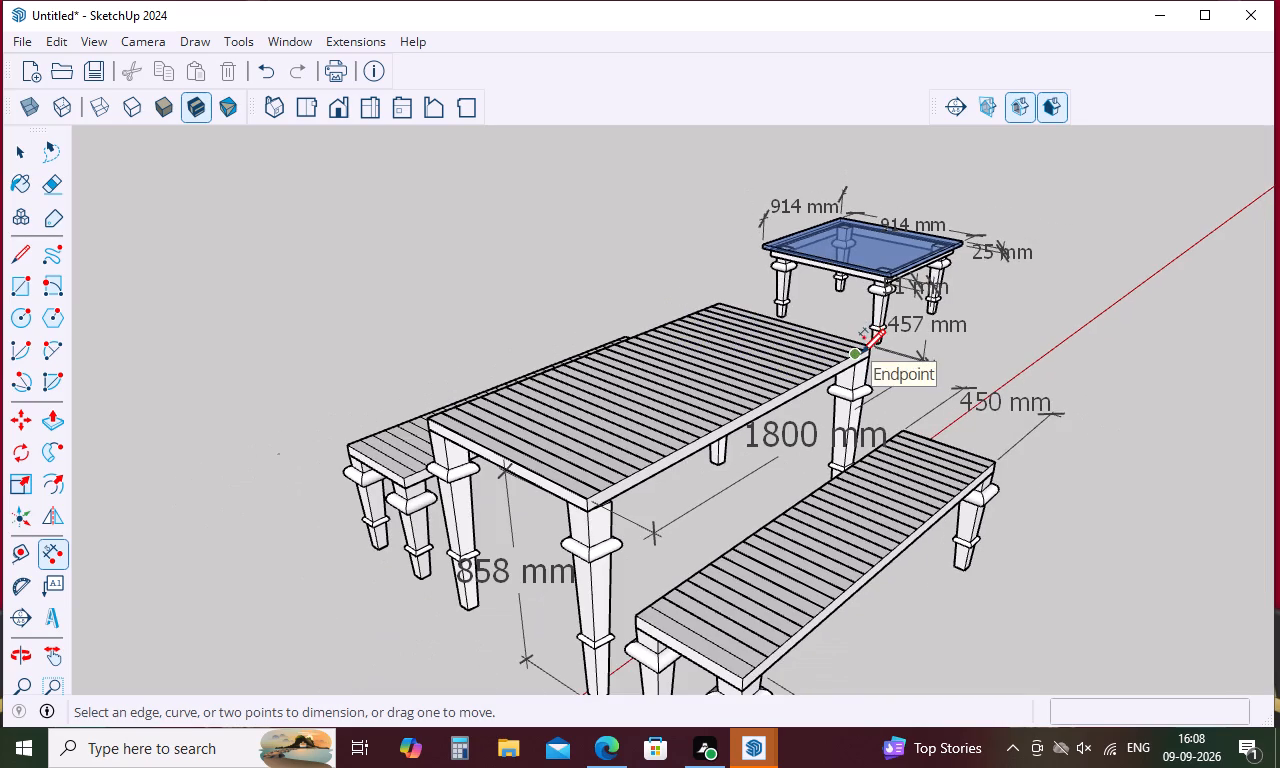
scroll(836, 425, "down", 4)
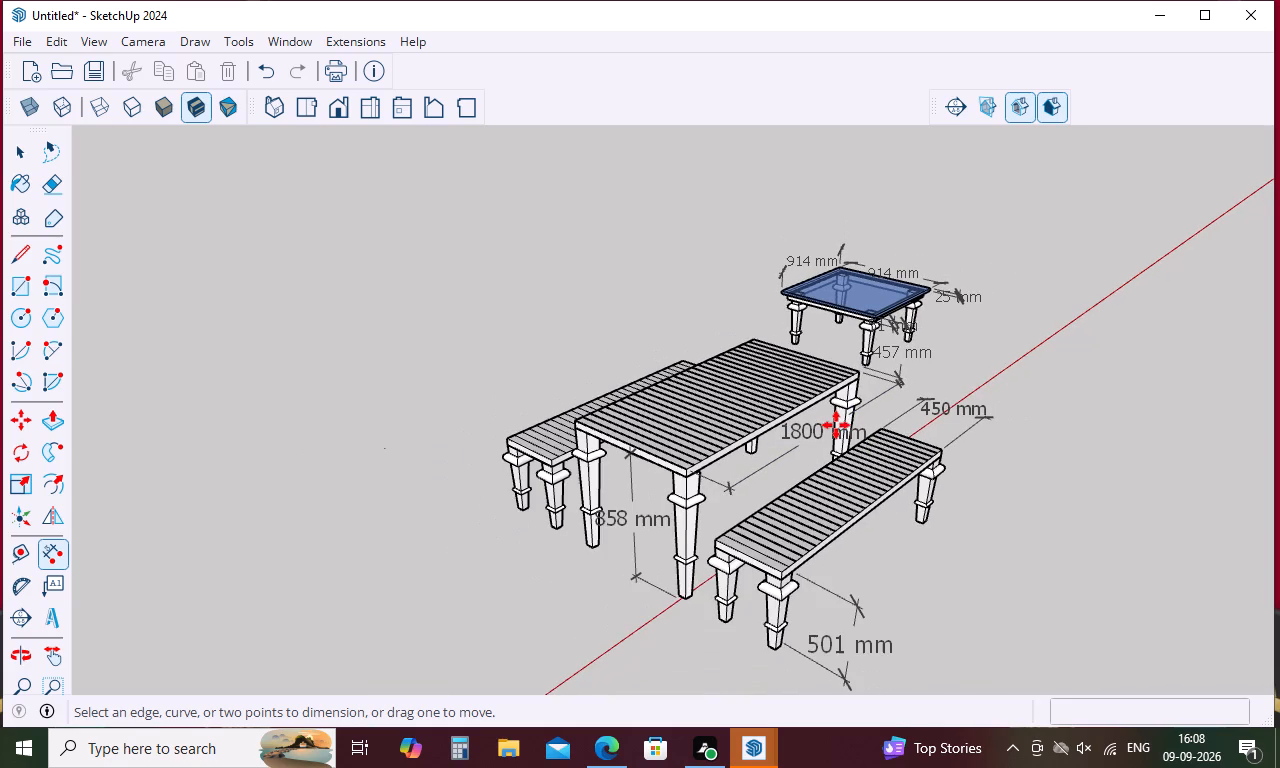
double_click(821, 646)
left_click(833, 652)
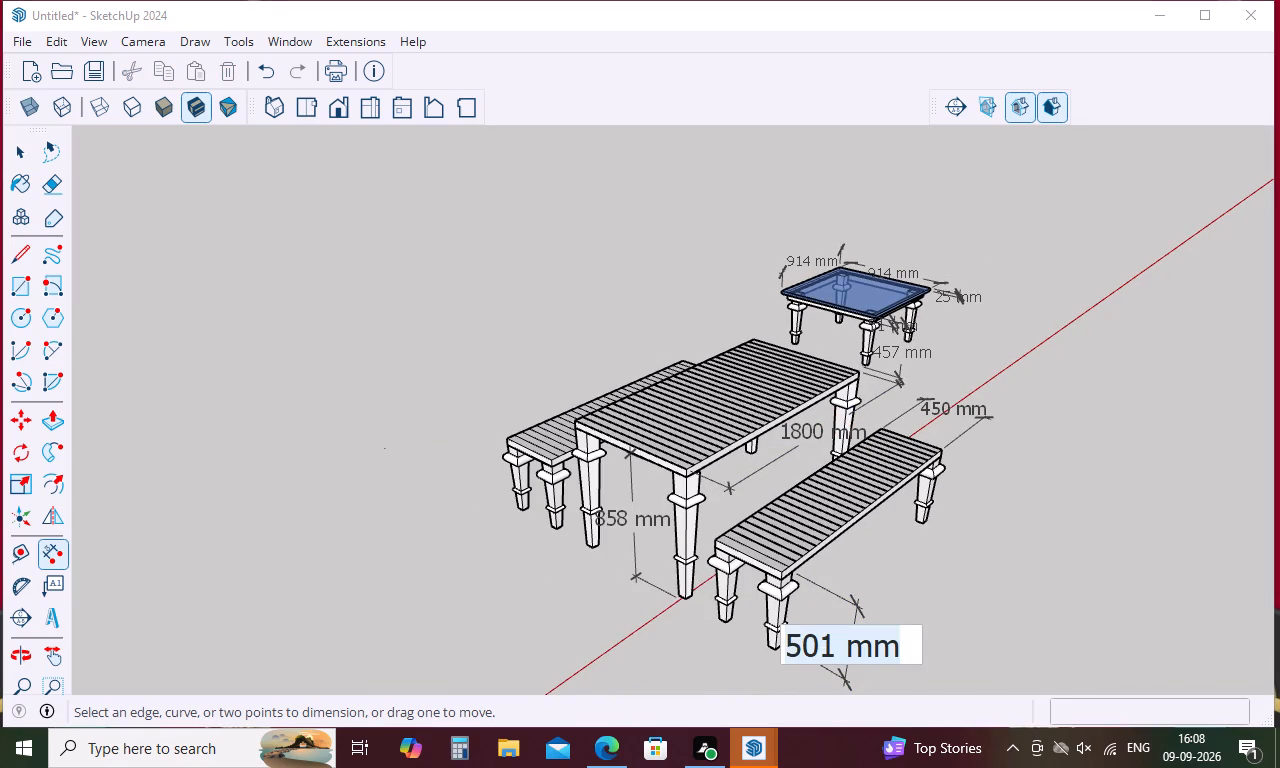
left_click(833, 651)
key("BackSpace")
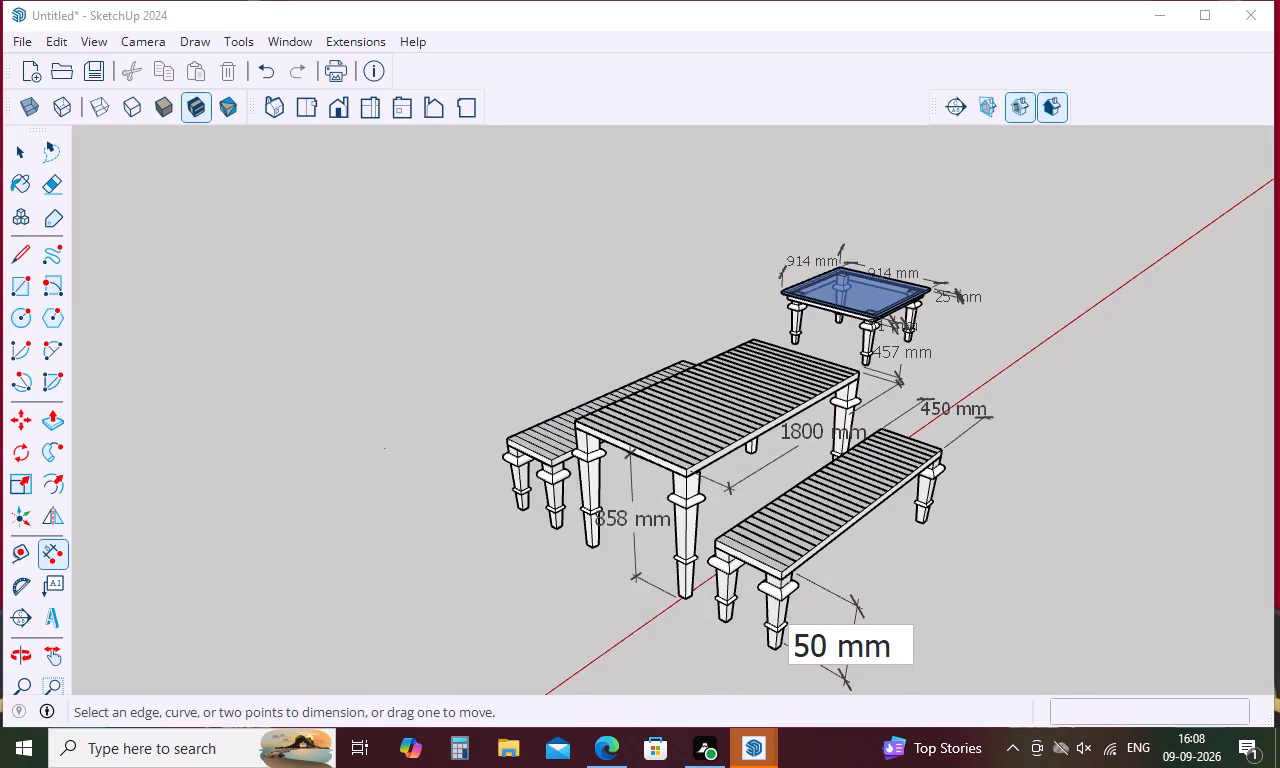
key("0")
left_click(959, 585)
Select all the furniture with its dimensions and print one copy of the current view using Microsoft Print to PDF.
scroll(933, 545, "down", 4)
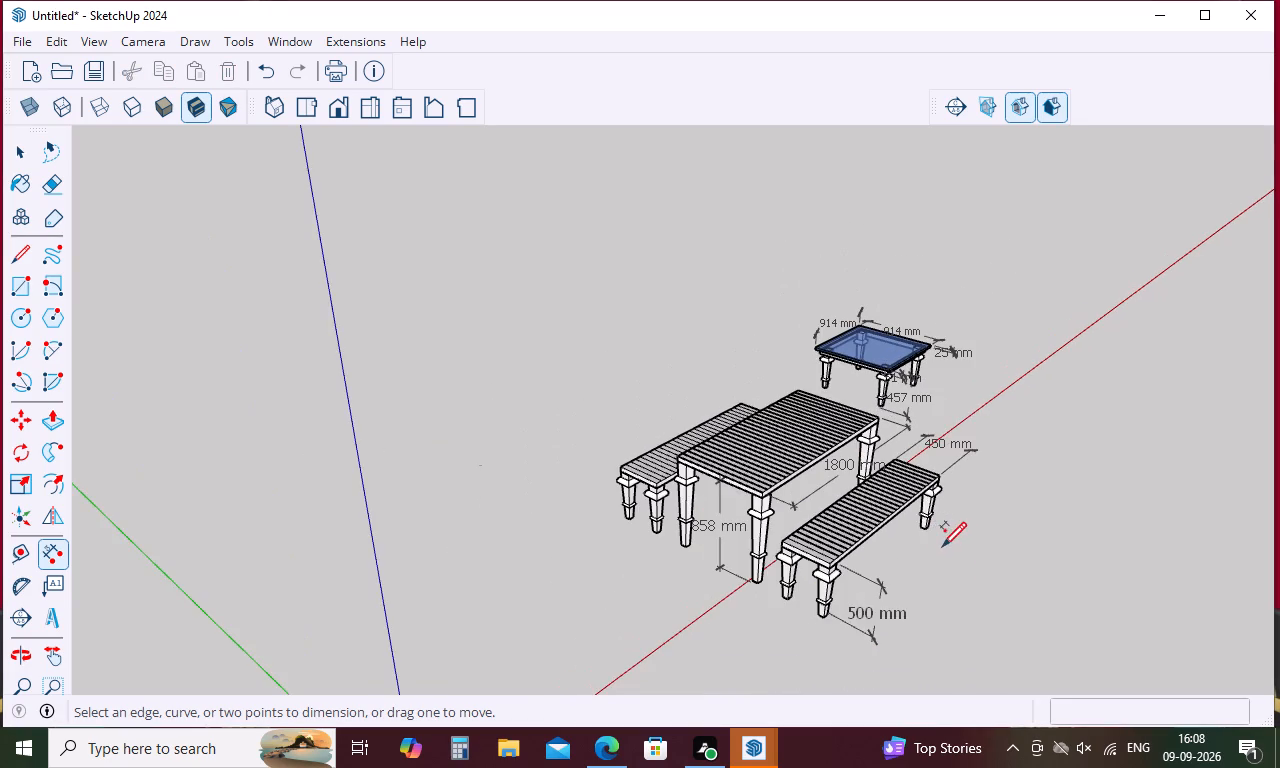
middle_click_drag(945, 547, 854, 488)
scroll(844, 541, "up", 2)
middle_click_drag(844, 541, 838, 563)
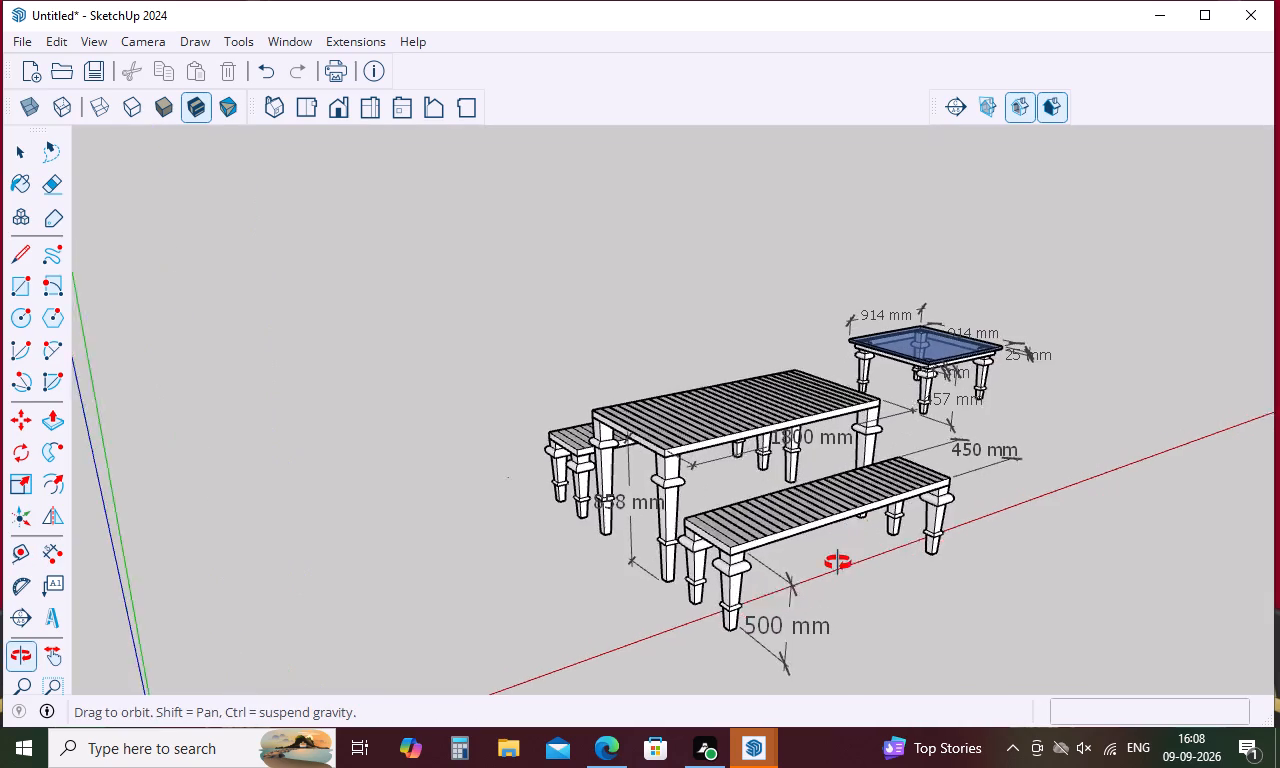
middle_click_drag(838, 563, 798, 609)
middle_click_drag(806, 599, 923, 570)
scroll(926, 568, "up", 2)
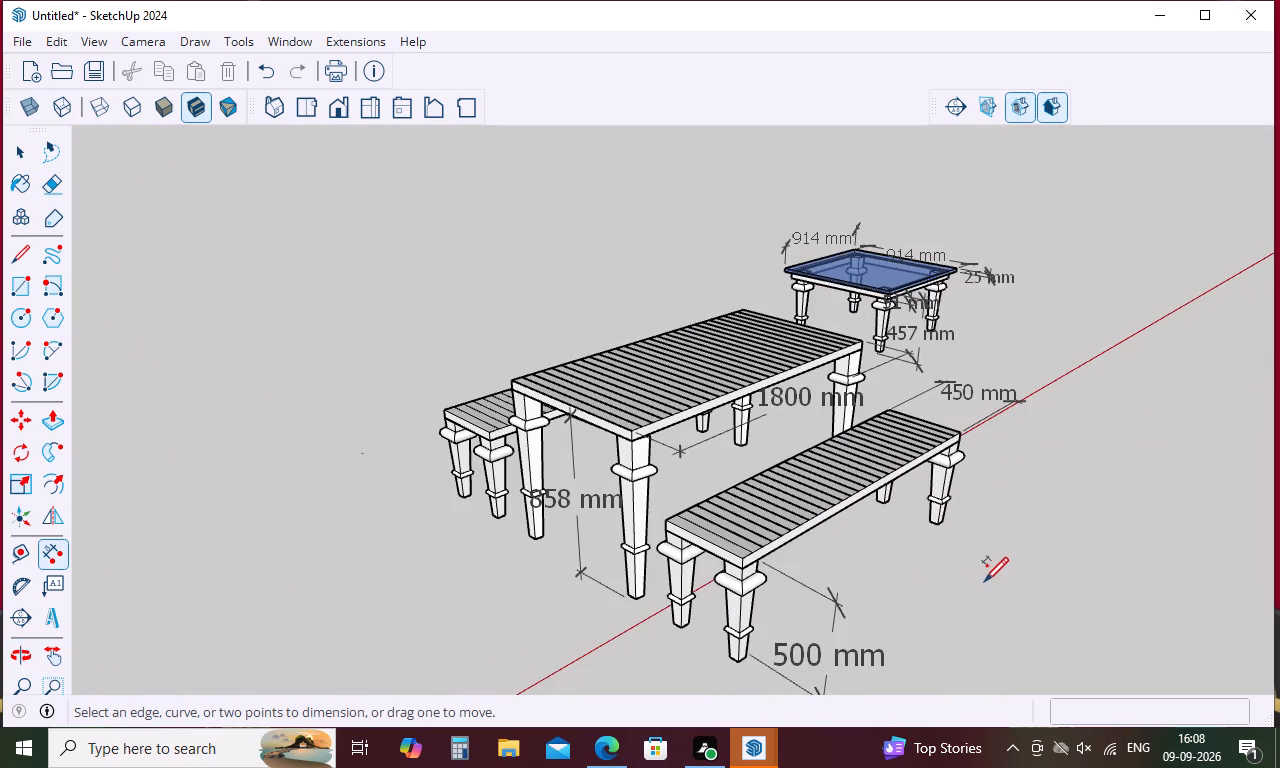
key("space")
left_click_drag(1115, 184, 1123, 668)
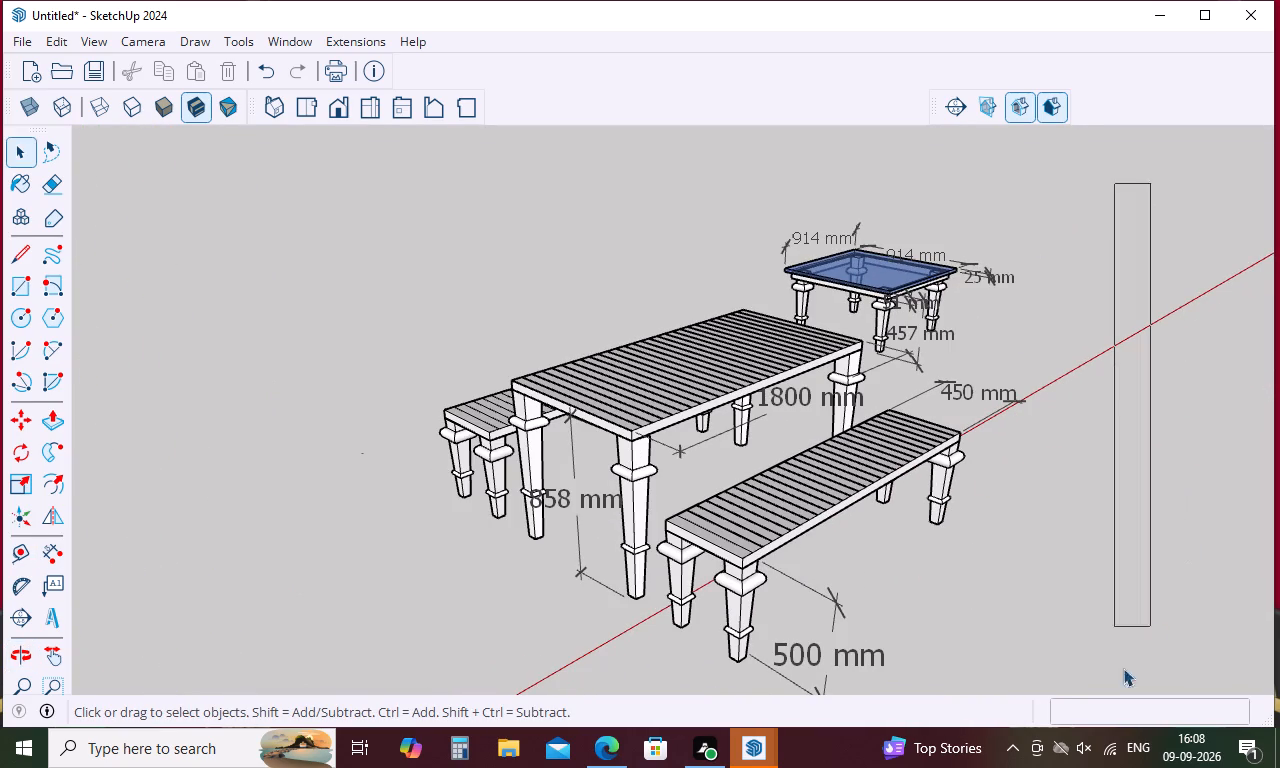
left_click_drag(1123, 668, 339, 709)
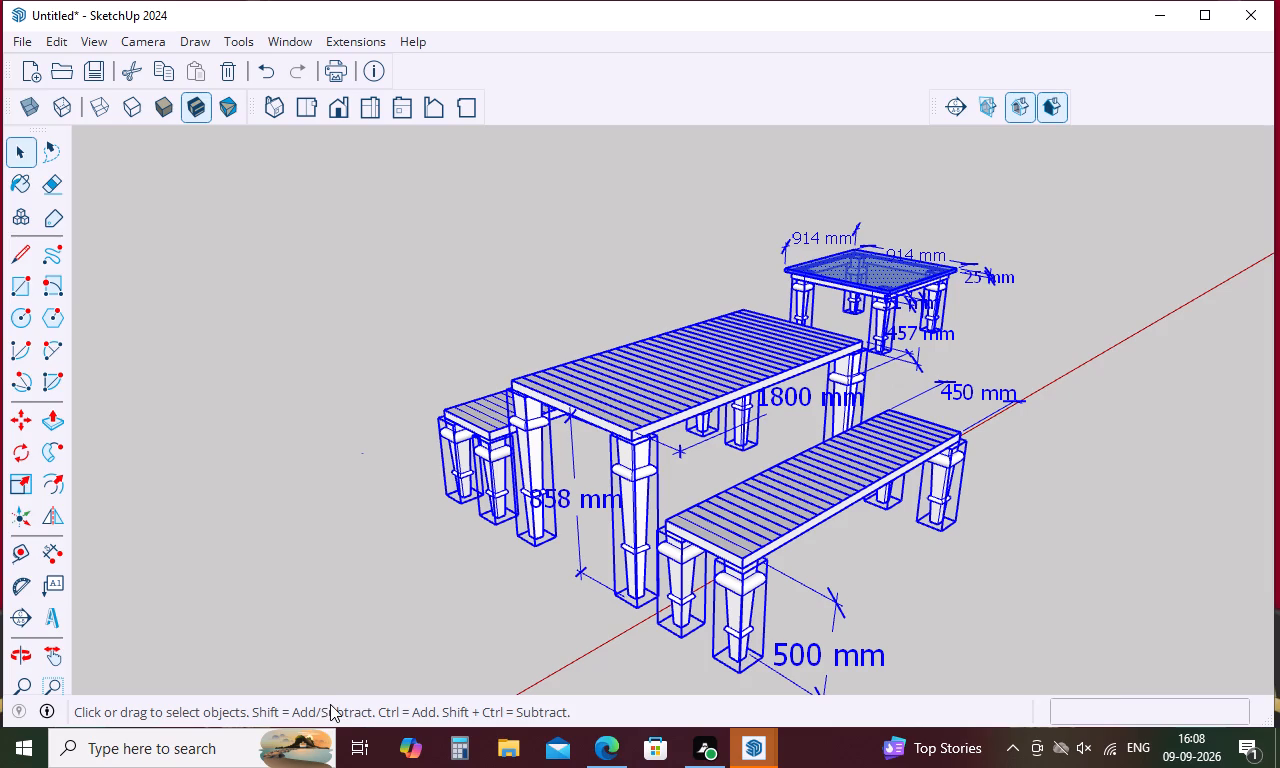
key("ctrl+p")
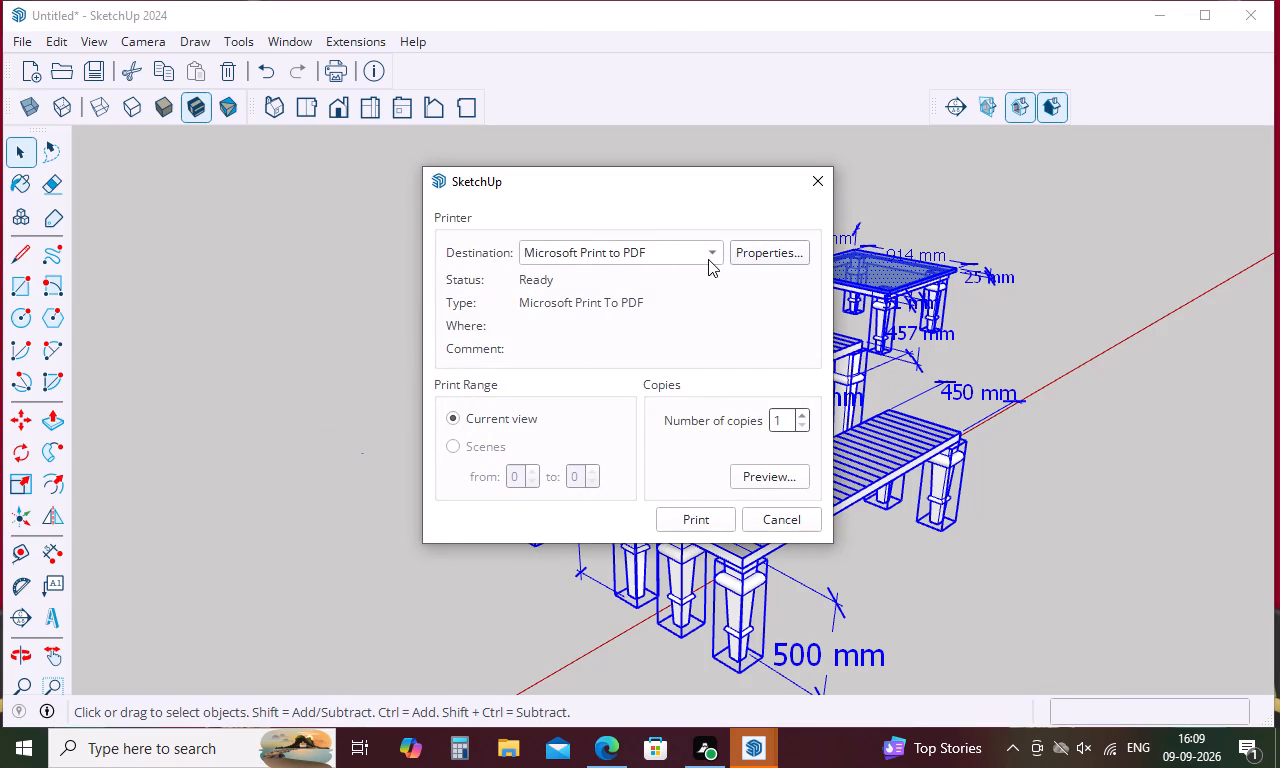
left_click(708, 521)
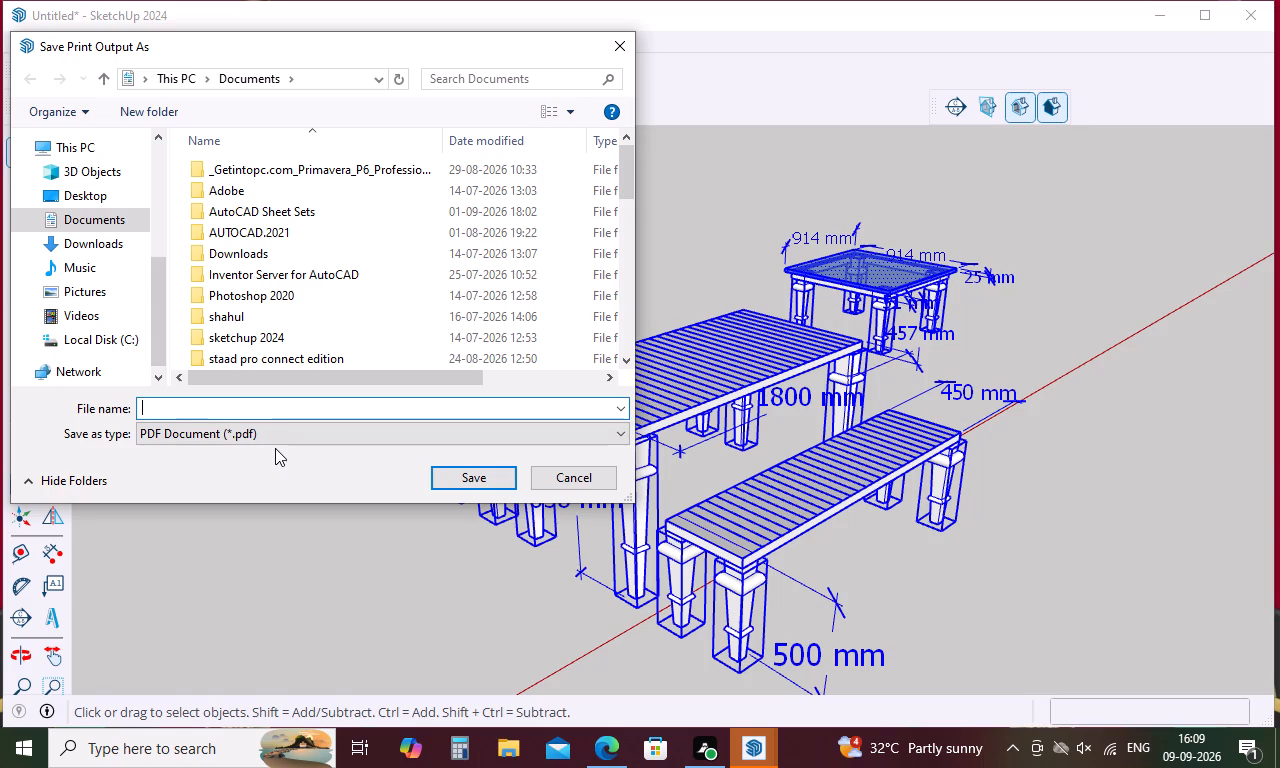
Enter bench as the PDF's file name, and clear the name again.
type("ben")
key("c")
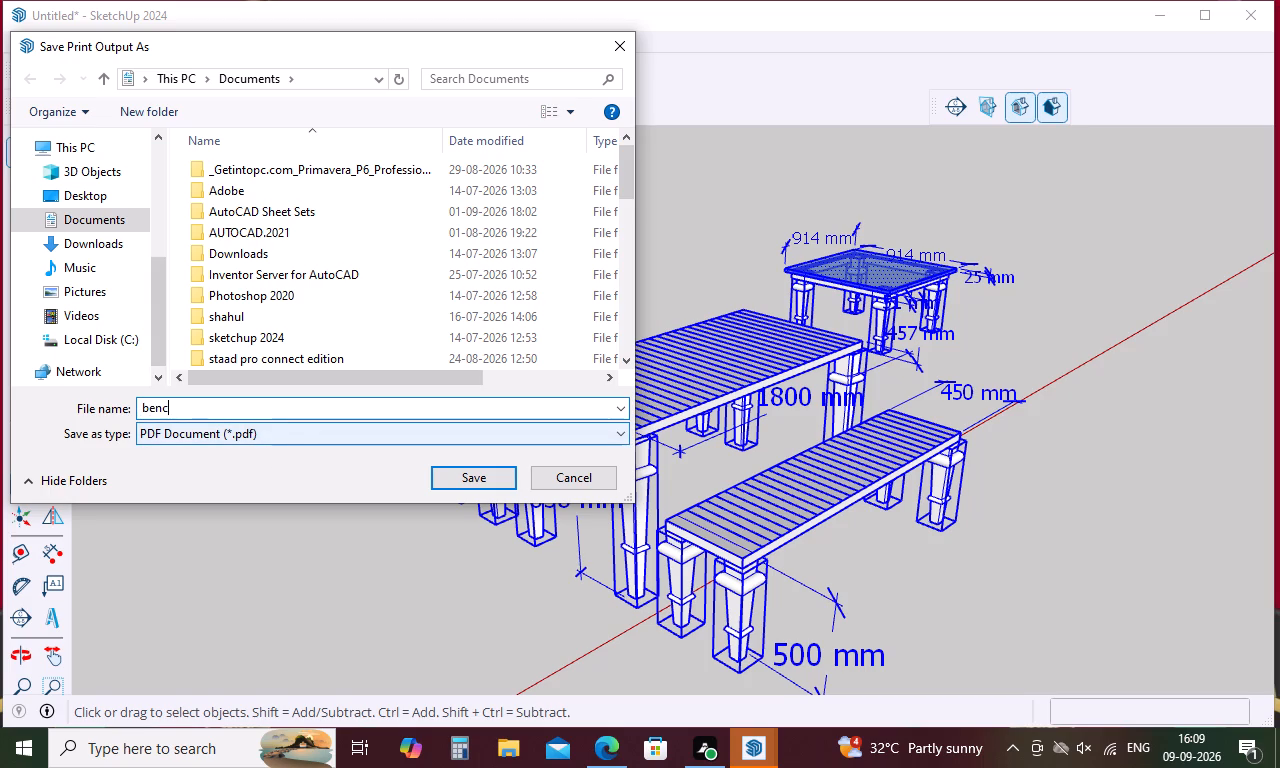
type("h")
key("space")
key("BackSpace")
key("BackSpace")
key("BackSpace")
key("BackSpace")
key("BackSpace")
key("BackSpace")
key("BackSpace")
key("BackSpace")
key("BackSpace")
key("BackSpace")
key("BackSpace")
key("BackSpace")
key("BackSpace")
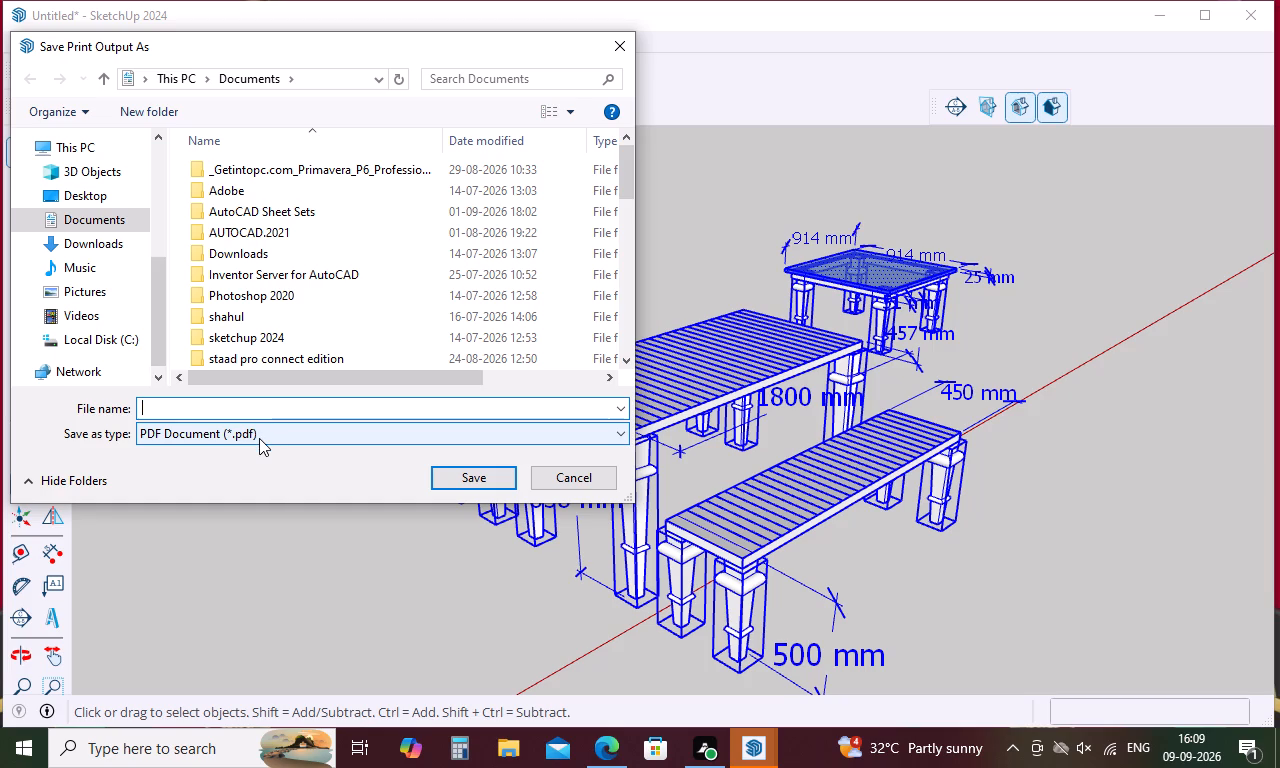
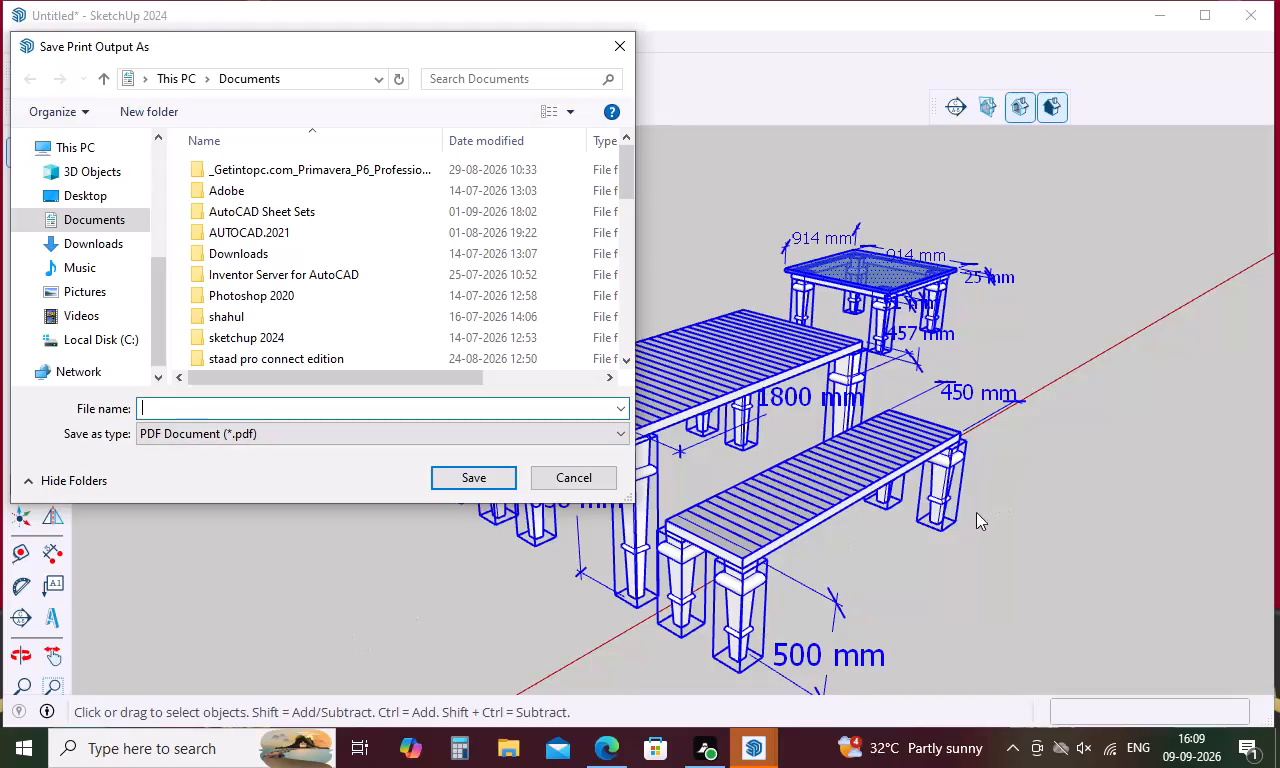
Save the print output as a PDF named "3d bench and table design" in the Documents folder.
key("3")
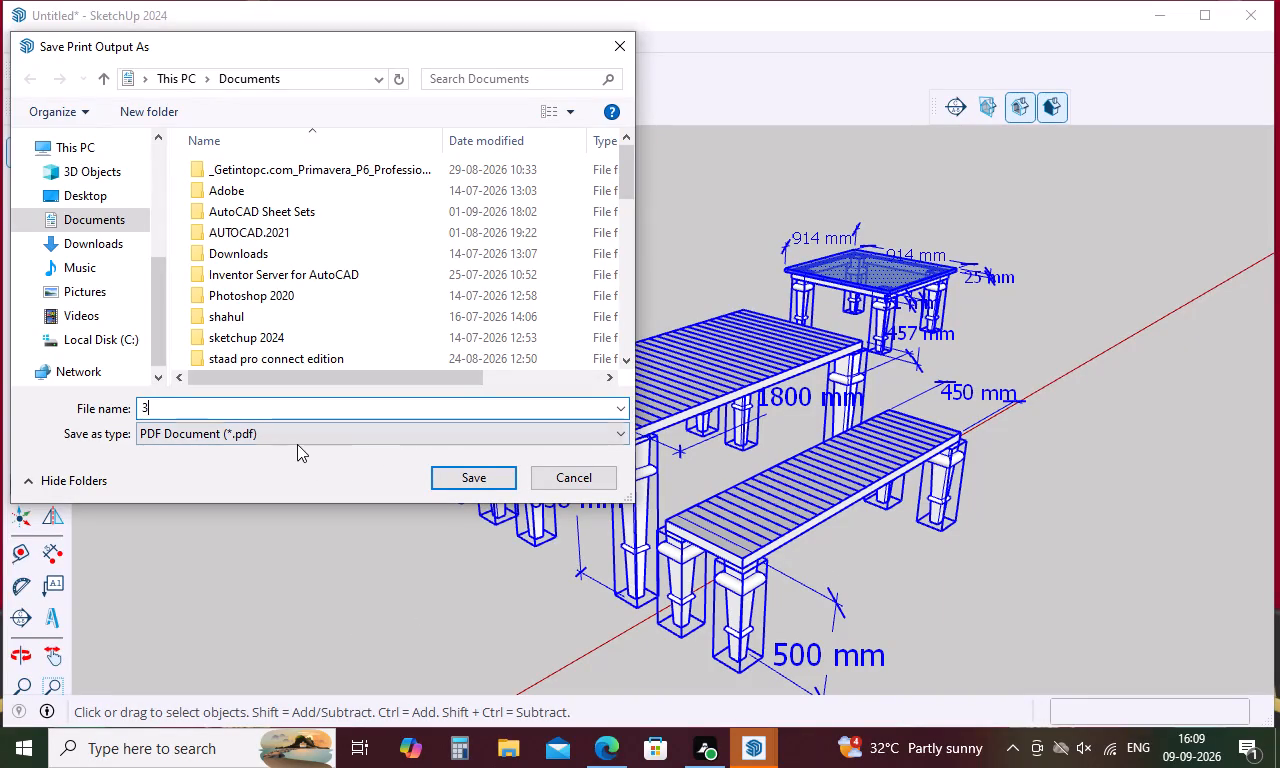
key("d")
key("space")
key("b")
type("ench and")
key("space")
type("tab")
key("l")
type("e design")
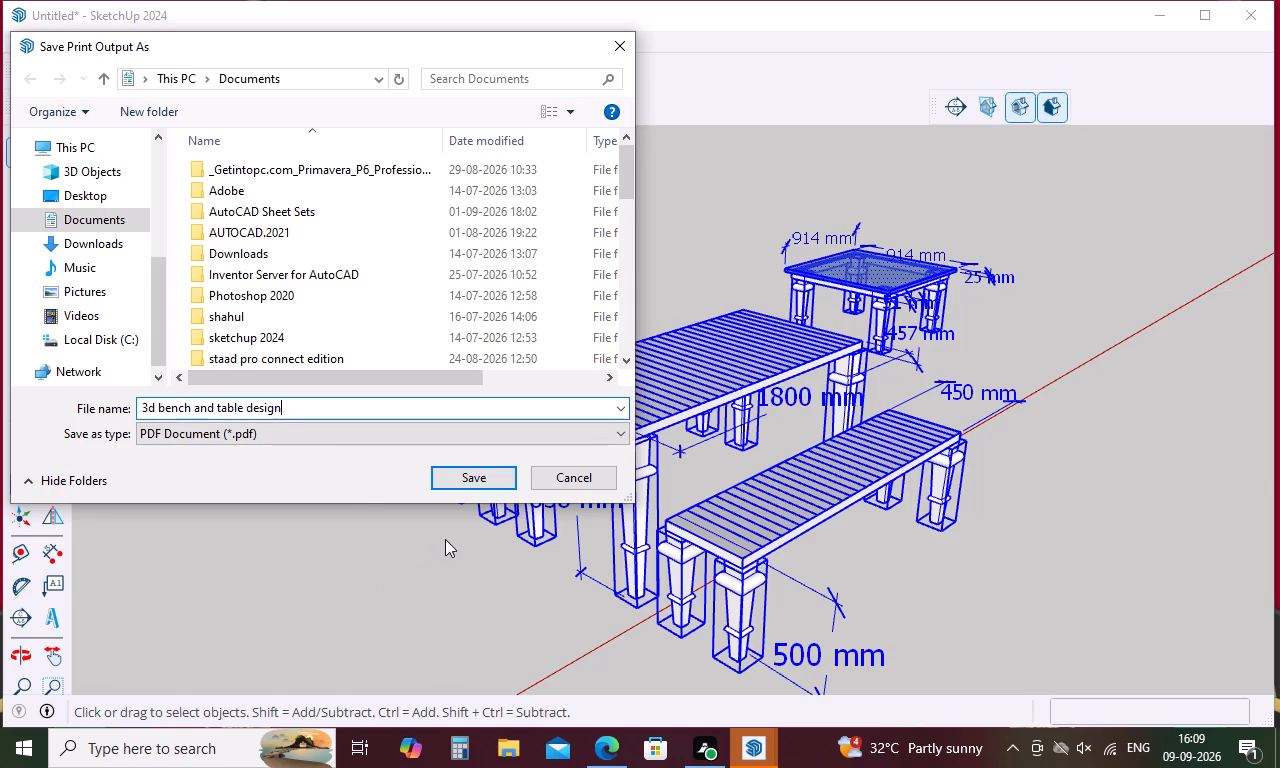
left_click(499, 483)
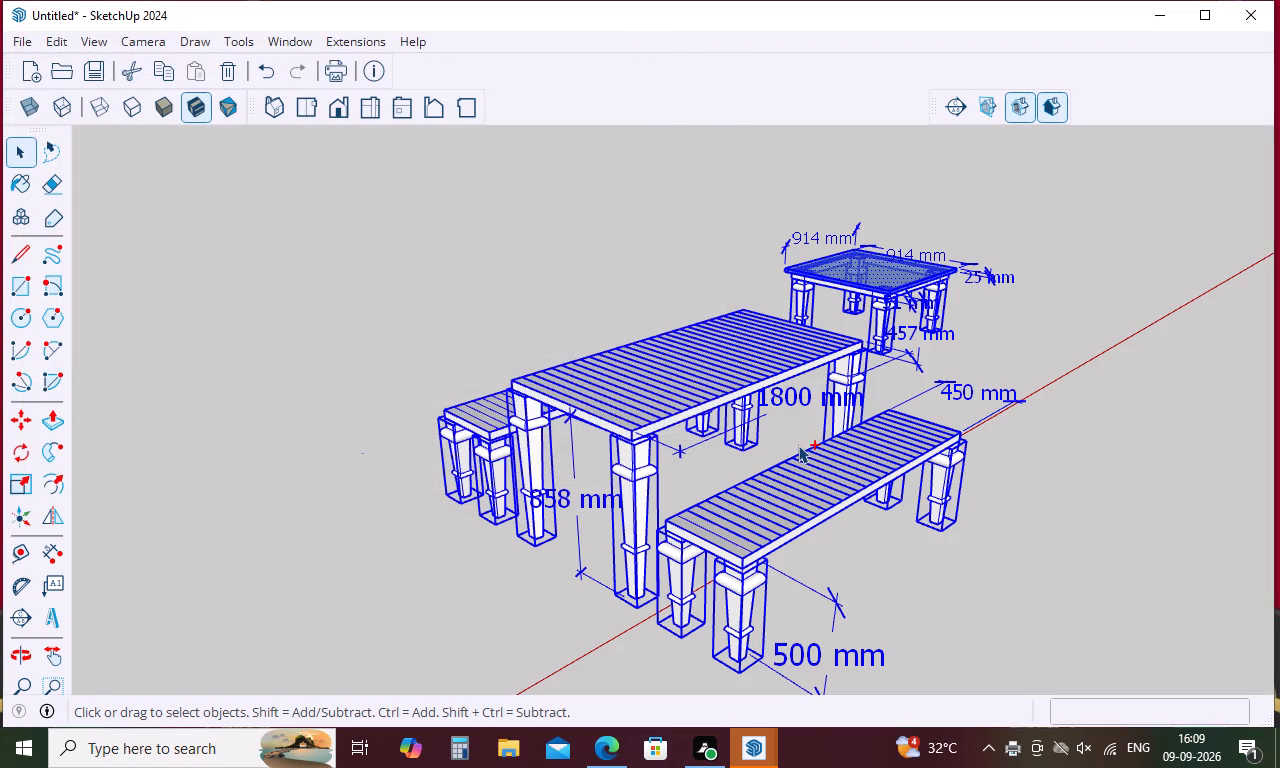
Save the model as a SketchUp file named "2d bench and table design" in the Documents folder.
key("ctrl+s")
key("BackSpace")
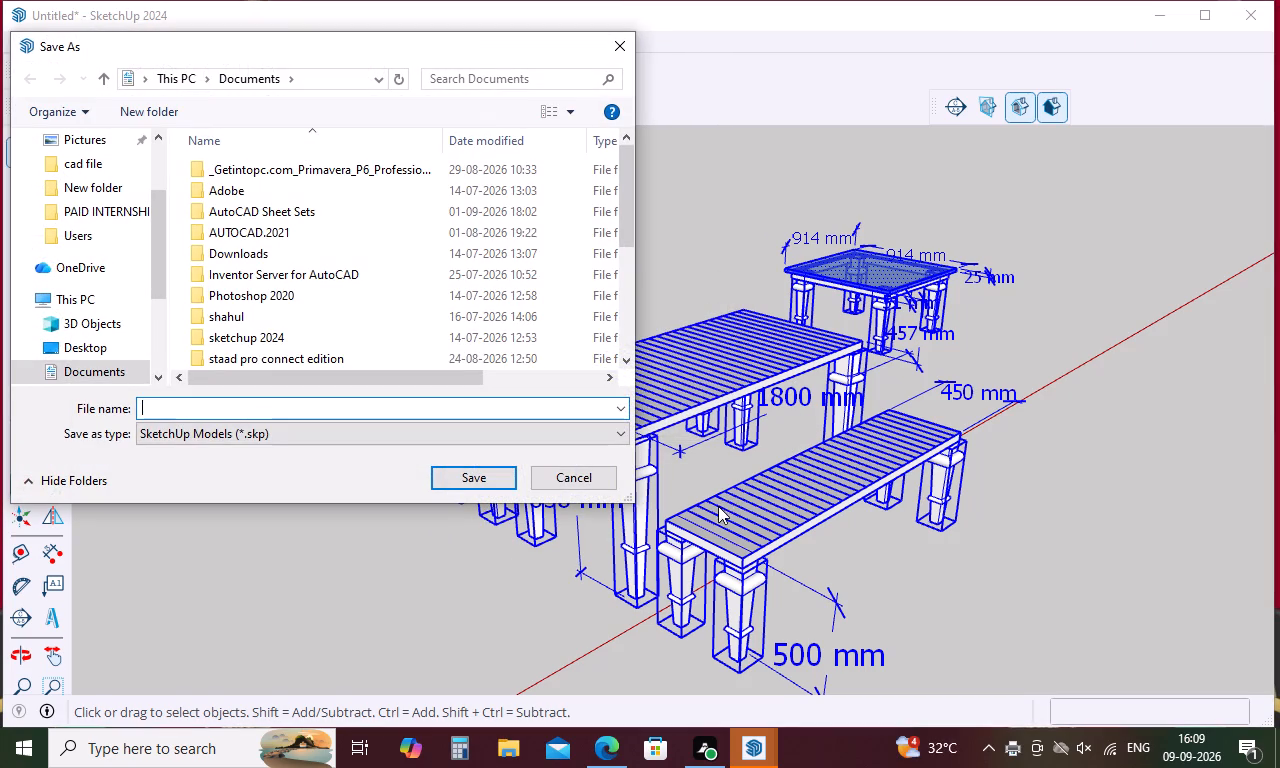
type("2d")
key("space")
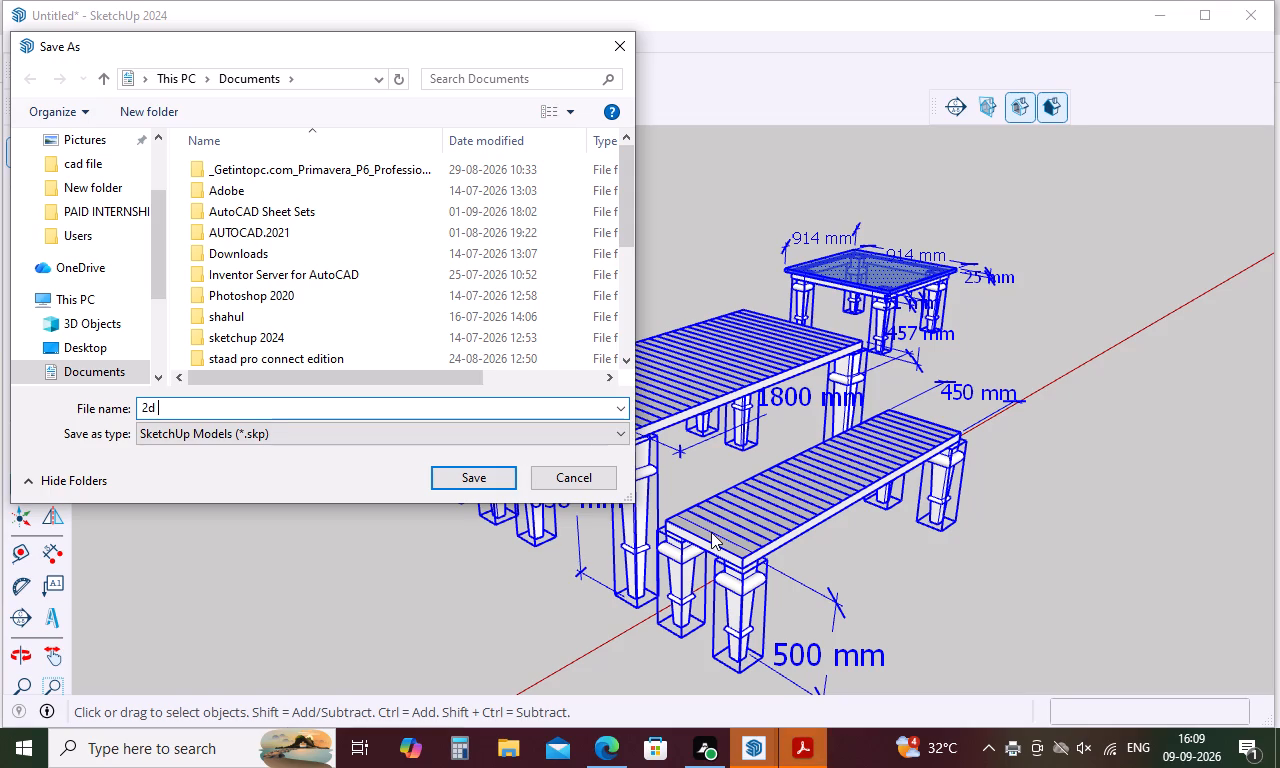
key("b")
type("en")
type("ch")
key("space")
type("an")
type("d tab")
key("l")
key("r")
key("BackSpace")
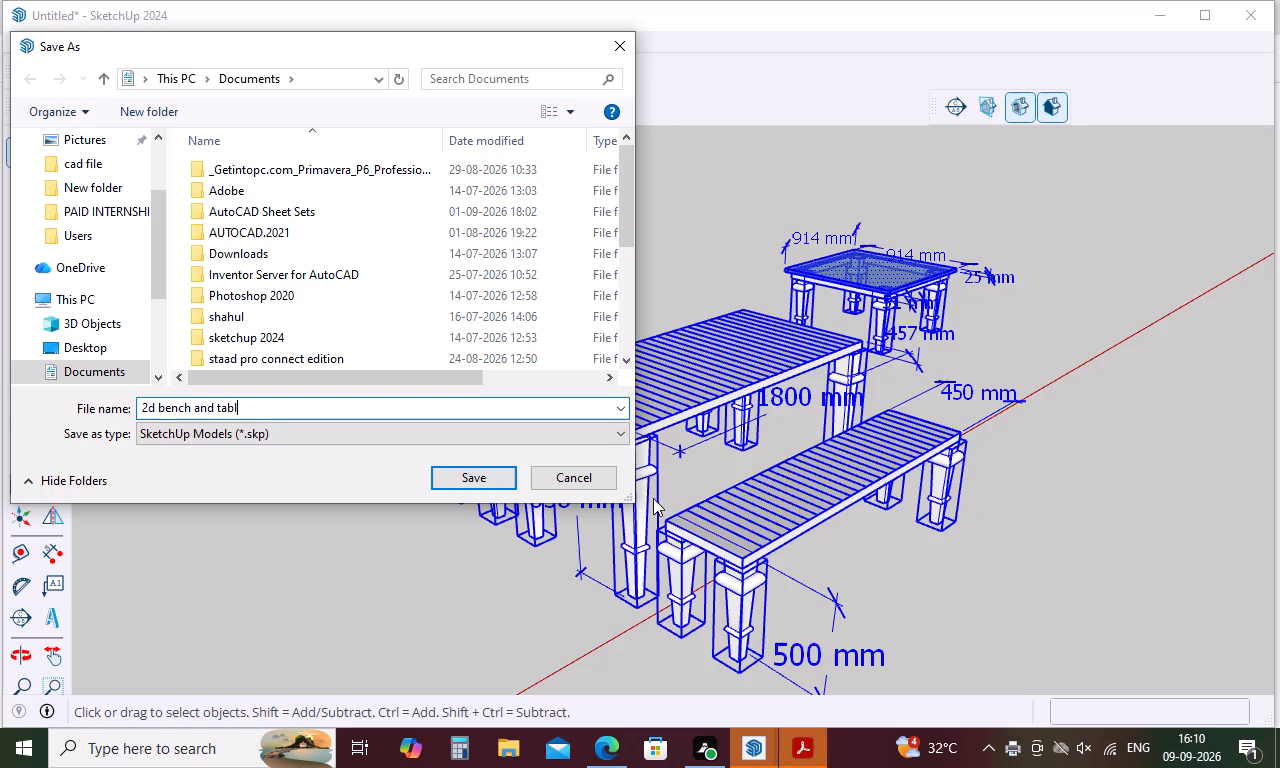
key("e")
key("space")
type("des")
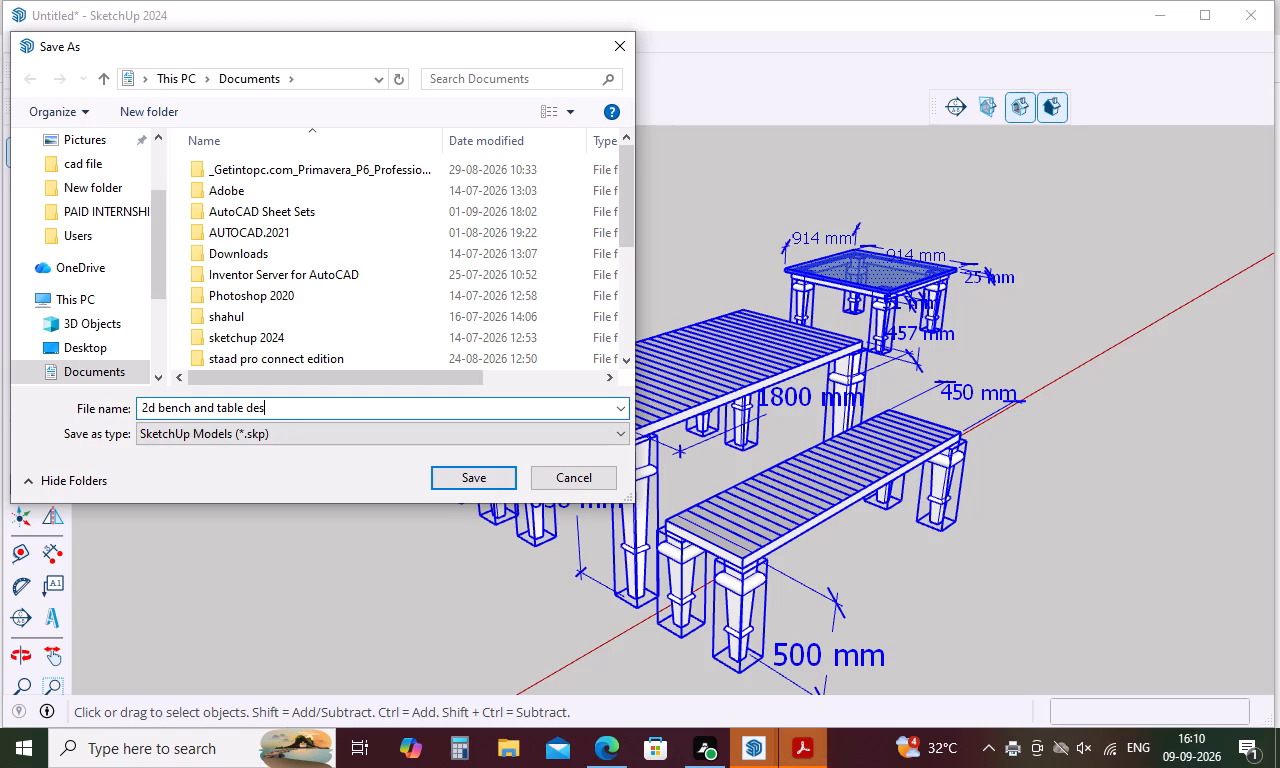
type("ig")
key("n")
left_click(491, 465)
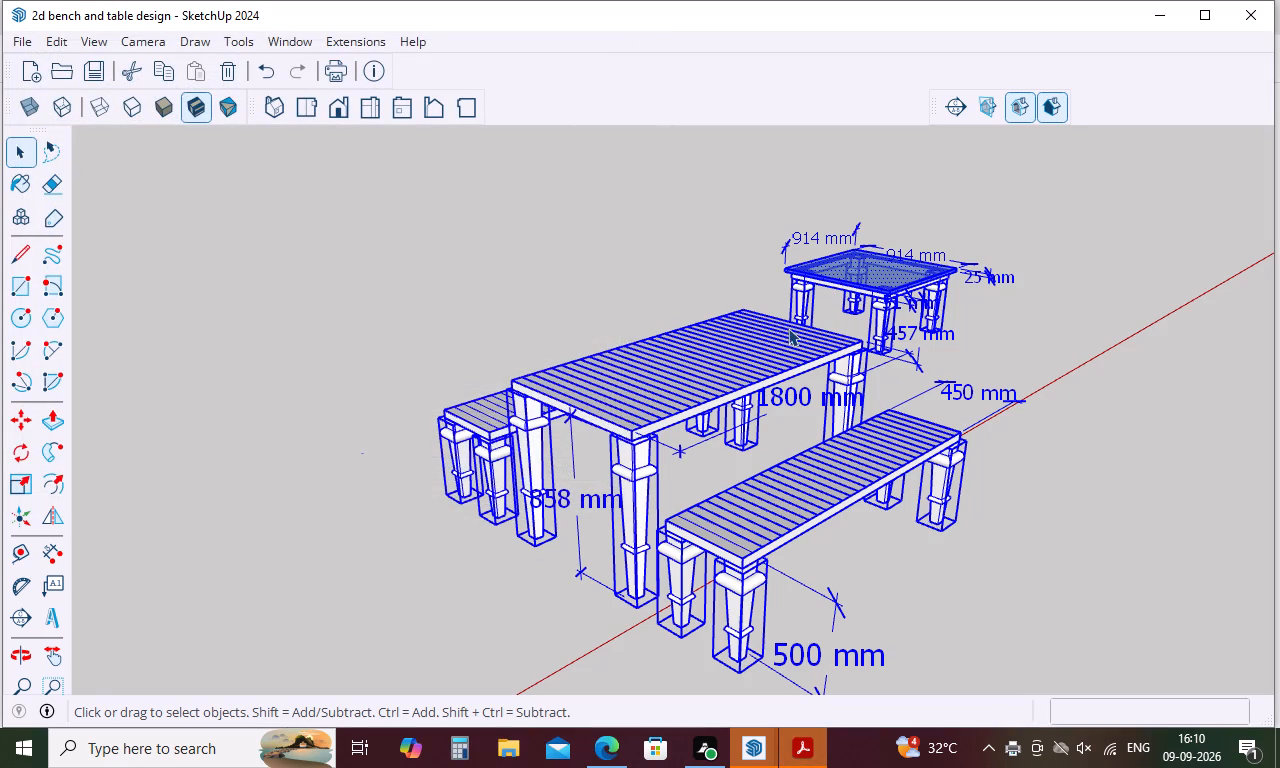
Clear the selection of the benches, tables and dimensions.
scroll(788, 328, "down", 2)
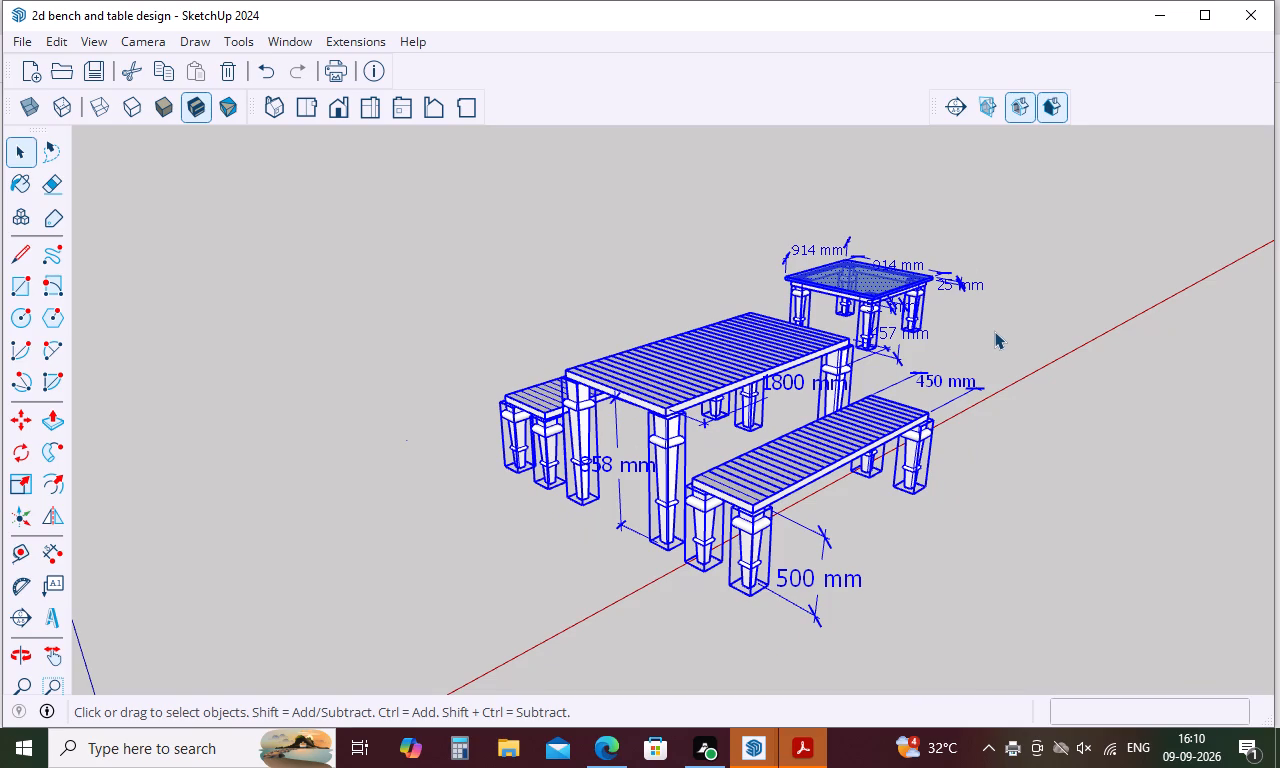
key("space")
left_click(1005, 324)
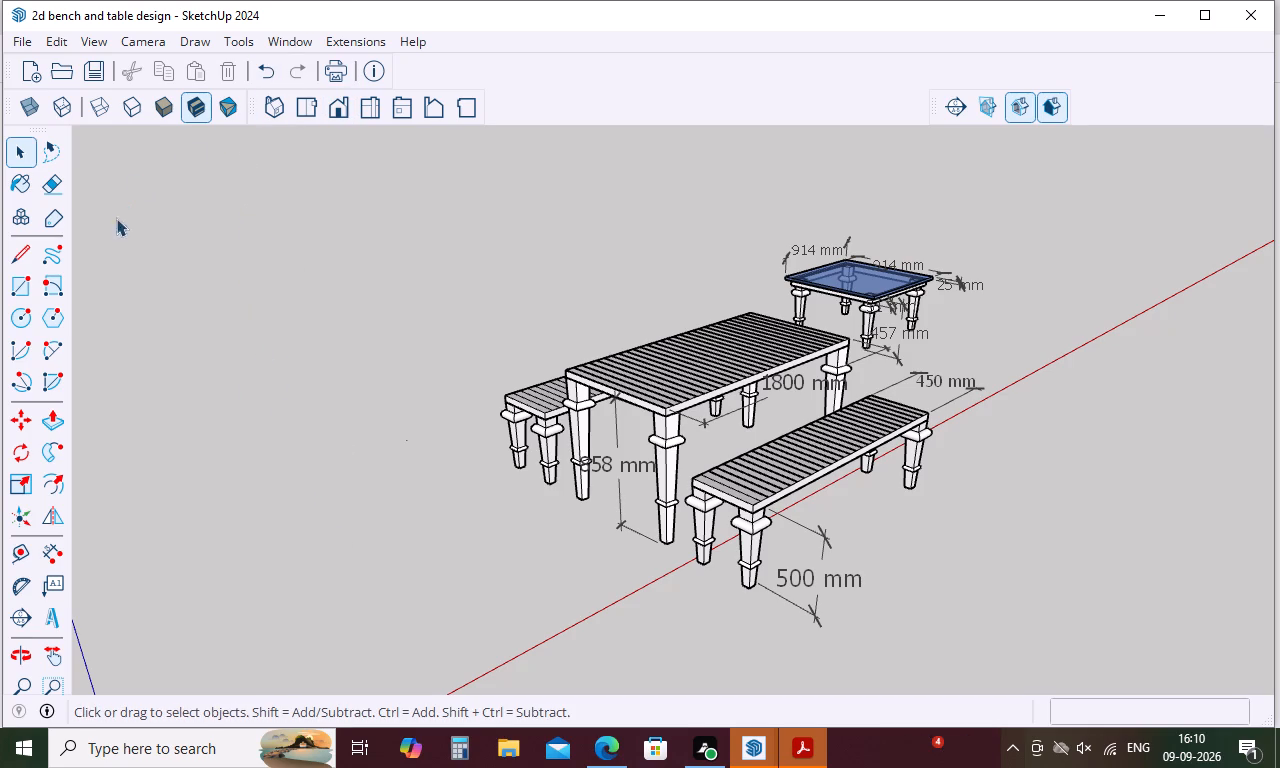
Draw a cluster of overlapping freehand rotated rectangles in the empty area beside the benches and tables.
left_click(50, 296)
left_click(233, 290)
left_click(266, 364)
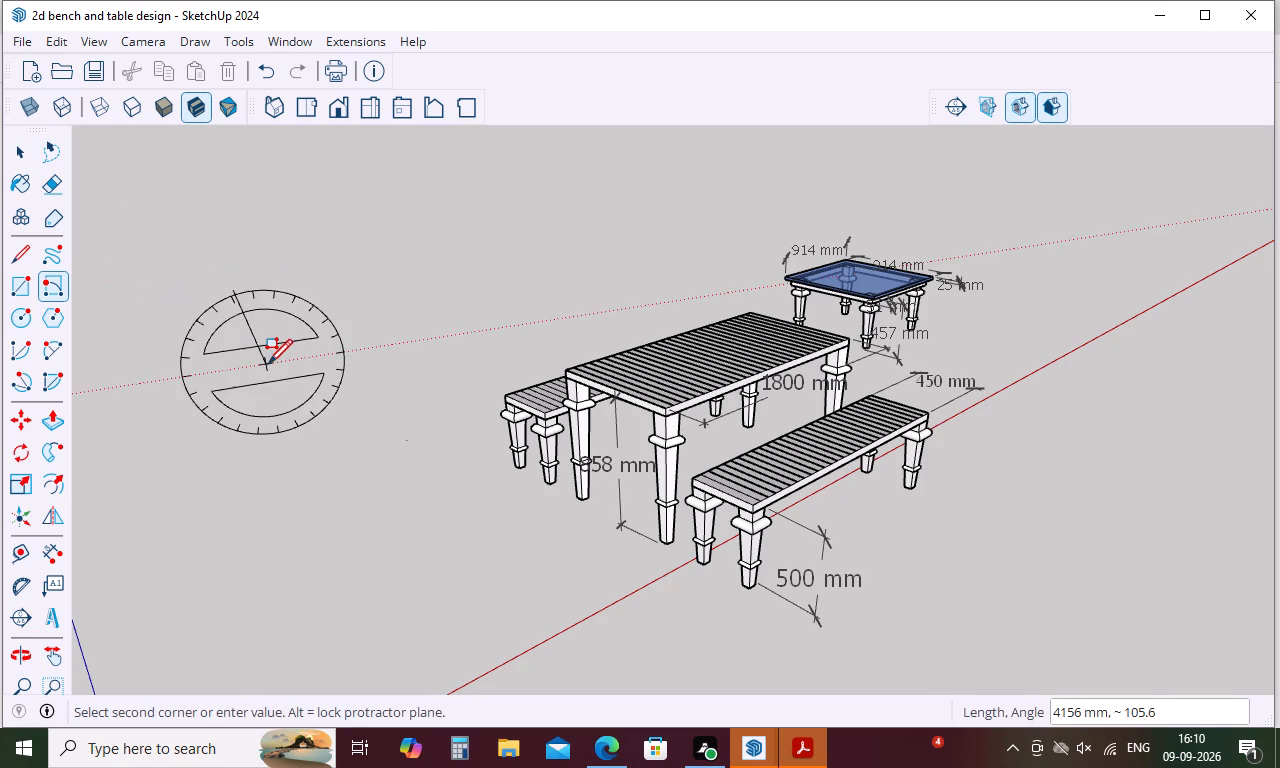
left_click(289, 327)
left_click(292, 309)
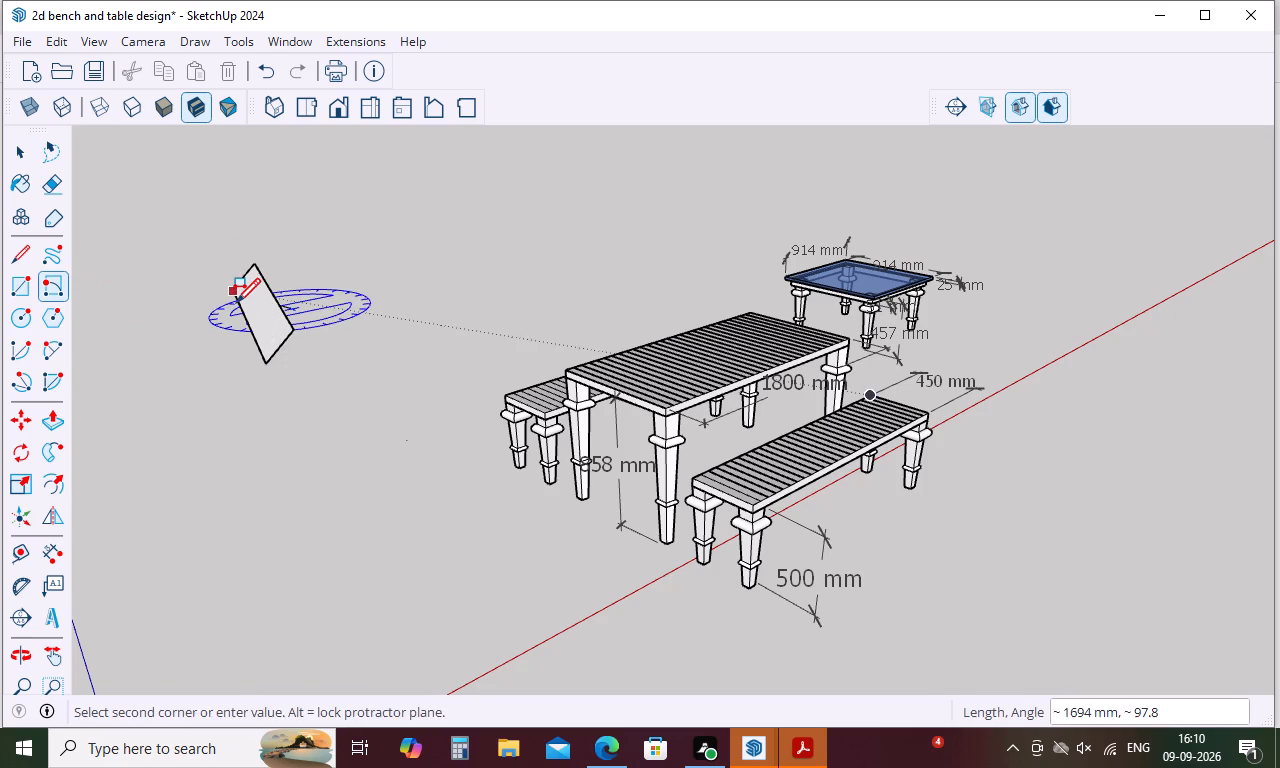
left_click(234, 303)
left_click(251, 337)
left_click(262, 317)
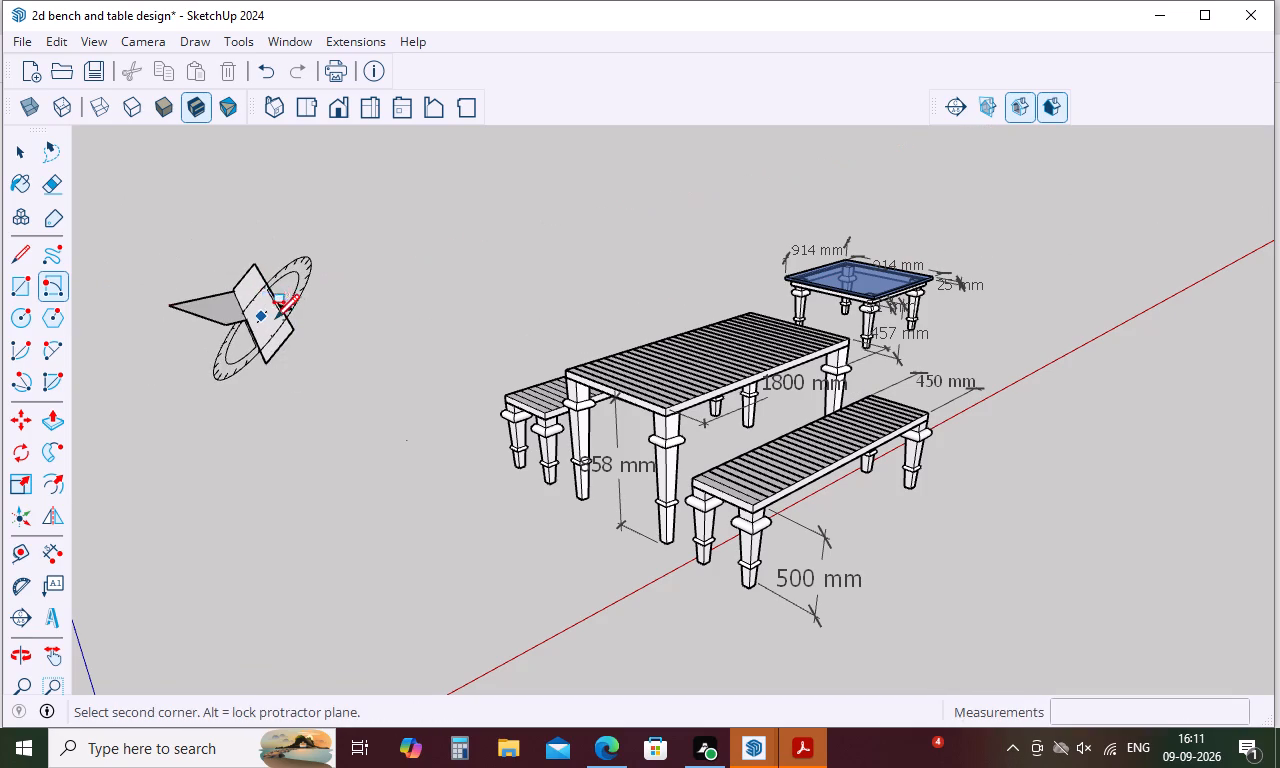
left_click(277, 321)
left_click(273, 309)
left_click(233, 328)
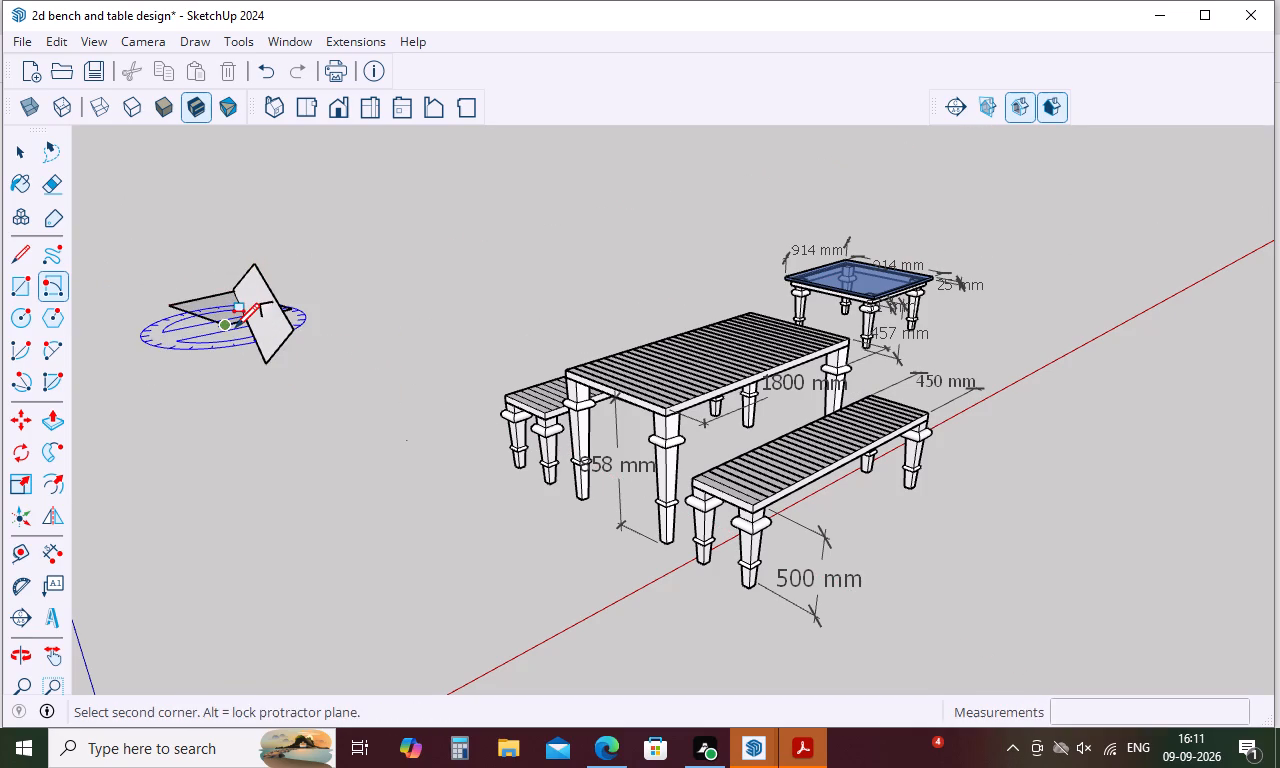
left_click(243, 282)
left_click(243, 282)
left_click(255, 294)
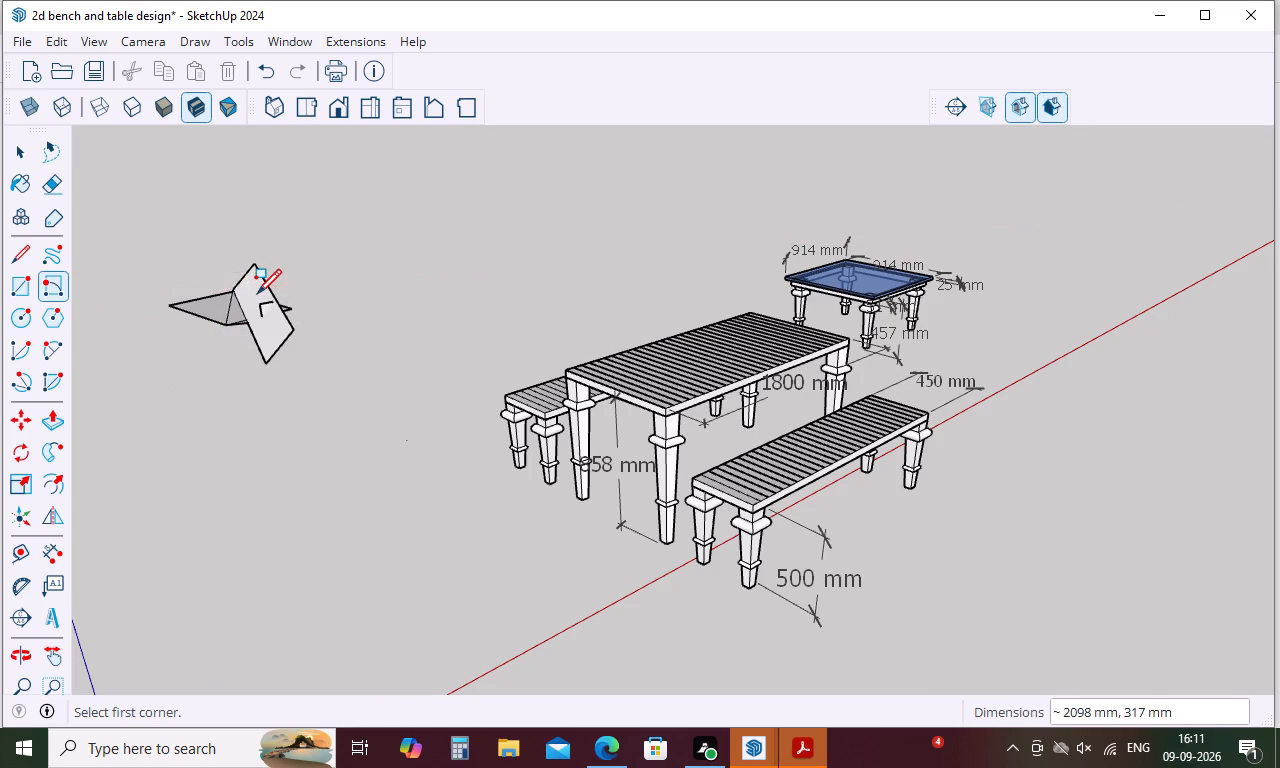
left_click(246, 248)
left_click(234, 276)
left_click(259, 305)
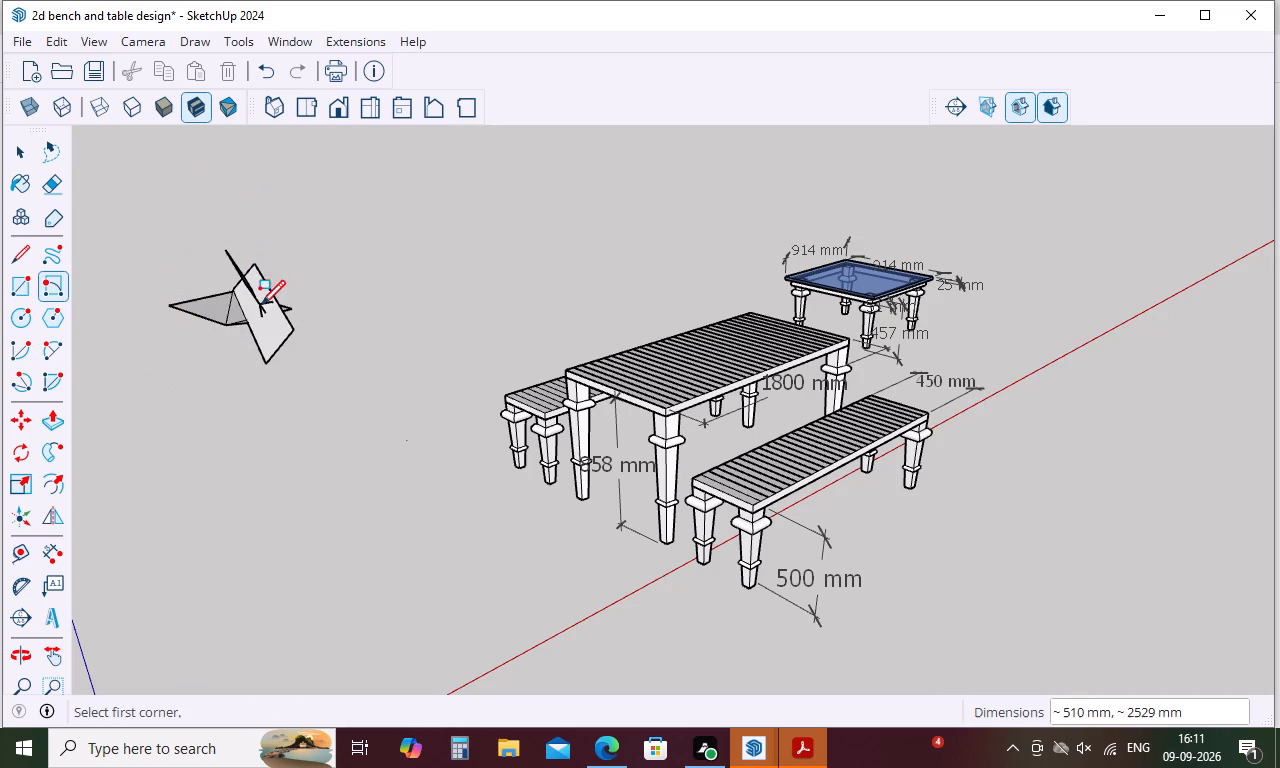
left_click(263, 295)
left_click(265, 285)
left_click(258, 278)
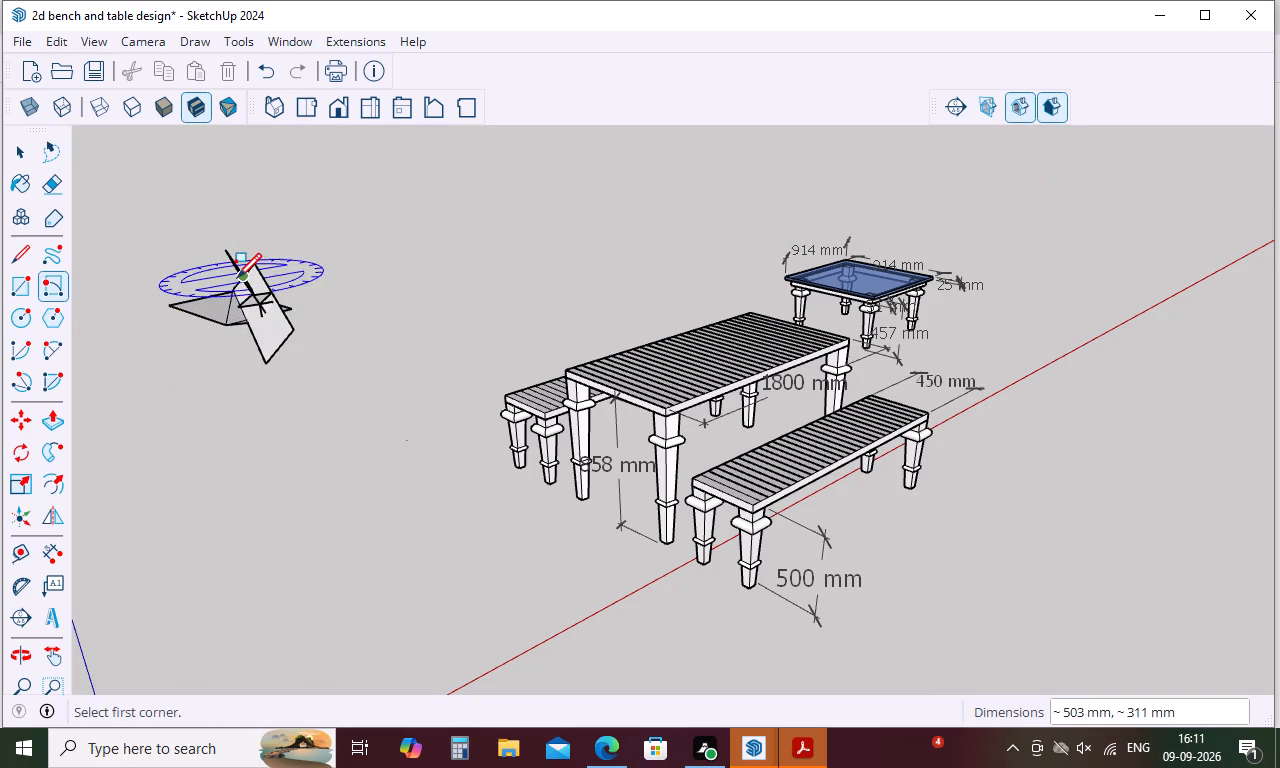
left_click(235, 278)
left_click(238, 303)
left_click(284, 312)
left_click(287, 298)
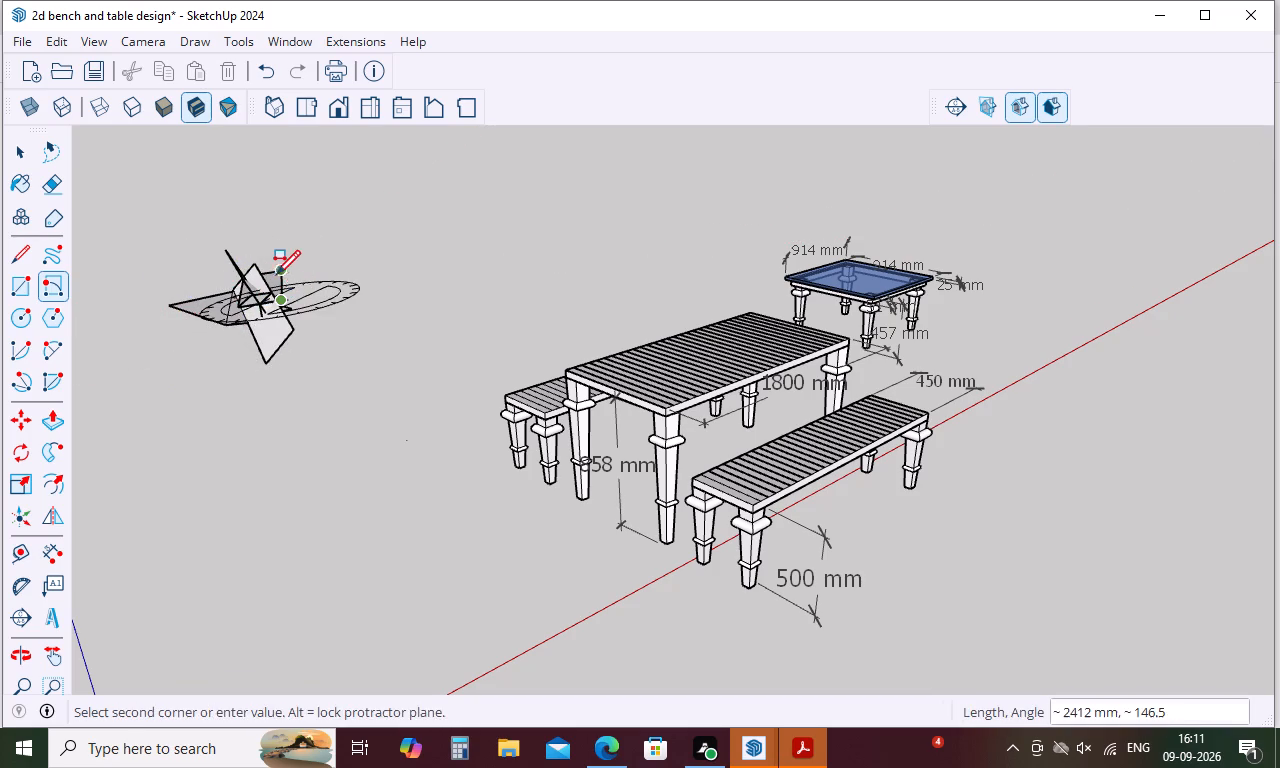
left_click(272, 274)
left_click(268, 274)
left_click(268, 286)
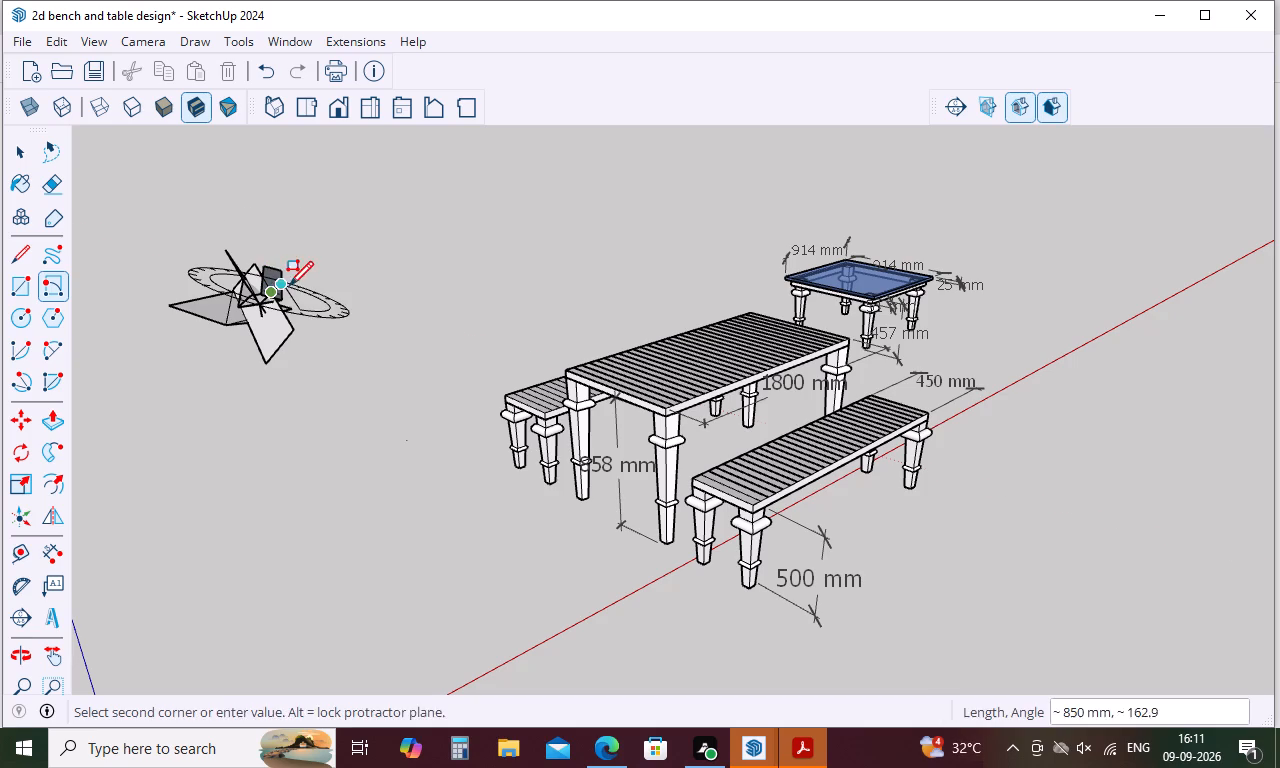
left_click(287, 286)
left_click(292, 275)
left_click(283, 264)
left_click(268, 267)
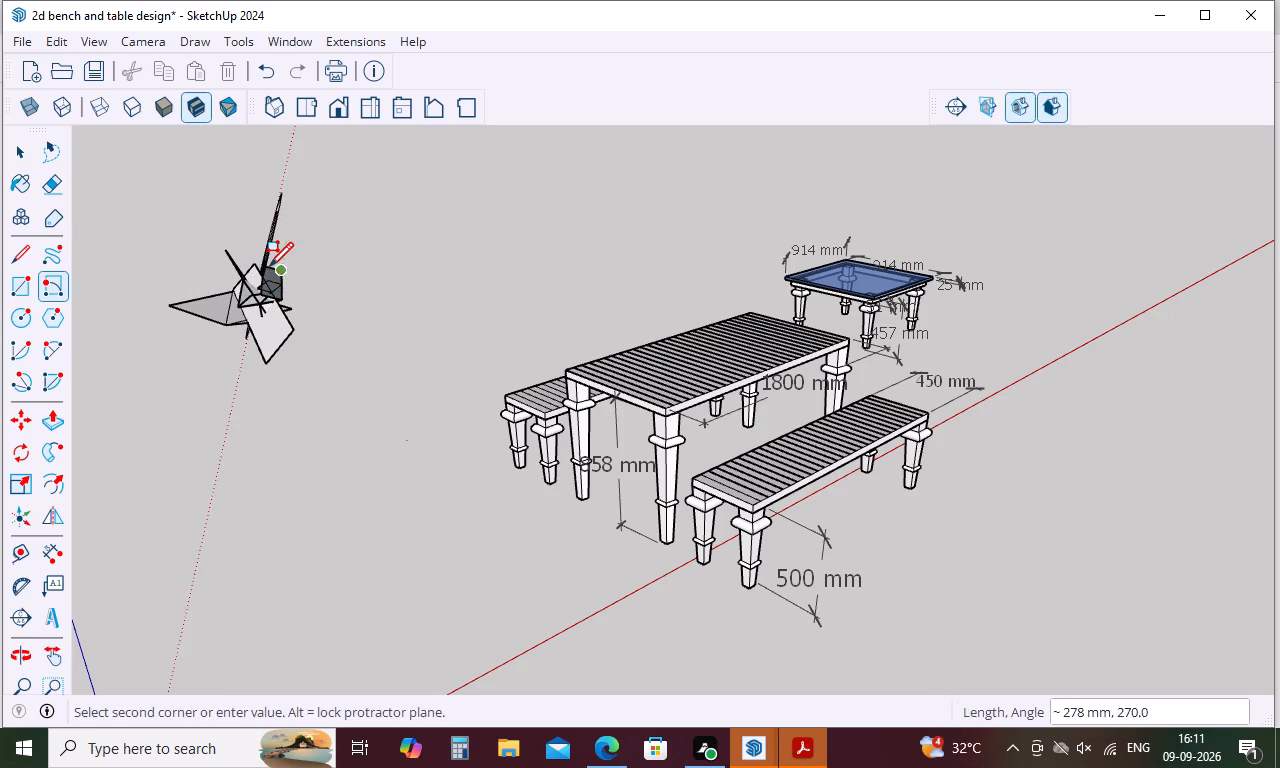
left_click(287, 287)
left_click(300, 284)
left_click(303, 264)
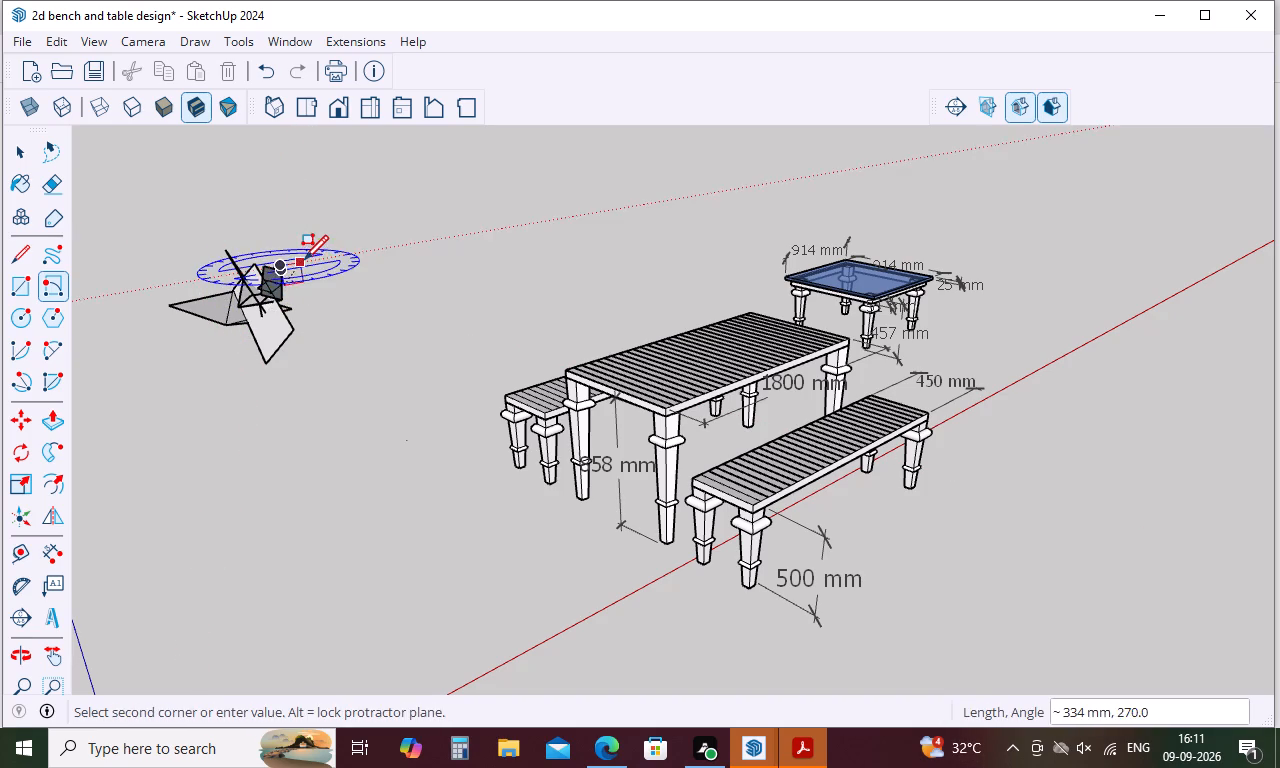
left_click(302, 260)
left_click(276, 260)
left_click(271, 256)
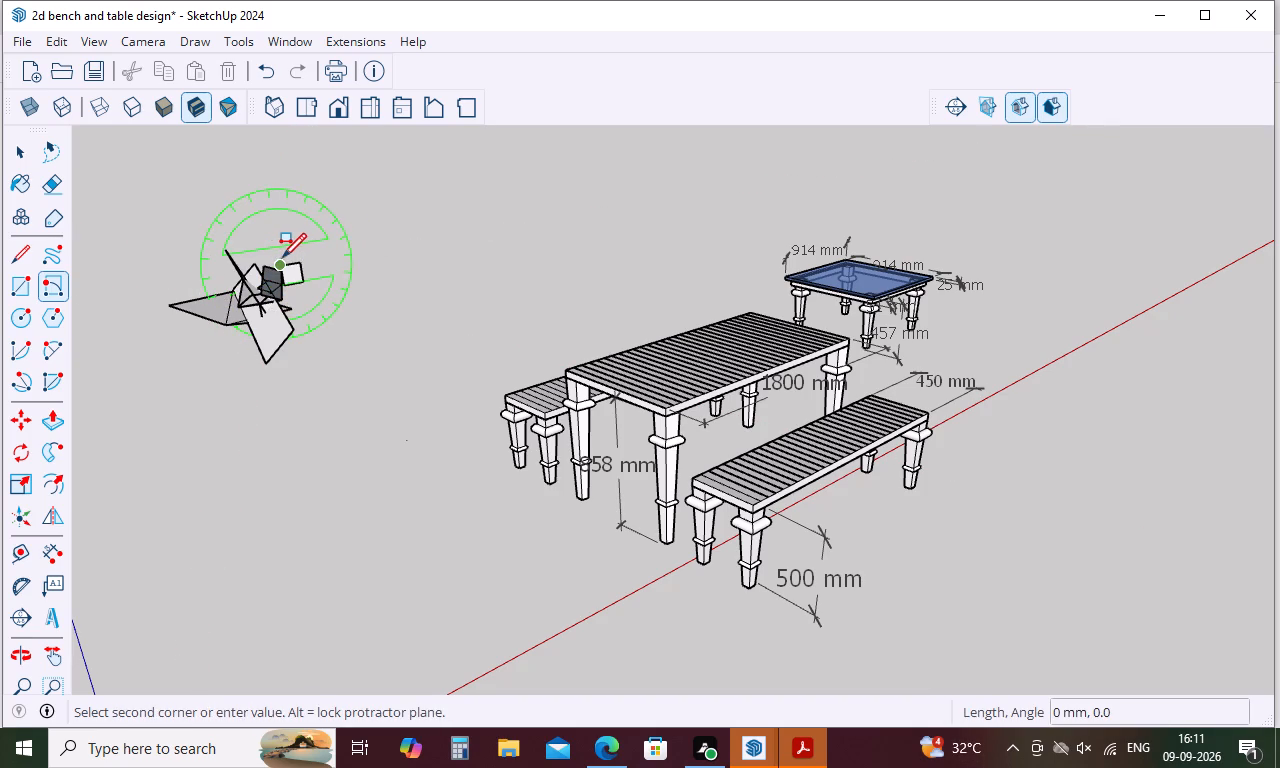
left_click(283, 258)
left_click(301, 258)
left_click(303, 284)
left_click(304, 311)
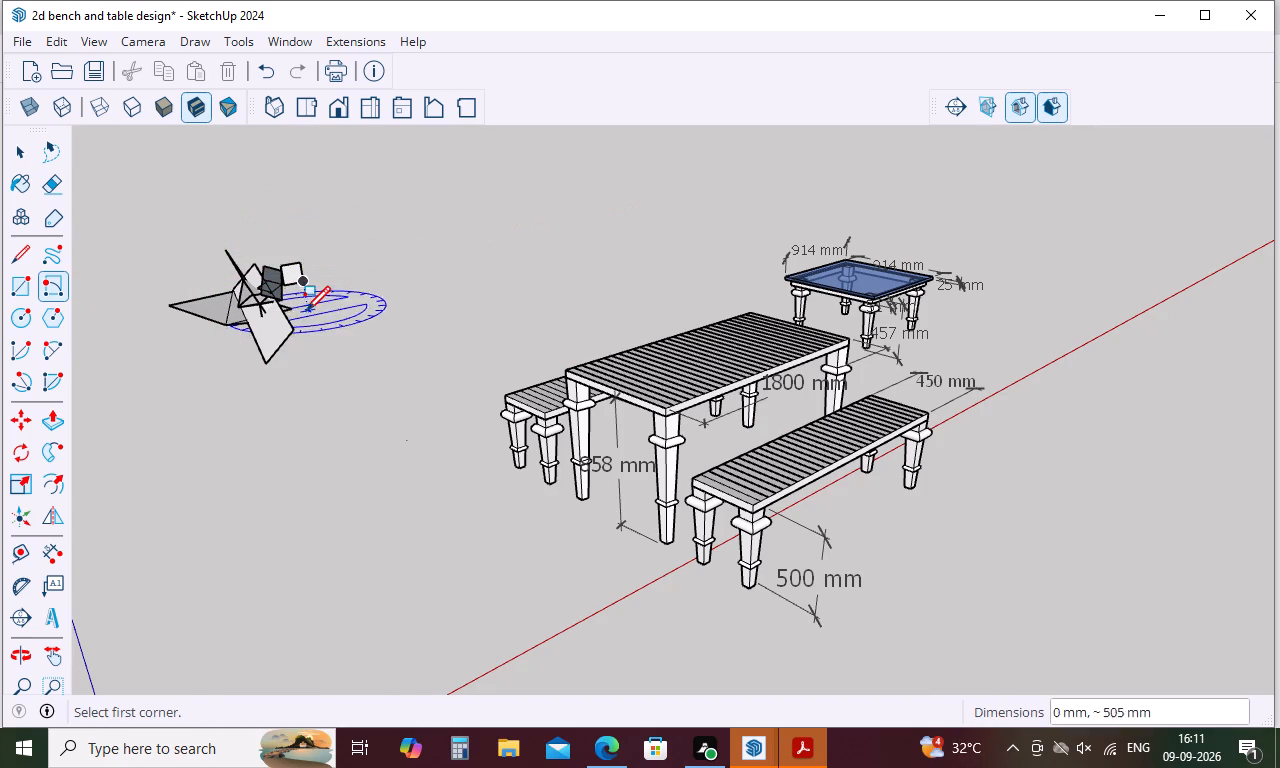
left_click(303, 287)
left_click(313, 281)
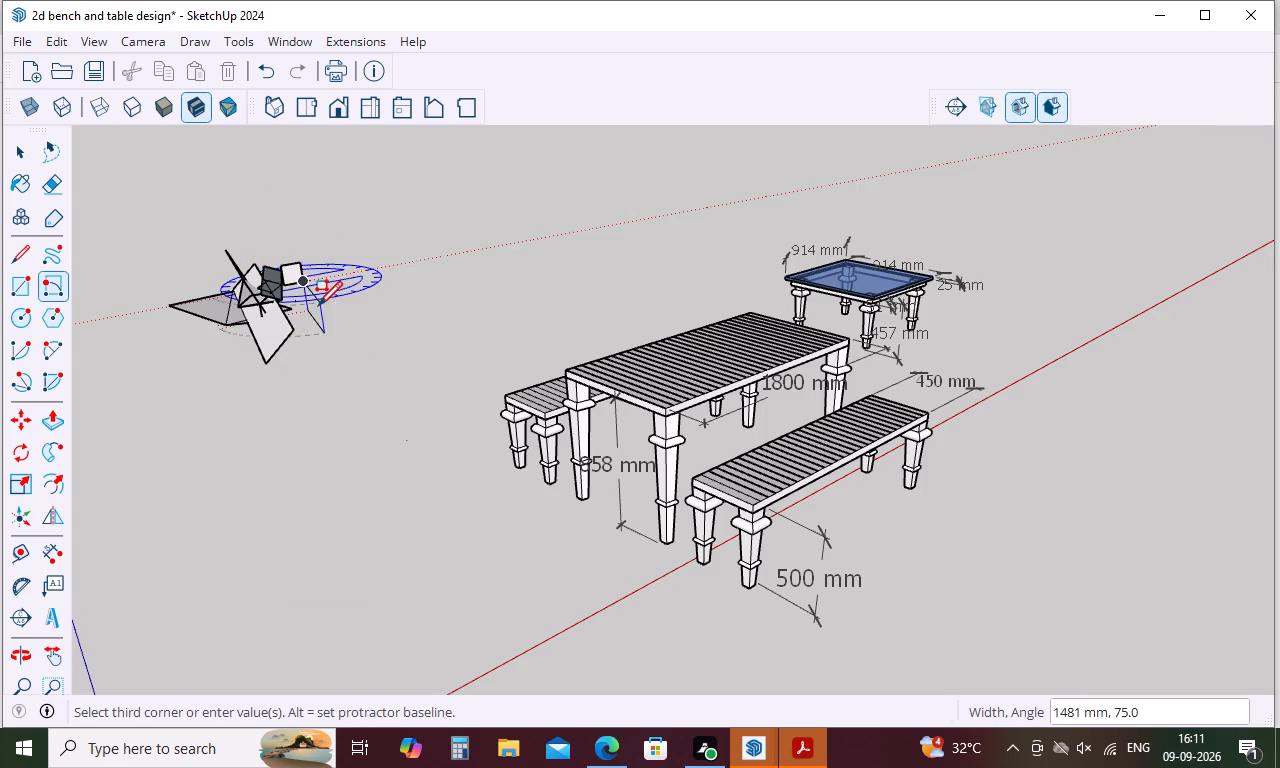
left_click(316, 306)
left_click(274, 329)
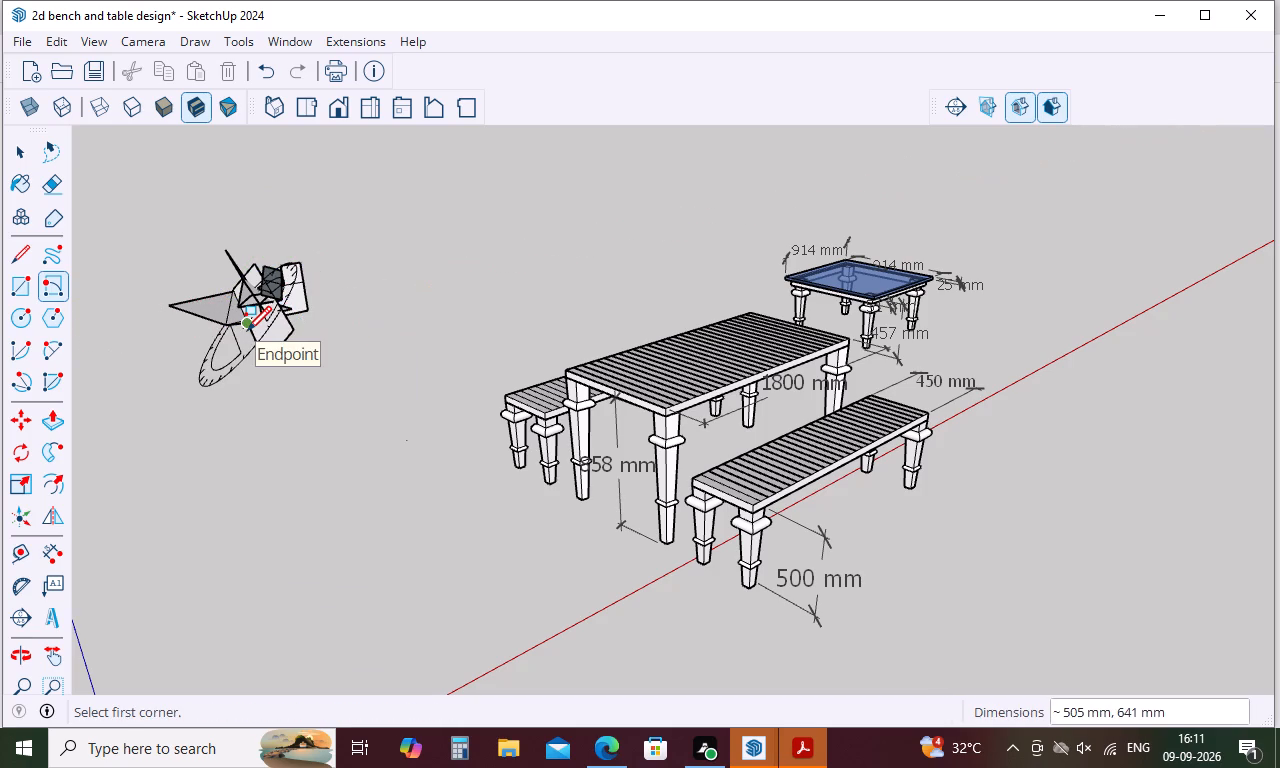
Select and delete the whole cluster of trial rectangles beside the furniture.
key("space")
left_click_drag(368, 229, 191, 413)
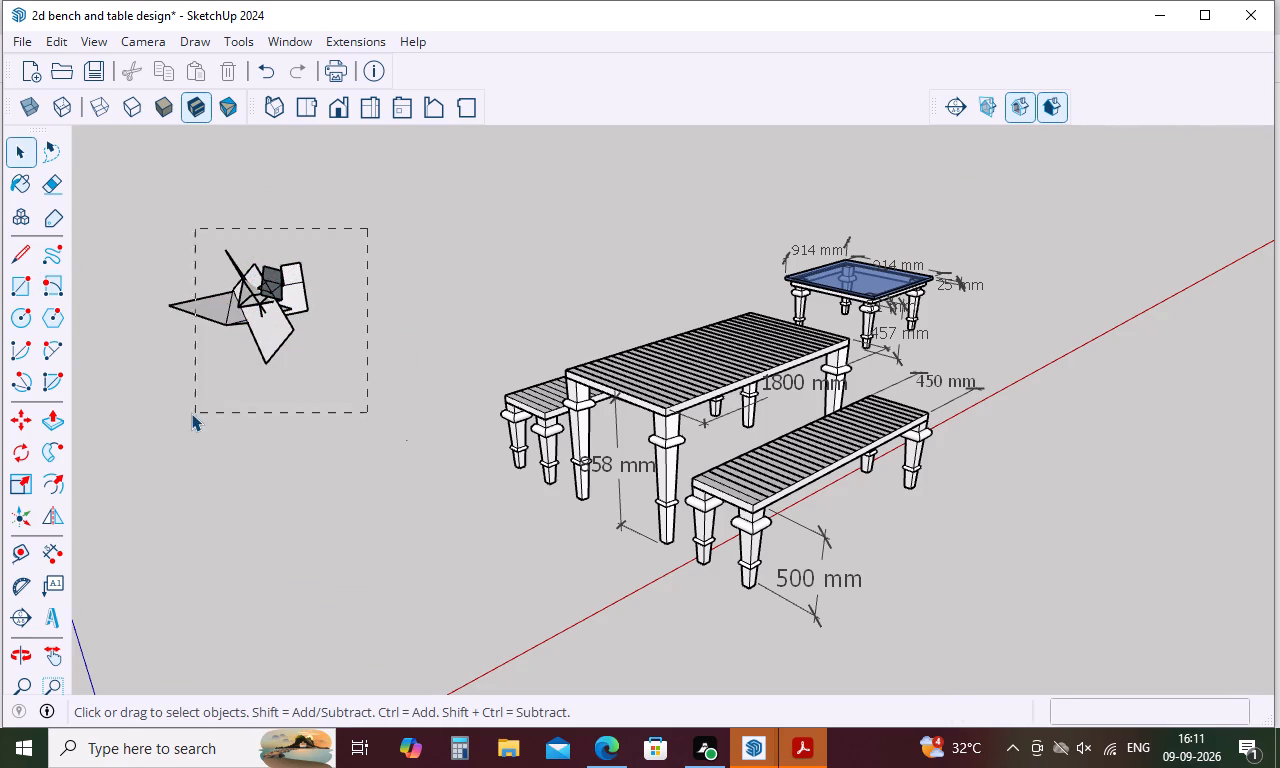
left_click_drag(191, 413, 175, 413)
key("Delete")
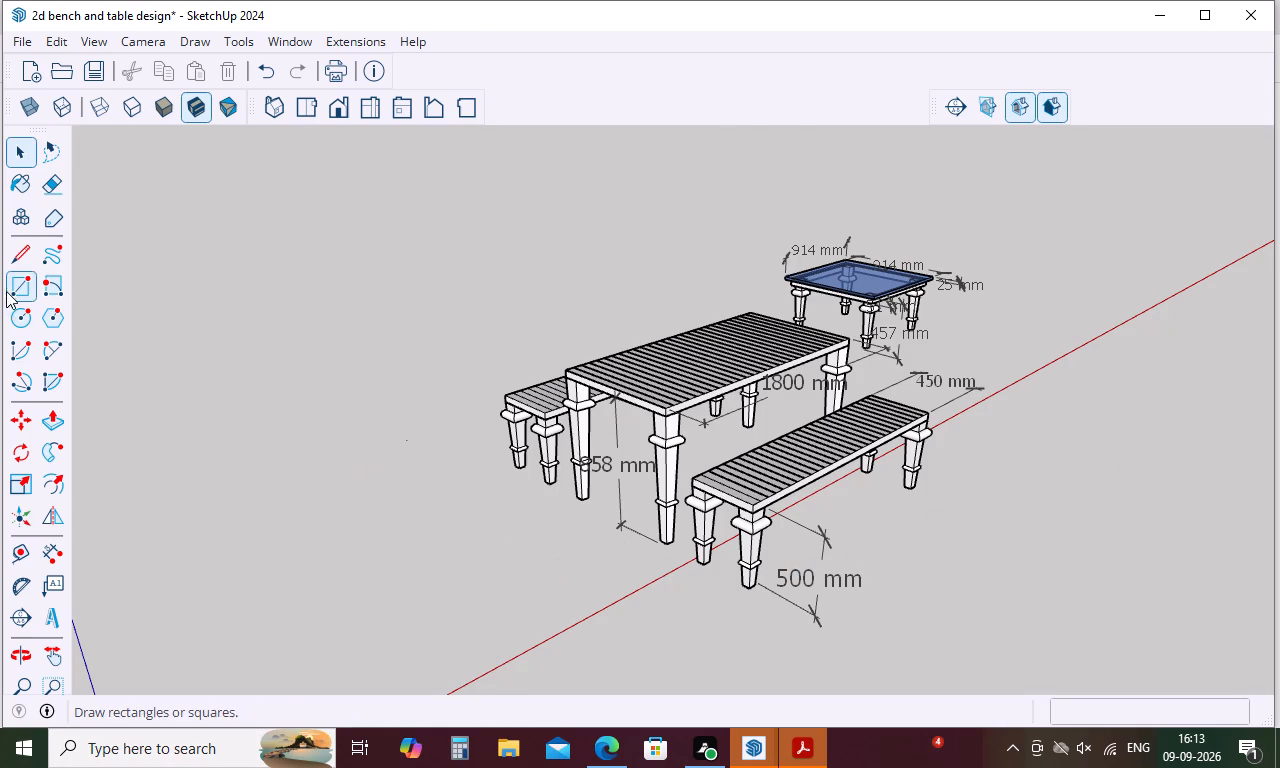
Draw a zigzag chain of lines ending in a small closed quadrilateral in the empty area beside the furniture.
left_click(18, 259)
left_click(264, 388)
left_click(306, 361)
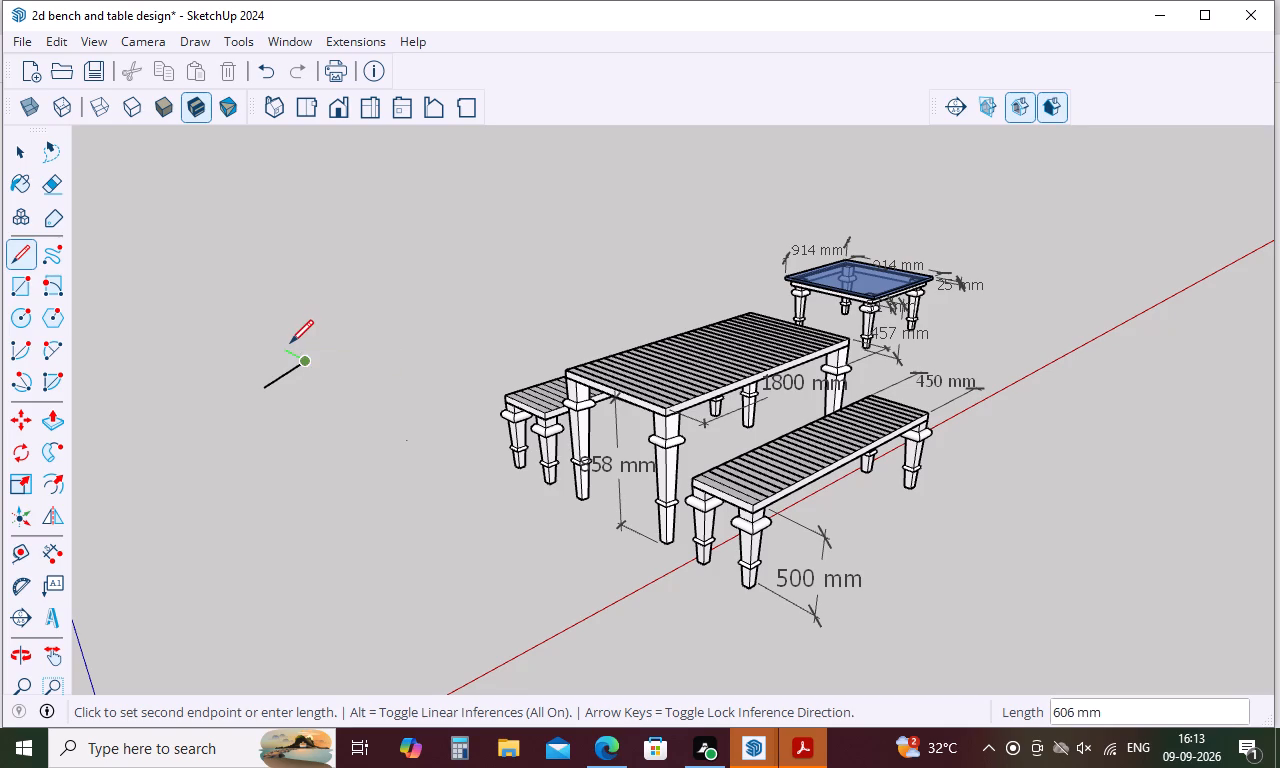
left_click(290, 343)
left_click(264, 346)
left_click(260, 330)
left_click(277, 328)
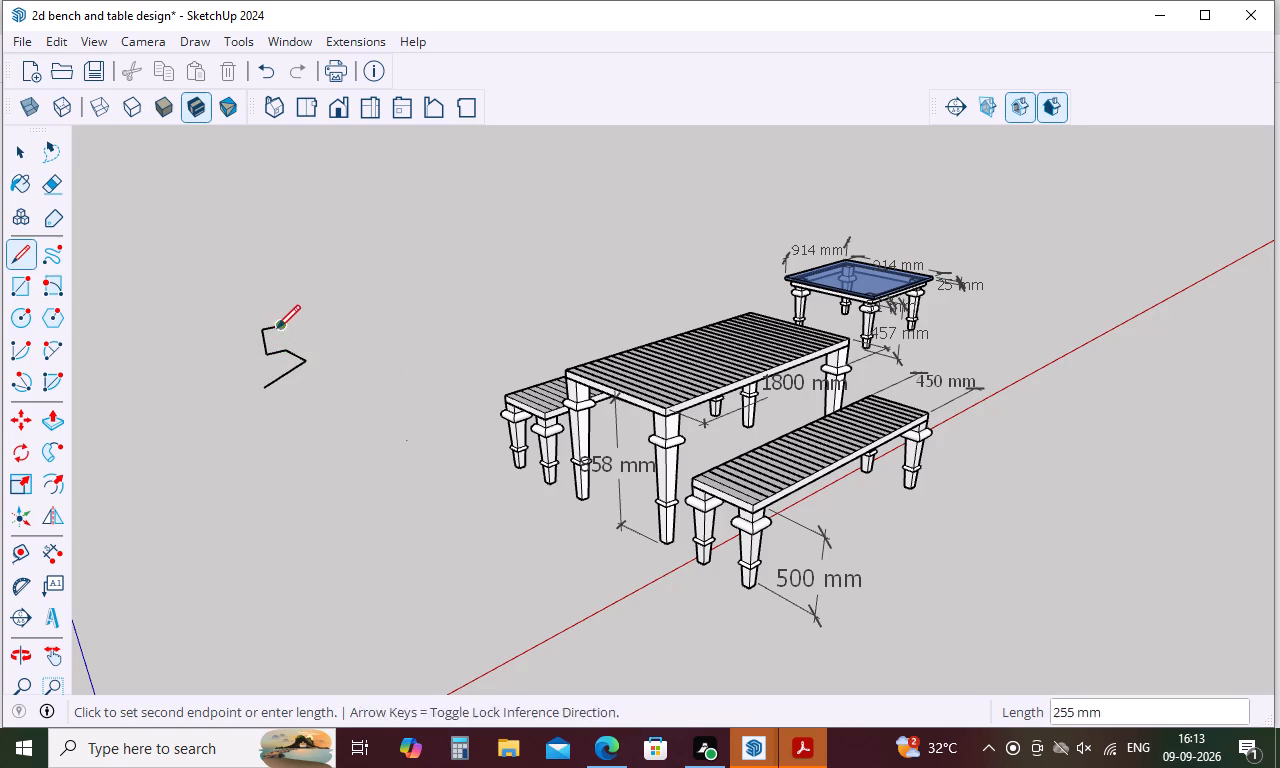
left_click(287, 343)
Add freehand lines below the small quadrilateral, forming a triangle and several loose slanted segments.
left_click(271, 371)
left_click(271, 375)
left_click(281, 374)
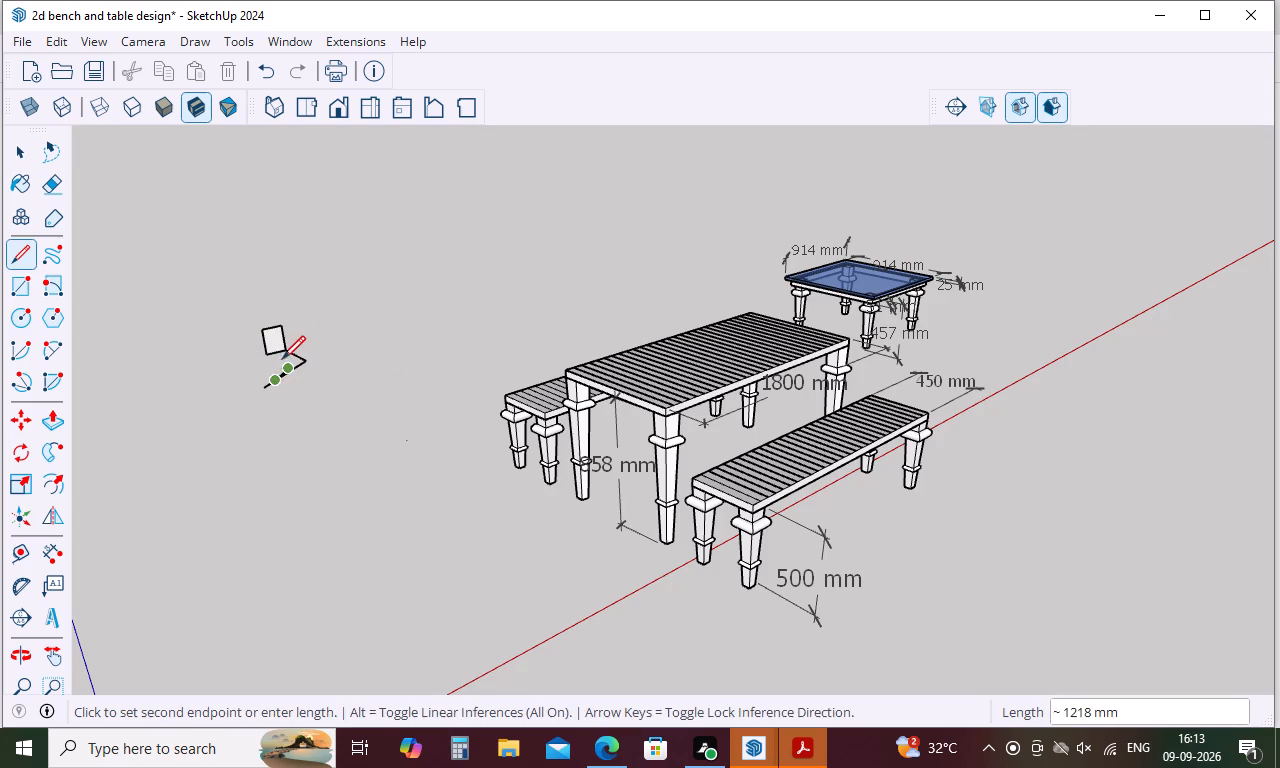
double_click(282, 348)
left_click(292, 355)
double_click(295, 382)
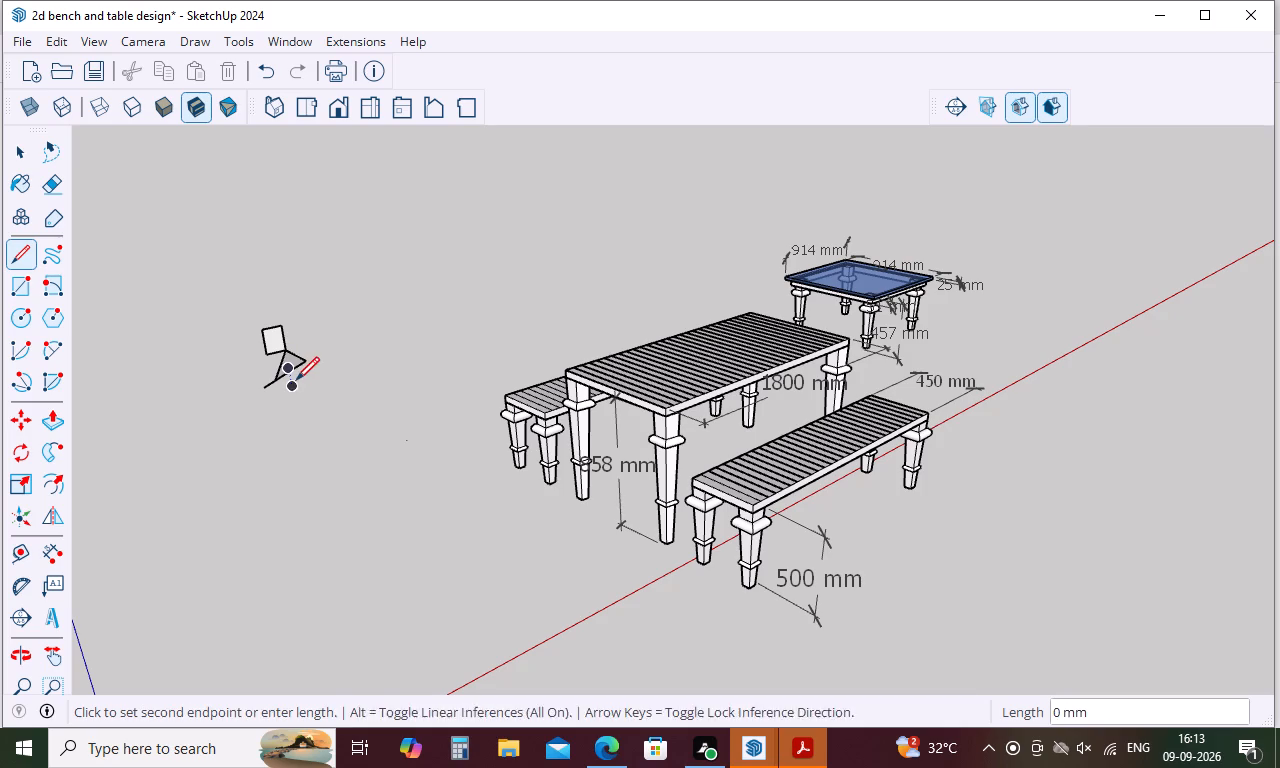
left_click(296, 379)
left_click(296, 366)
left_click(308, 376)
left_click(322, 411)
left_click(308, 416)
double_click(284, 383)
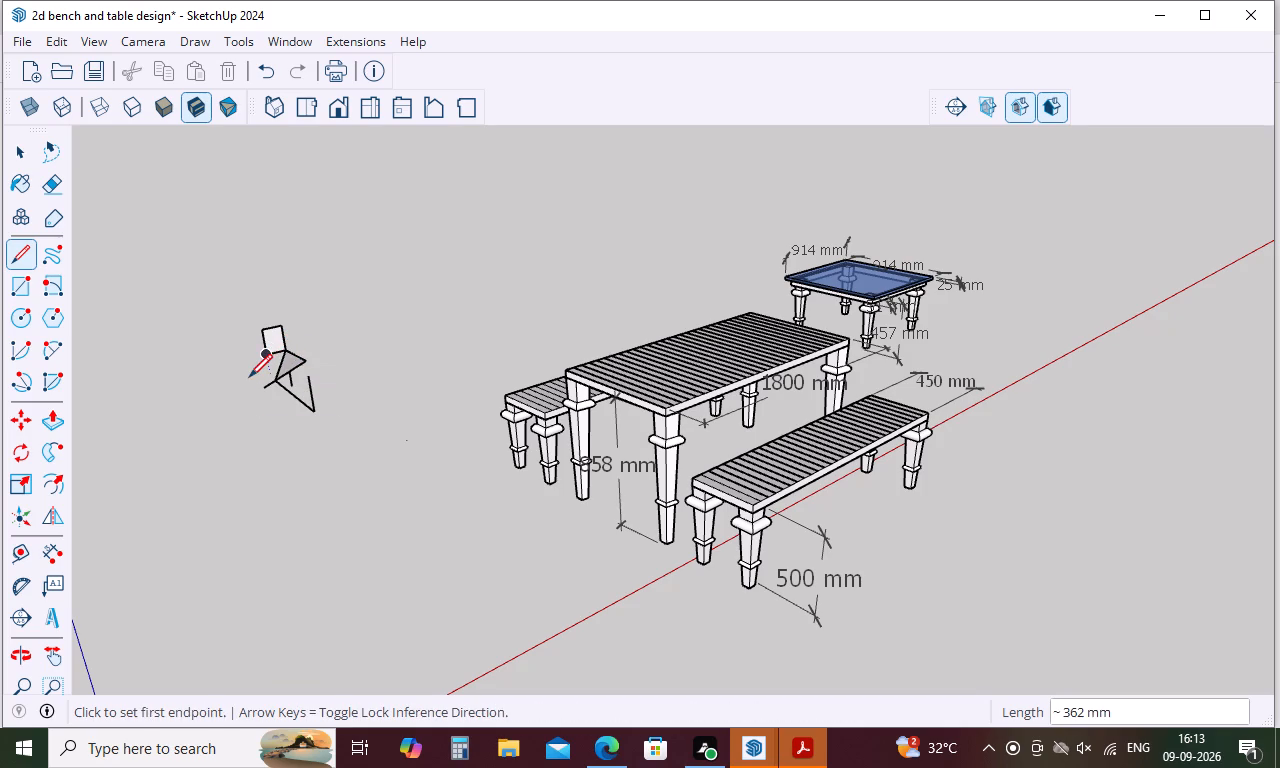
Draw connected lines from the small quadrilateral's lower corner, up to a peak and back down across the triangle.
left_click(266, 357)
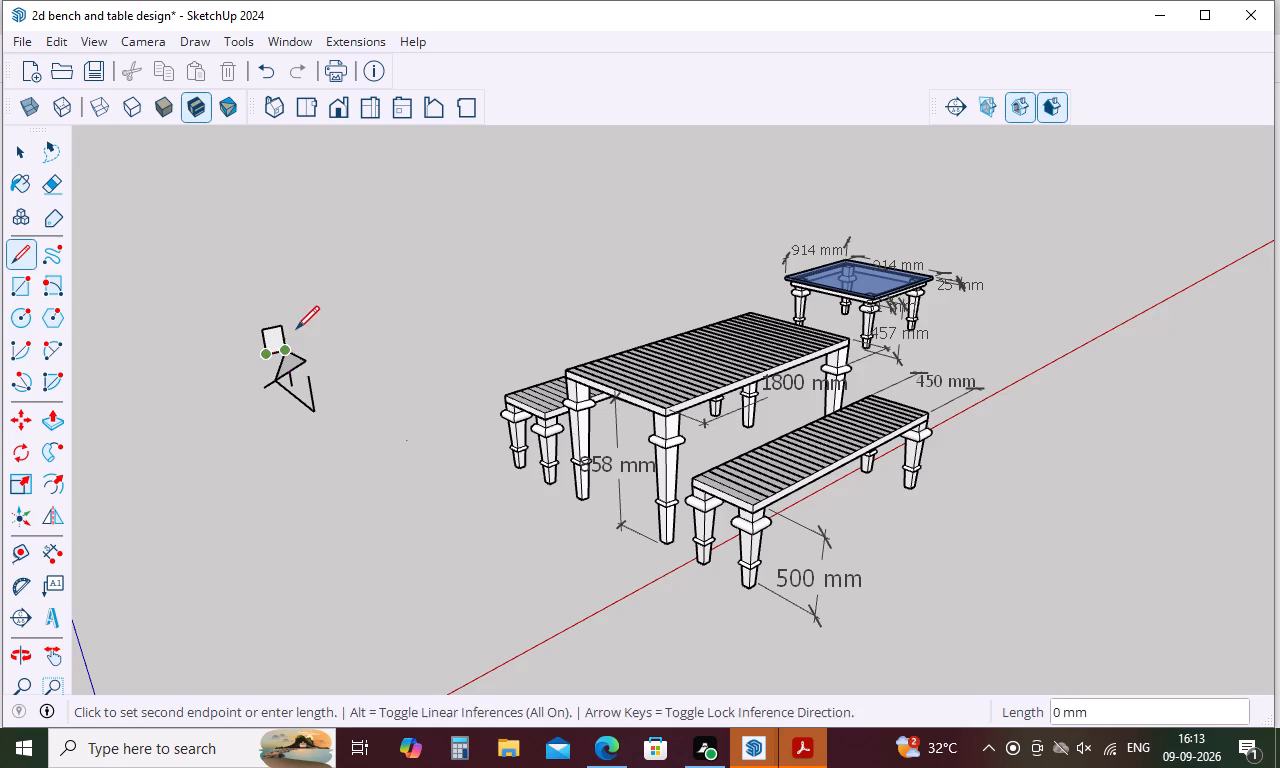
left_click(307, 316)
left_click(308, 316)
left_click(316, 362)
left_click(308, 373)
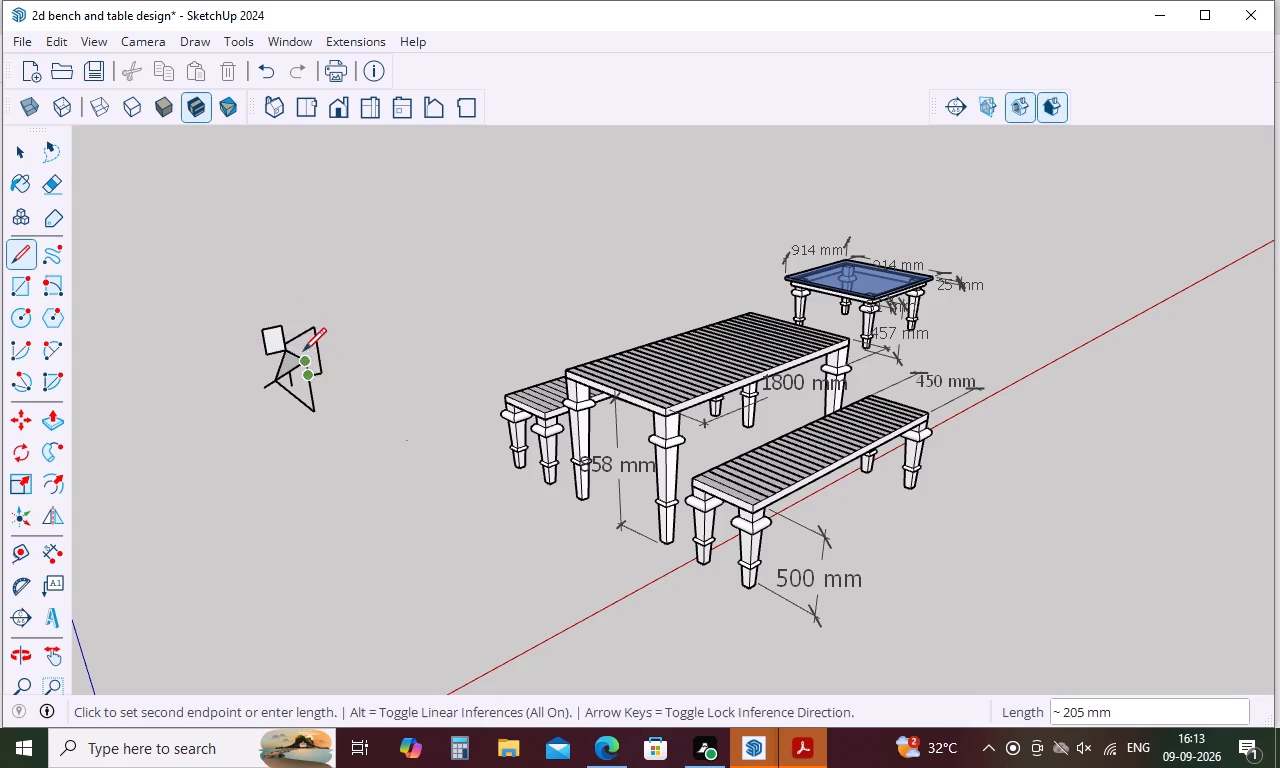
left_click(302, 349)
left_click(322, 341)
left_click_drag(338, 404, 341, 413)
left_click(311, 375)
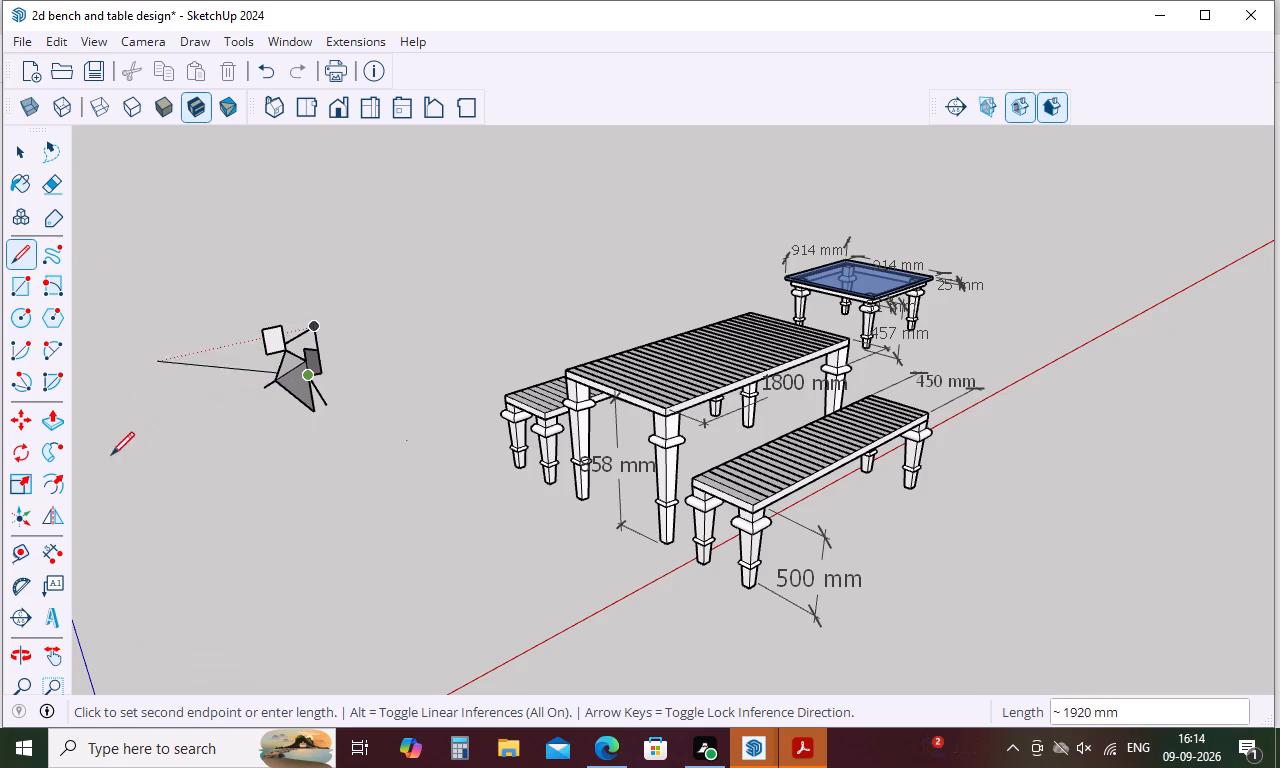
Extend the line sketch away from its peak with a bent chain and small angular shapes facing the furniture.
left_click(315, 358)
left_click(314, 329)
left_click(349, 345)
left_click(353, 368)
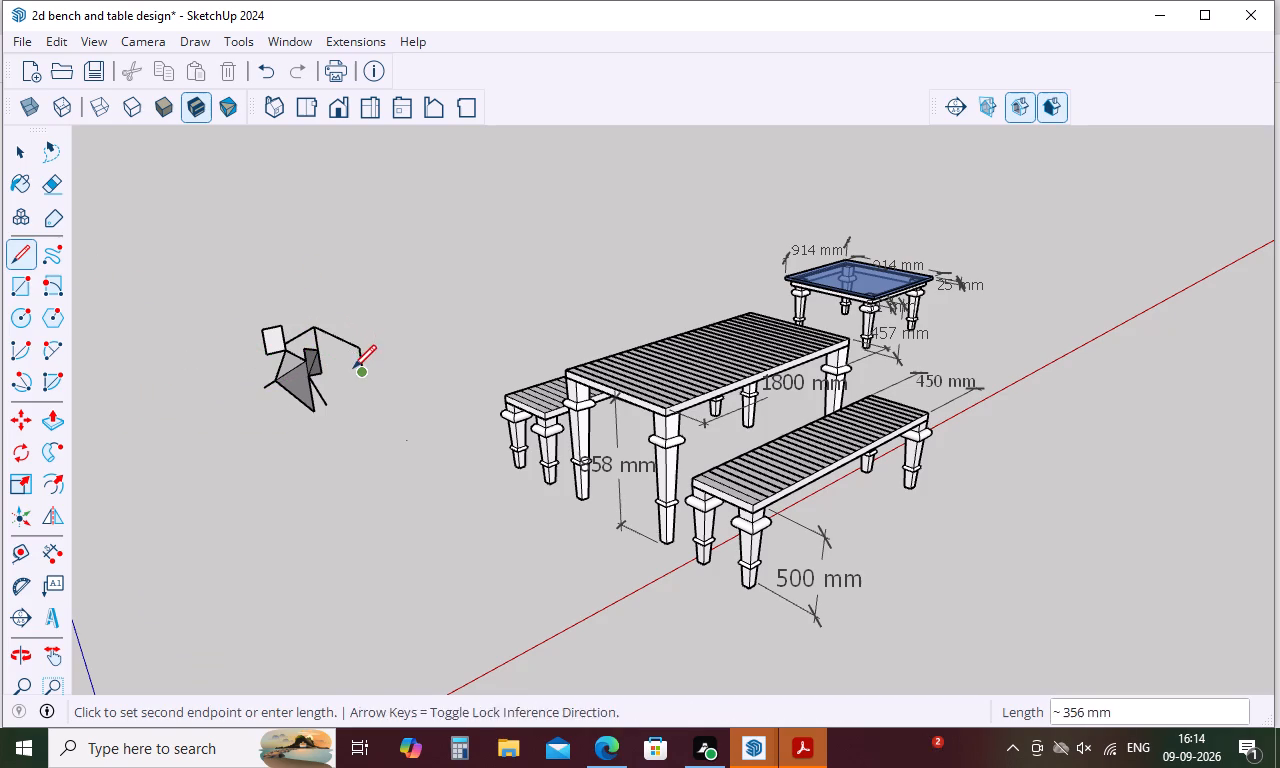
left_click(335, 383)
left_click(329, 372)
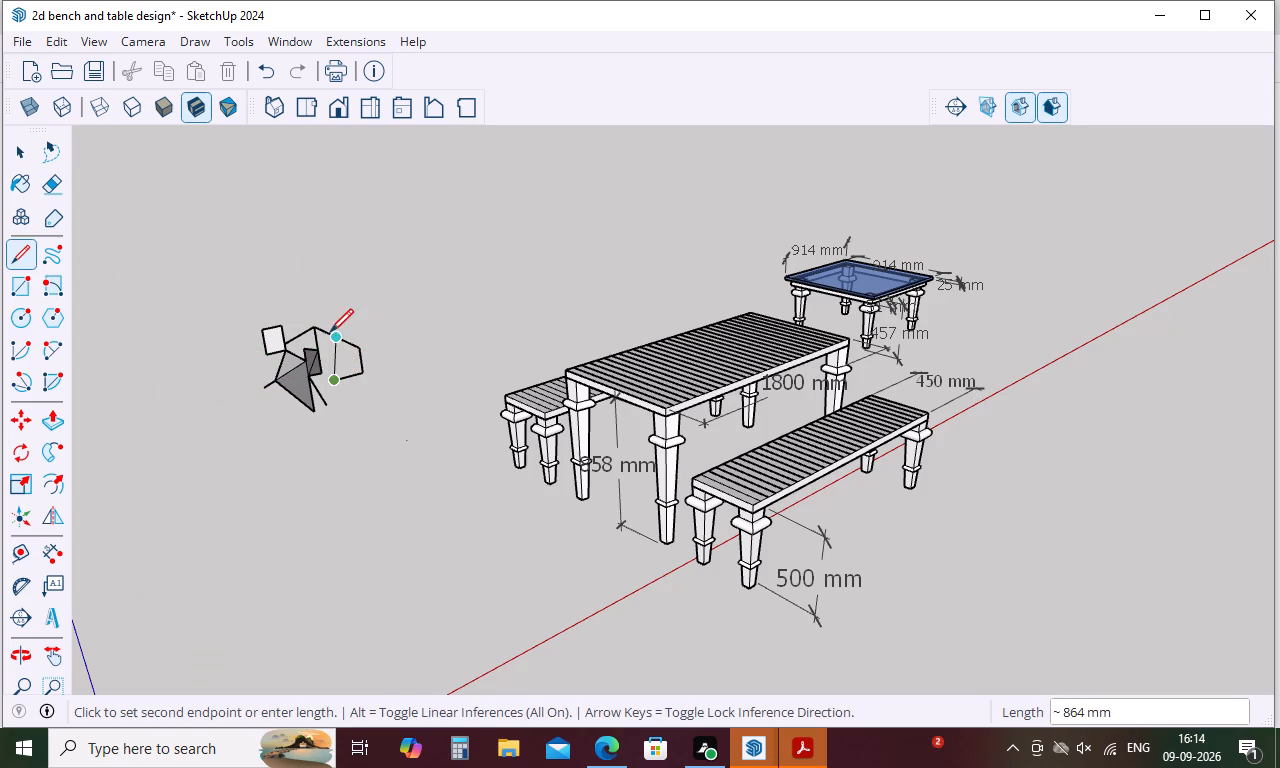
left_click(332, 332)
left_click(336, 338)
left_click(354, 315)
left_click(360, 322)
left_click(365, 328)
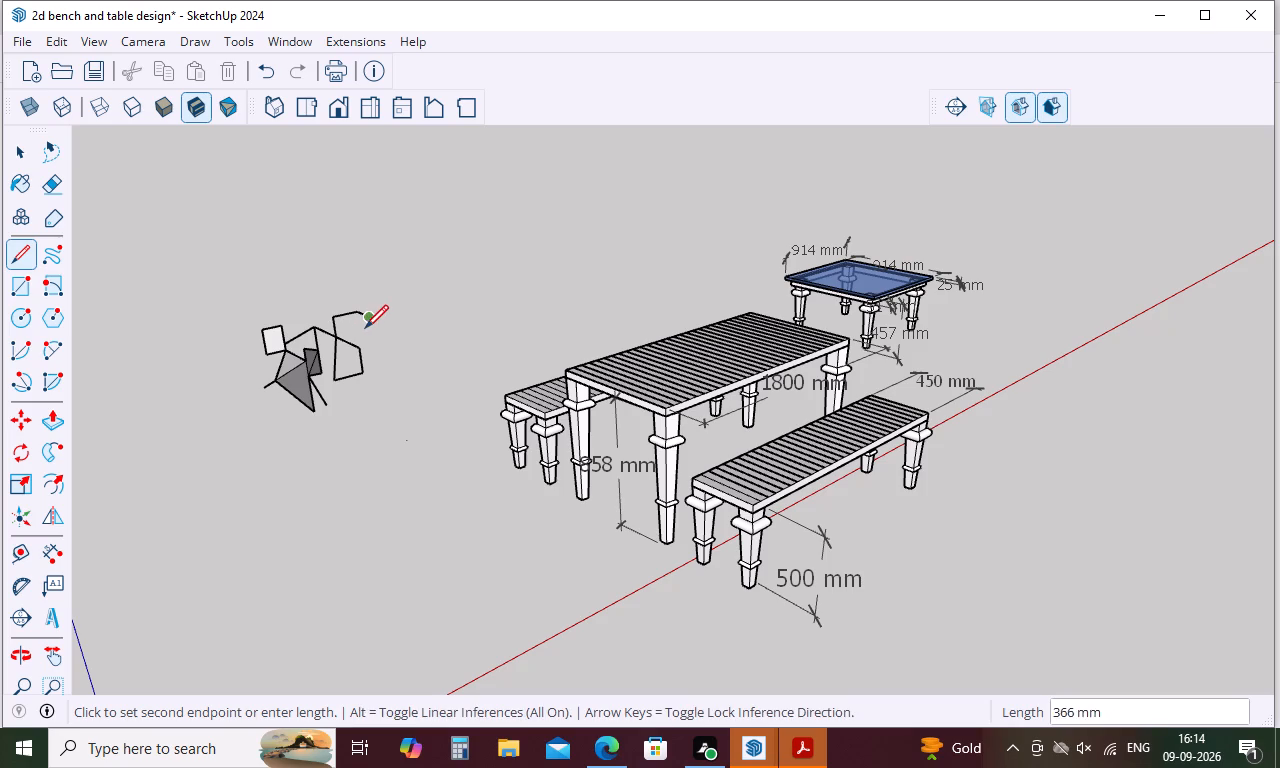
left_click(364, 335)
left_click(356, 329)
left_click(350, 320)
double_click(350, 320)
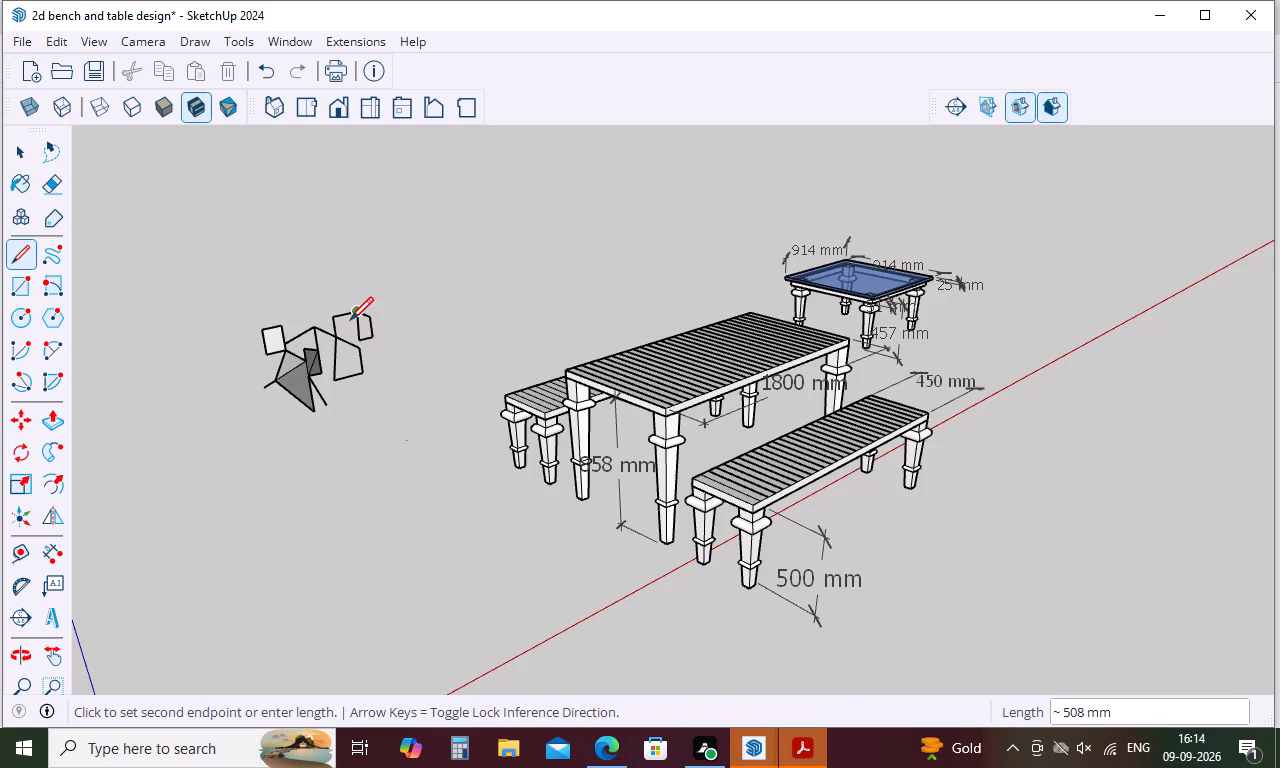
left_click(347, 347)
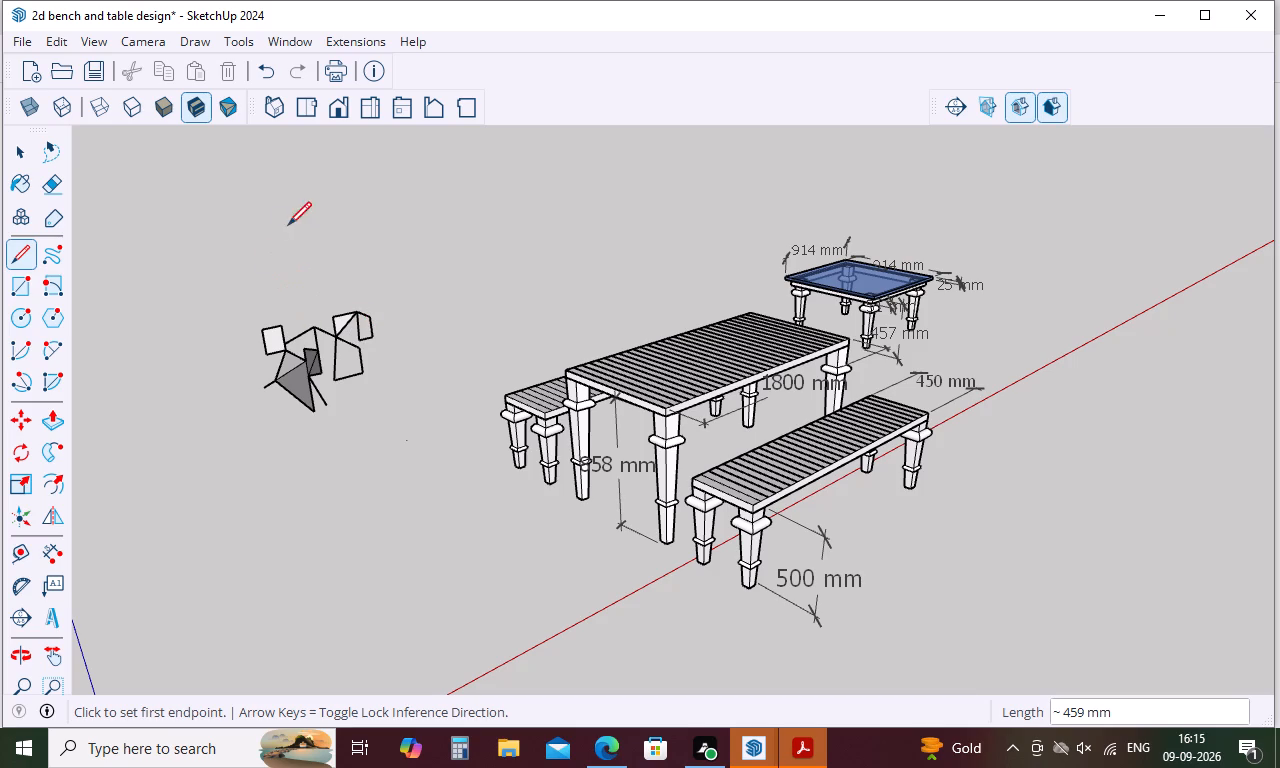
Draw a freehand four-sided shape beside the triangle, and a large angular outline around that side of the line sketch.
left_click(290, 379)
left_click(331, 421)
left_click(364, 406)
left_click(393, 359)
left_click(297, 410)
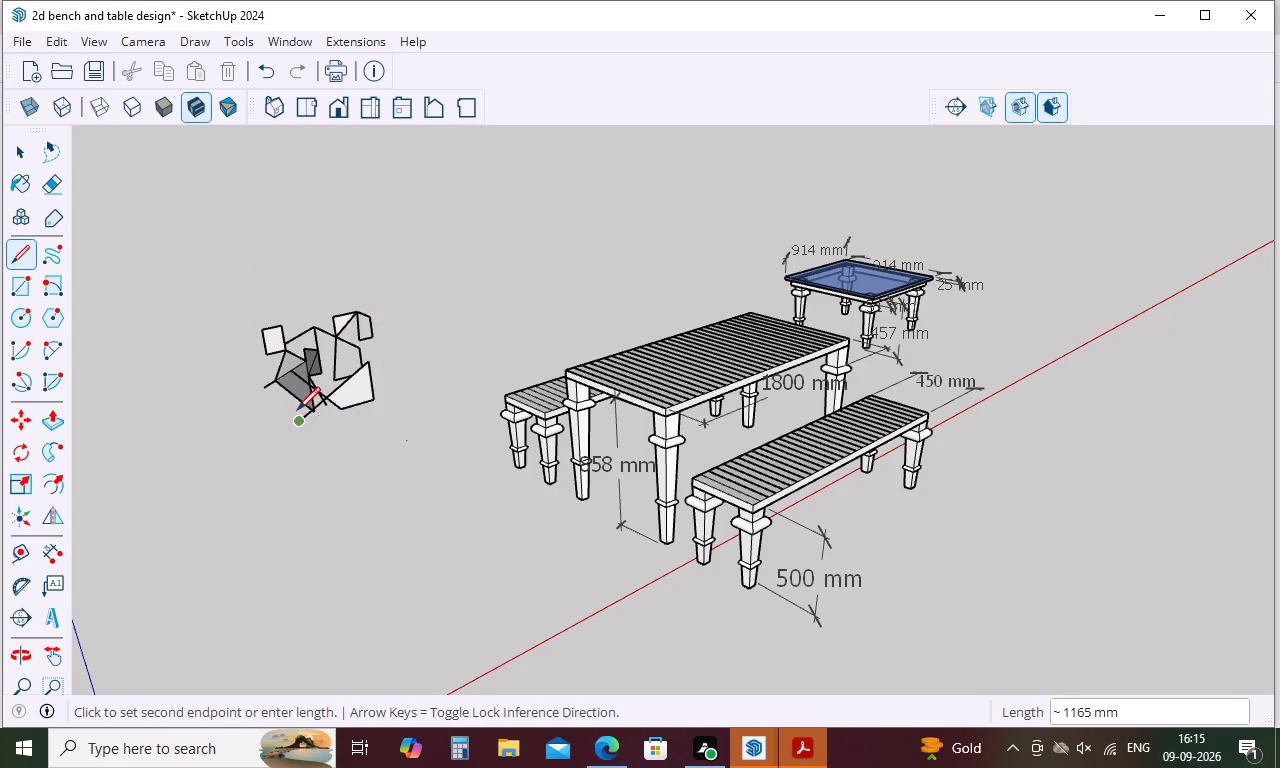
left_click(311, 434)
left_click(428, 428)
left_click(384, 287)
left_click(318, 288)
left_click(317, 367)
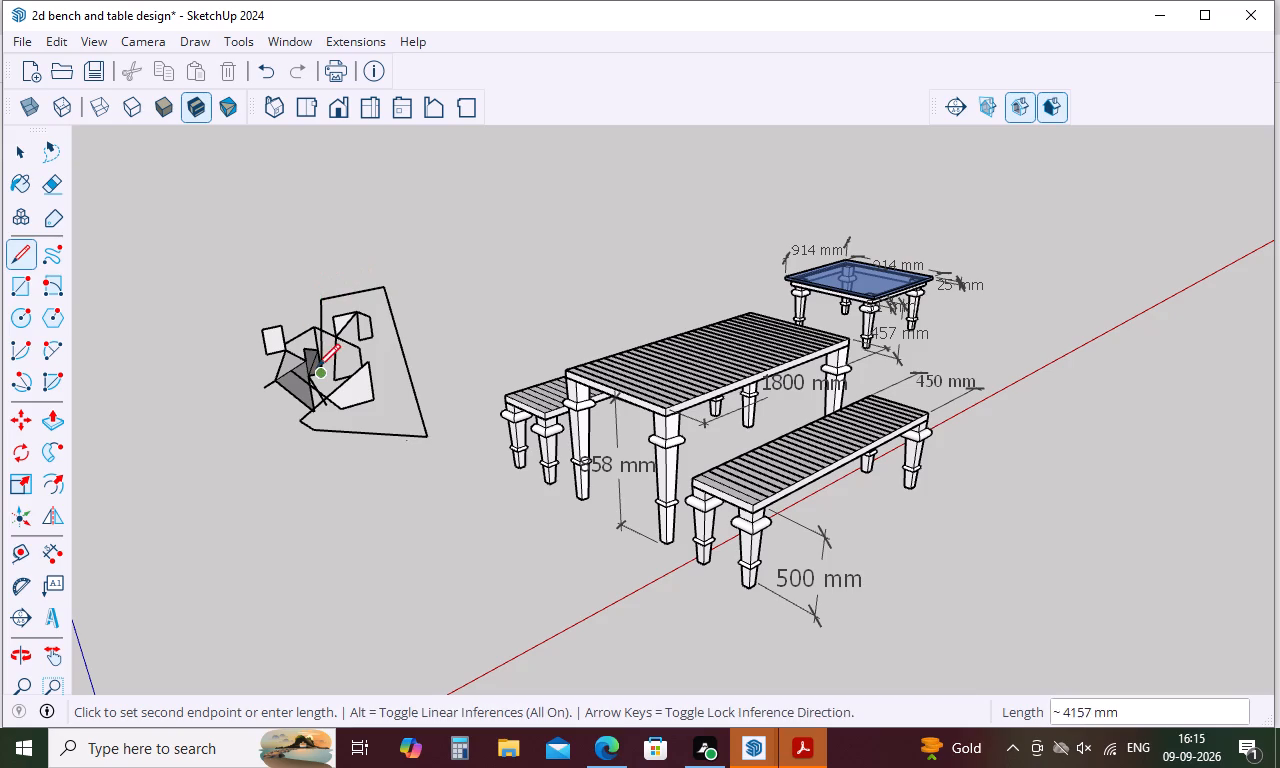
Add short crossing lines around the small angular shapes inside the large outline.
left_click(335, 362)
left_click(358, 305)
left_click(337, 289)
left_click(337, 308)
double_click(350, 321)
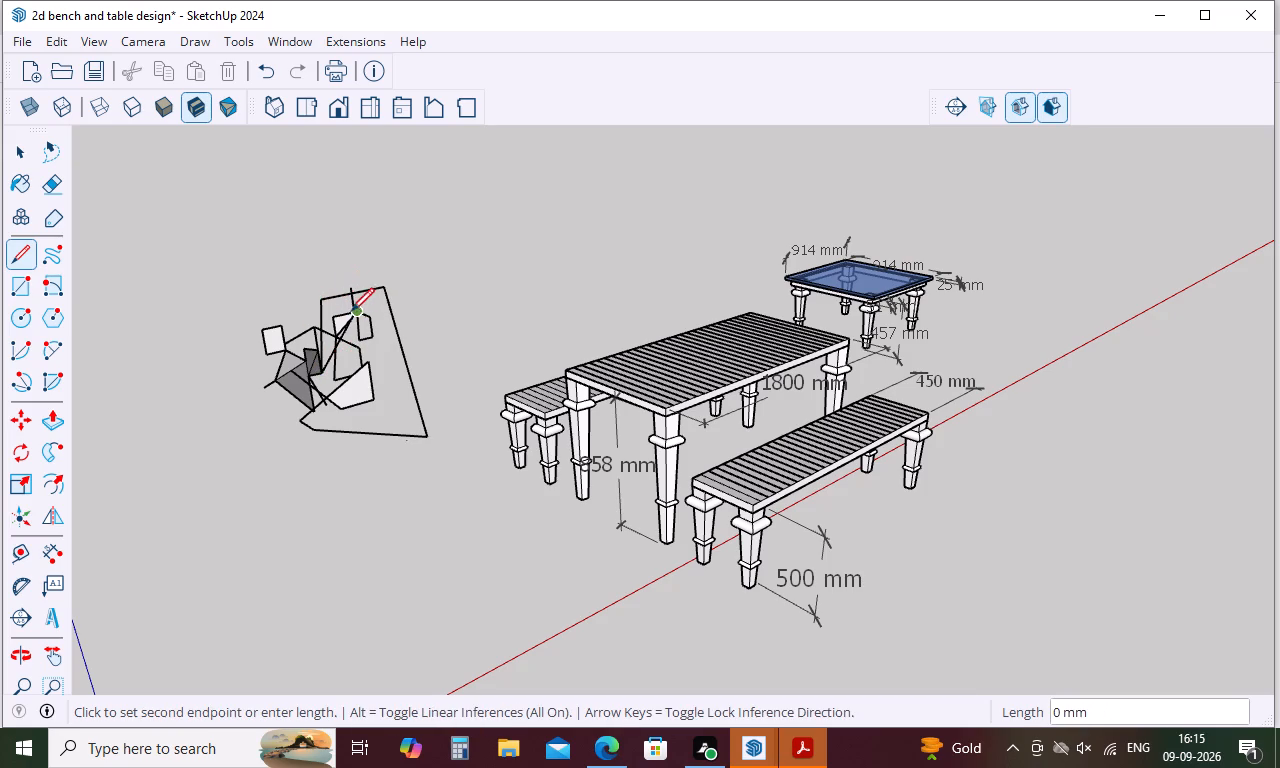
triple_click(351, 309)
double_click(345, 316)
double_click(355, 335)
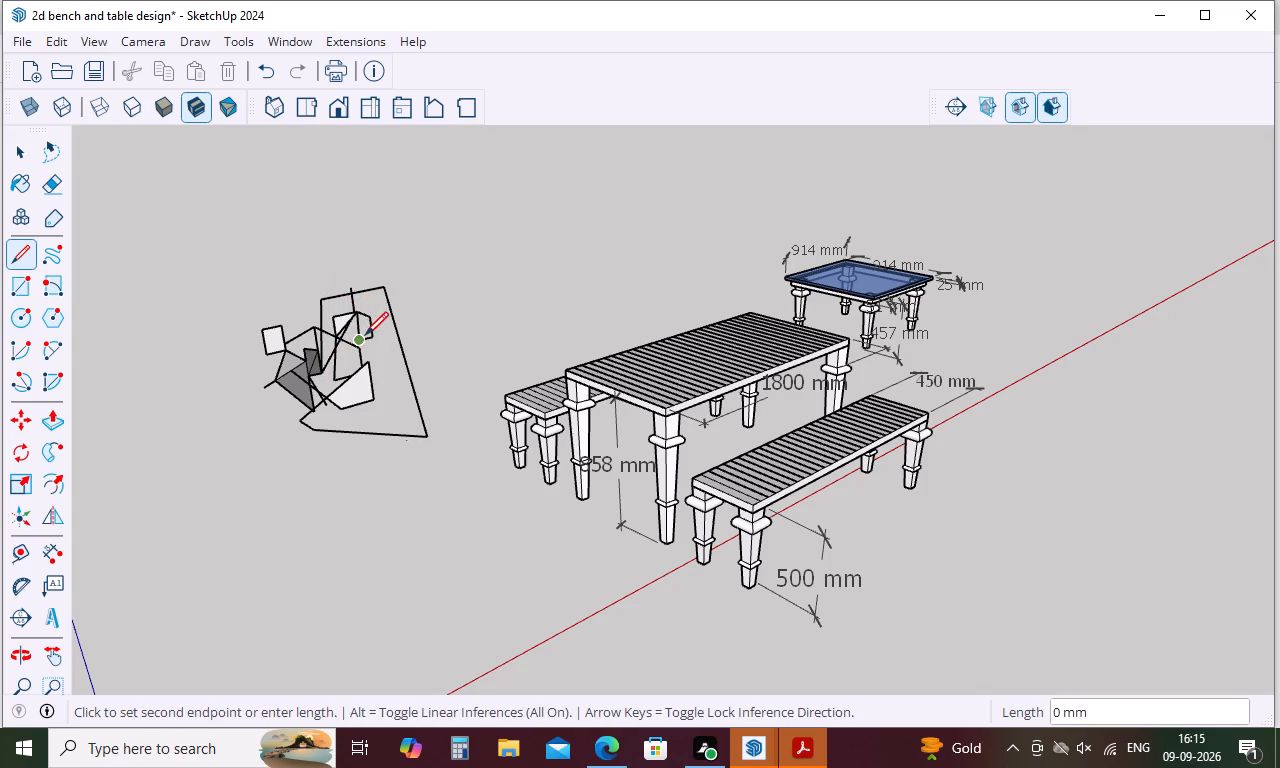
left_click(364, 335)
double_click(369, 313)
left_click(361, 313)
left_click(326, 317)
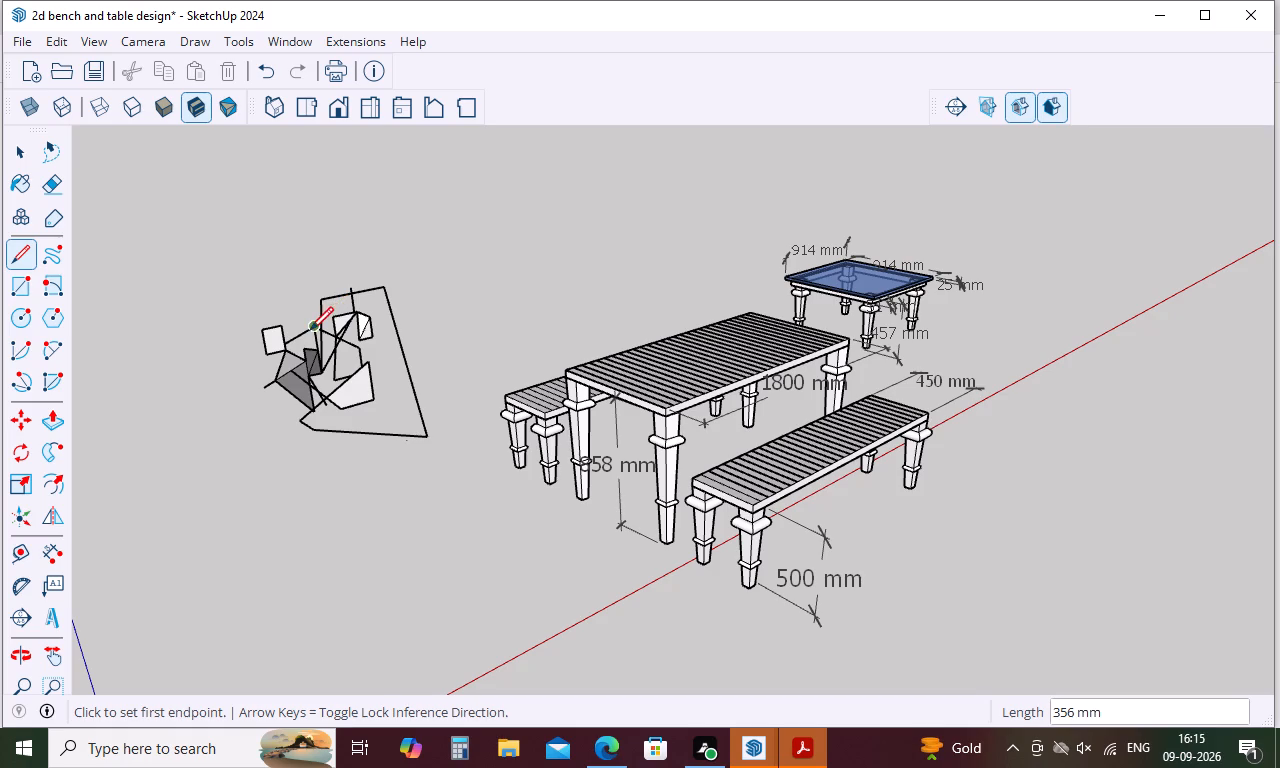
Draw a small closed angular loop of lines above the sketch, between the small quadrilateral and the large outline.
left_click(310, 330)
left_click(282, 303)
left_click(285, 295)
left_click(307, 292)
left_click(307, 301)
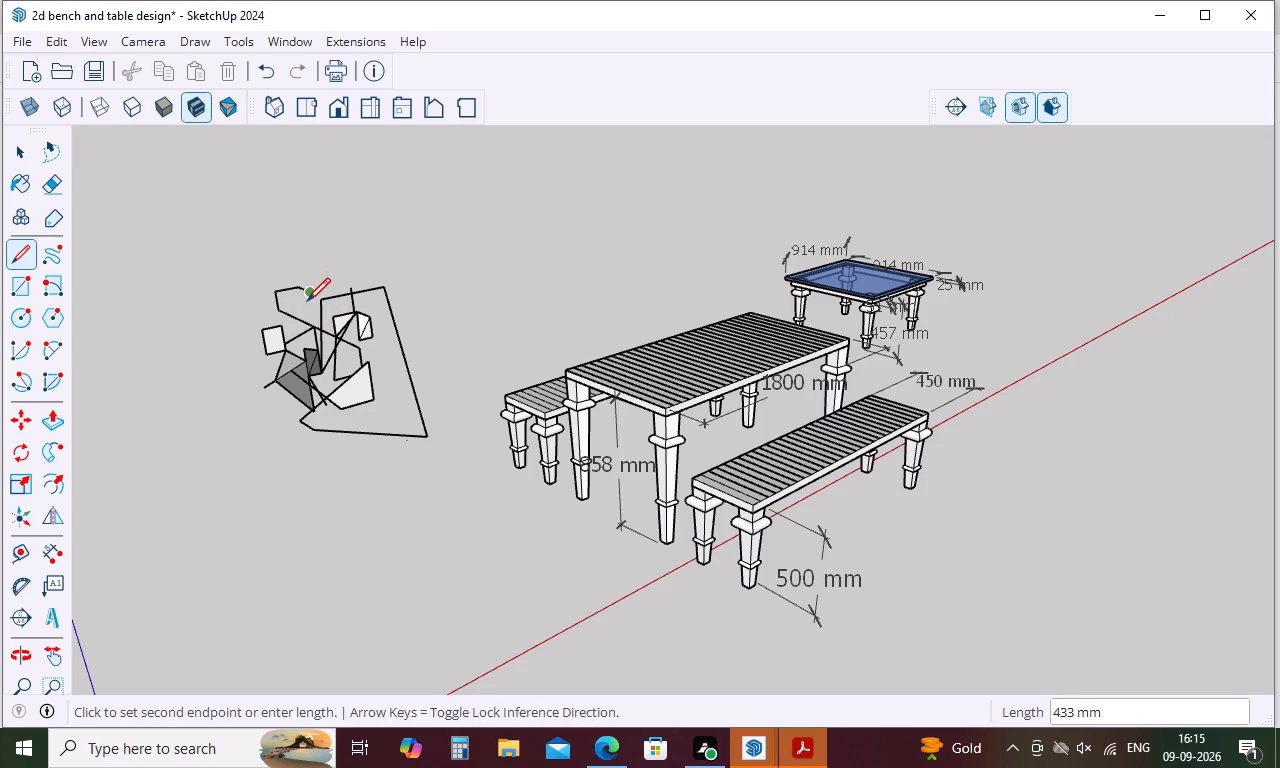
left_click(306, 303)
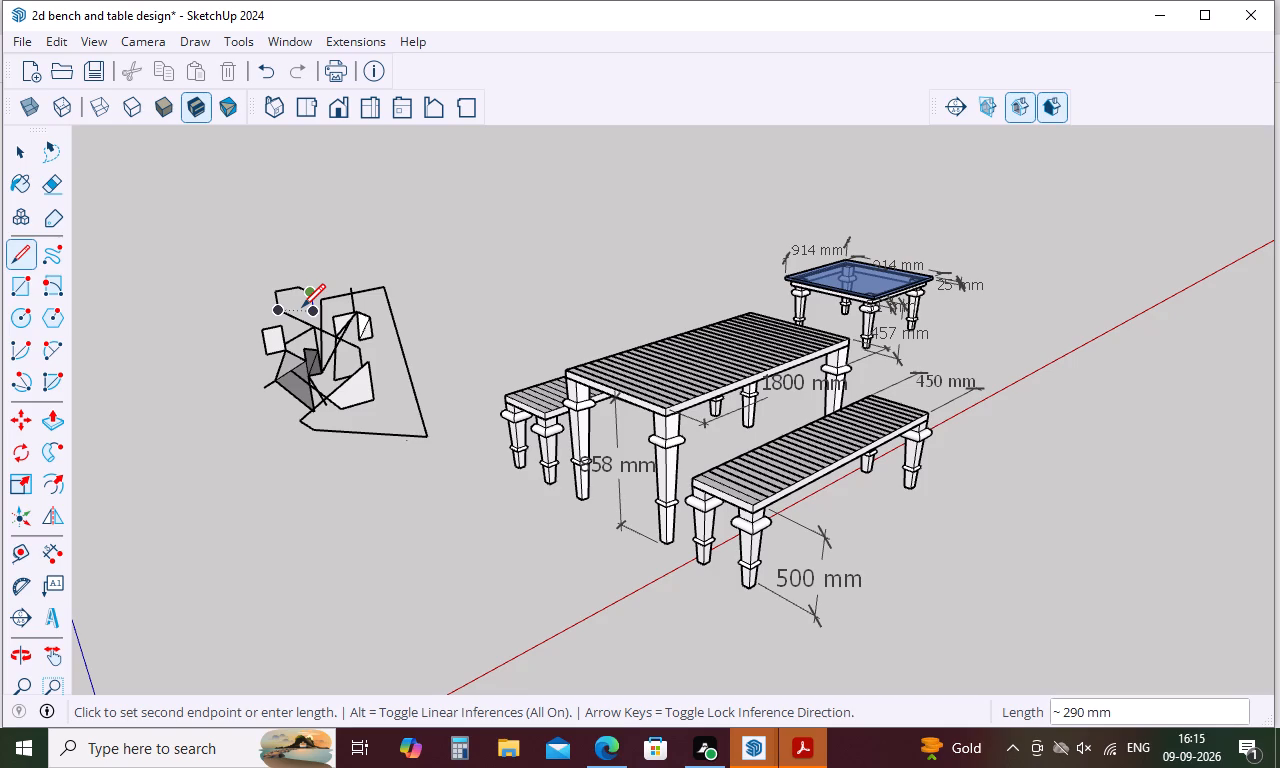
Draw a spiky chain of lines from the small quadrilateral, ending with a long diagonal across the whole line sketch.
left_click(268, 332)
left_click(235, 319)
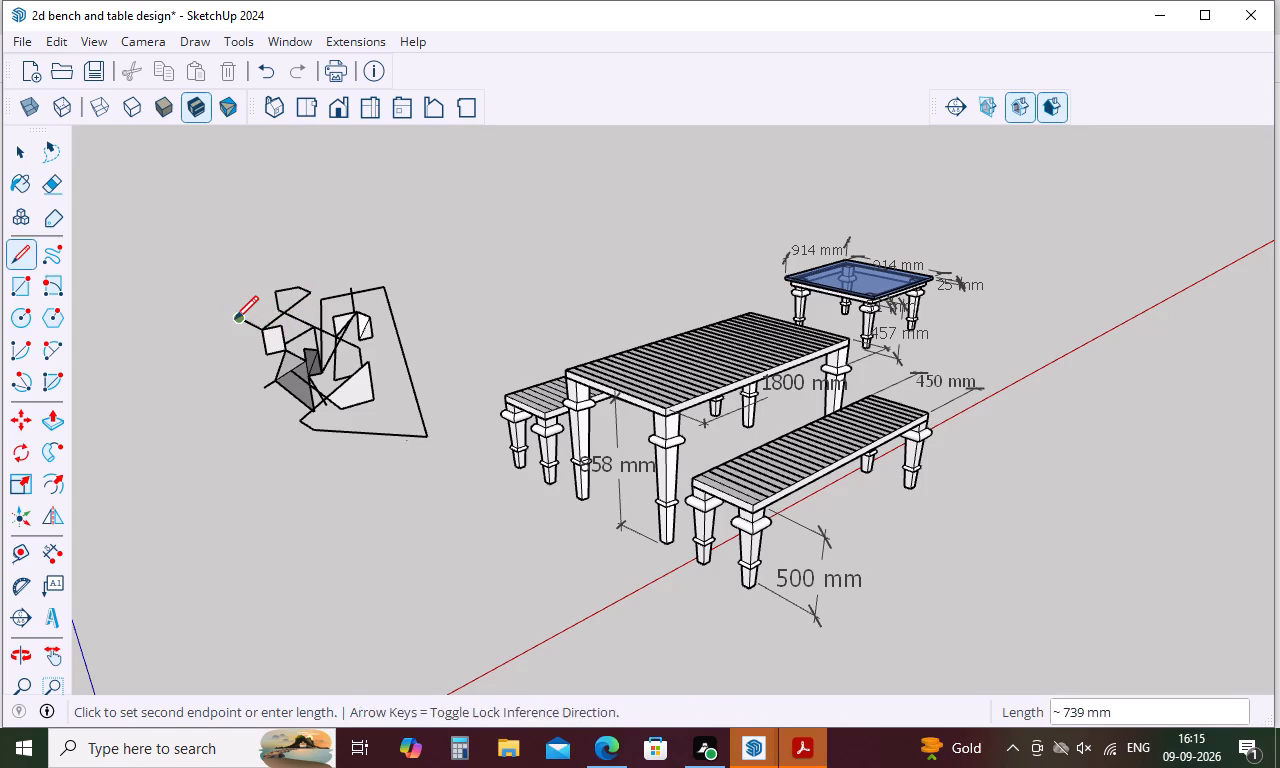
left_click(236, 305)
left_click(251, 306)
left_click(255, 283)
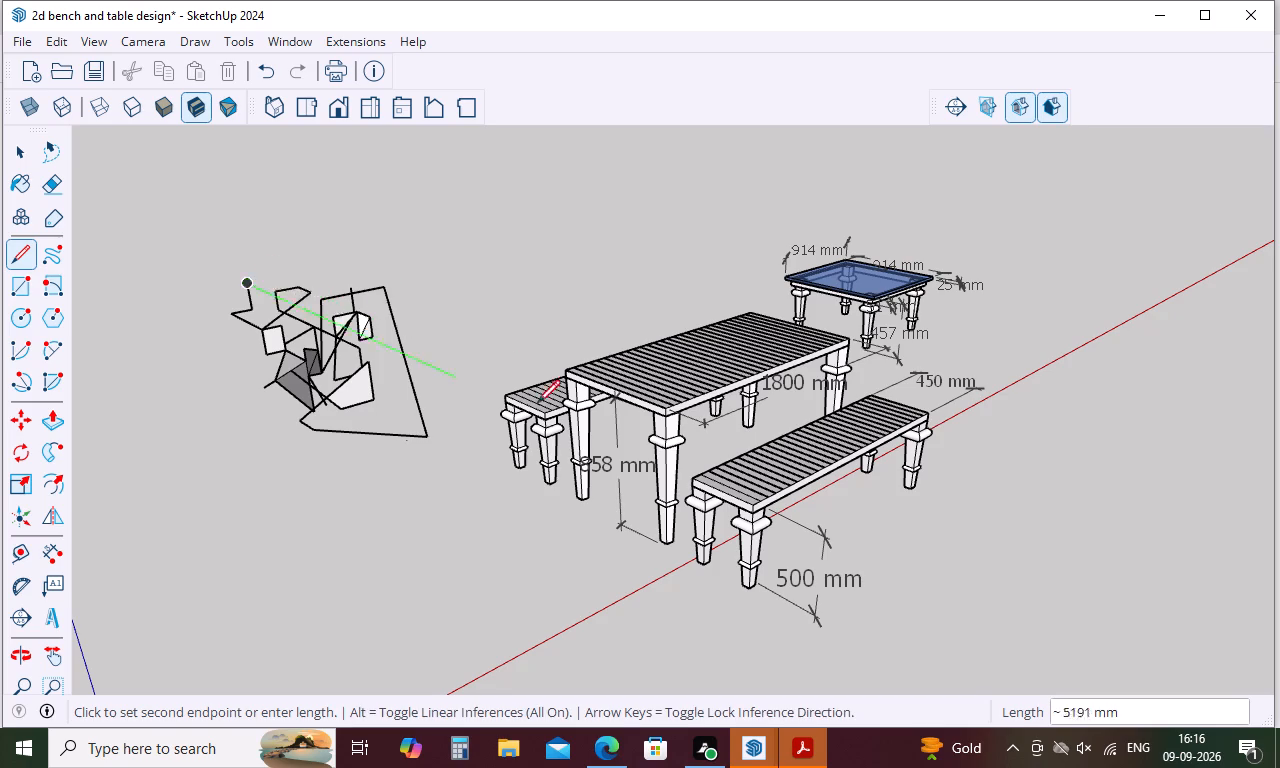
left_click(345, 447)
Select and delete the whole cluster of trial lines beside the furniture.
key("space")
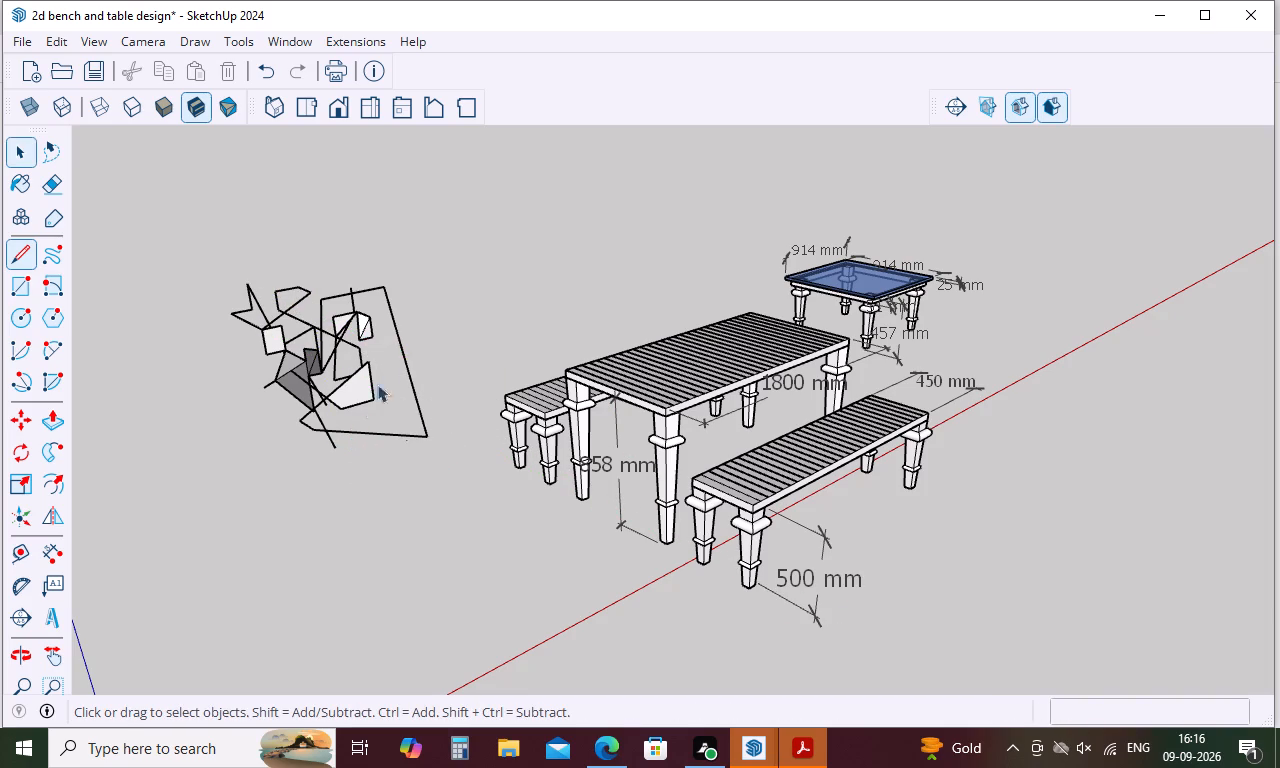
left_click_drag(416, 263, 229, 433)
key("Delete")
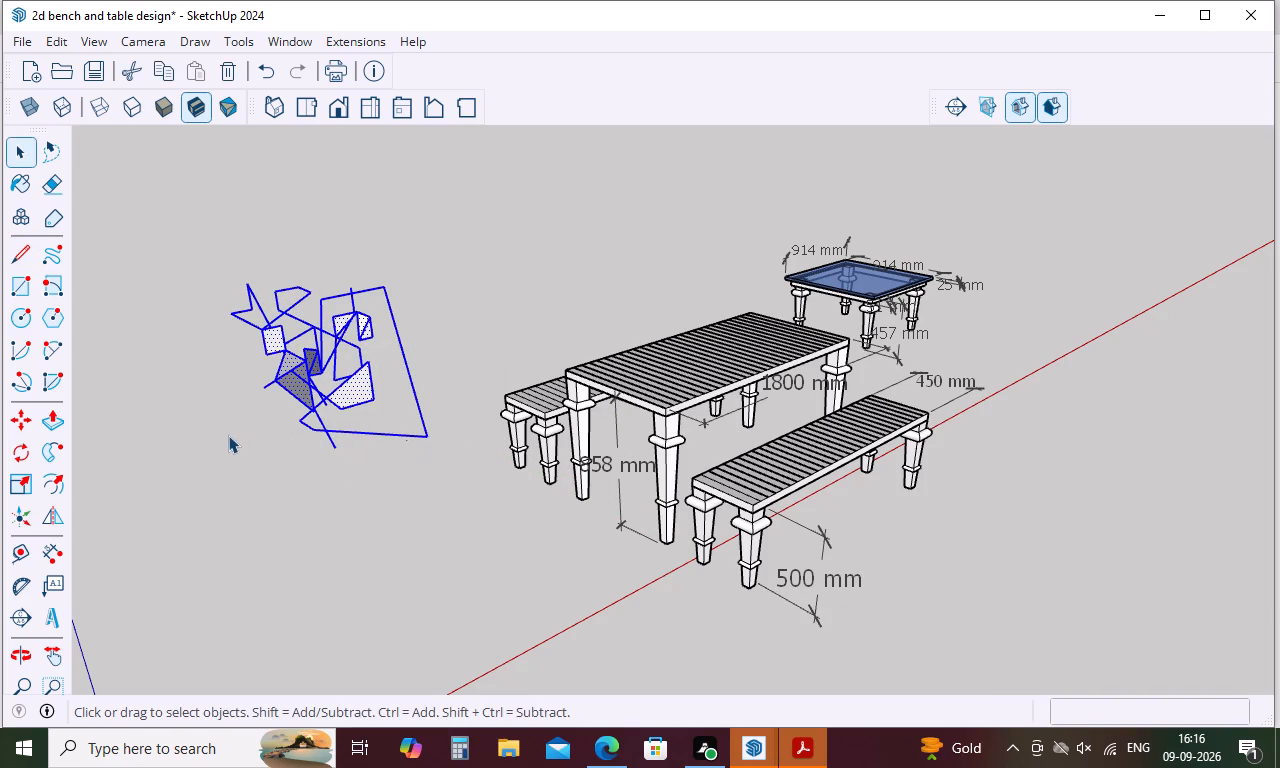